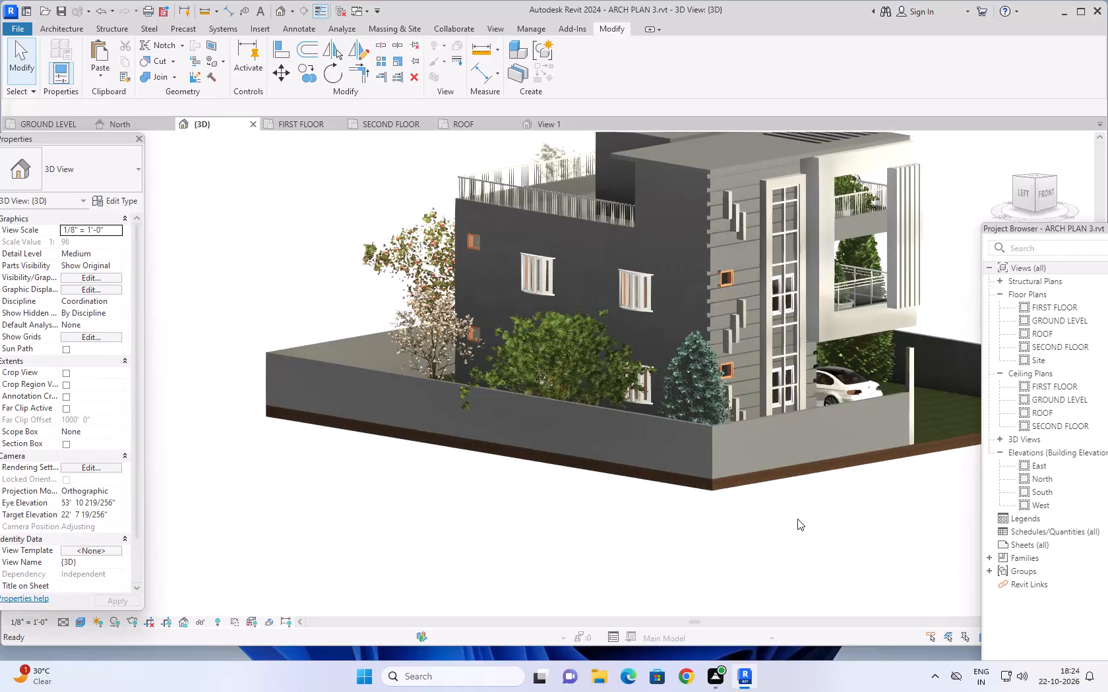
Examine the compound's front and entrance opening in the 3D view and on the GROUND LEVEL floor plan.
{"action": "middle_click_drag", "start_coordinate": [797, 519], "coordinate": [536, 567]}
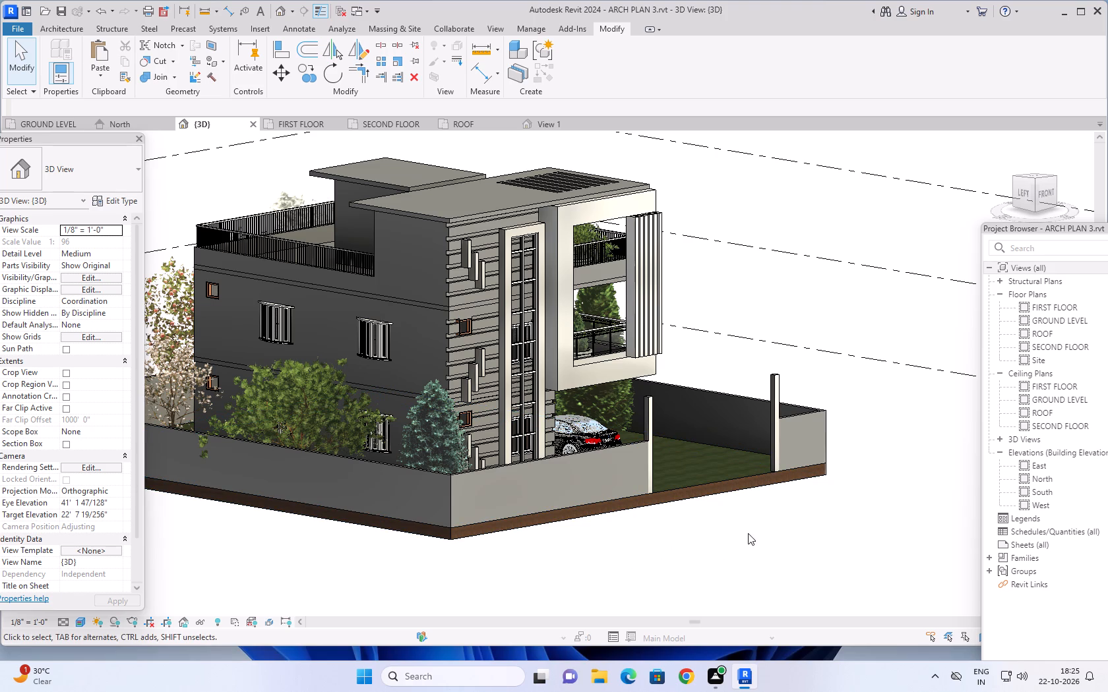
{"action": "scroll", "coordinate": [761, 506], "scroll_direction": "down", "scroll_amount": 2}
{"action": "middle_click_drag", "start_coordinate": [782, 331], "coordinate": [774, 362]}
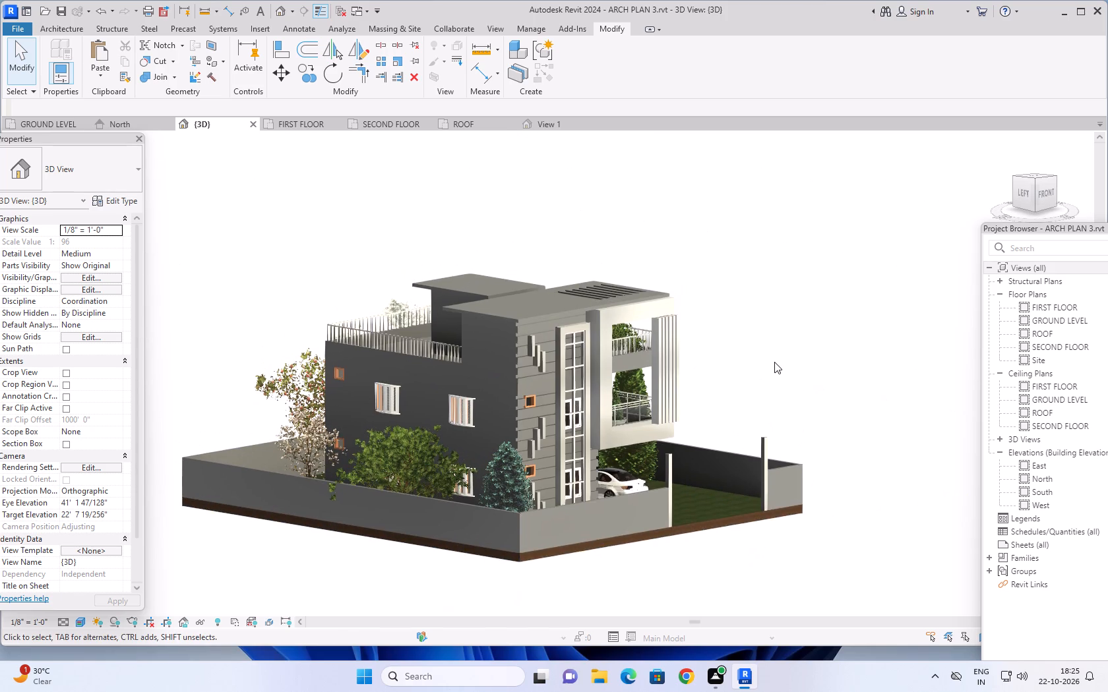
{"action": "middle_click_drag", "start_coordinate": [765, 384], "coordinate": [765, 345]}
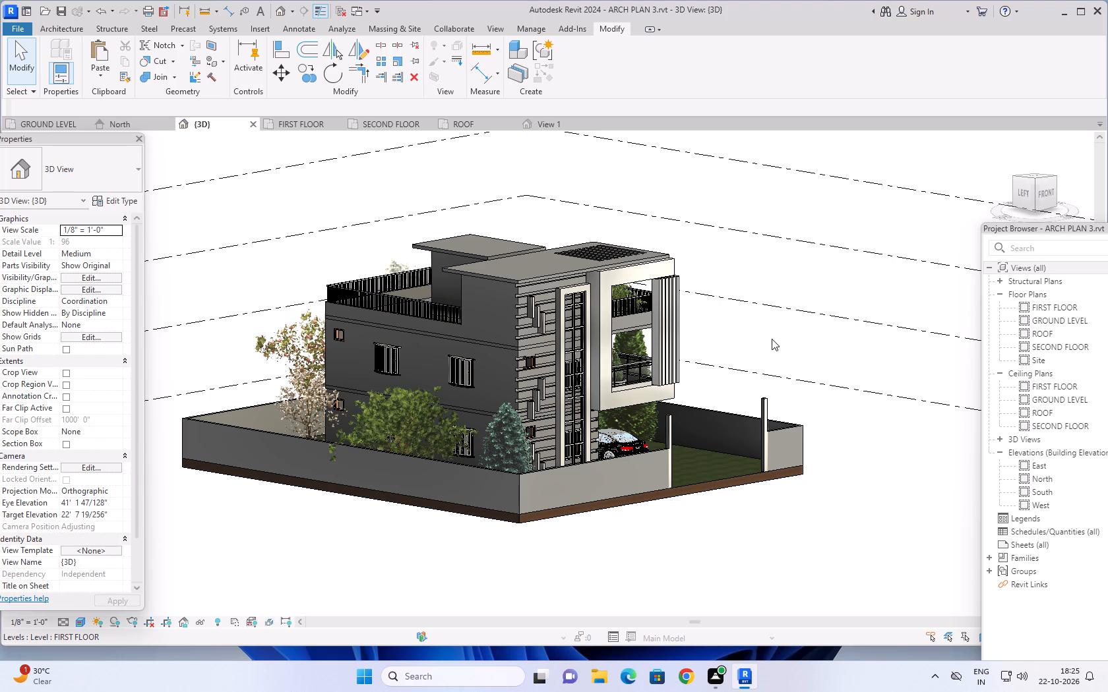
{"action": "left_click", "coordinate": [55, 123]}
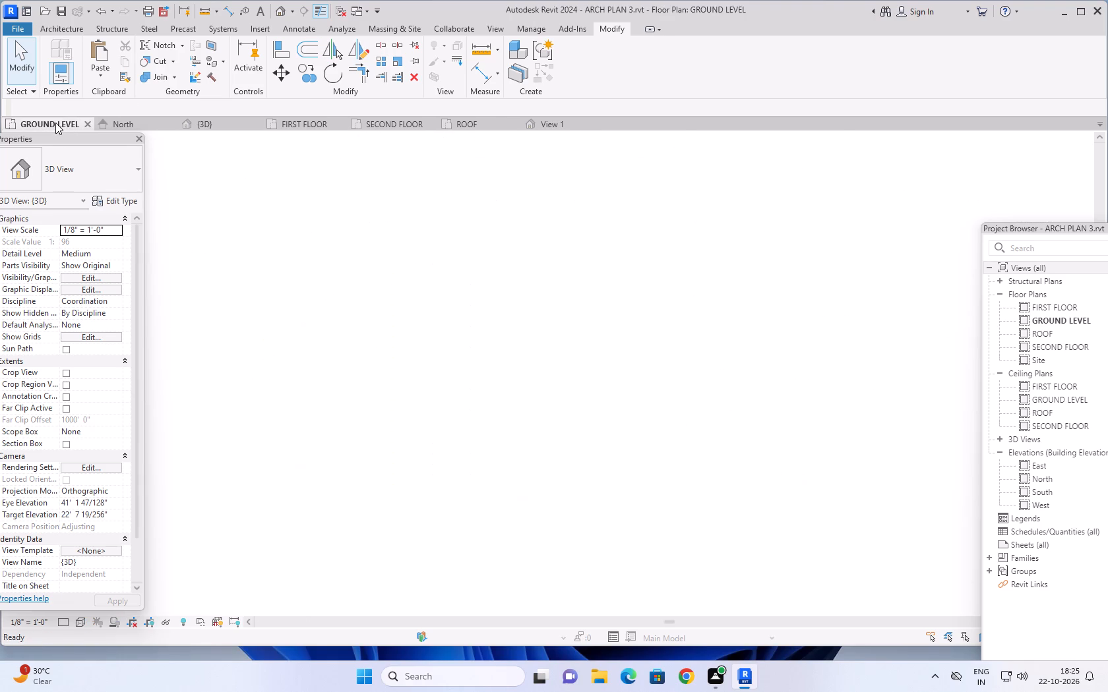
{"action": "scroll", "coordinate": [531, 328], "scroll_direction": "down", "scroll_amount": 2}
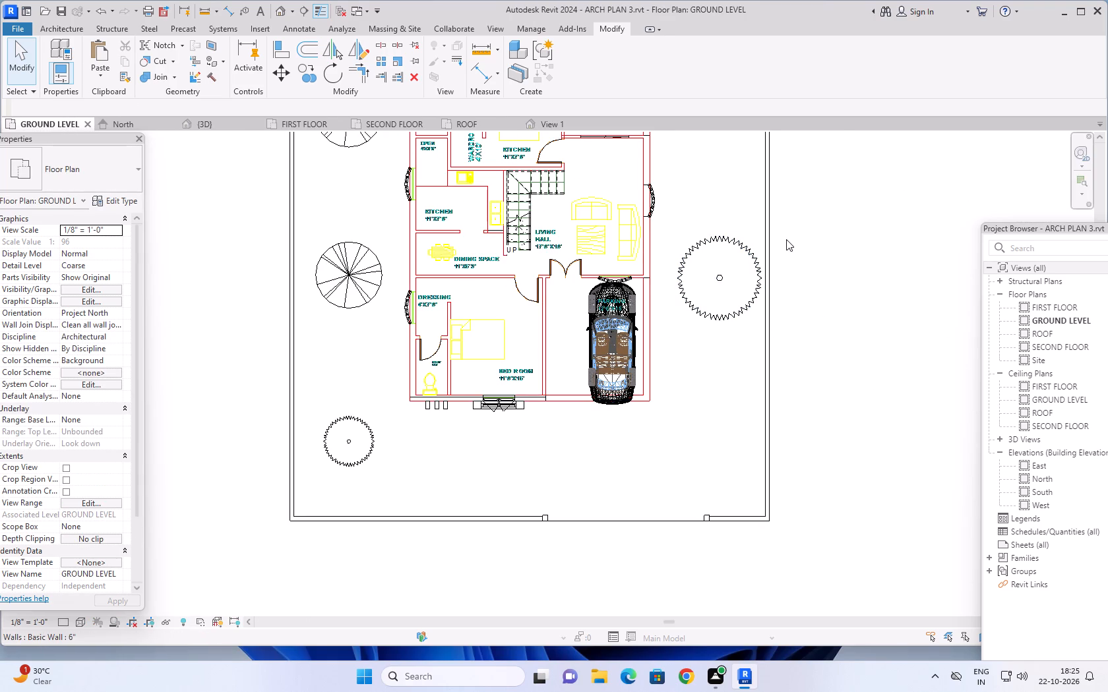
{"action": "middle_click_drag", "start_coordinate": [789, 231], "coordinate": [786, 324]}
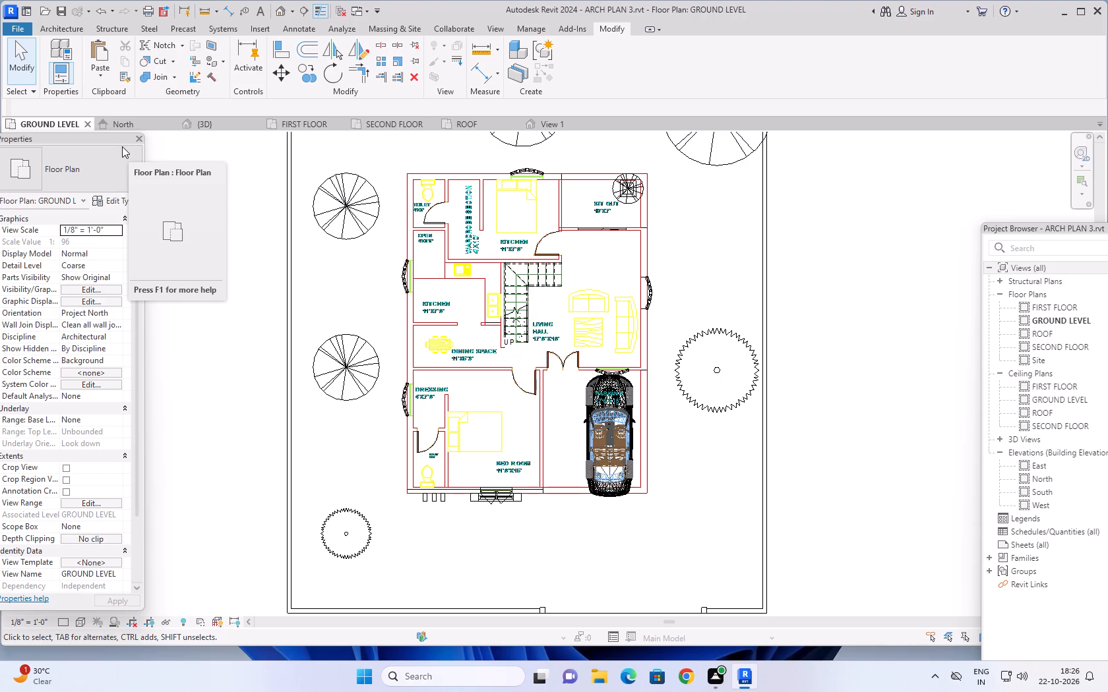
Inspect the house, trees, parked car and compound walls from the front, sides and rear in the 3D view.
{"action": "left_click", "coordinate": [218, 128]}
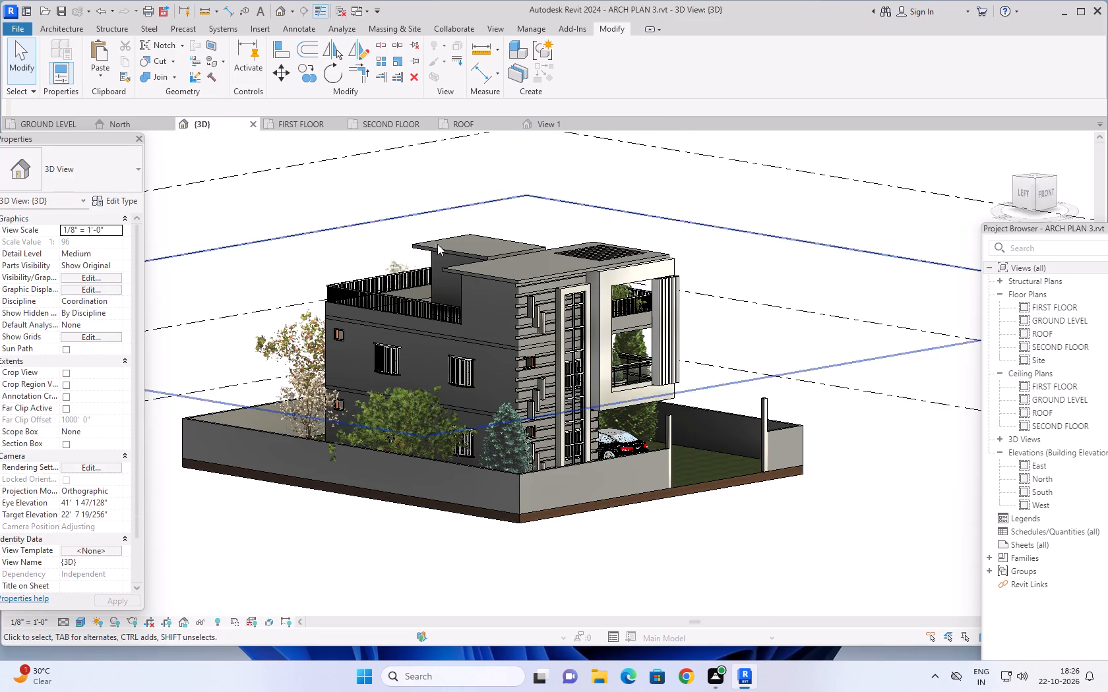
{"action": "middle_click_drag", "start_coordinate": [664, 223], "coordinate": [623, 272]}
{"action": "scroll", "coordinate": [631, 260], "scroll_direction": "up", "scroll_amount": 3}
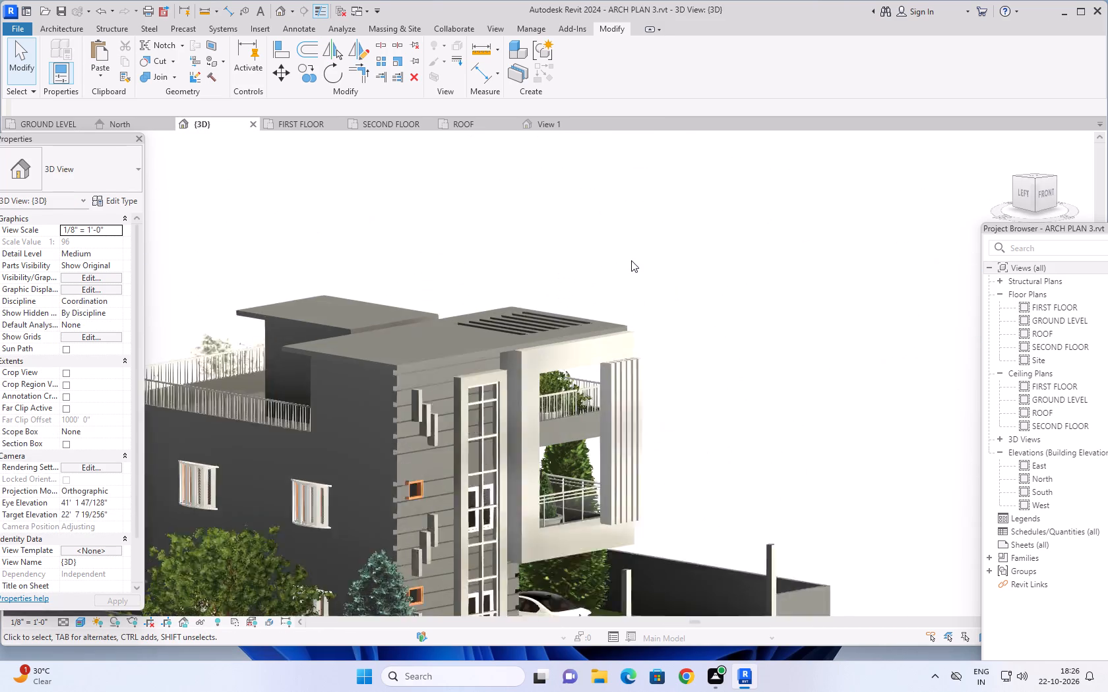
{"action": "scroll", "coordinate": [631, 260], "scroll_direction": "up", "scroll_amount": 2}
{"action": "scroll", "coordinate": [642, 274], "scroll_direction": "down", "scroll_amount": 2}
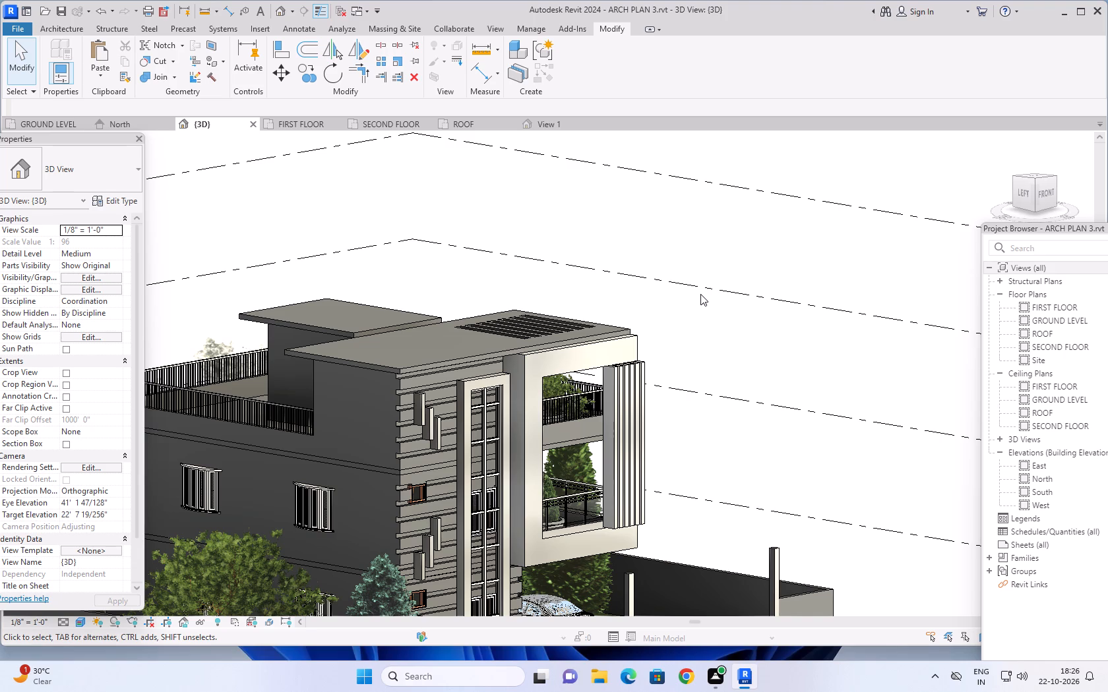
{"action": "middle_click_drag", "start_coordinate": [722, 340], "coordinate": [718, 290]}
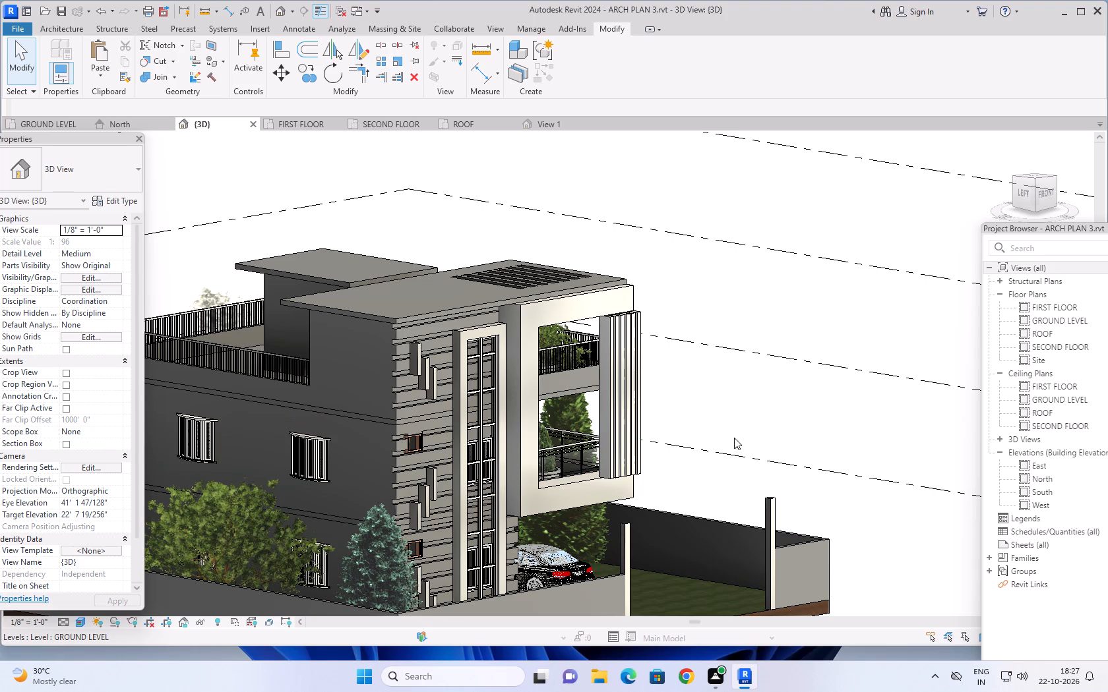
{"action": "scroll", "coordinate": [739, 435], "scroll_direction": "down", "scroll_amount": 1}
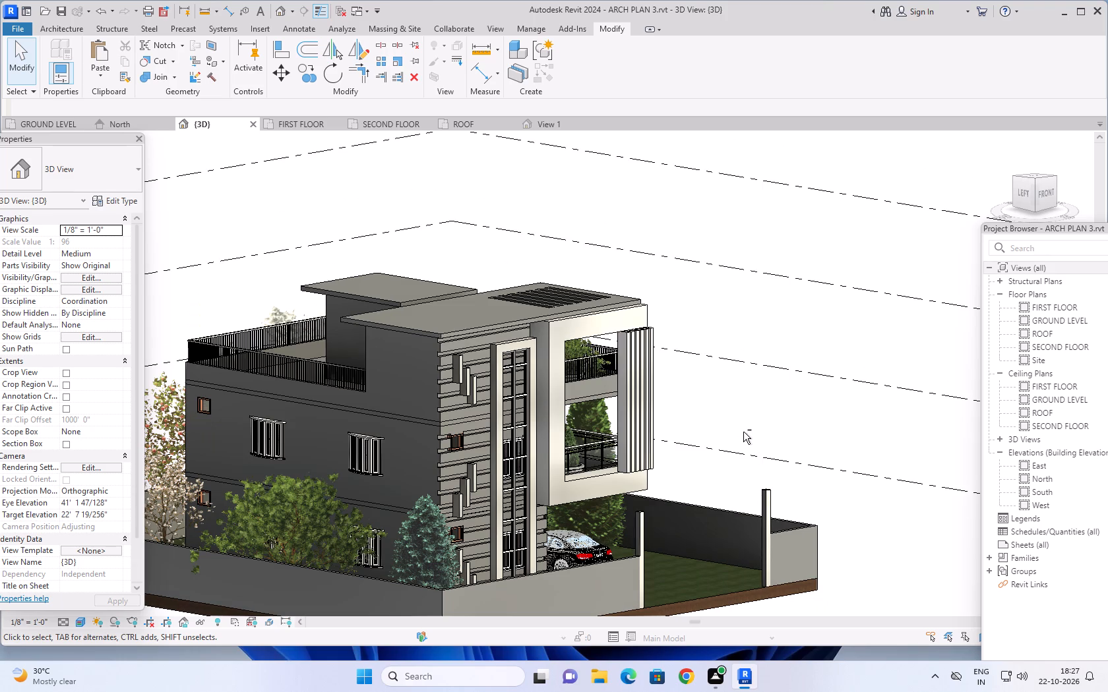
{"action": "middle_click_drag", "start_coordinate": [744, 432], "coordinate": [493, 483], "text": "shift"}
{"action": "scroll", "coordinate": [743, 432], "scroll_direction": "down", "scroll_amount": 1, "text": "shift"}
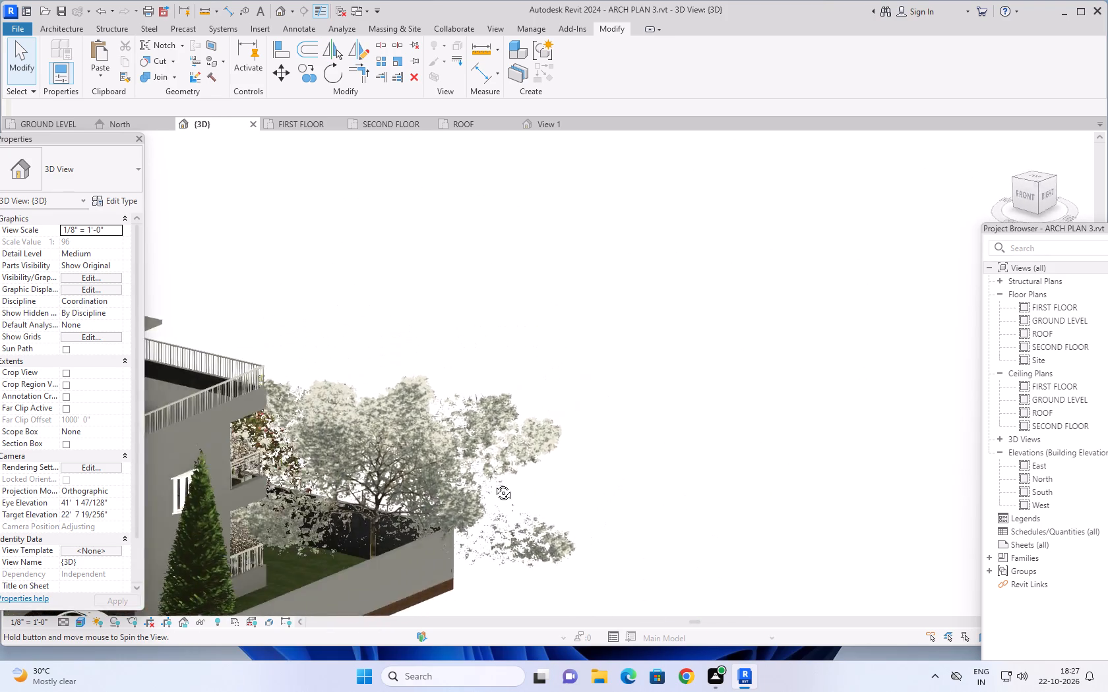
{"action": "middle_click_drag", "start_coordinate": [493, 483], "coordinate": [288, 536], "text": "shift"}
{"action": "scroll", "coordinate": [352, 494], "scroll_direction": "up", "scroll_amount": 1}
{"action": "middle_click_drag", "start_coordinate": [460, 435], "coordinate": [902, 298]}
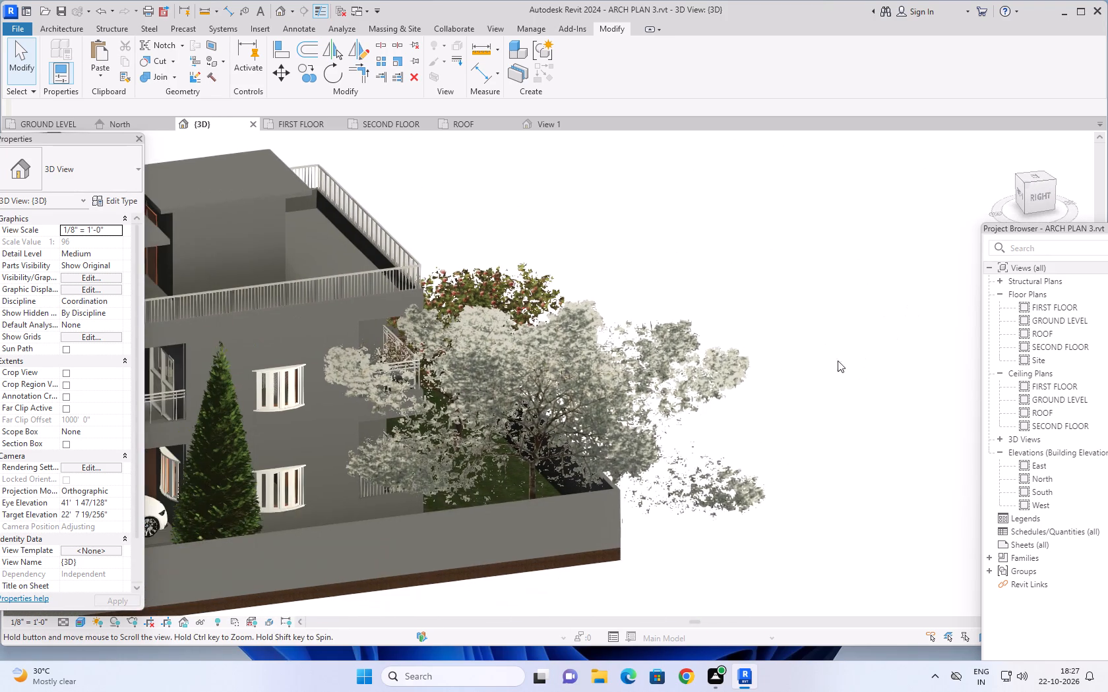
{"action": "middle_click_drag", "start_coordinate": [797, 378], "coordinate": [615, 532]}
{"action": "middle_click_drag", "start_coordinate": [591, 467], "coordinate": [880, 291]}
{"action": "middle_click_drag", "start_coordinate": [801, 266], "coordinate": [776, 374]}
{"action": "middle_click_drag", "start_coordinate": [793, 362], "coordinate": [787, 414], "text": "shift"}
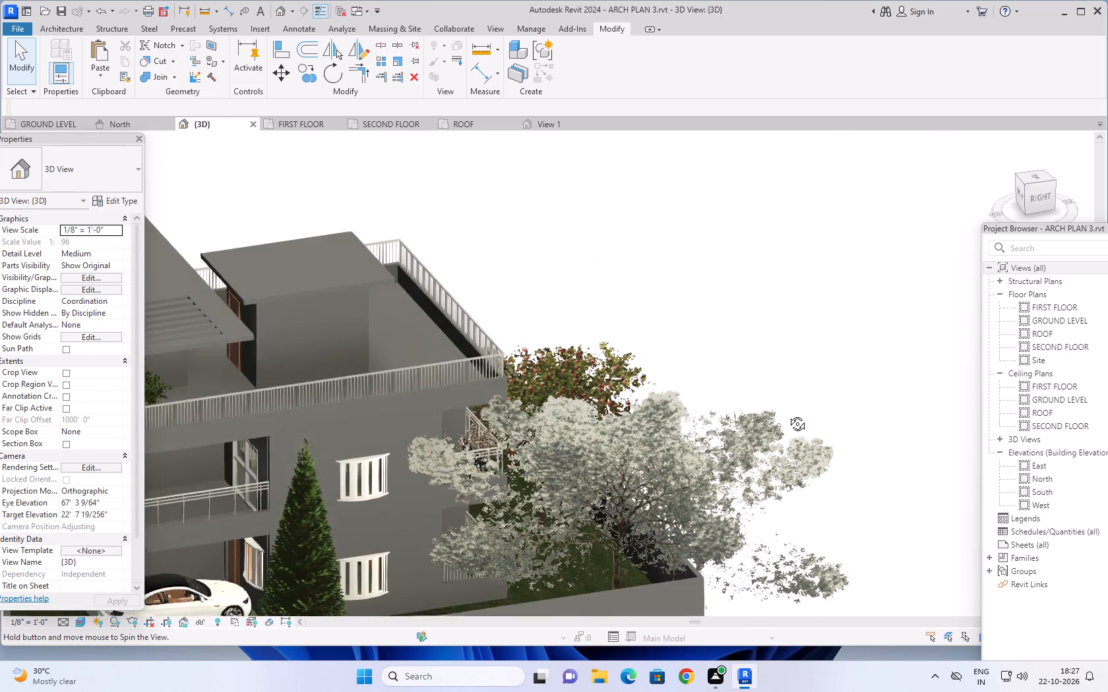
{"action": "middle_click_drag", "start_coordinate": [787, 414], "coordinate": [340, 364], "text": "shift"}
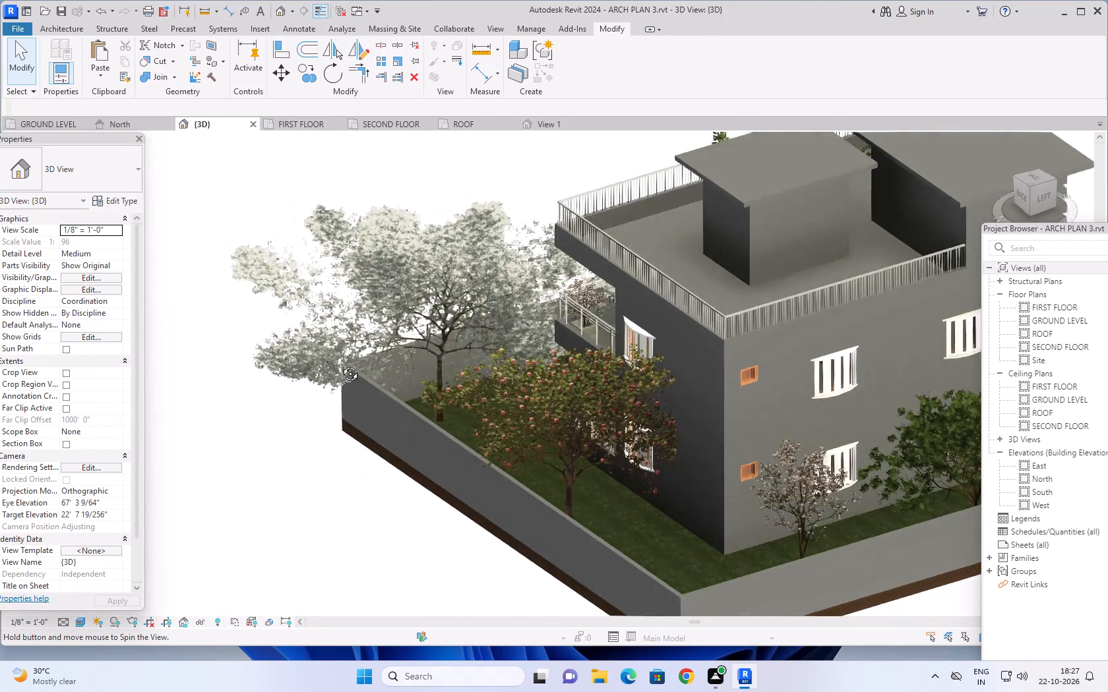
{"action": "middle_click_drag", "start_coordinate": [340, 364], "coordinate": [340, 360], "text": "shift"}
{"action": "middle_click_drag", "start_coordinate": [834, 477], "coordinate": [518, 386], "text": "shift"}
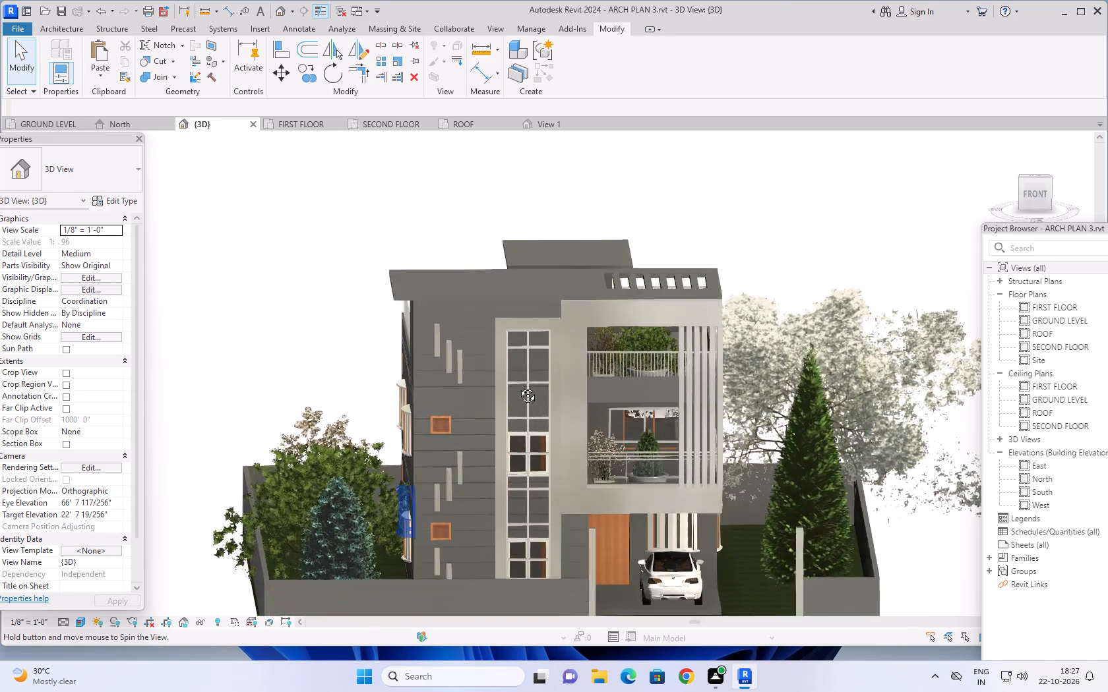
{"action": "middle_click_drag", "start_coordinate": [518, 386], "coordinate": [535, 357], "text": "shift"}
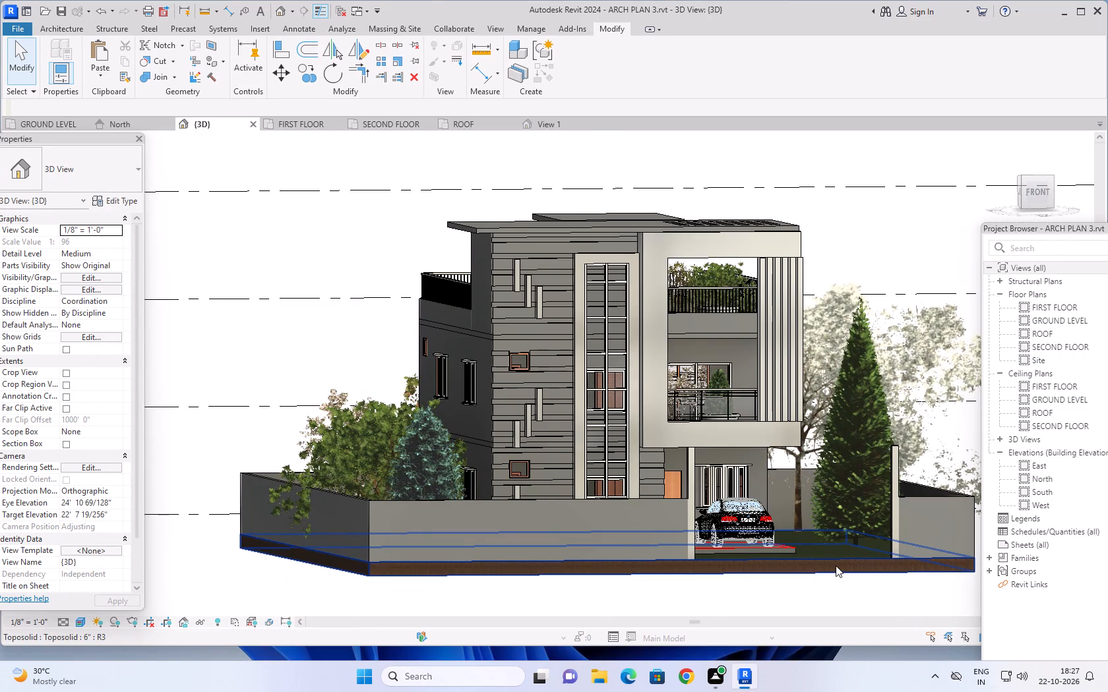
{"action": "scroll", "coordinate": [839, 565], "scroll_direction": "up", "scroll_amount": 1}
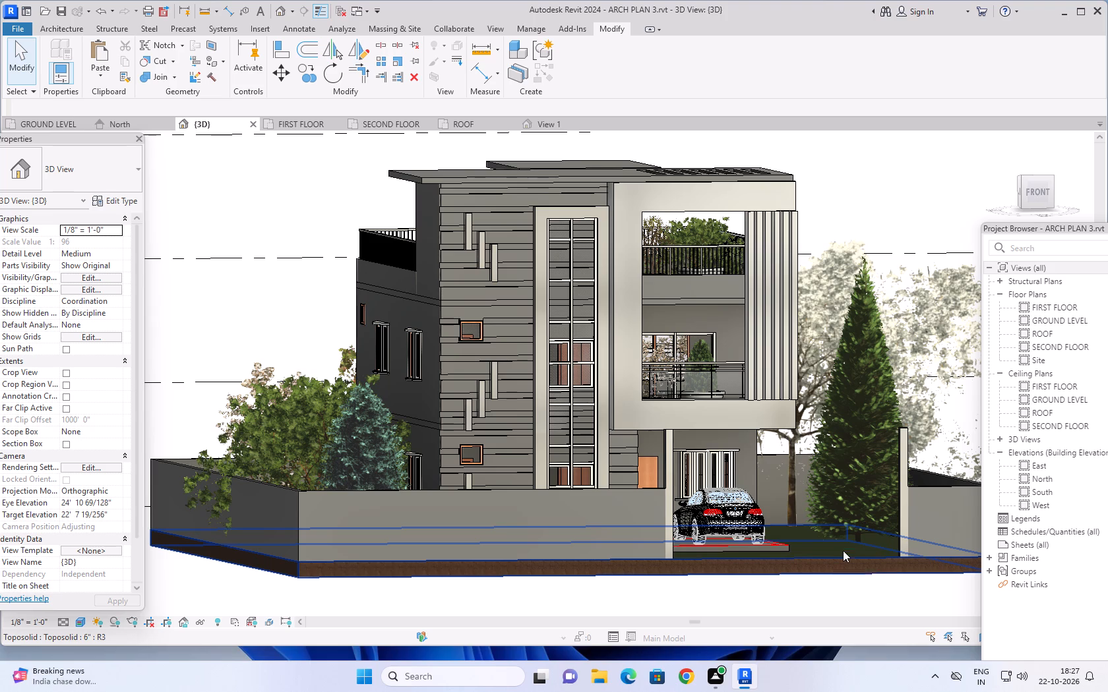
{"action": "scroll", "coordinate": [847, 526], "scroll_direction": "up", "scroll_amount": 1}
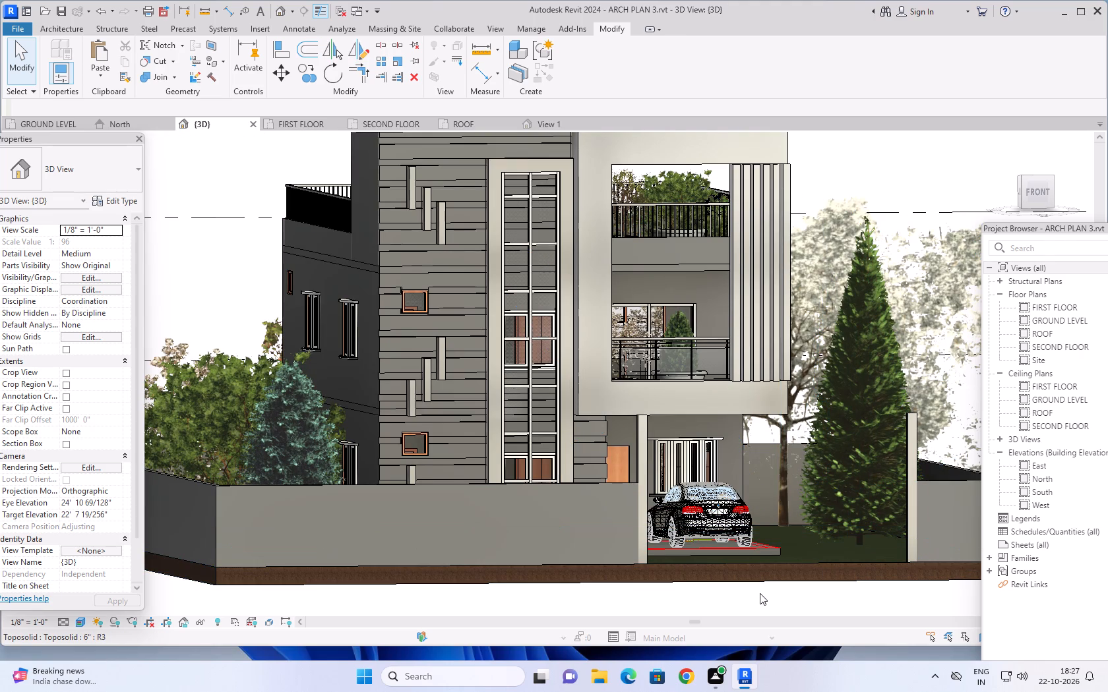
{"action": "scroll", "coordinate": [778, 596], "scroll_direction": "down", "scroll_amount": 1}
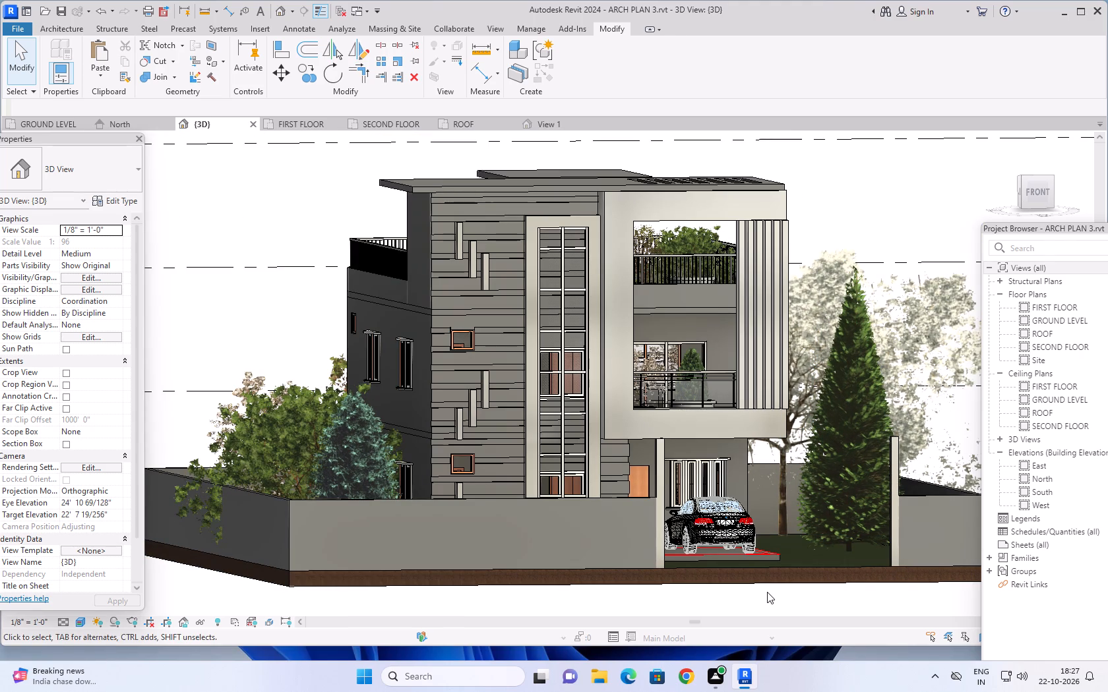
{"action": "middle_click_drag", "start_coordinate": [778, 578], "coordinate": [741, 598]}
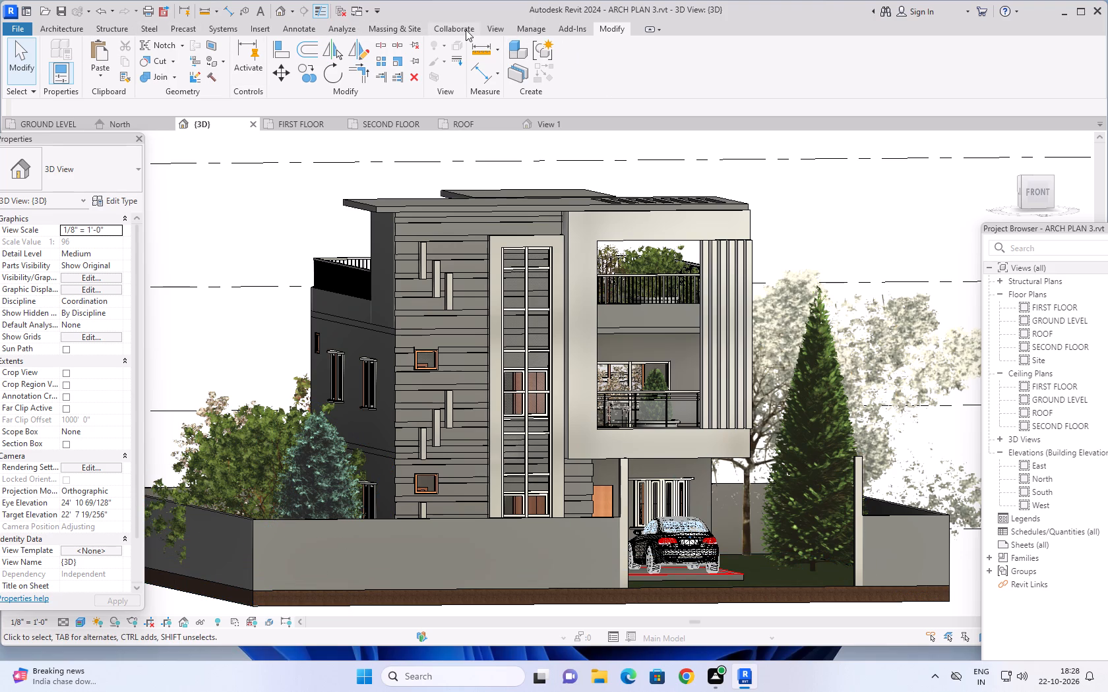
Create a new material named wall and make its shading use the render appearance.
{"action": "left_click", "coordinate": [524, 26]}
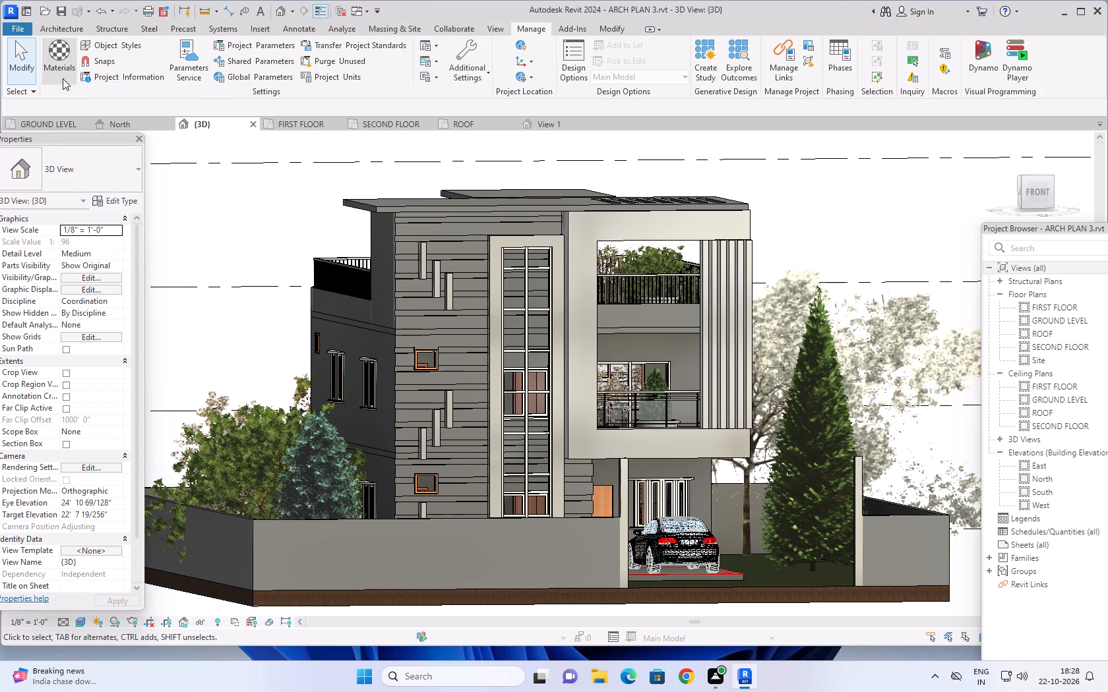
{"action": "left_click", "coordinate": [59, 53]}
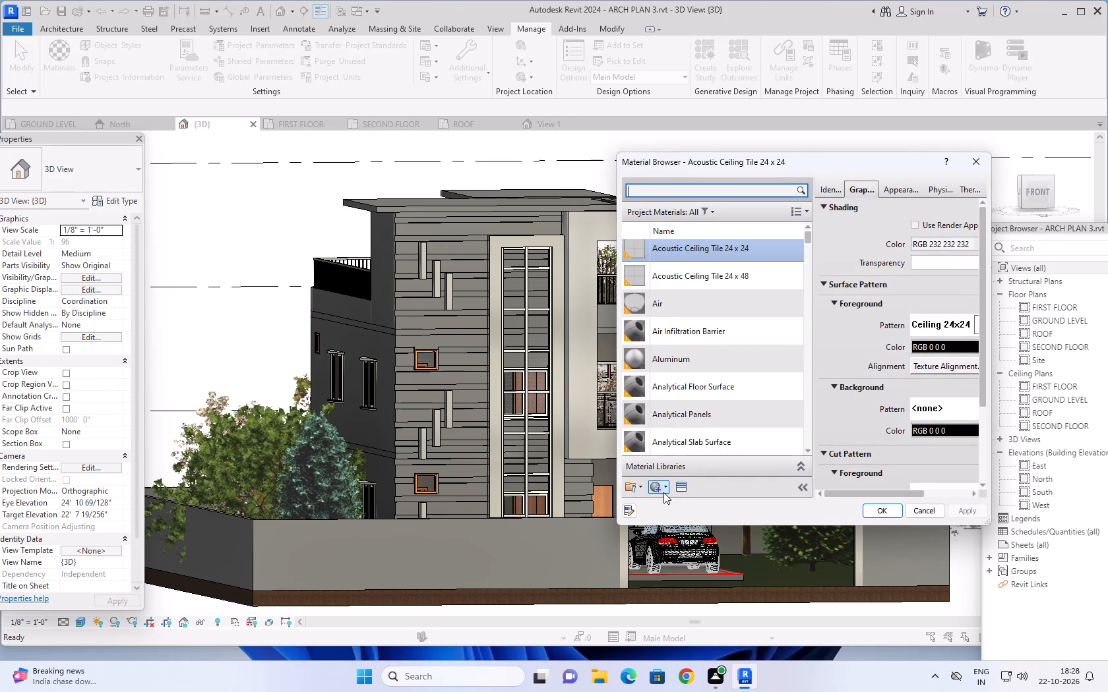
{"action": "right_click", "coordinate": [663, 487]}
{"action": "left_click", "coordinate": [667, 499]}
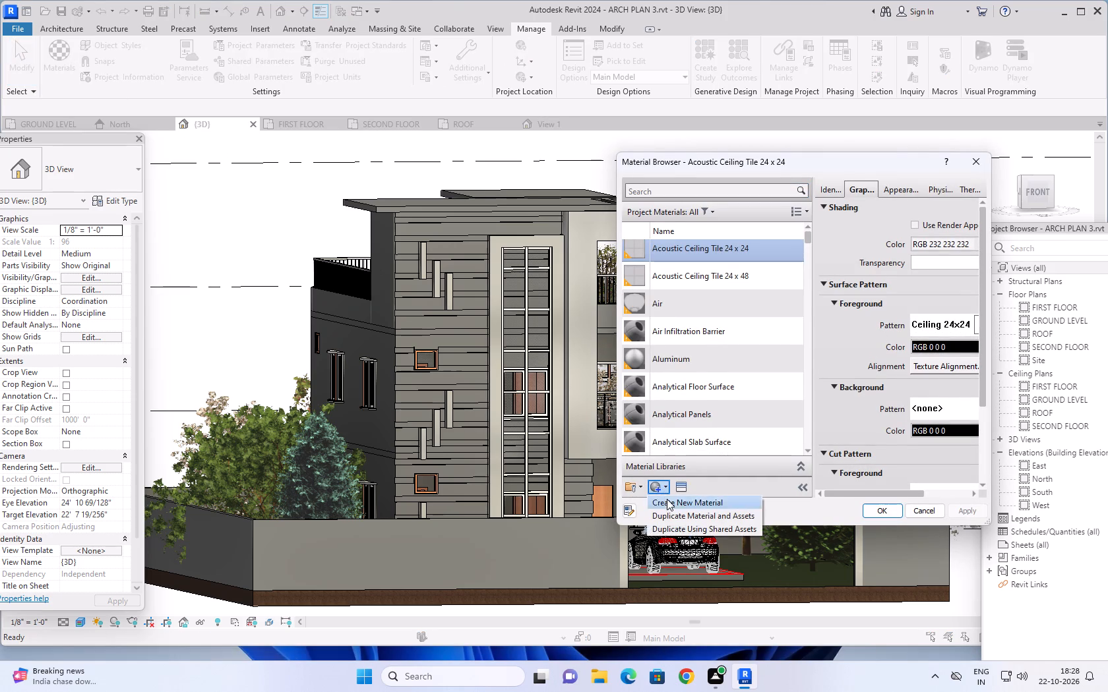
{"action": "right_click", "coordinate": [710, 338]}
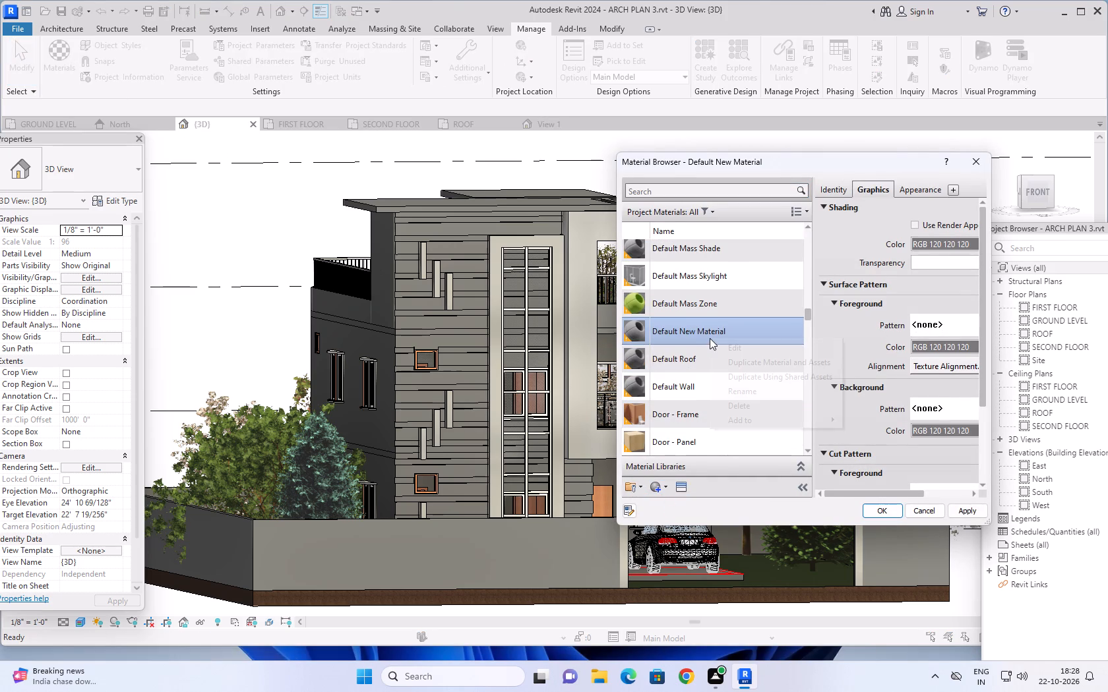
{"action": "left_click", "coordinate": [738, 388]}
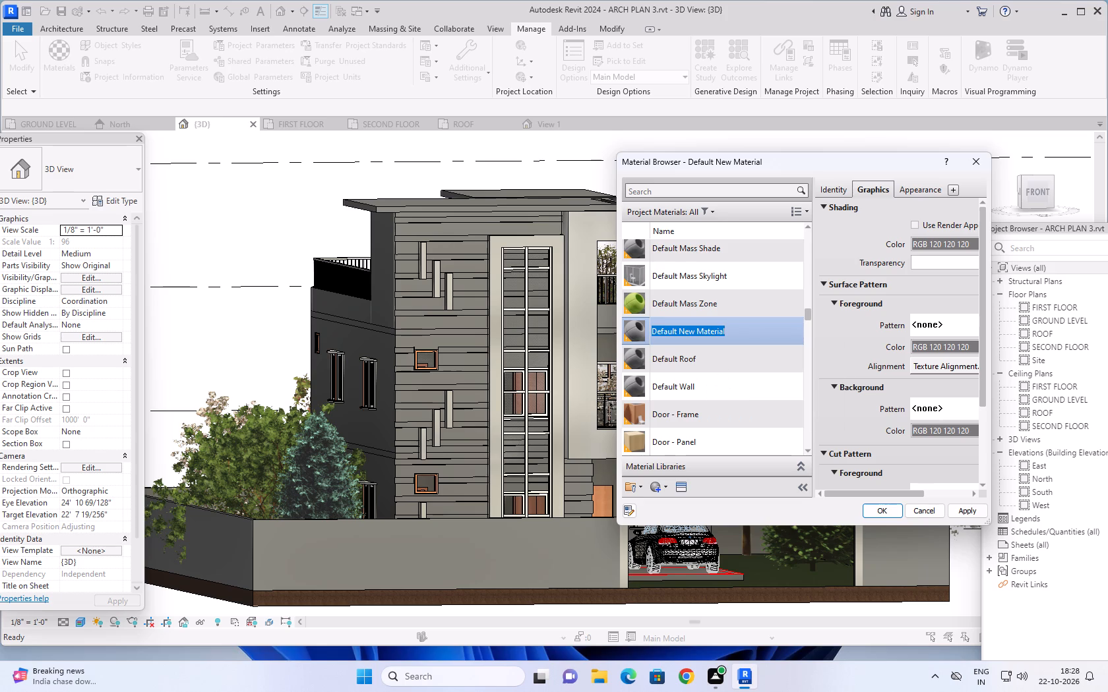
{"action": "type", "text": "wall"}
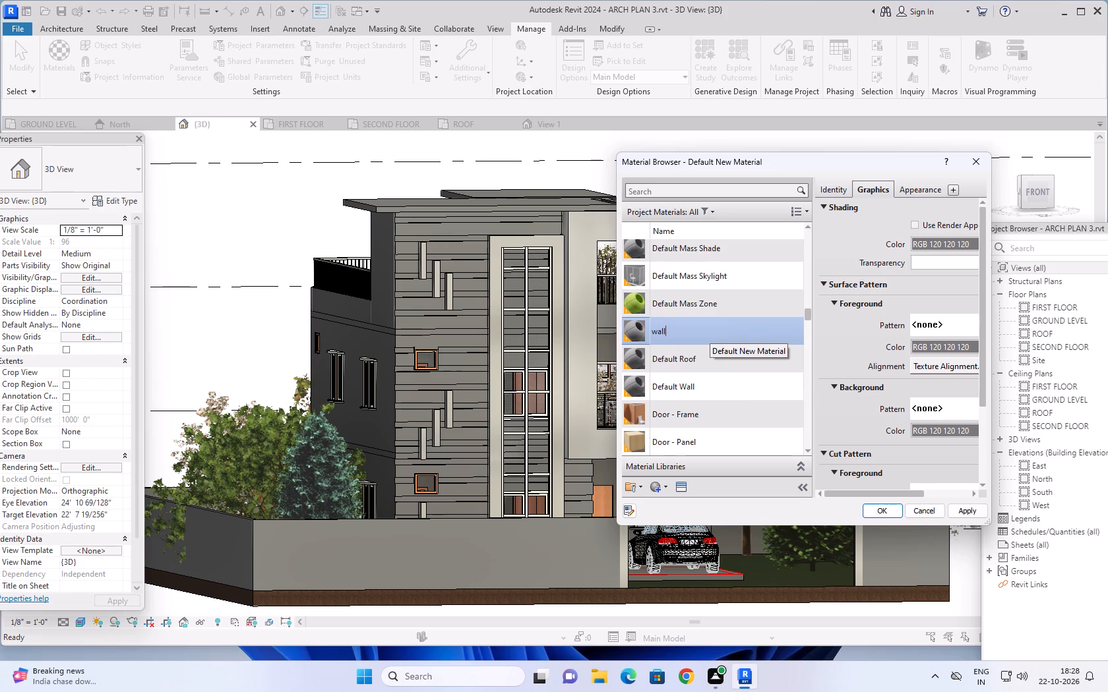
{"action": "left_click", "coordinate": [913, 227]}
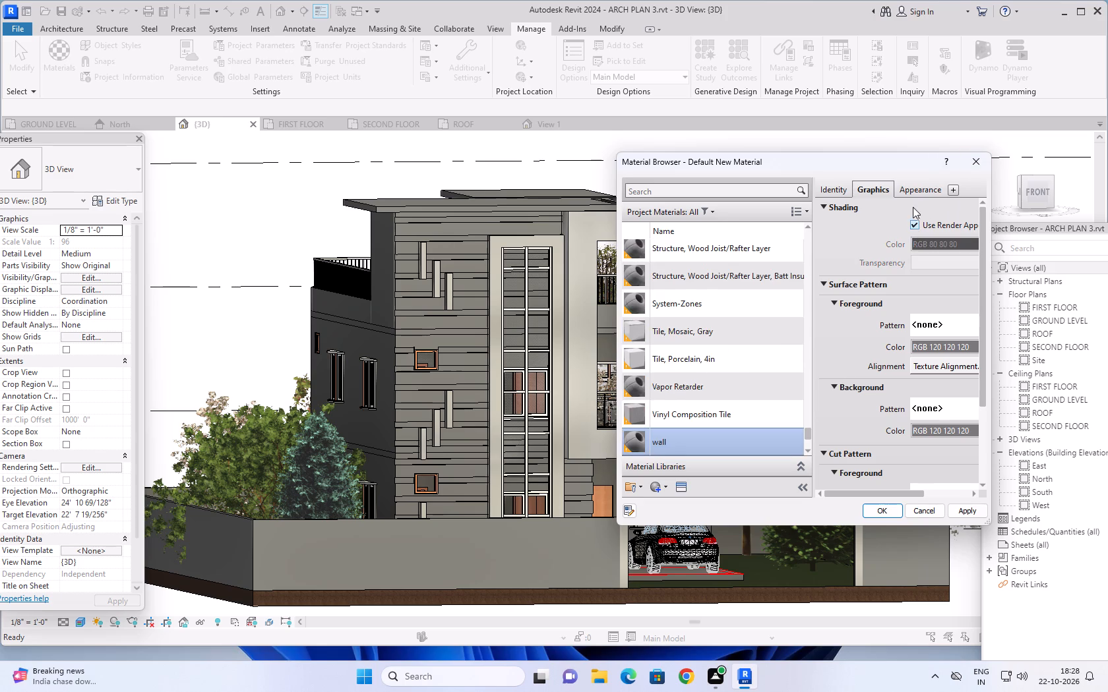
Set the wall material's generic appearance colour to RGB 86 92 74 and apply the change.
{"action": "left_click", "coordinate": [915, 186]}
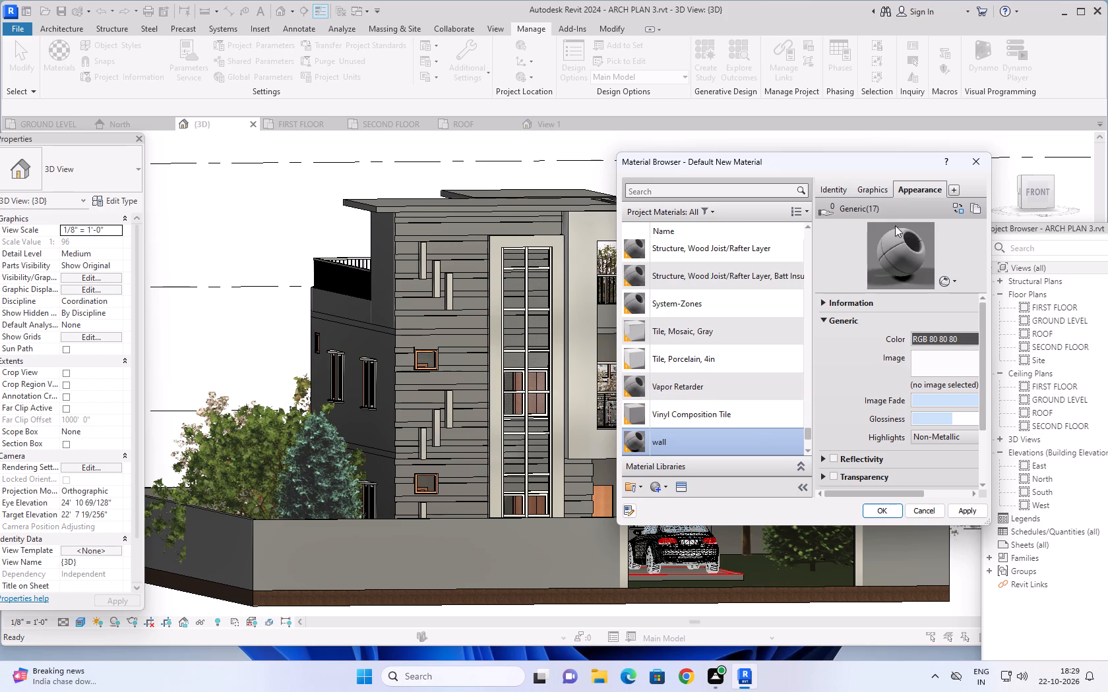
{"action": "left_click", "coordinate": [878, 188]}
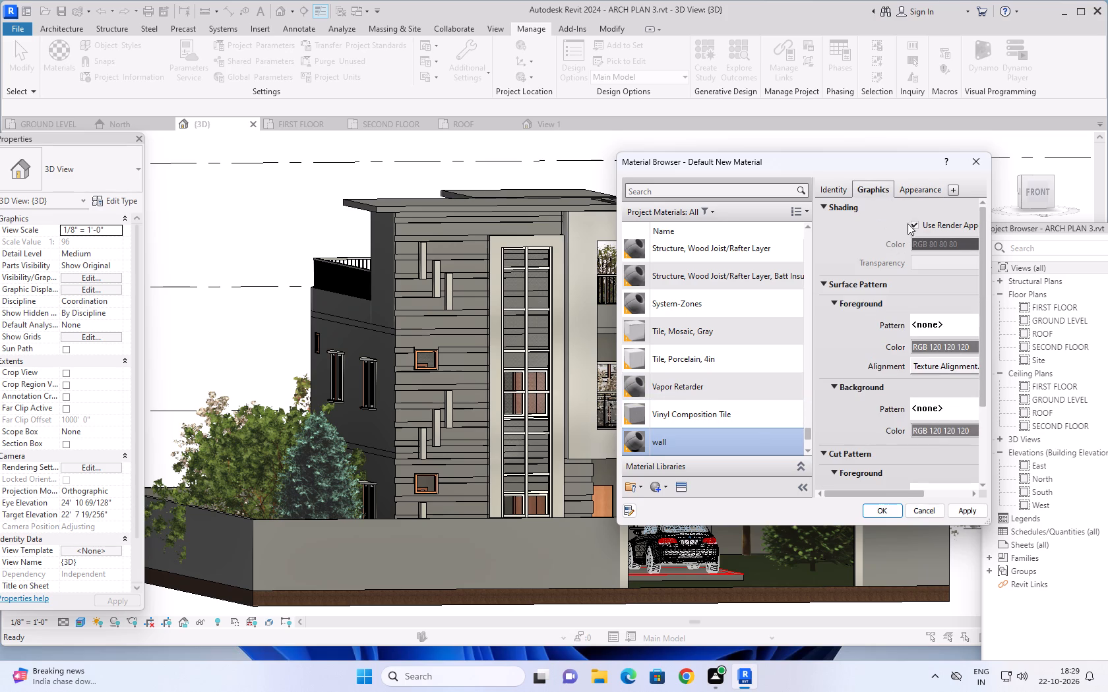
{"action": "left_click", "coordinate": [908, 189]}
{"action": "left_click", "coordinate": [951, 337]}
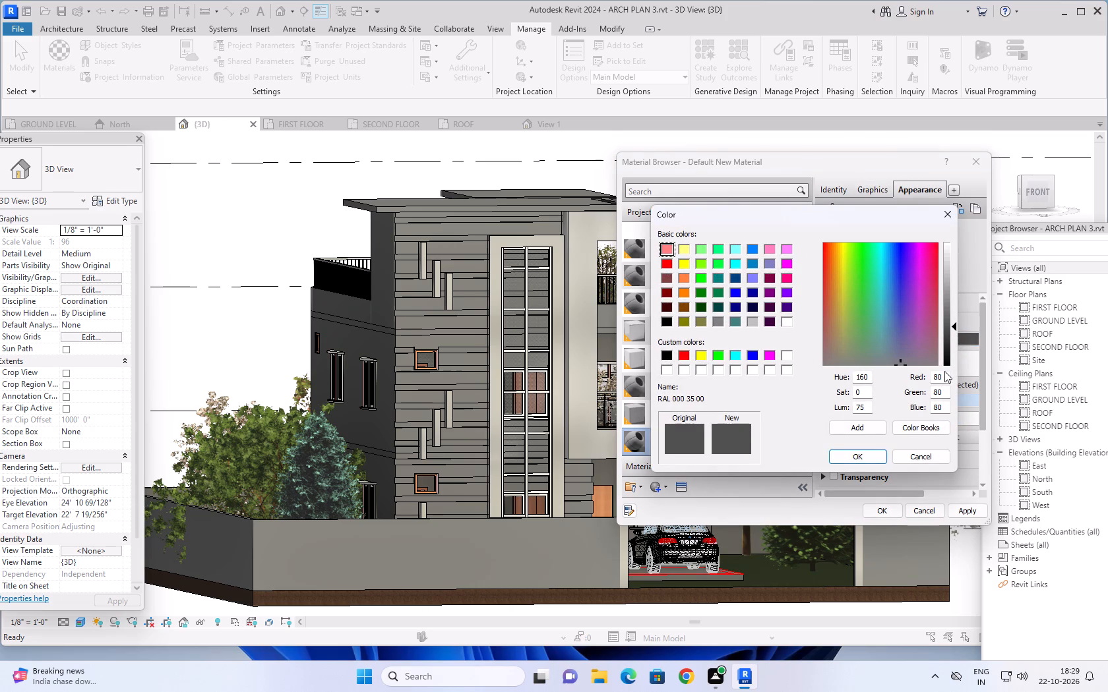
{"action": "left_click_drag", "start_coordinate": [946, 376], "coordinate": [916, 380]}
{"action": "key", "text": "8"}
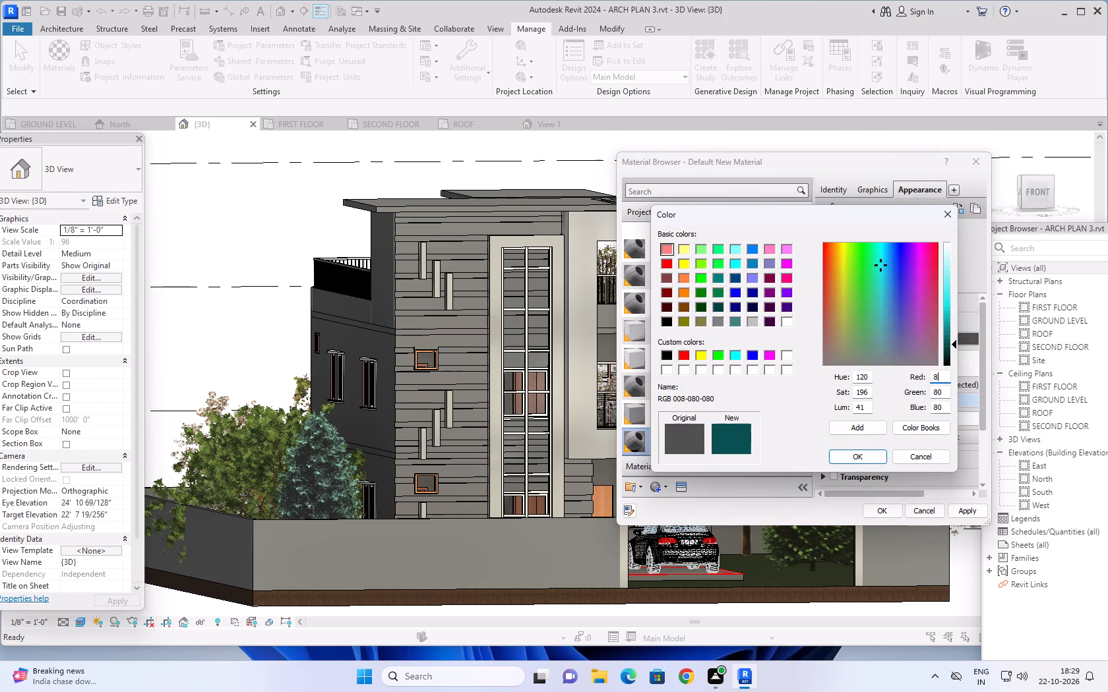
{"action": "key", "text": "6"}
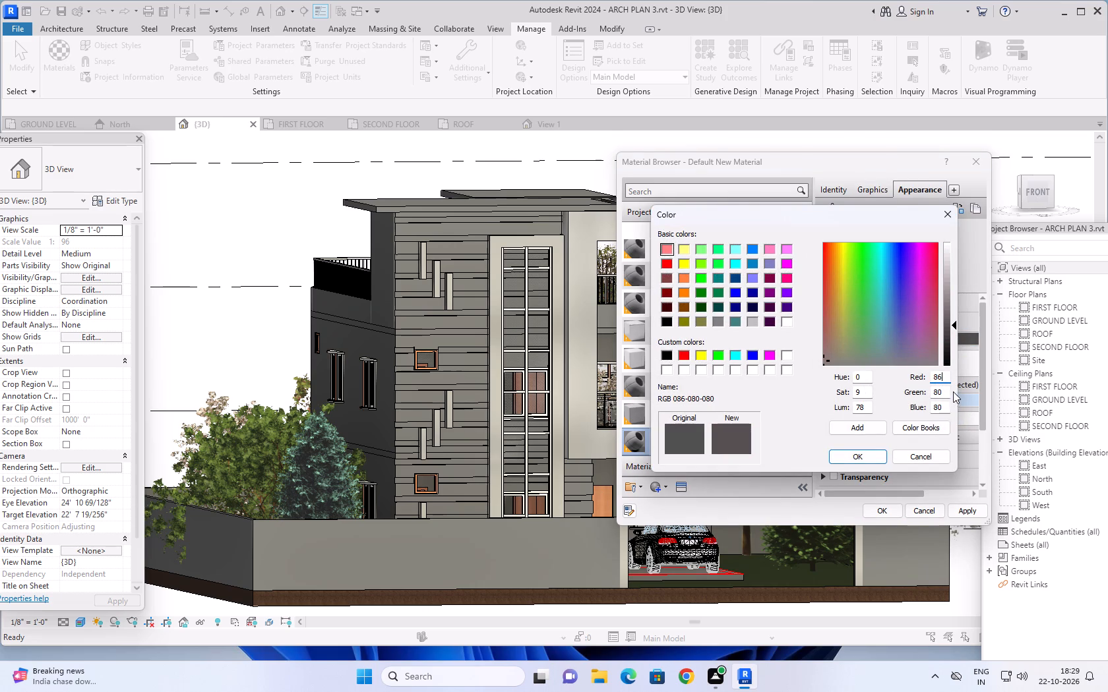
{"action": "left_click_drag", "start_coordinate": [943, 393], "coordinate": [911, 403]}
{"action": "type", "text": "92"}
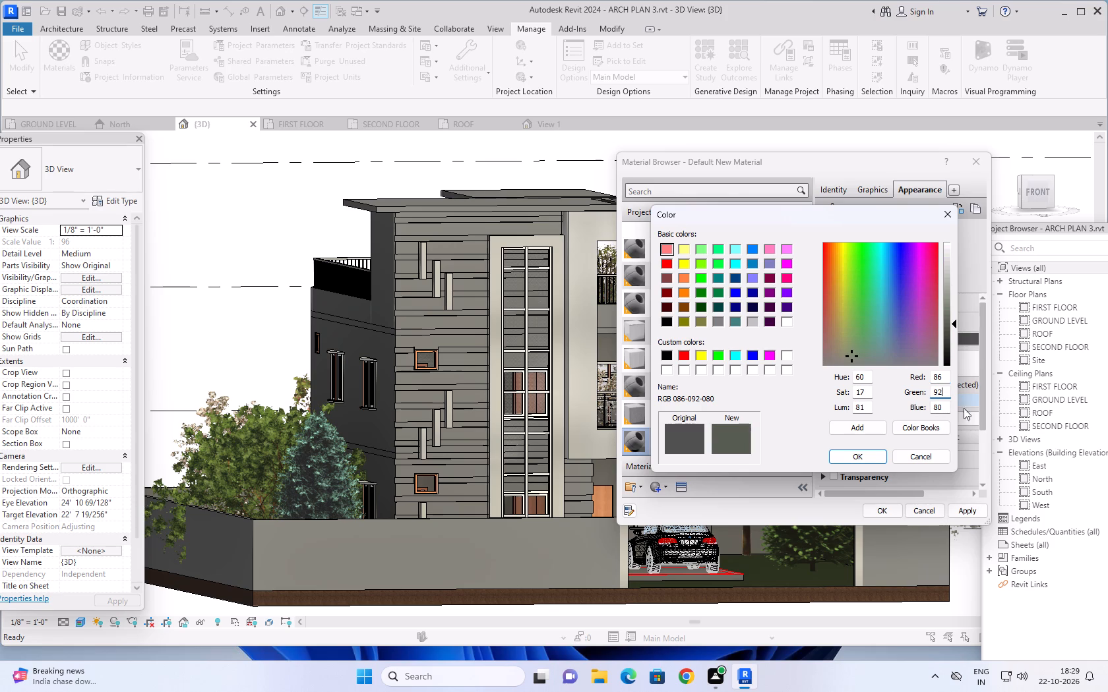
{"action": "left_click_drag", "start_coordinate": [941, 411], "coordinate": [919, 412]}
{"action": "type", "text": "74"}
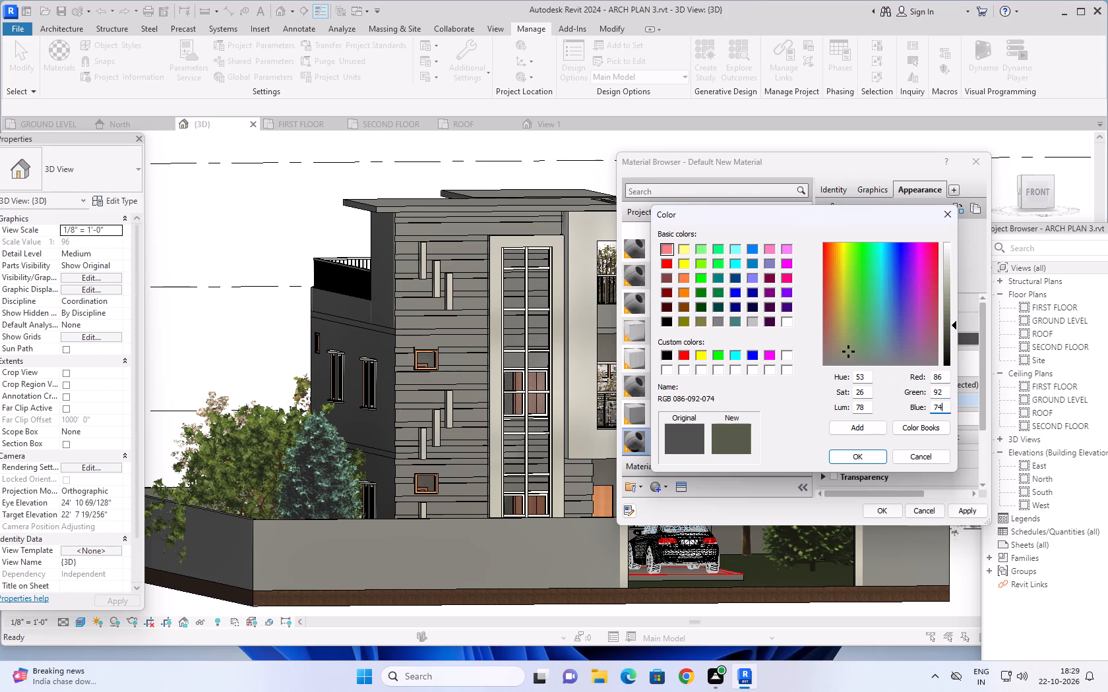
{"action": "left_click", "coordinate": [853, 457]}
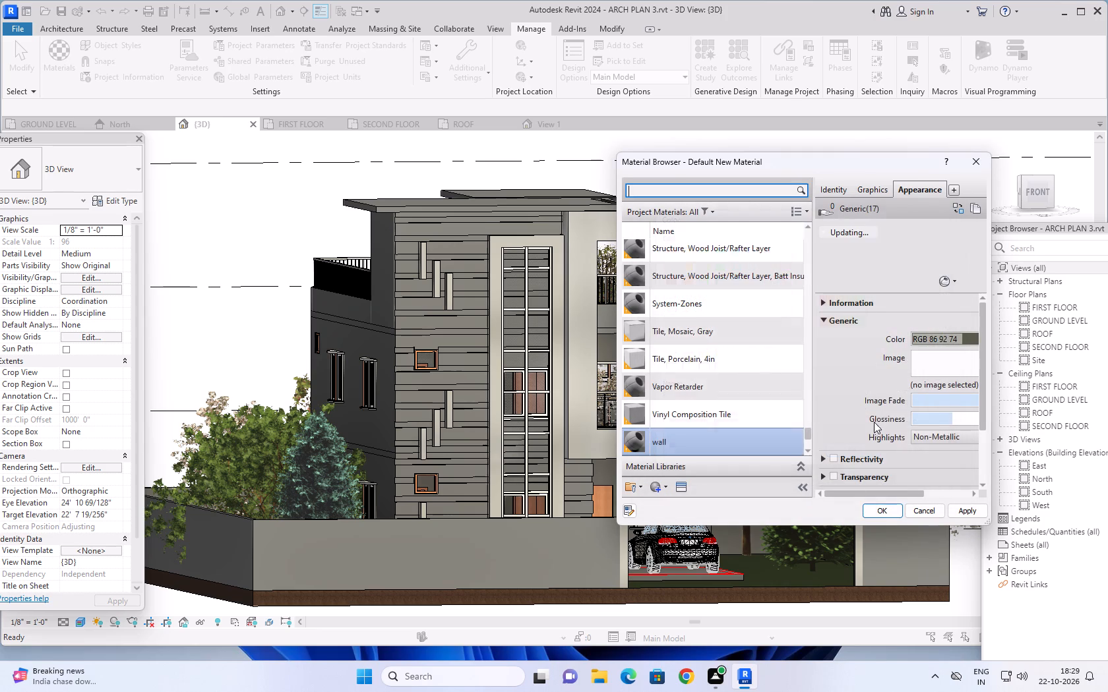
{"action": "scroll", "coordinate": [877, 299], "scroll_direction": "up", "scroll_amount": 1}
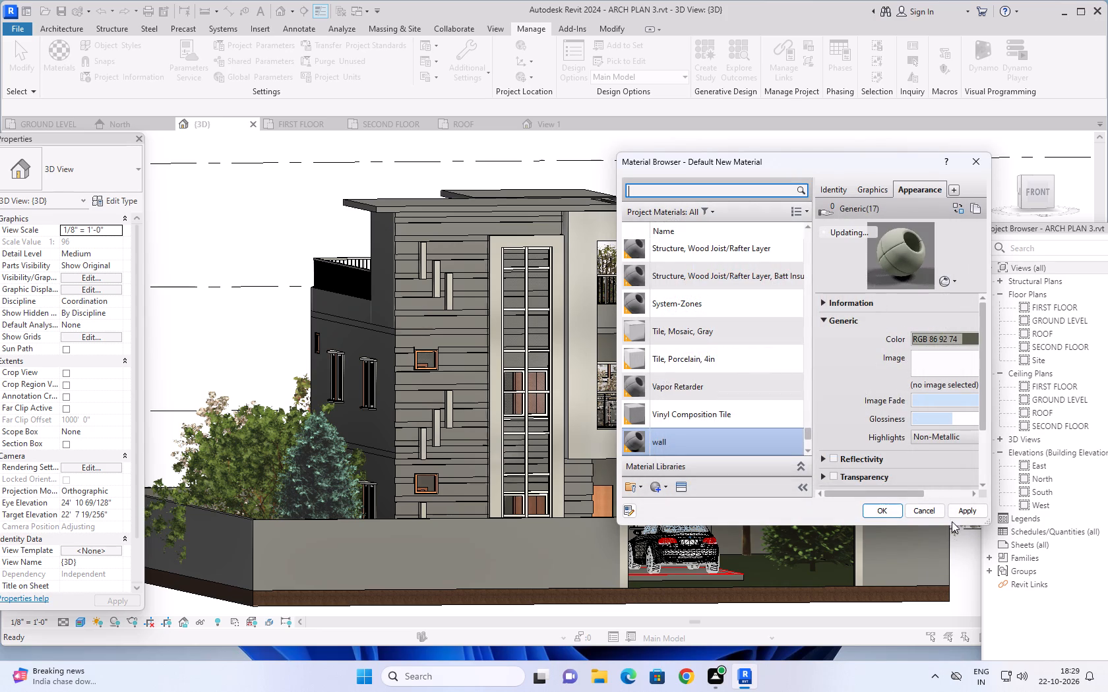
{"action": "left_click", "coordinate": [962, 508]}
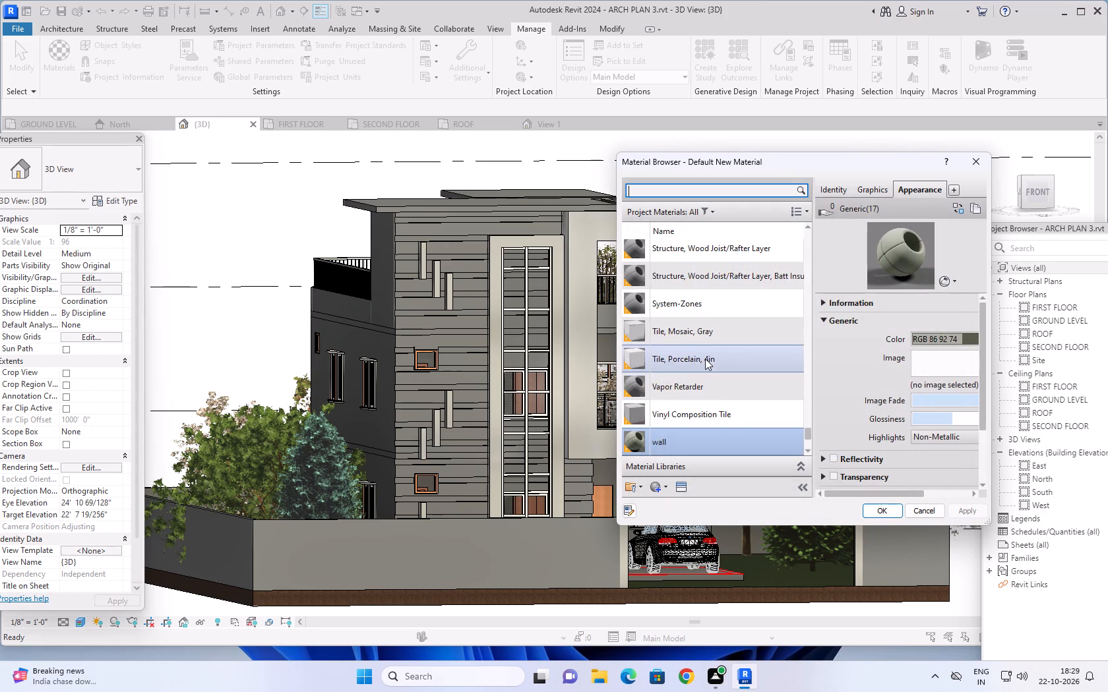
Create another new material and clear its default name for renaming.
{"action": "scroll", "coordinate": [692, 360], "scroll_direction": "up", "scroll_amount": 2}
{"action": "right_click", "coordinate": [663, 488]}
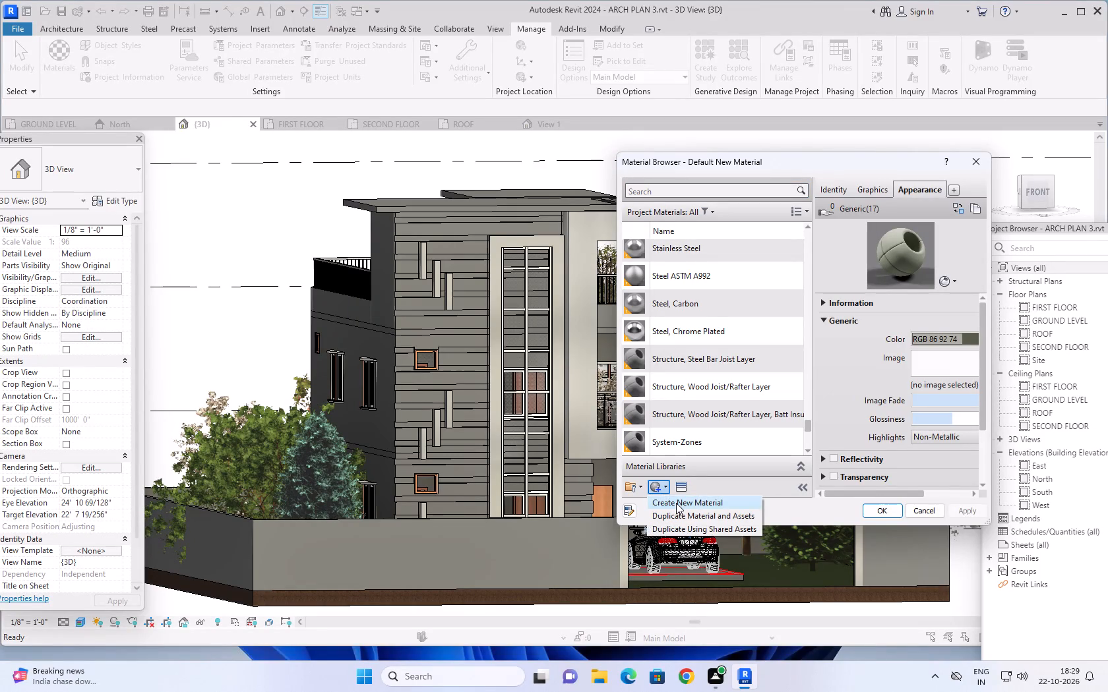
{"action": "left_click", "coordinate": [675, 502]}
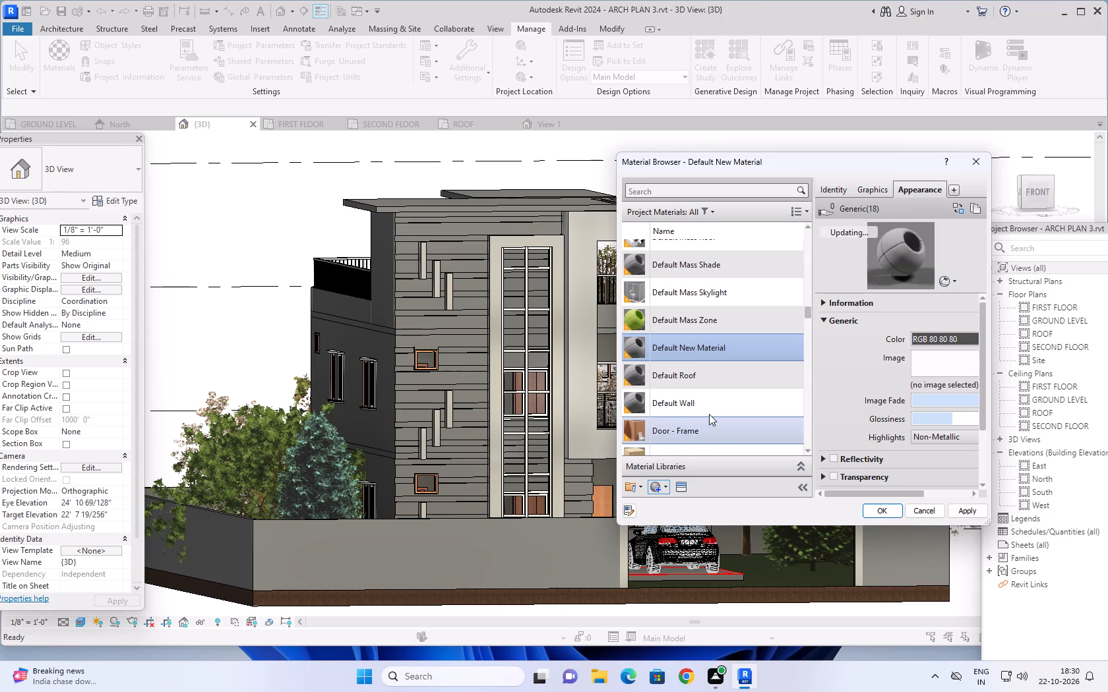
{"action": "right_click", "coordinate": [749, 345]}
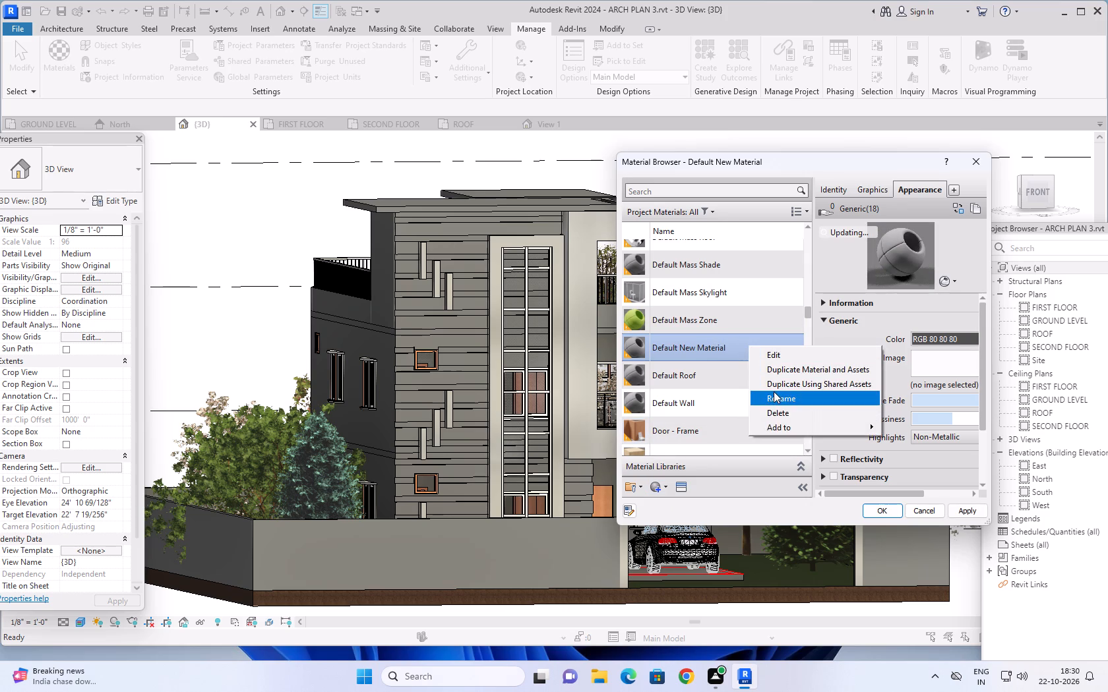
{"action": "left_click", "coordinate": [774, 391]}
{"action": "key", "text": "BackSpace"}
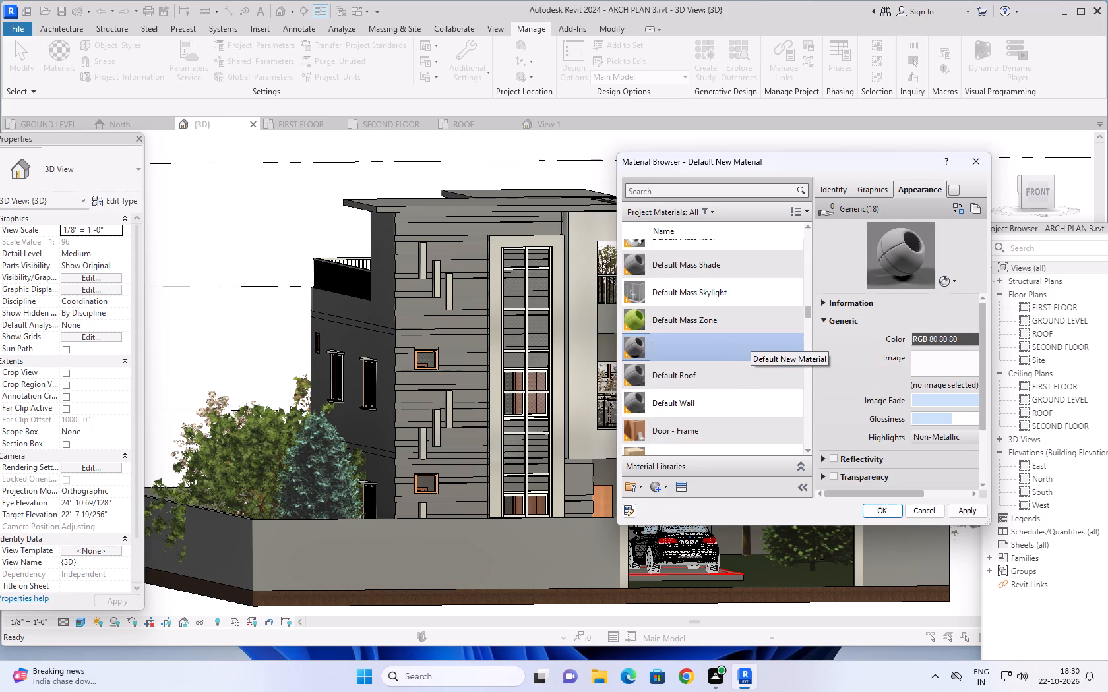
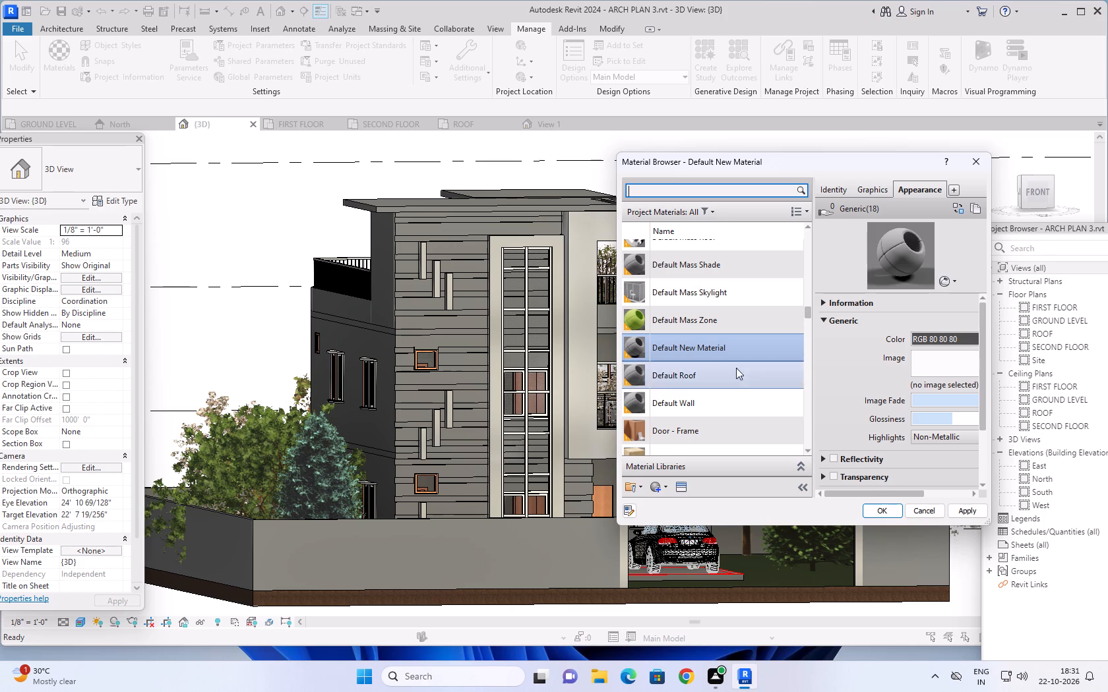
Rename the new default material as 6" wall and make its shading use the render appearance.
{"action": "right_click", "coordinate": [745, 343]}
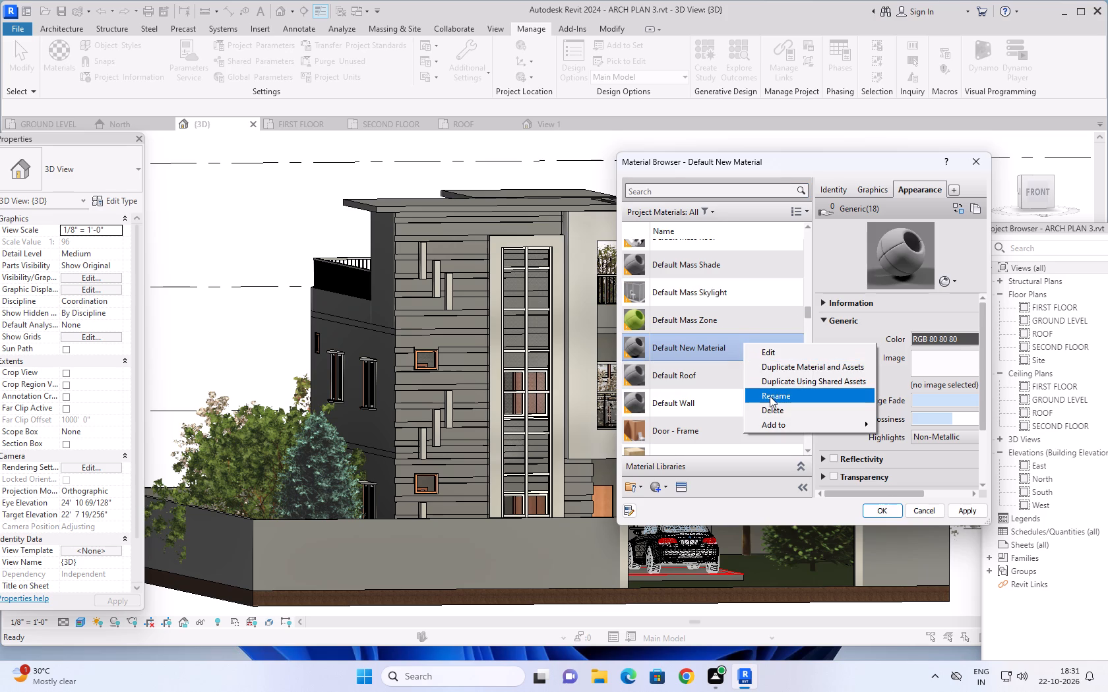
{"action": "left_click", "coordinate": [774, 395]}
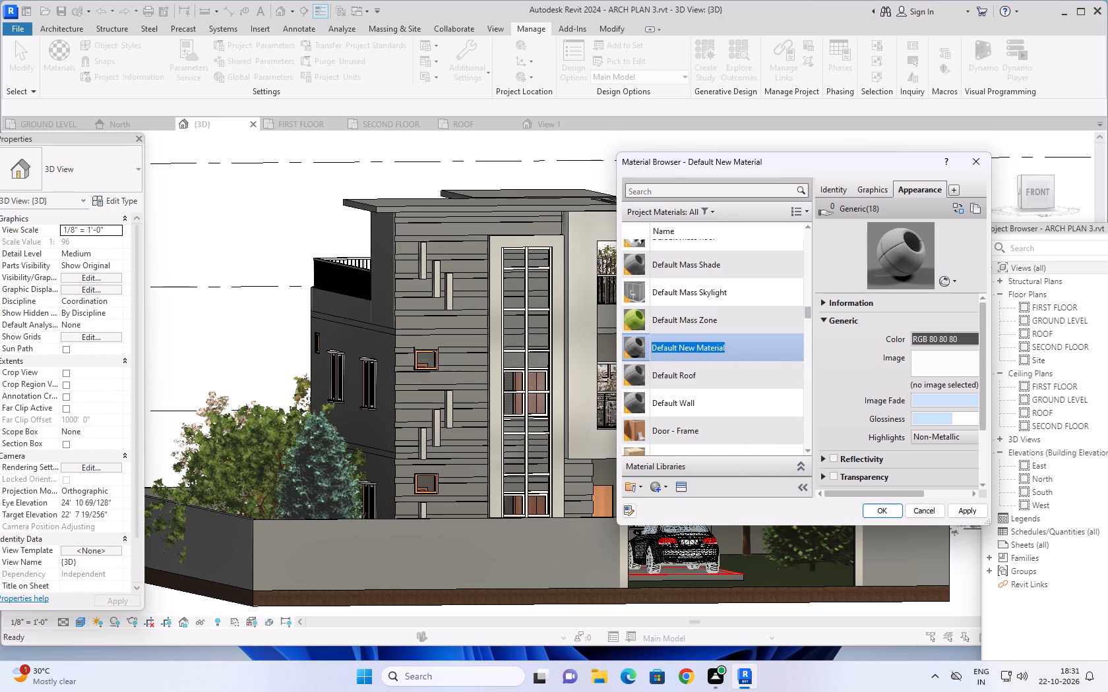
{"action": "key", "text": "BackSpace"}
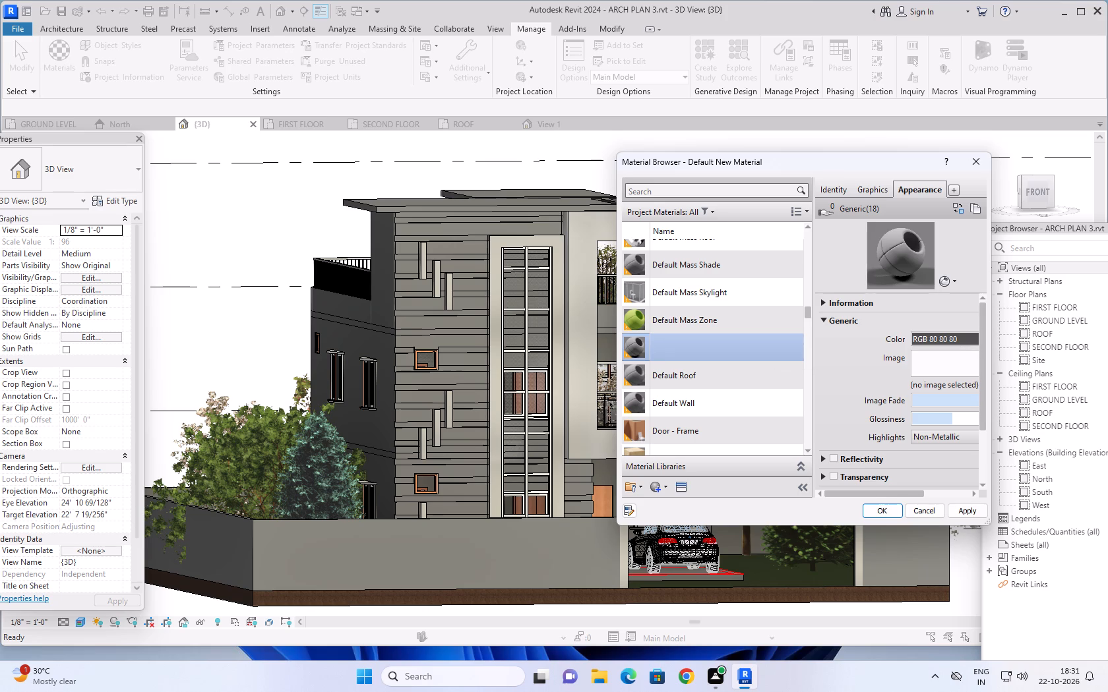
{"action": "key", "text": "6"}
{"action": "type", "text": "\""}
{"action": "key", "text": "space"}
{"action": "type", "text": "wa"}
{"action": "type", "text": "ll"}
{"action": "left_click", "coordinate": [867, 192]}
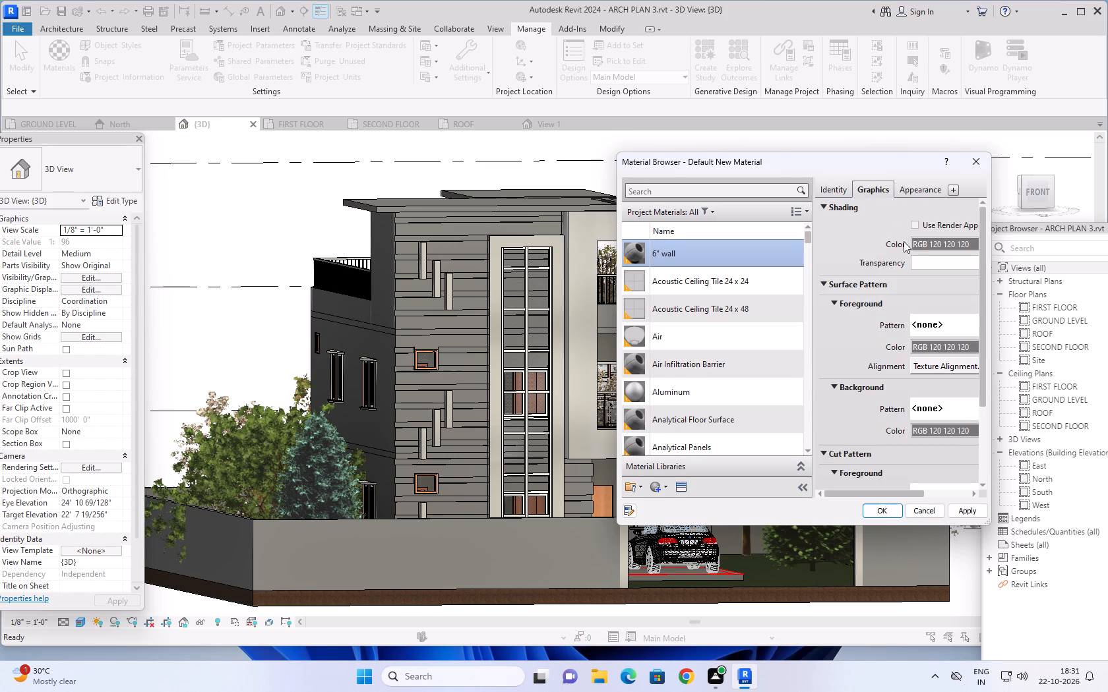
{"action": "left_click", "coordinate": [913, 223]}
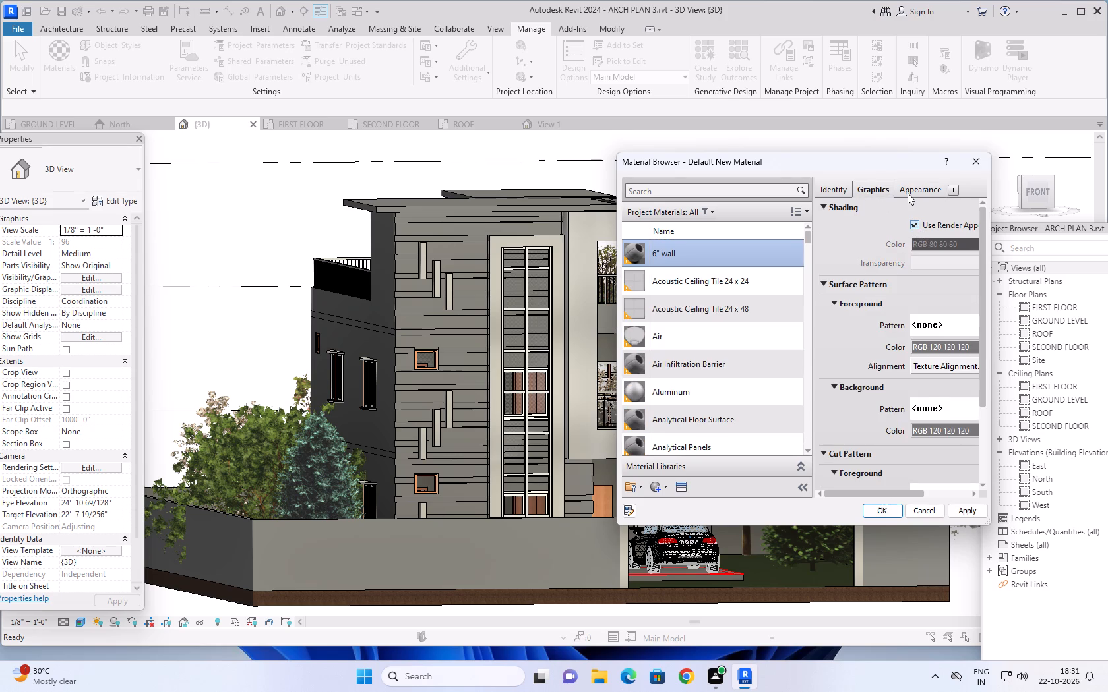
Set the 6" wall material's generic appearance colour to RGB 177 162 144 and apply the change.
{"action": "left_click", "coordinate": [908, 191]}
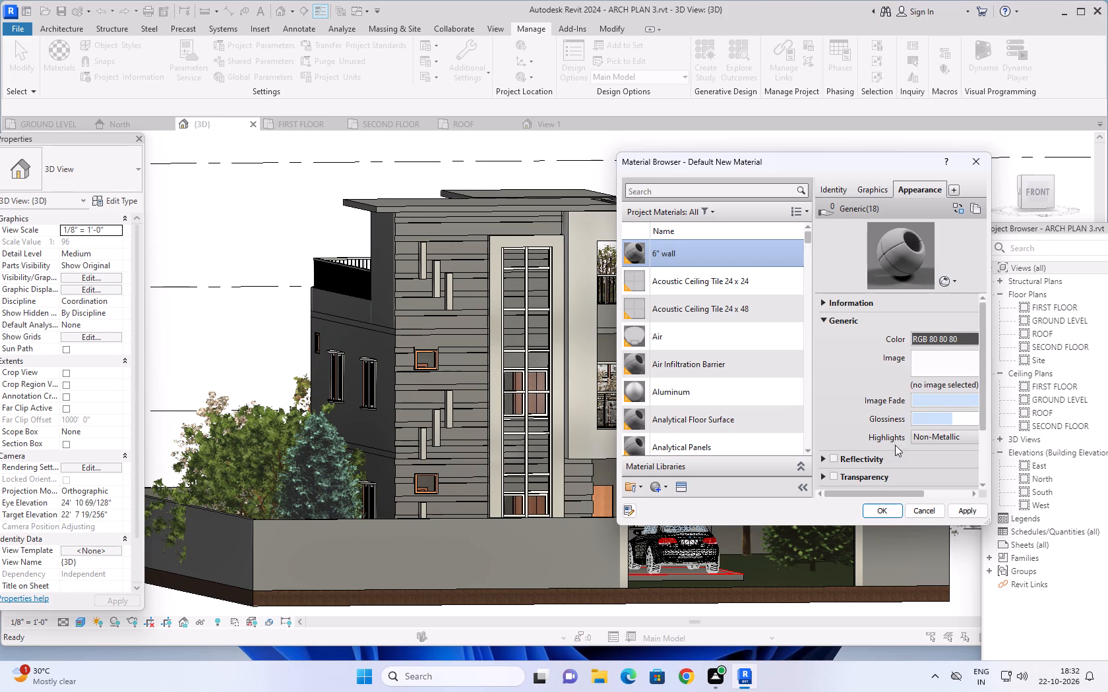
{"action": "left_click", "coordinate": [946, 339]}
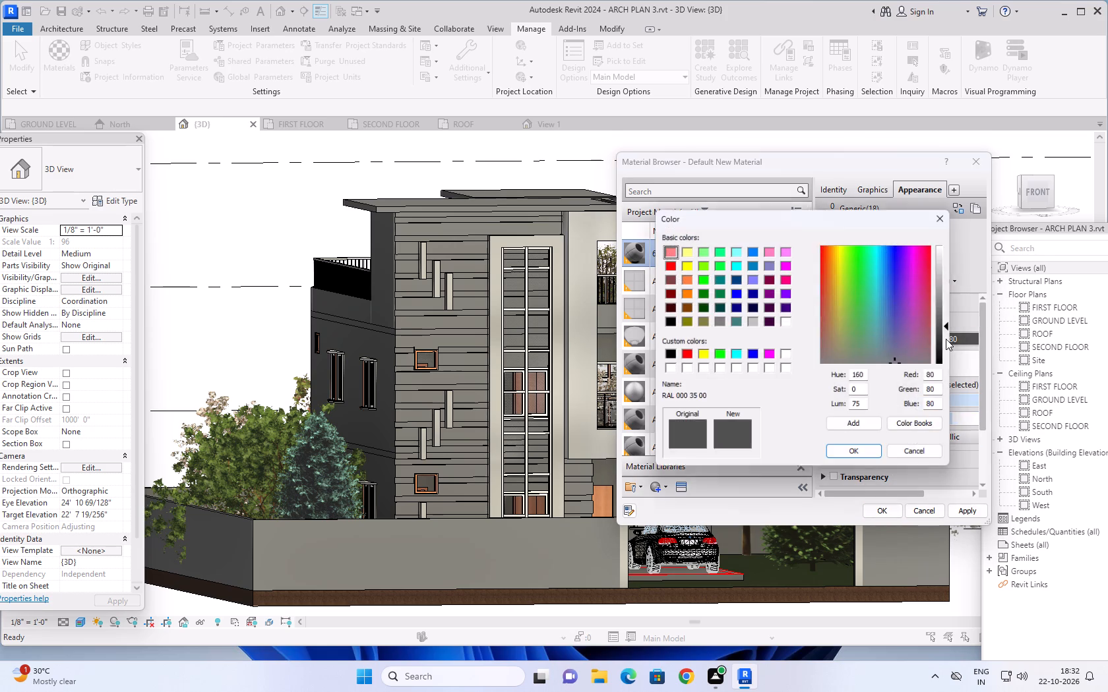
{"action": "left_click_drag", "start_coordinate": [945, 378], "coordinate": [925, 382]}
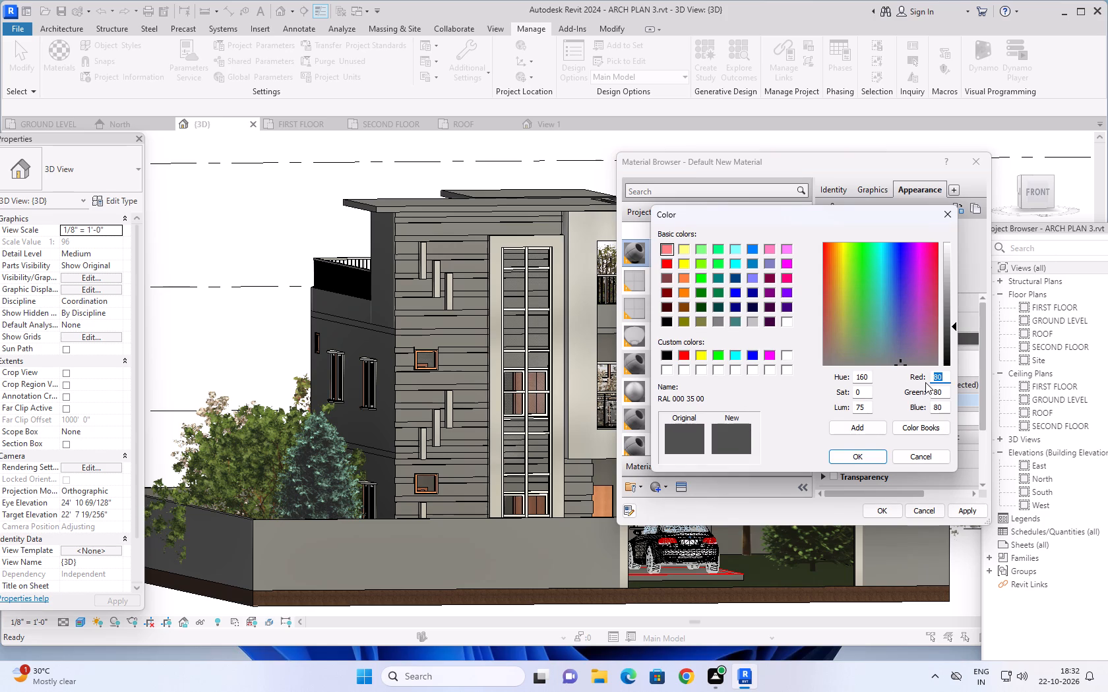
{"action": "type", "text": "177"}
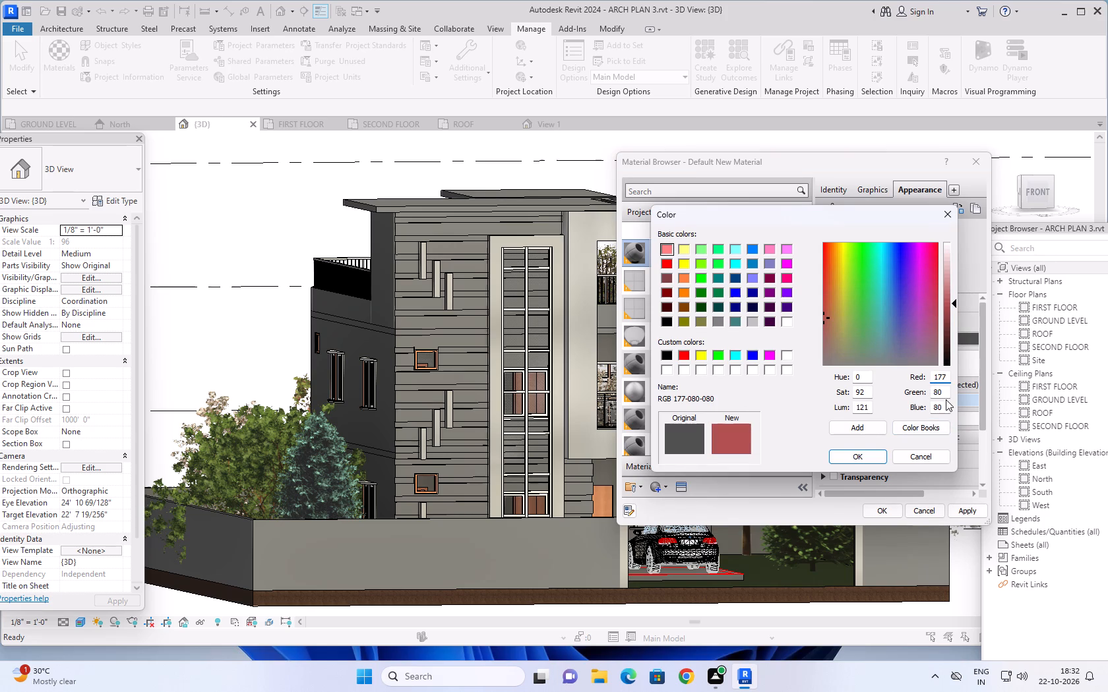
{"action": "left_click_drag", "start_coordinate": [946, 391], "coordinate": [933, 396]}
{"action": "type", "text": "162"}
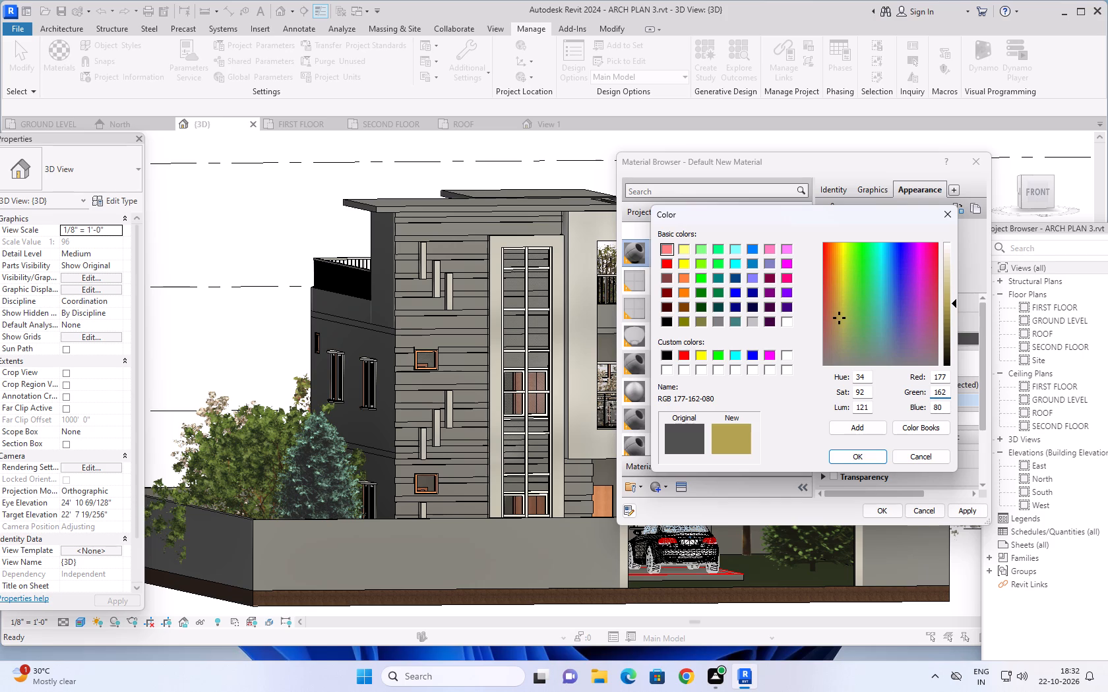
{"action": "left_click_drag", "start_coordinate": [944, 410], "coordinate": [931, 416]}
{"action": "key", "text": "2"}
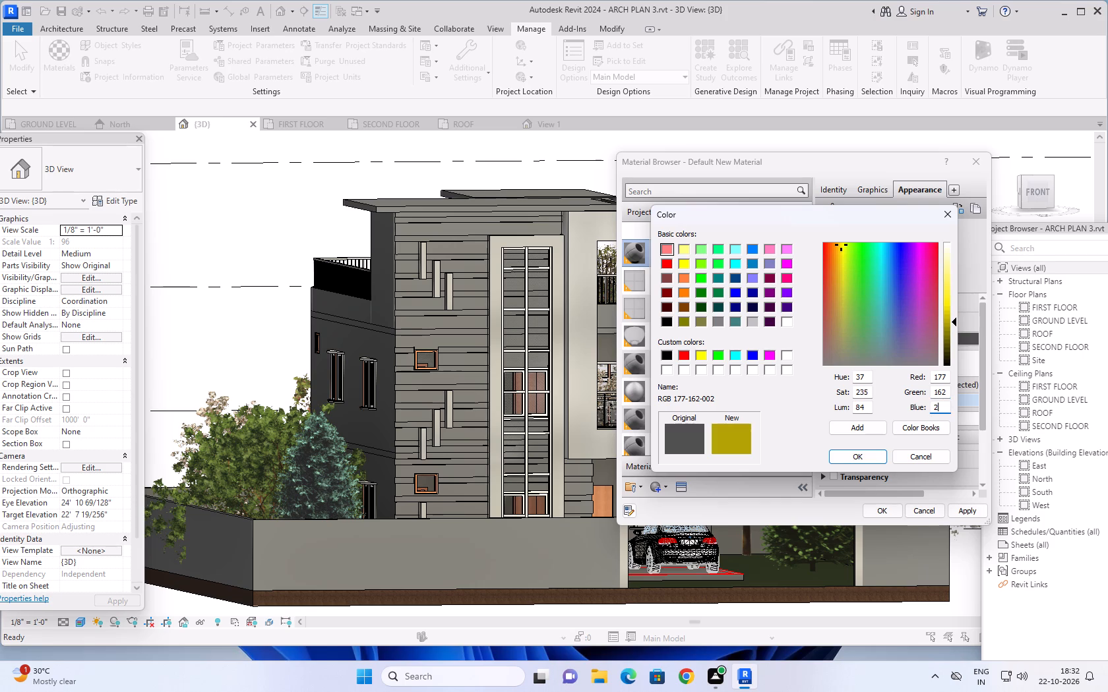
{"action": "key", "text": "BackSpace"}
{"action": "type", "text": "144"}
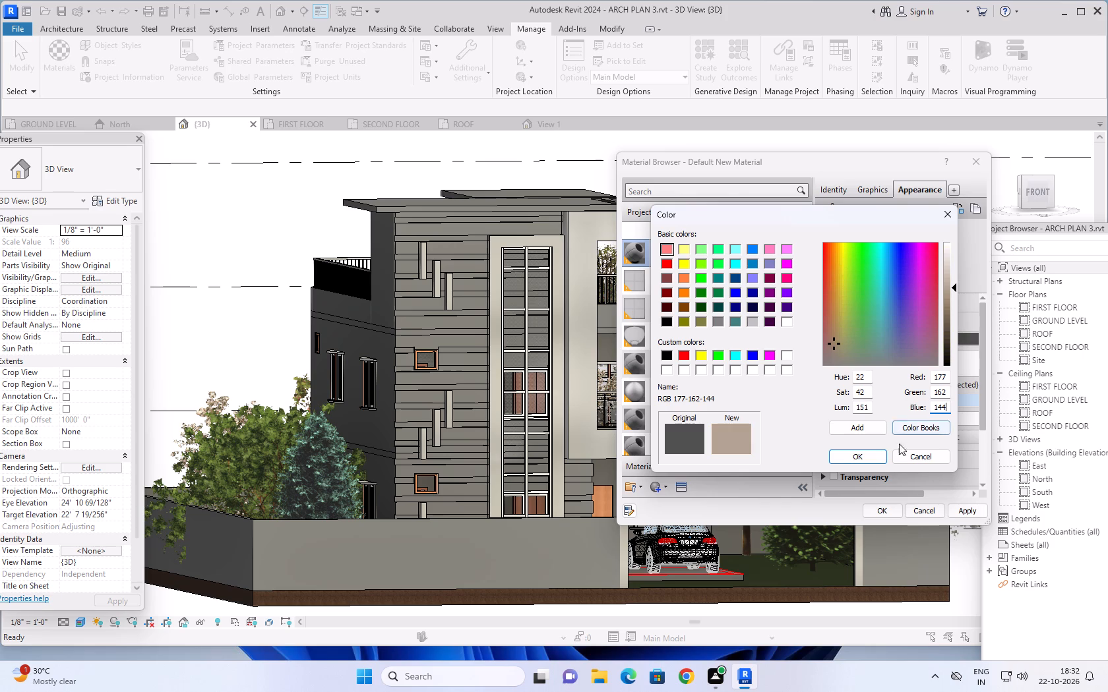
{"action": "left_click", "coordinate": [882, 456]}
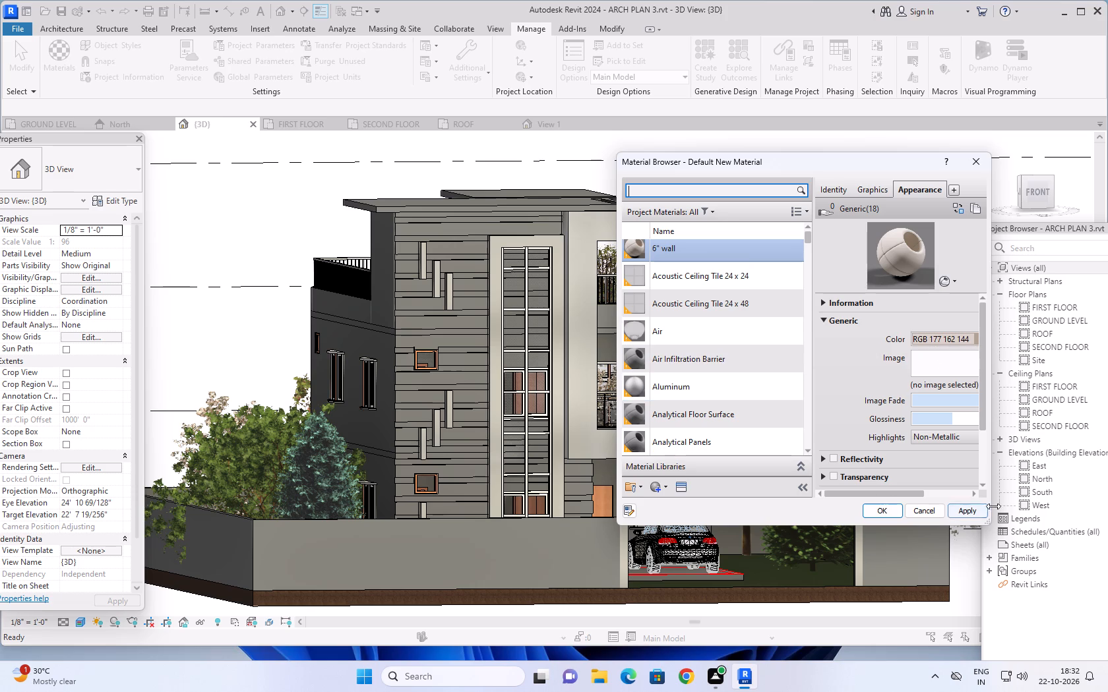
{"action": "left_click", "coordinate": [967, 512]}
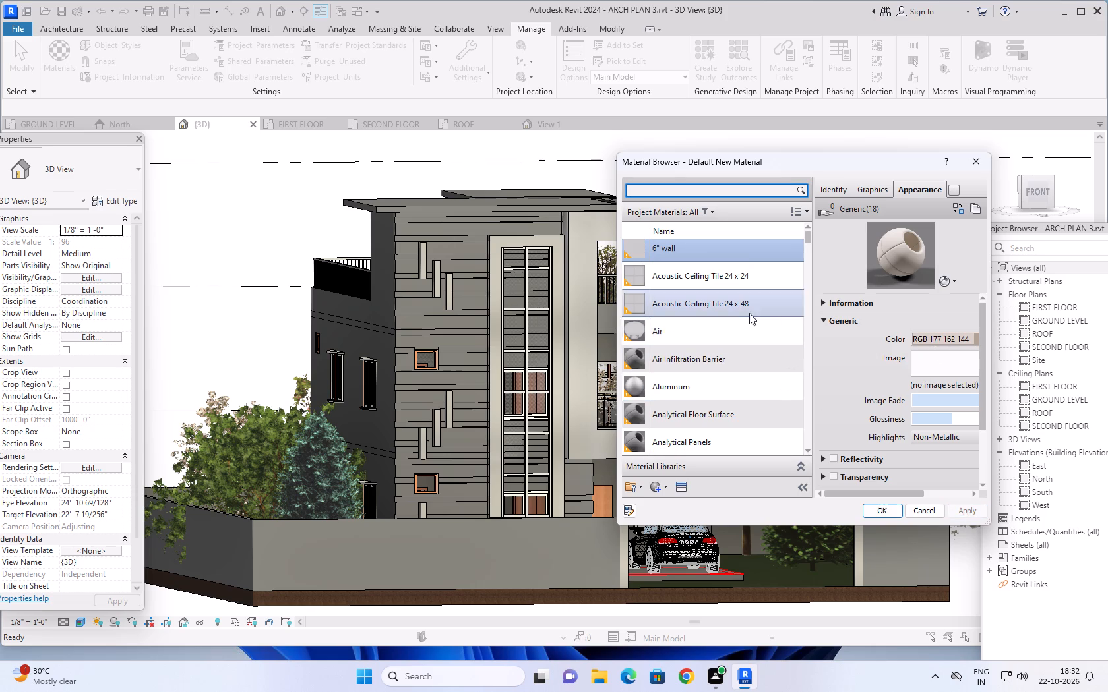
Create a new material named wood and make its shading use the render appearance.
{"action": "scroll", "coordinate": [732, 328], "scroll_direction": "up", "scroll_amount": 2}
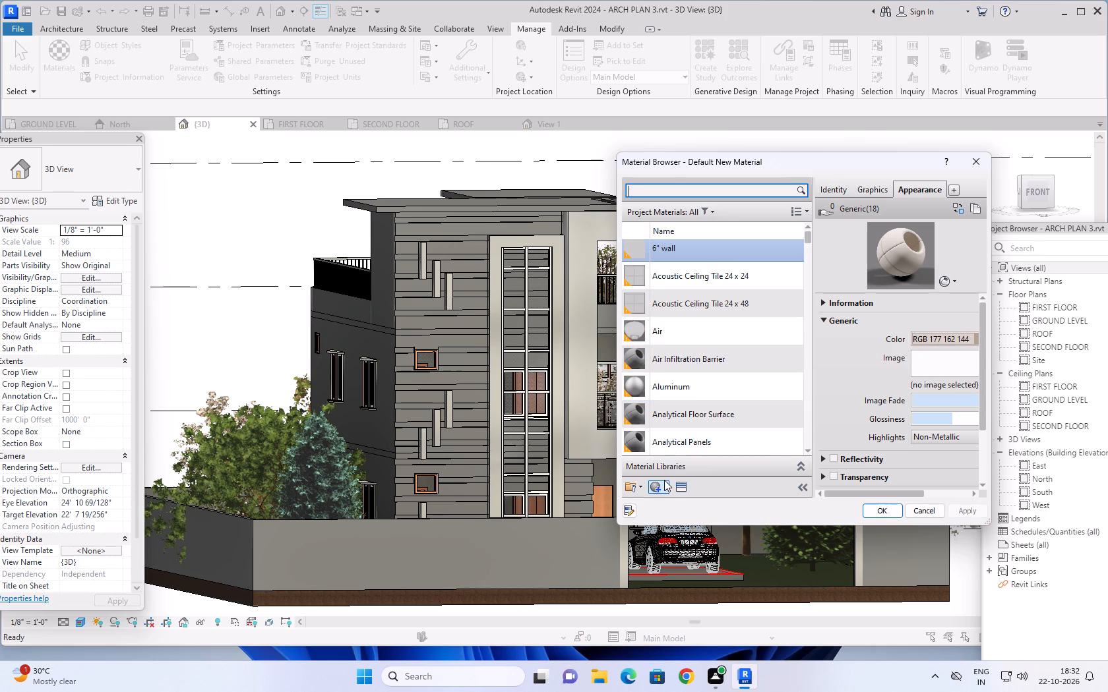
{"action": "right_click", "coordinate": [663, 485]}
{"action": "left_click", "coordinate": [680, 502]}
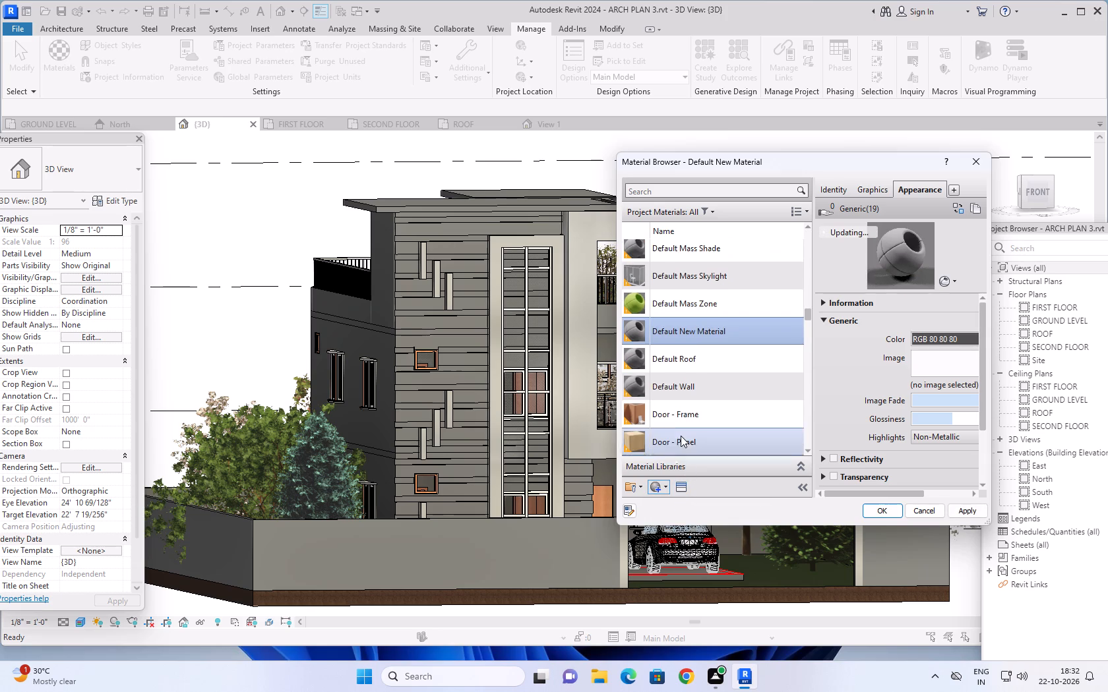
{"action": "right_click", "coordinate": [729, 334]}
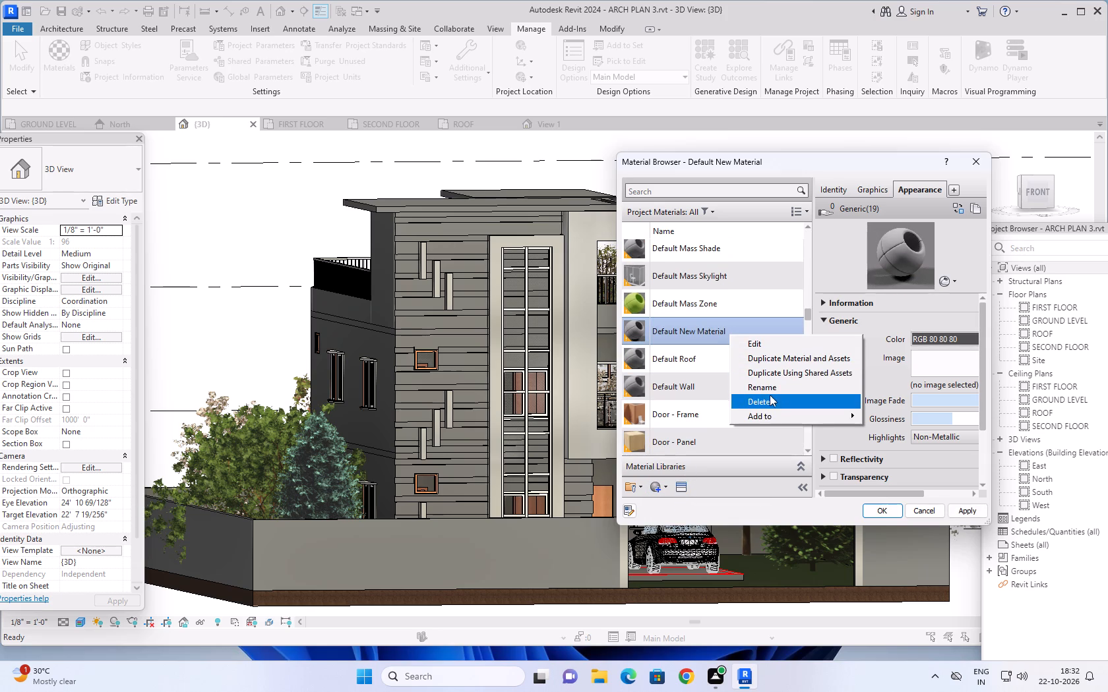
{"action": "left_click", "coordinate": [782, 389]}
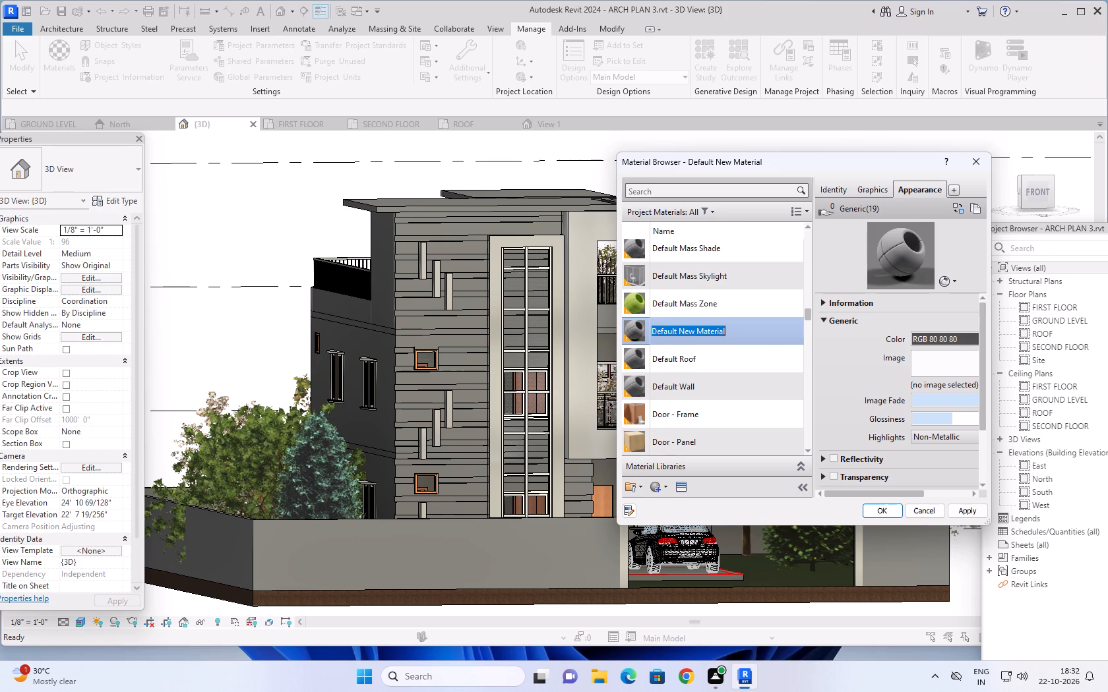
{"action": "key", "text": "BackSpace"}
{"action": "key", "text": "w"}
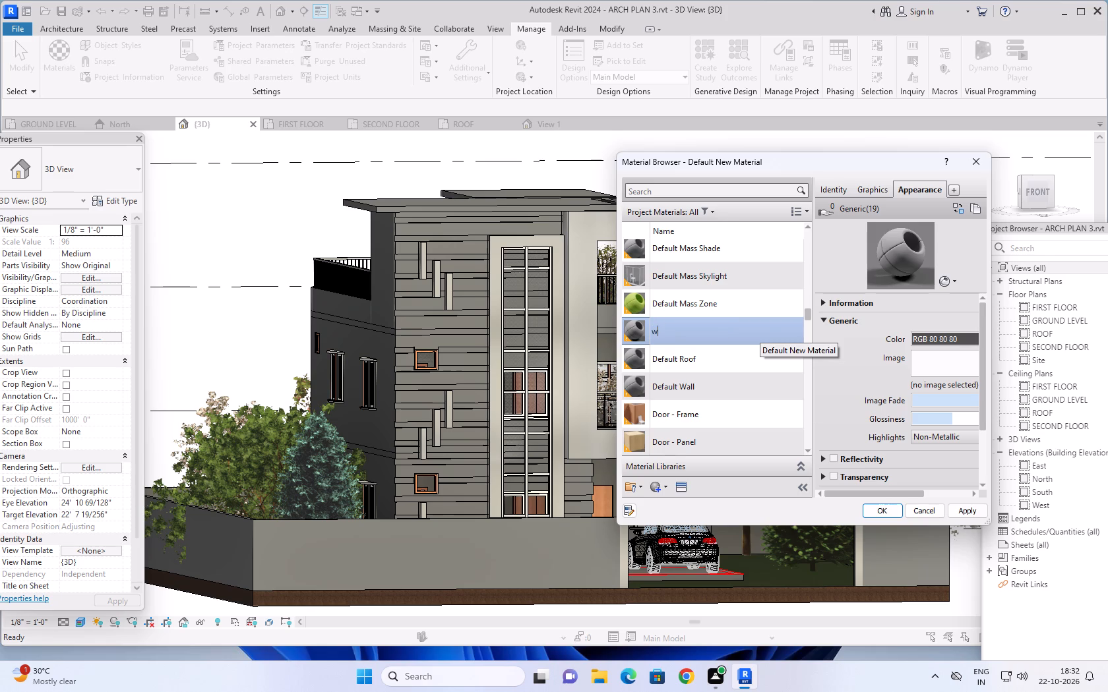
{"action": "type", "text": "ood"}
{"action": "left_click", "coordinate": [873, 187]}
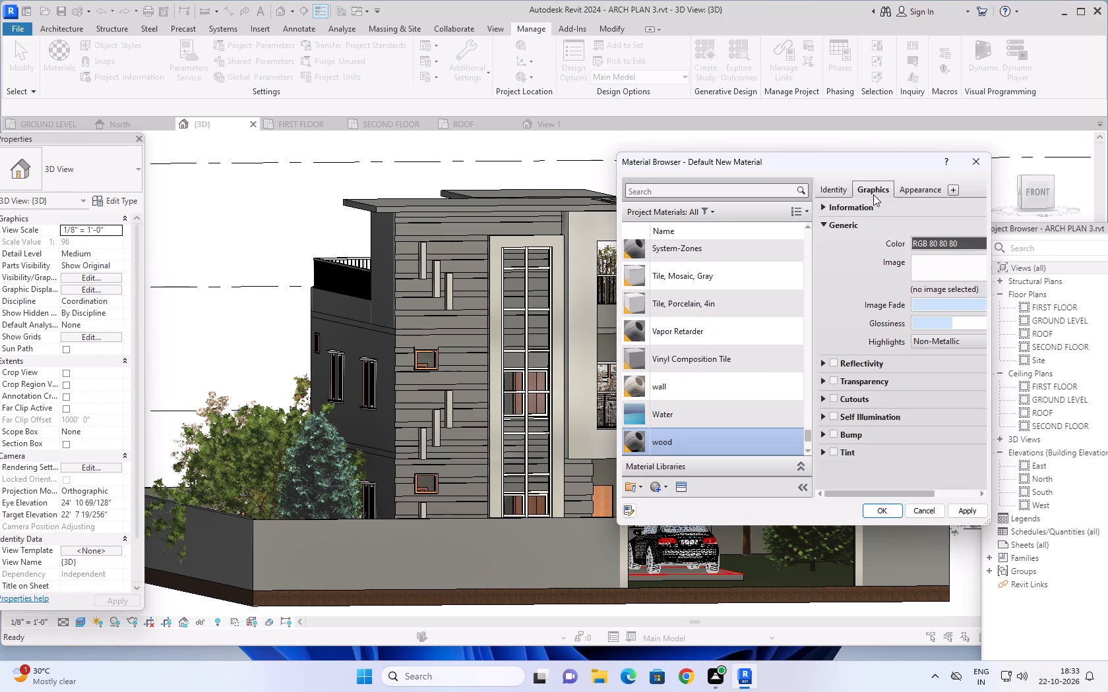
{"action": "left_click", "coordinate": [913, 223]}
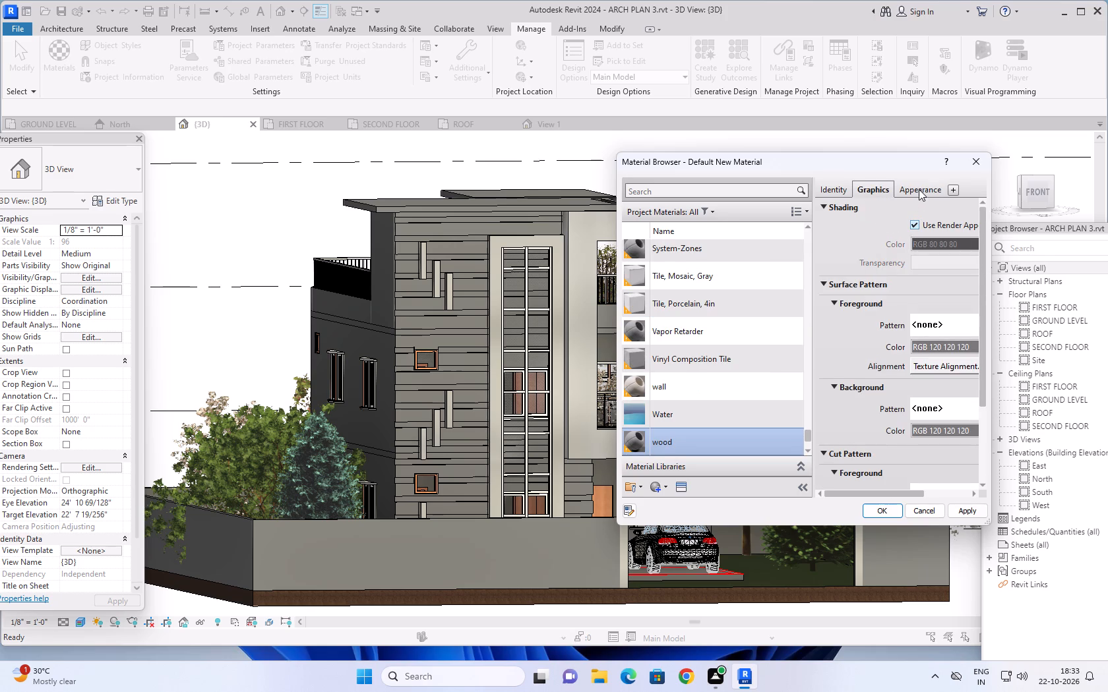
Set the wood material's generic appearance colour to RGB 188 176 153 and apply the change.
{"action": "left_click", "coordinate": [919, 189]}
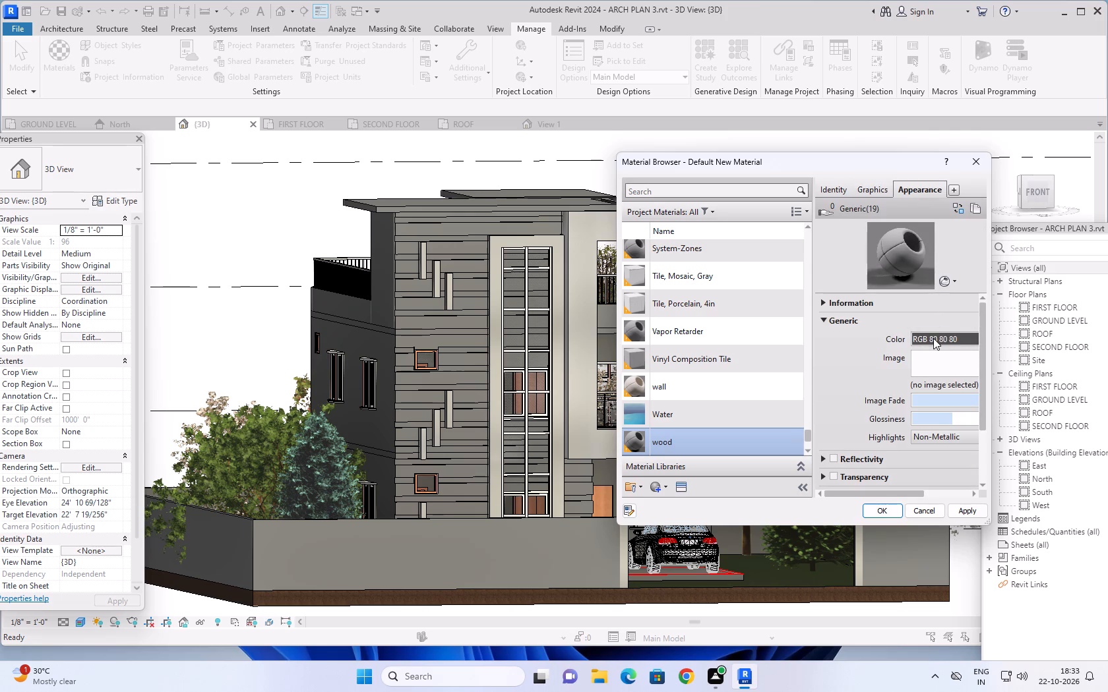
{"action": "left_click", "coordinate": [933, 338]}
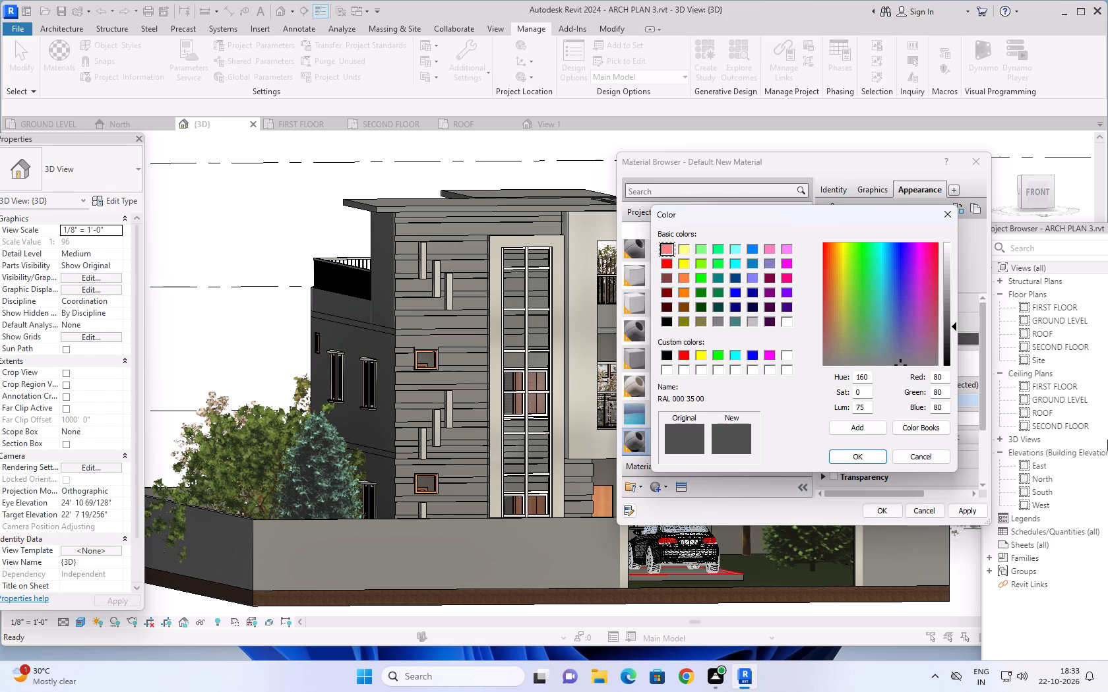
{"action": "left_click_drag", "start_coordinate": [944, 376], "coordinate": [927, 380]}
{"action": "type", "text": "188"}
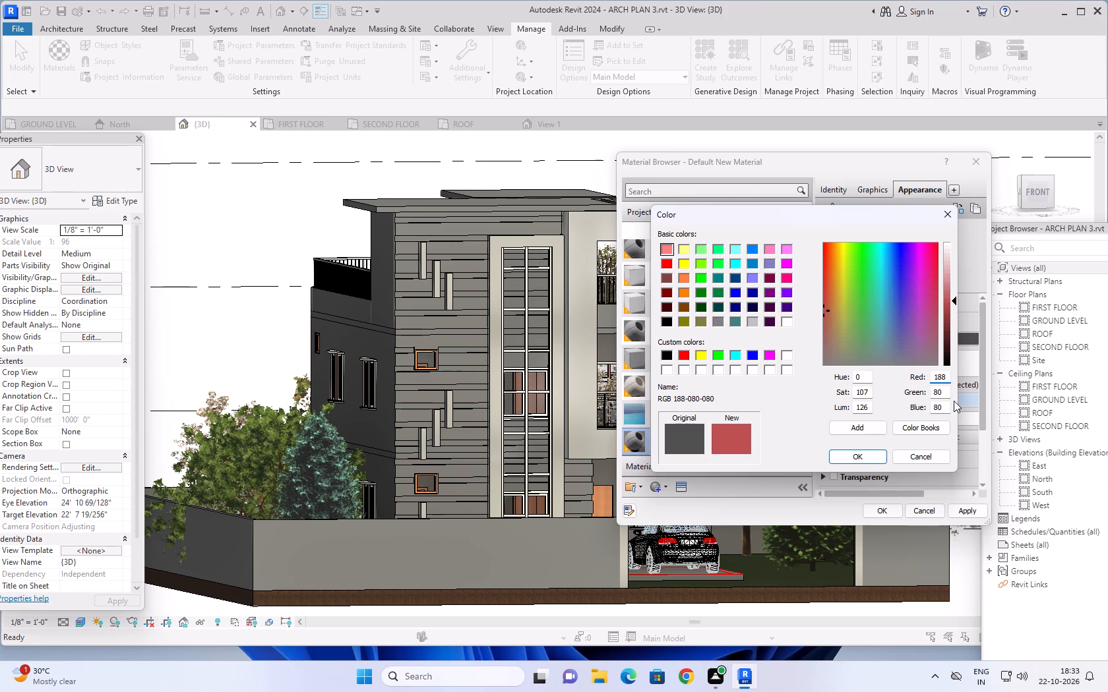
{"action": "left_click_drag", "start_coordinate": [946, 391], "coordinate": [929, 397]}
{"action": "type", "text": "176"}
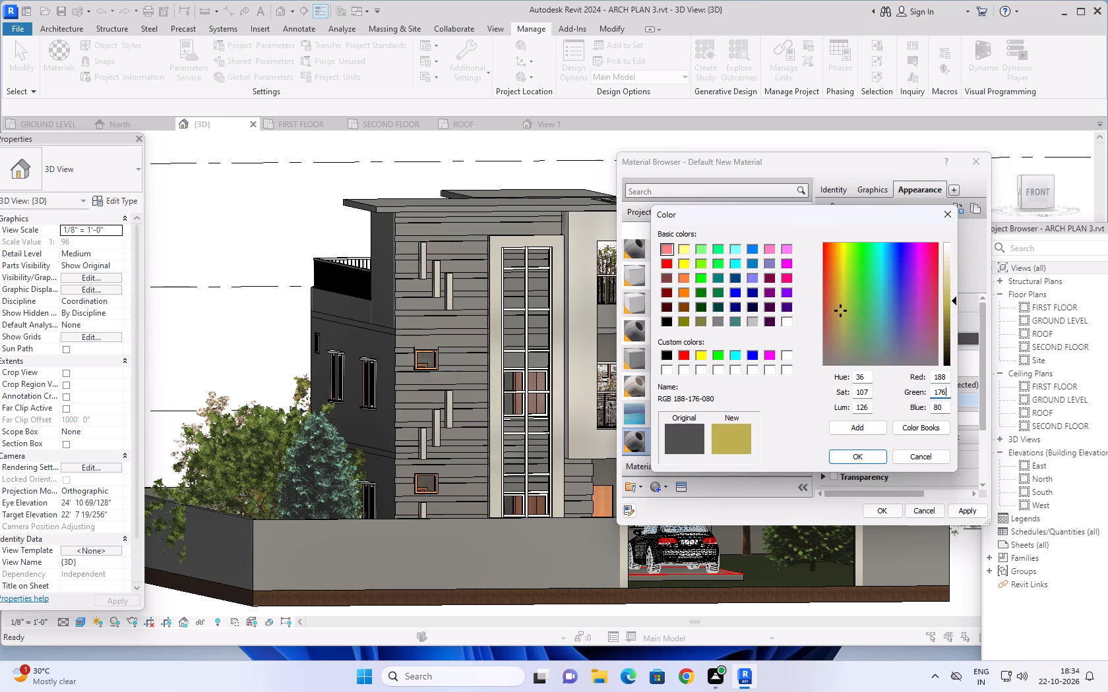
{"action": "left_click_drag", "start_coordinate": [949, 406], "coordinate": [927, 415]}
{"action": "left_click_drag", "start_coordinate": [927, 415], "coordinate": [926, 415]}
{"action": "type", "text": "153"}
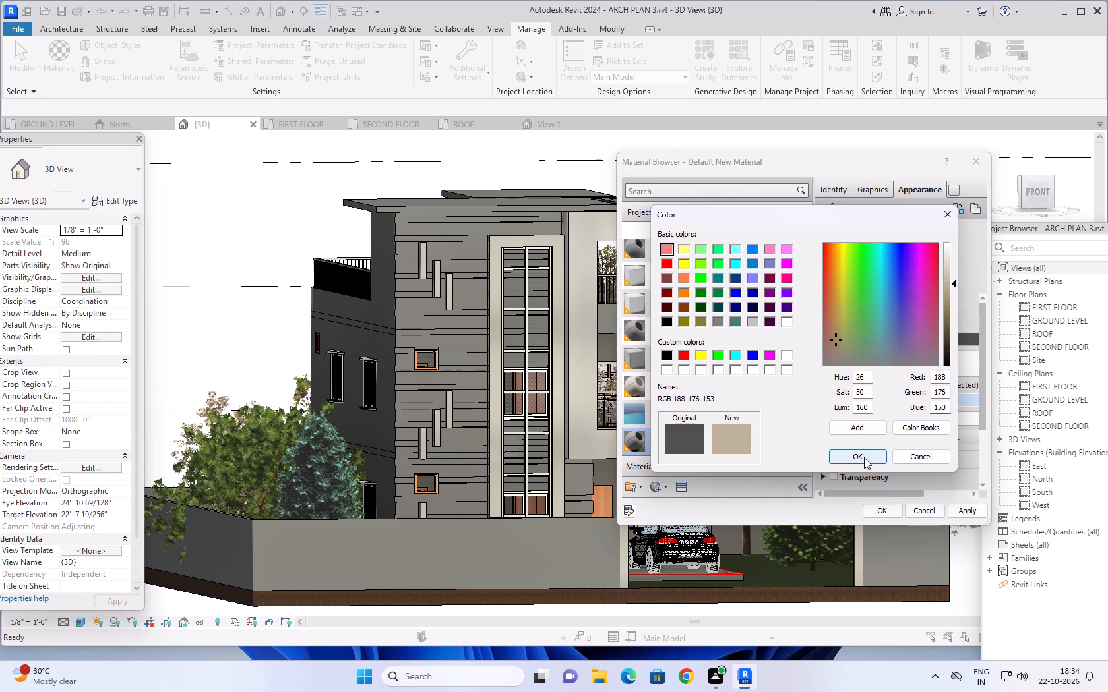
{"action": "left_click", "coordinate": [865, 458]}
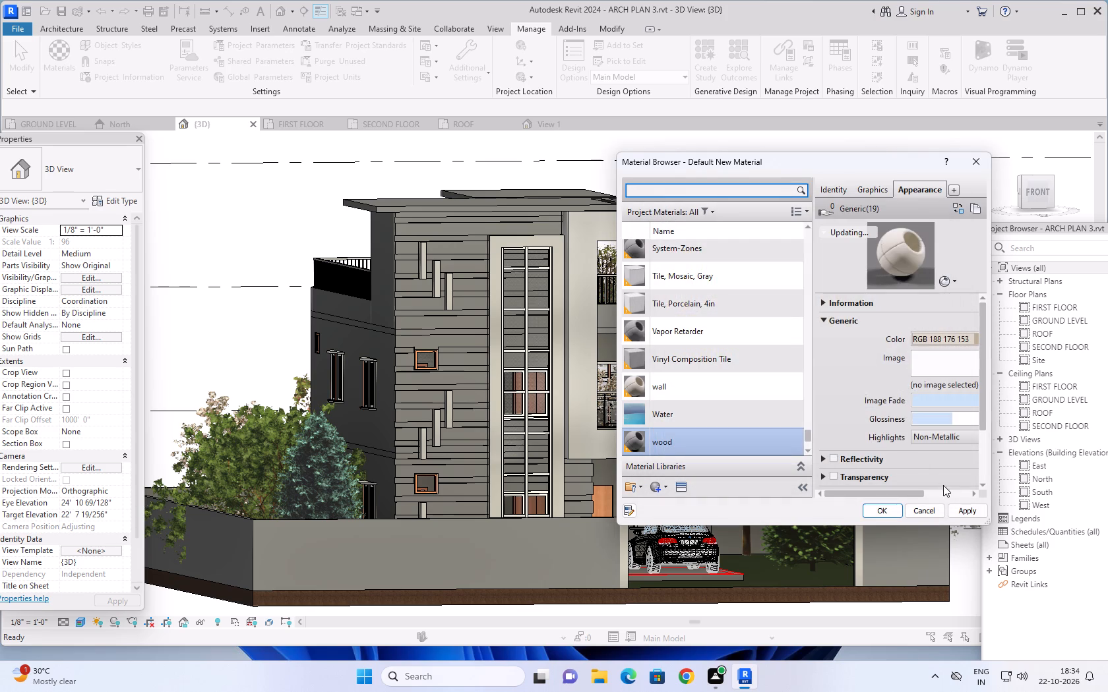
{"action": "left_click", "coordinate": [974, 511]}
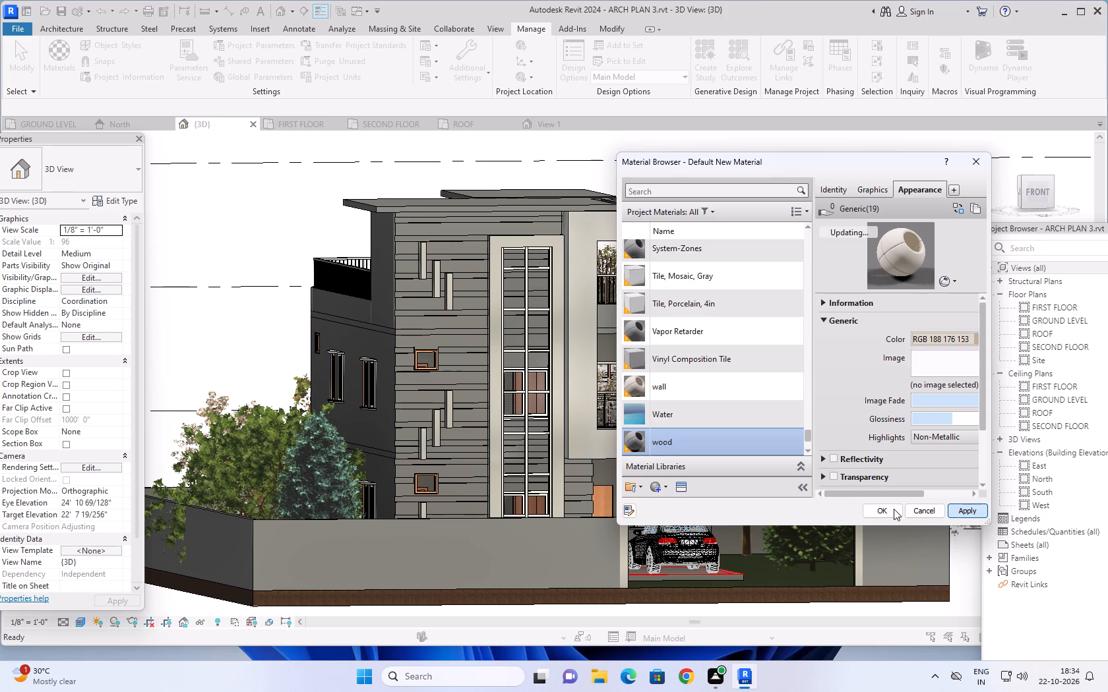
Create a new material named wall 1 and make its shading use the render appearance.
{"action": "right_click", "coordinate": [665, 488]}
{"action": "left_click", "coordinate": [675, 500]}
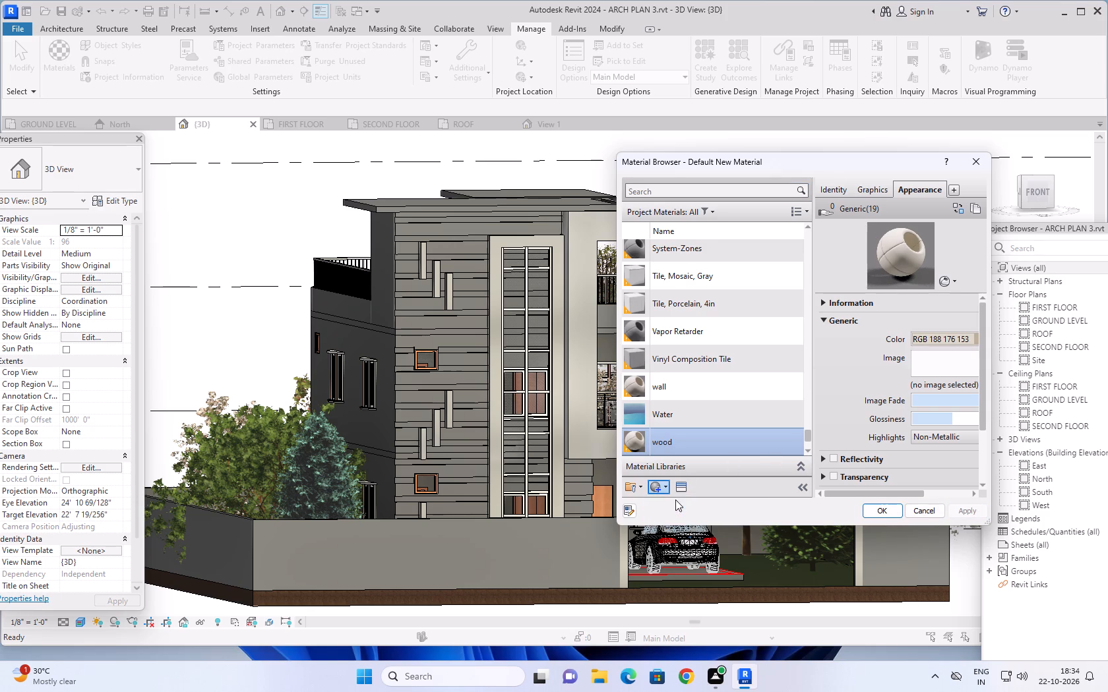
{"action": "right_click", "coordinate": [731, 335]}
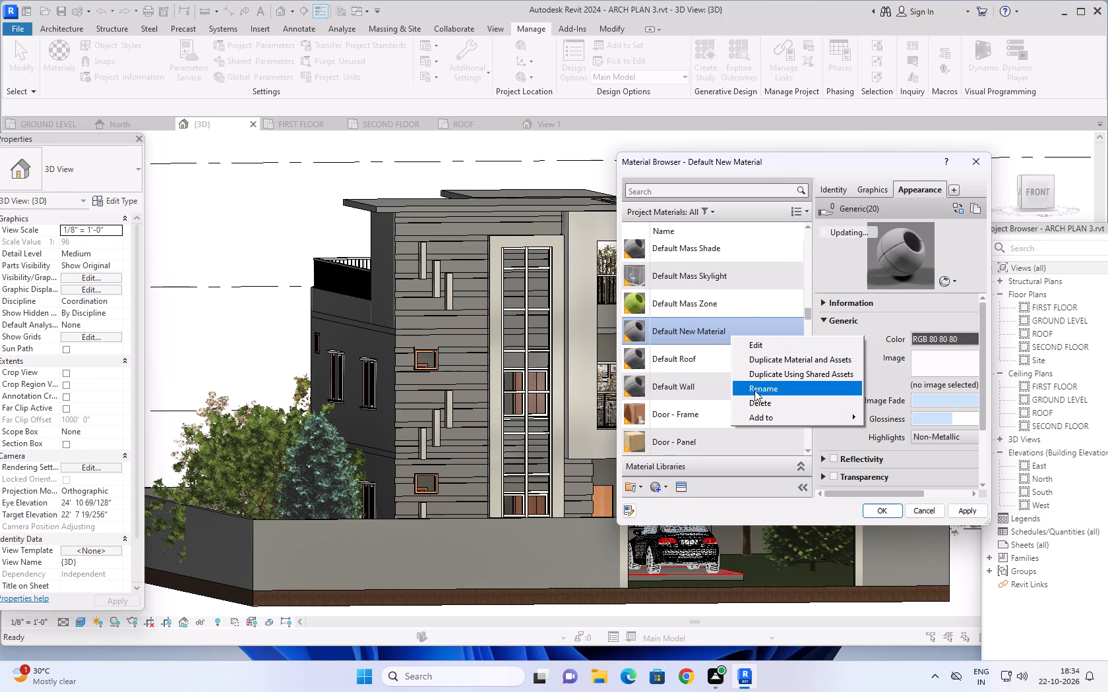
{"action": "left_click", "coordinate": [763, 389]}
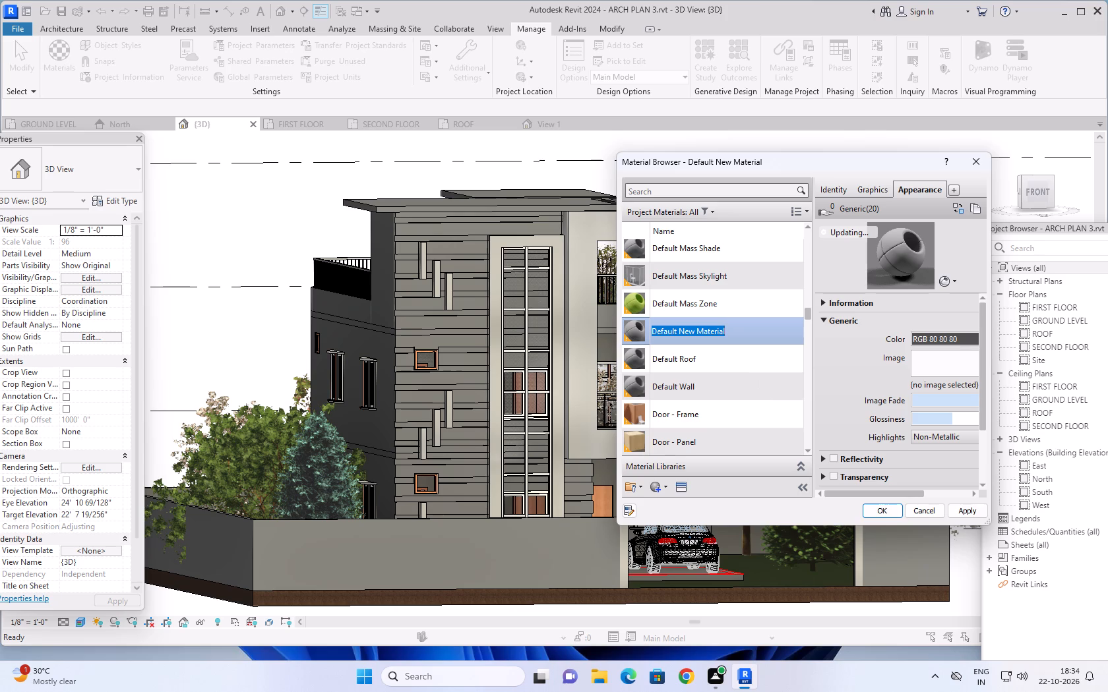
{"action": "key", "text": "BackSpace"}
{"action": "type", "text": "wall"}
{"action": "key", "text": "space"}
{"action": "type", "text": "2"}
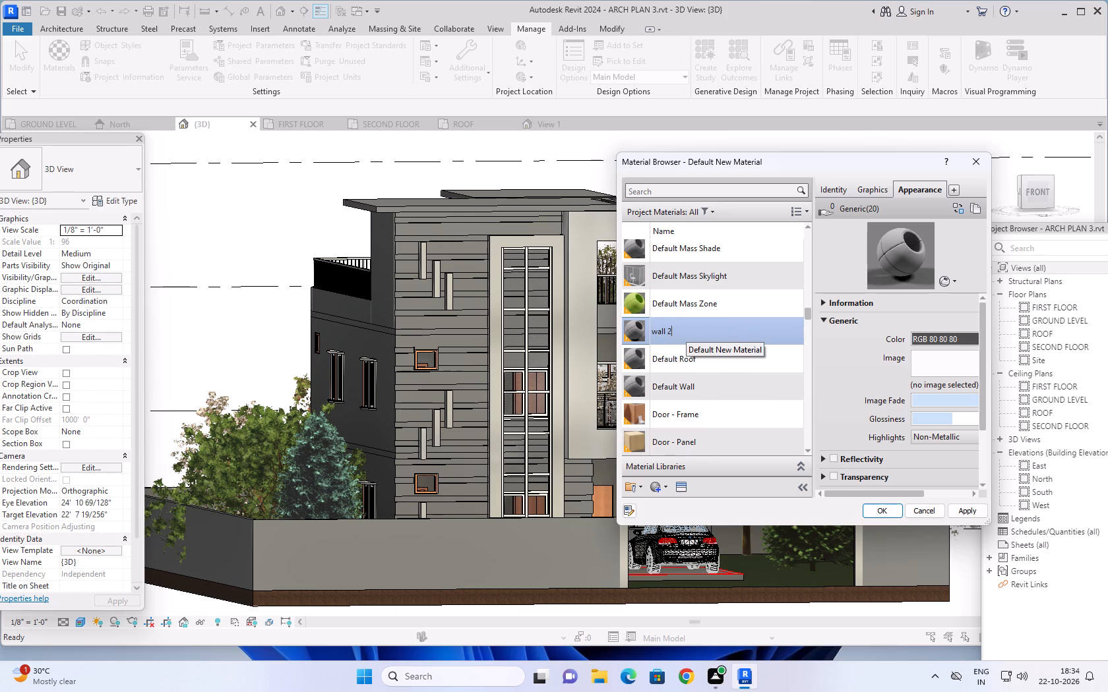
{"action": "key", "text": "BackSpace"}
{"action": "key", "text": "1"}
{"action": "left_click", "coordinate": [877, 188]}
{"action": "left_click", "coordinate": [914, 227]}
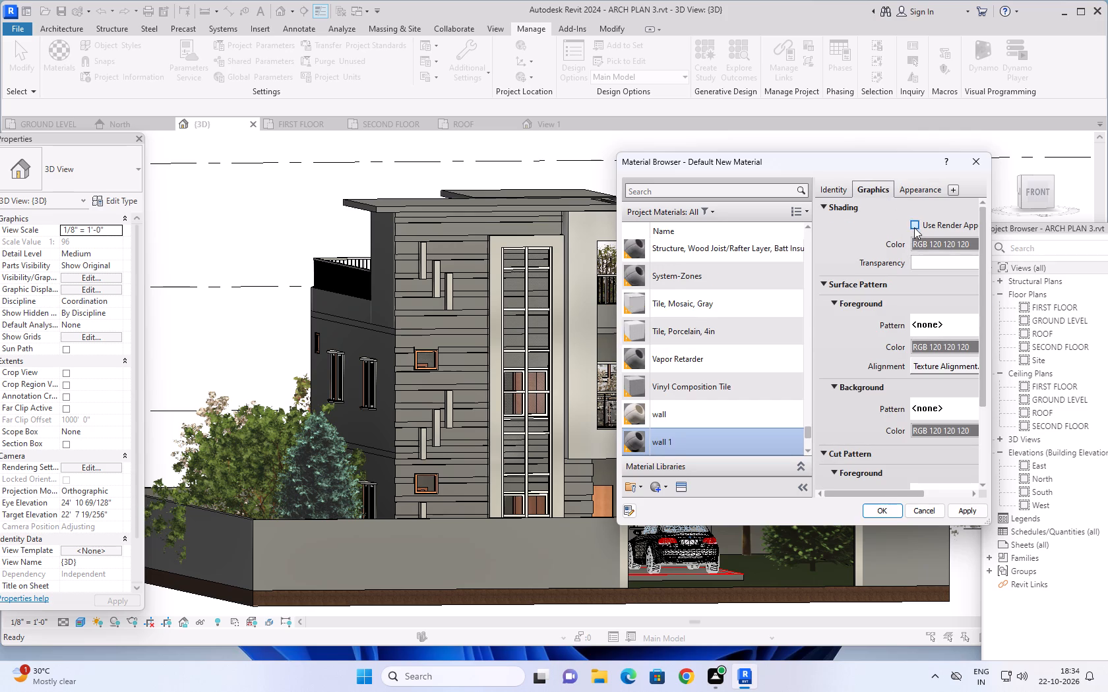
Open the appearance settings of the wall 1 material.
{"action": "left_click", "coordinate": [914, 188]}
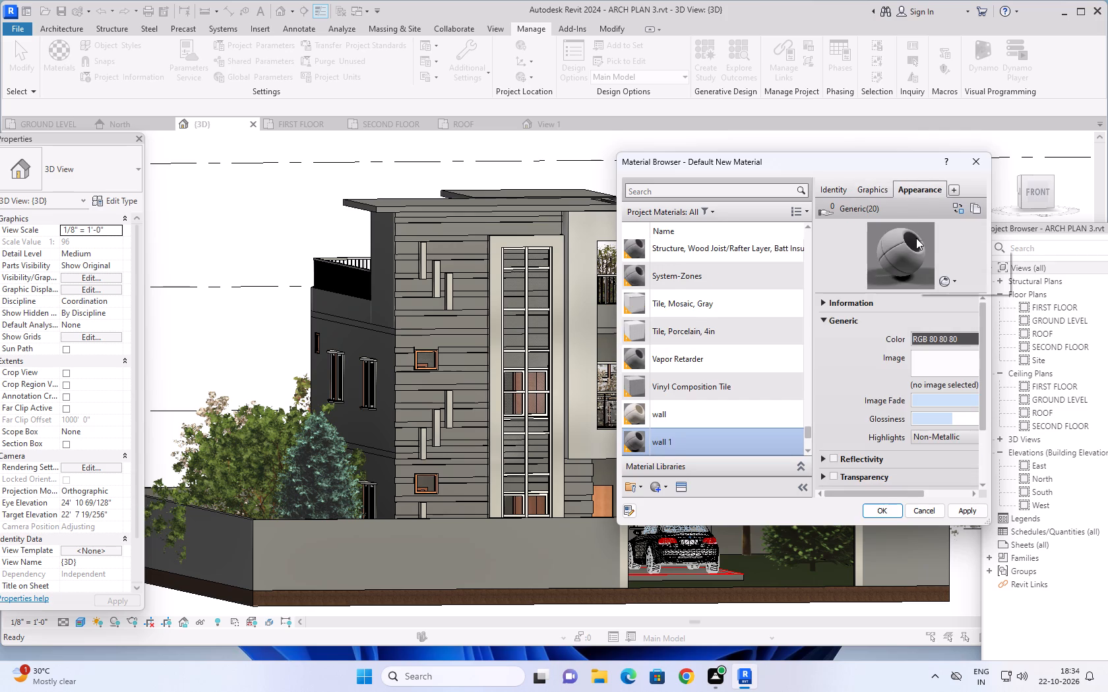
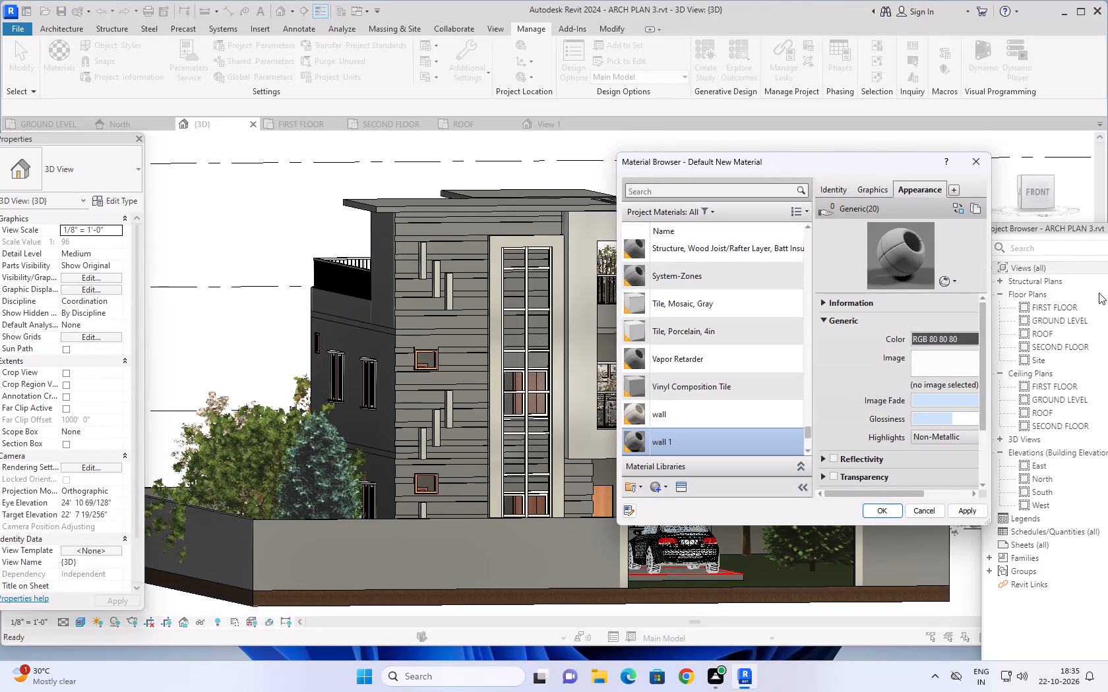
Set the wall 1 material's generic appearance colour to RGB 67 39 34, apply it and close the material browser.
{"action": "left_click", "coordinate": [953, 337]}
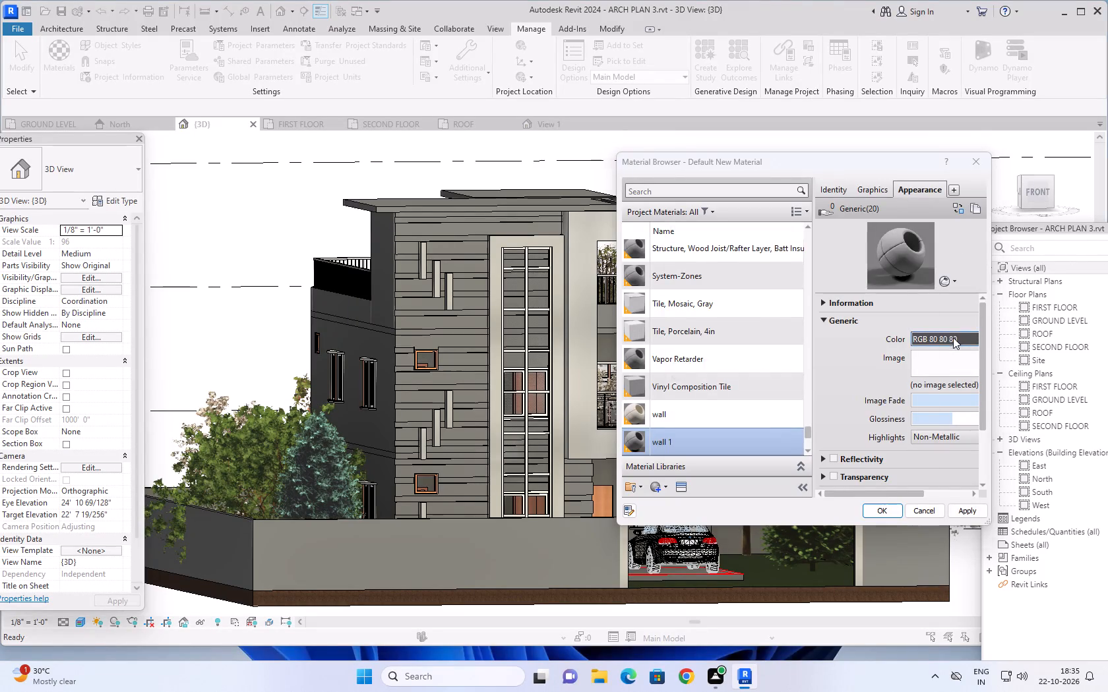
{"action": "left_click_drag", "start_coordinate": [944, 377], "coordinate": [923, 378]}
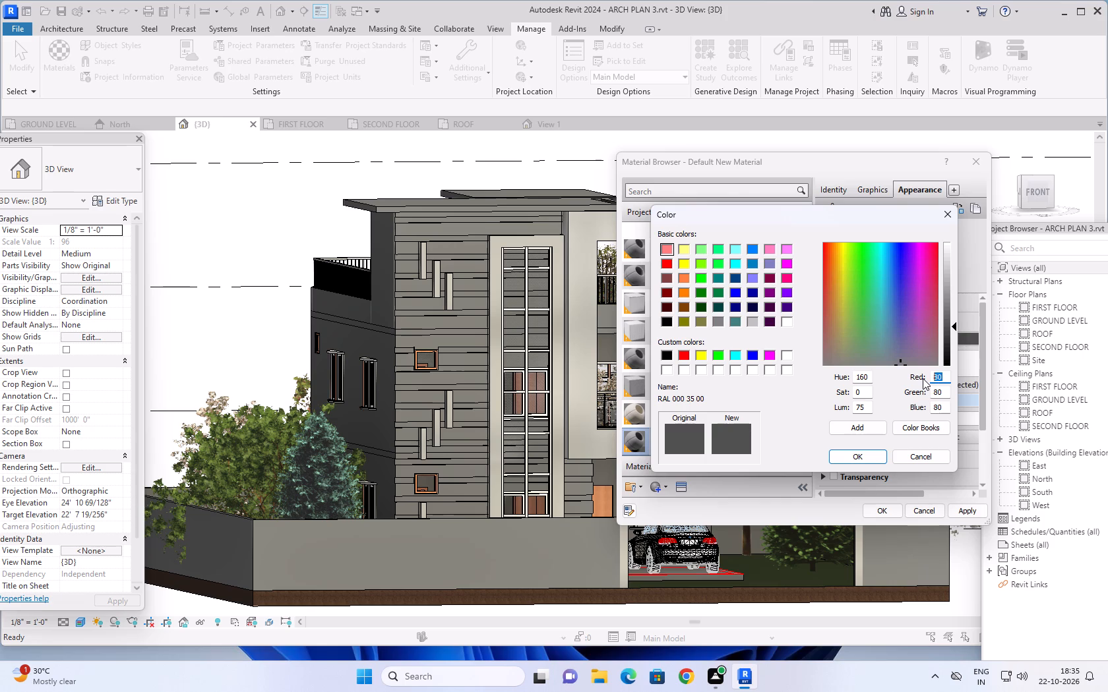
{"action": "type", "text": "67"}
{"action": "left_click_drag", "start_coordinate": [944, 390], "coordinate": [929, 395]}
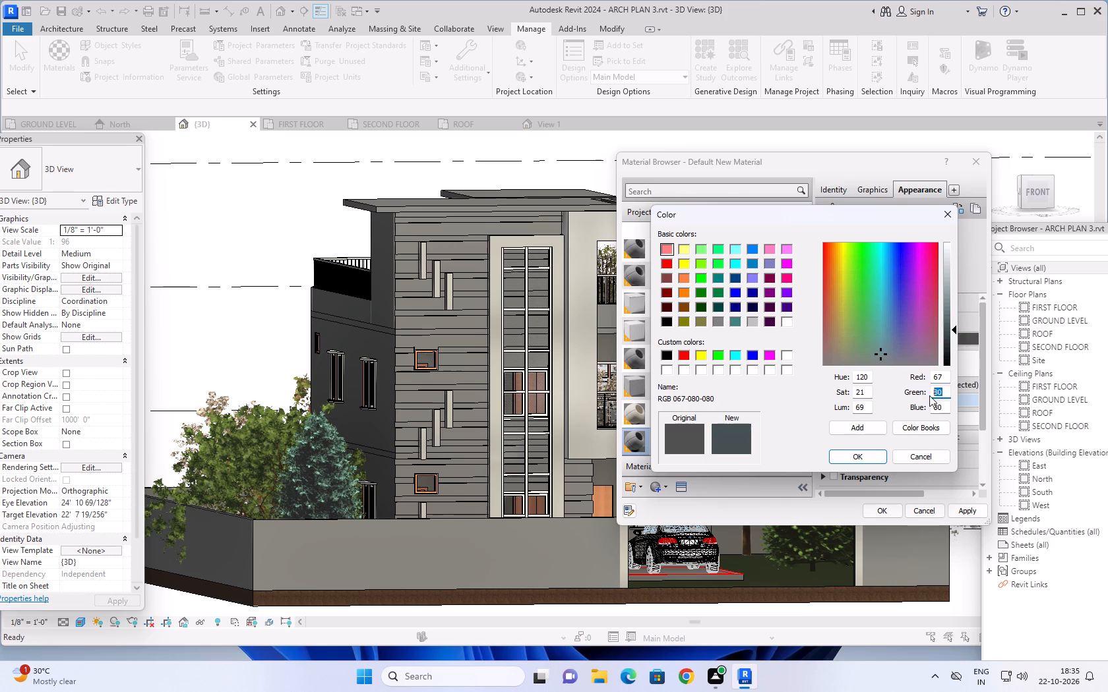
{"action": "type", "text": "39"}
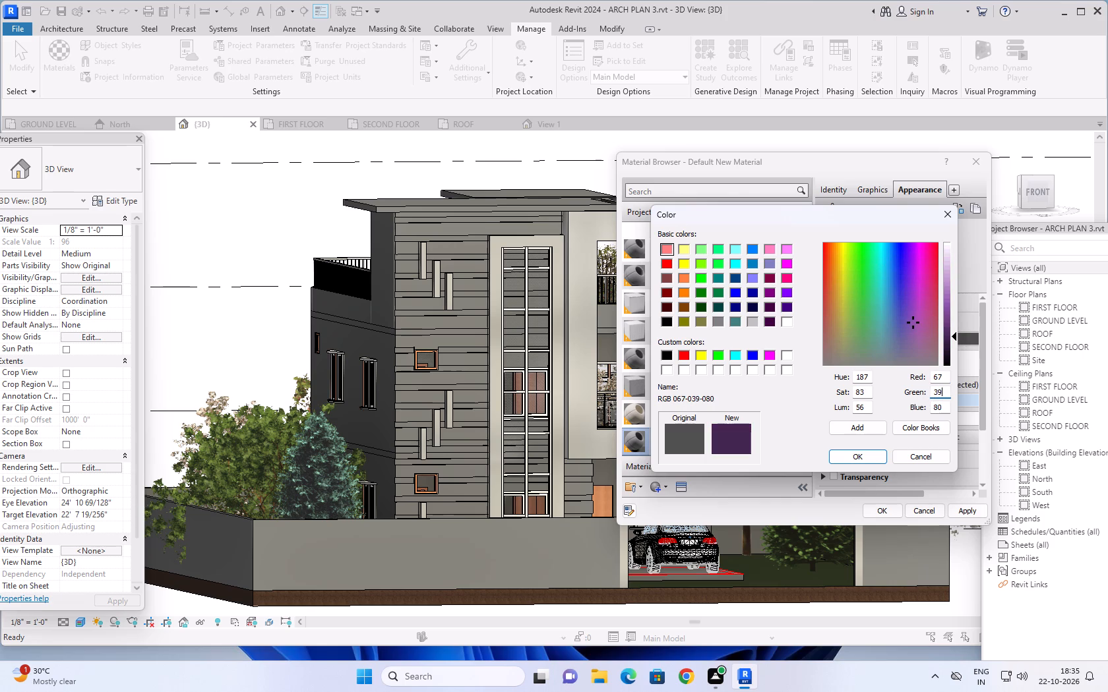
{"action": "left_click_drag", "start_coordinate": [944, 409], "coordinate": [919, 416]}
{"action": "type", "text": "34"}
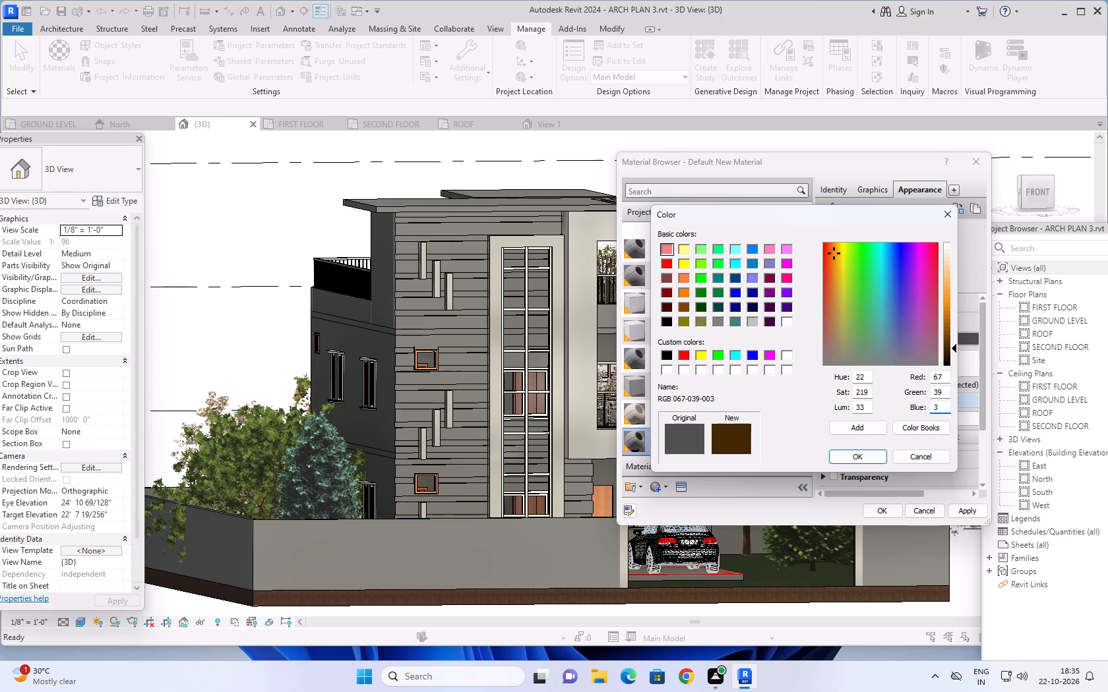
{"action": "left_click", "coordinate": [861, 456]}
{"action": "scroll", "coordinate": [881, 405], "scroll_direction": "down", "scroll_amount": 1}
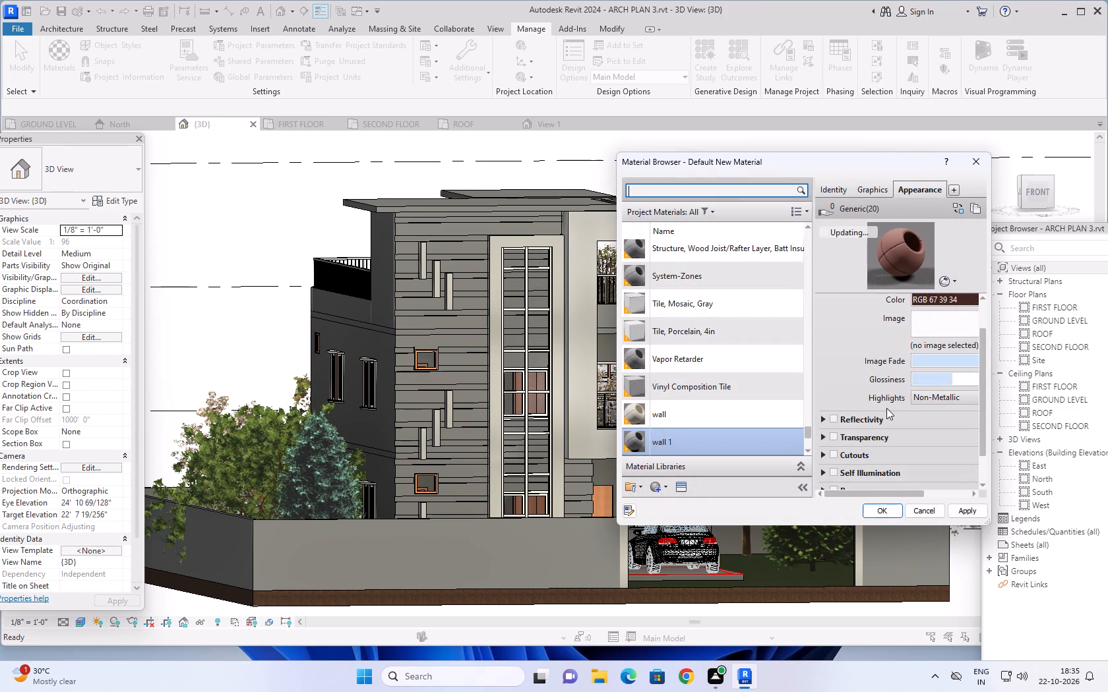
{"action": "scroll", "coordinate": [890, 409], "scroll_direction": "up", "scroll_amount": 7}
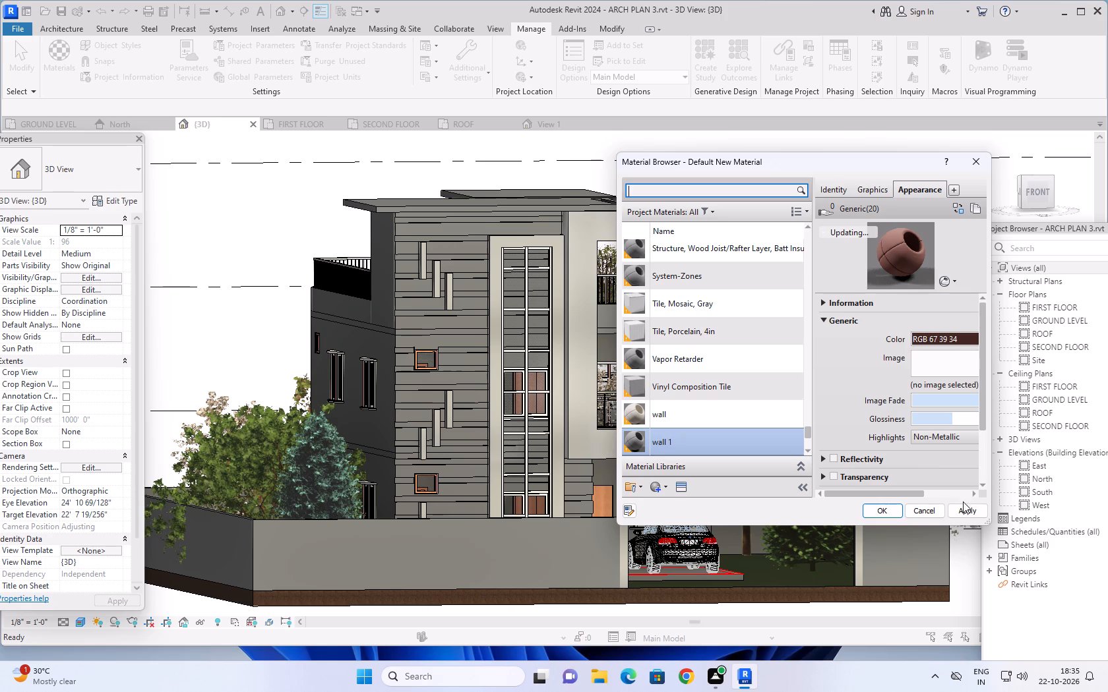
{"action": "left_click", "coordinate": [964, 511]}
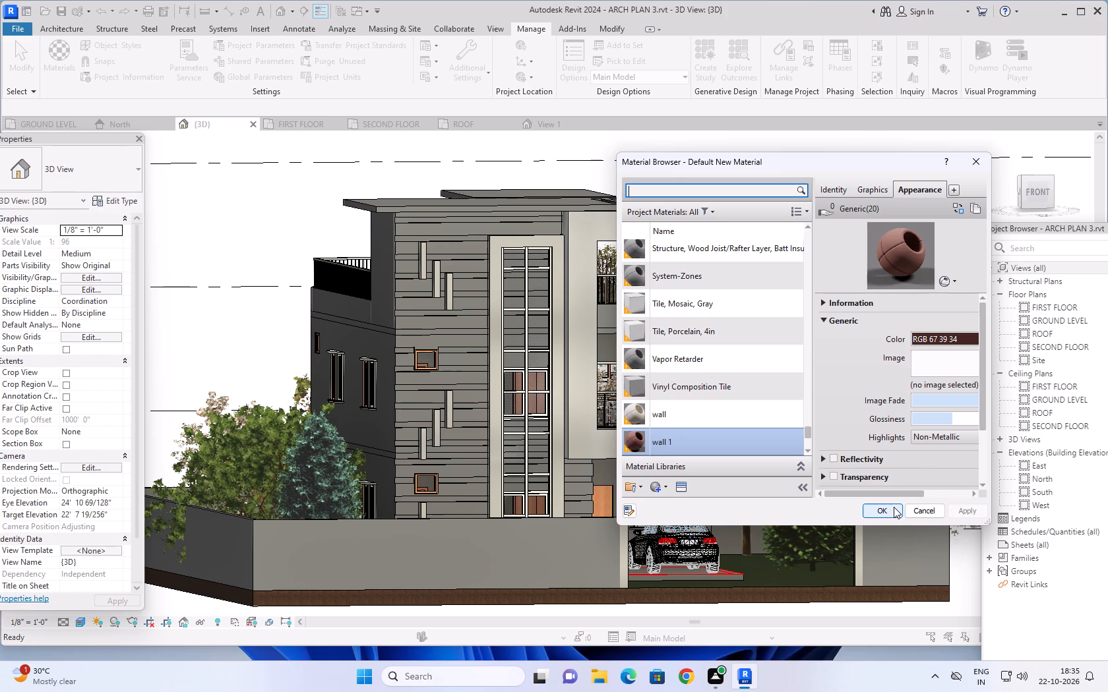
{"action": "left_click", "coordinate": [894, 507]}
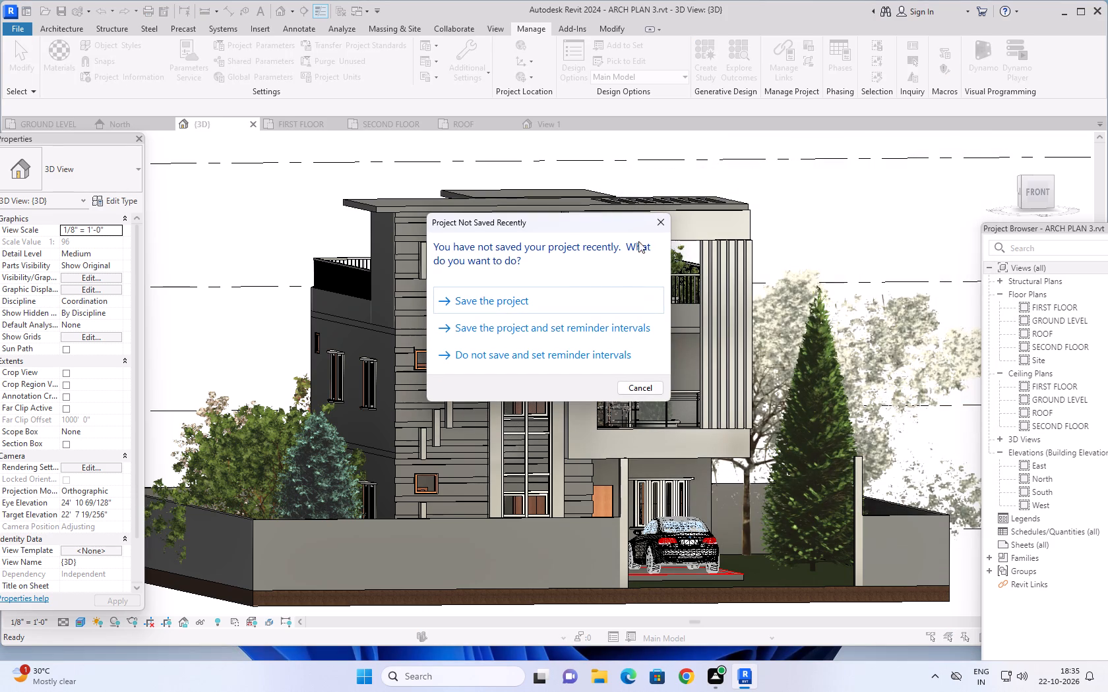
Dismiss the save reminder and save the project.
{"action": "left_click", "coordinate": [655, 218]}
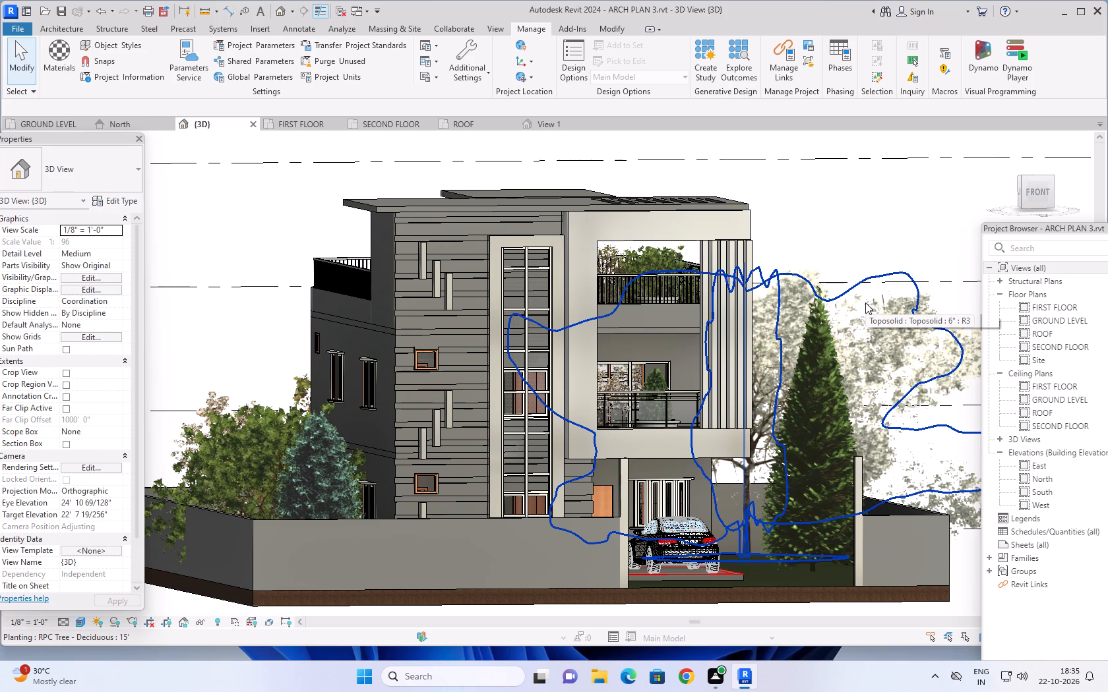
{"action": "key", "text": "ctrl+s"}
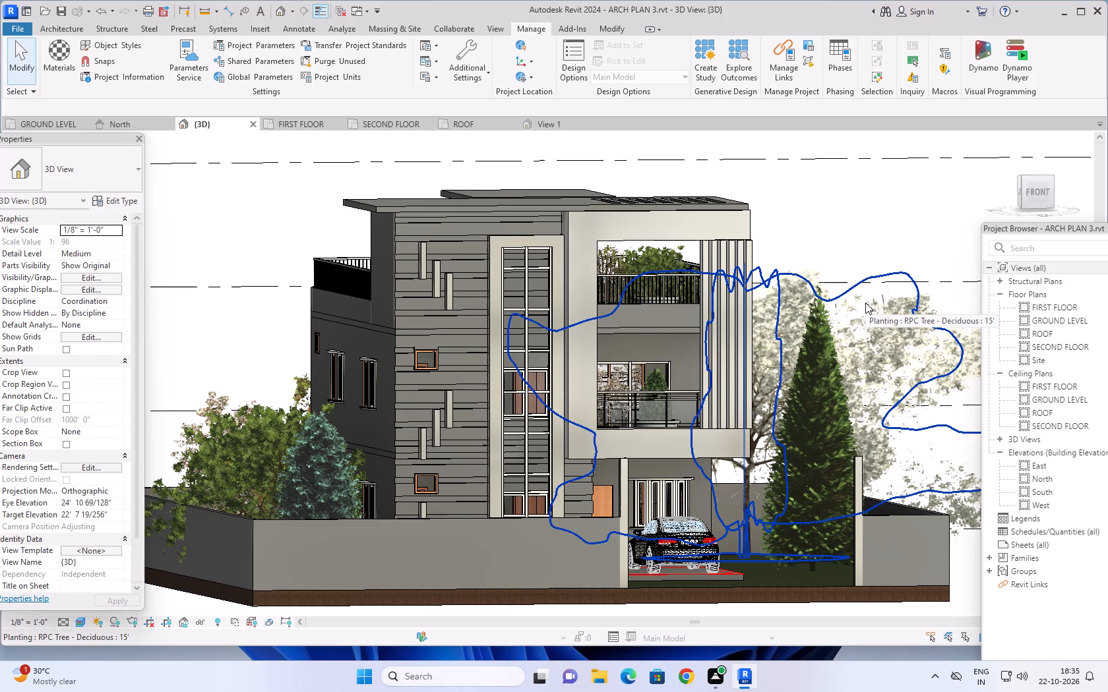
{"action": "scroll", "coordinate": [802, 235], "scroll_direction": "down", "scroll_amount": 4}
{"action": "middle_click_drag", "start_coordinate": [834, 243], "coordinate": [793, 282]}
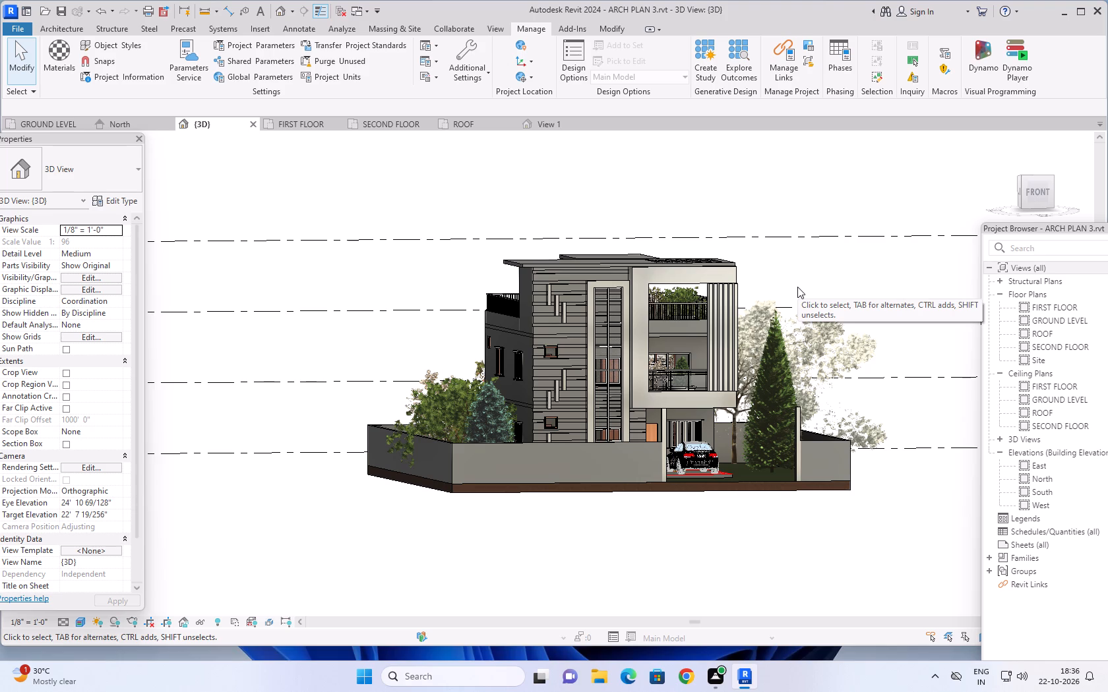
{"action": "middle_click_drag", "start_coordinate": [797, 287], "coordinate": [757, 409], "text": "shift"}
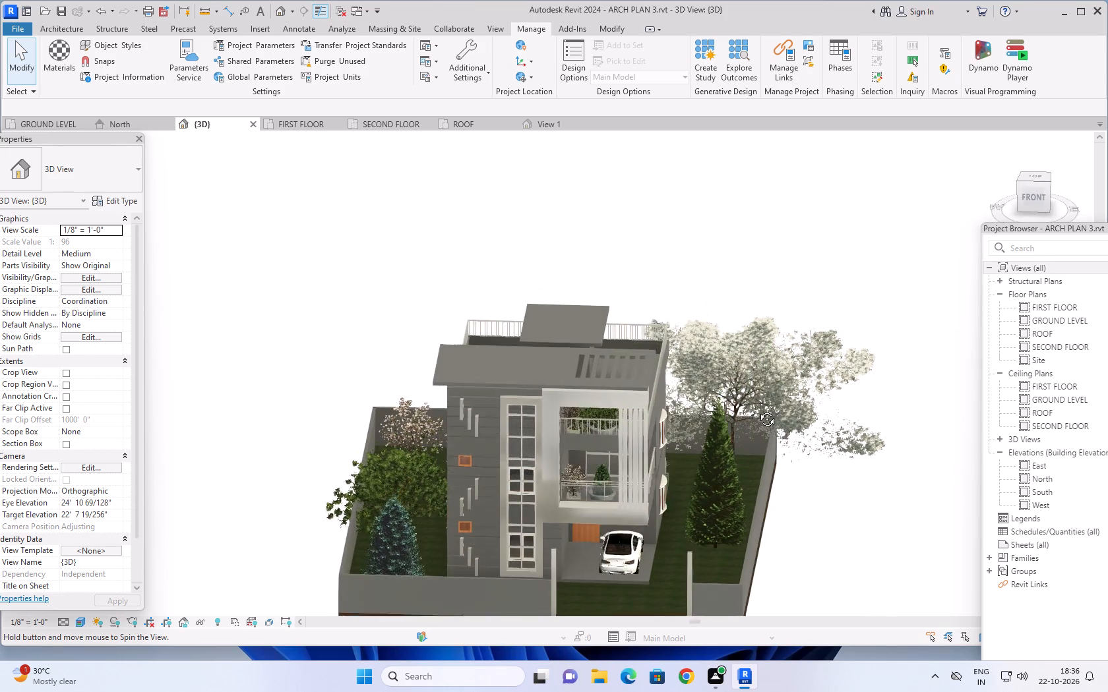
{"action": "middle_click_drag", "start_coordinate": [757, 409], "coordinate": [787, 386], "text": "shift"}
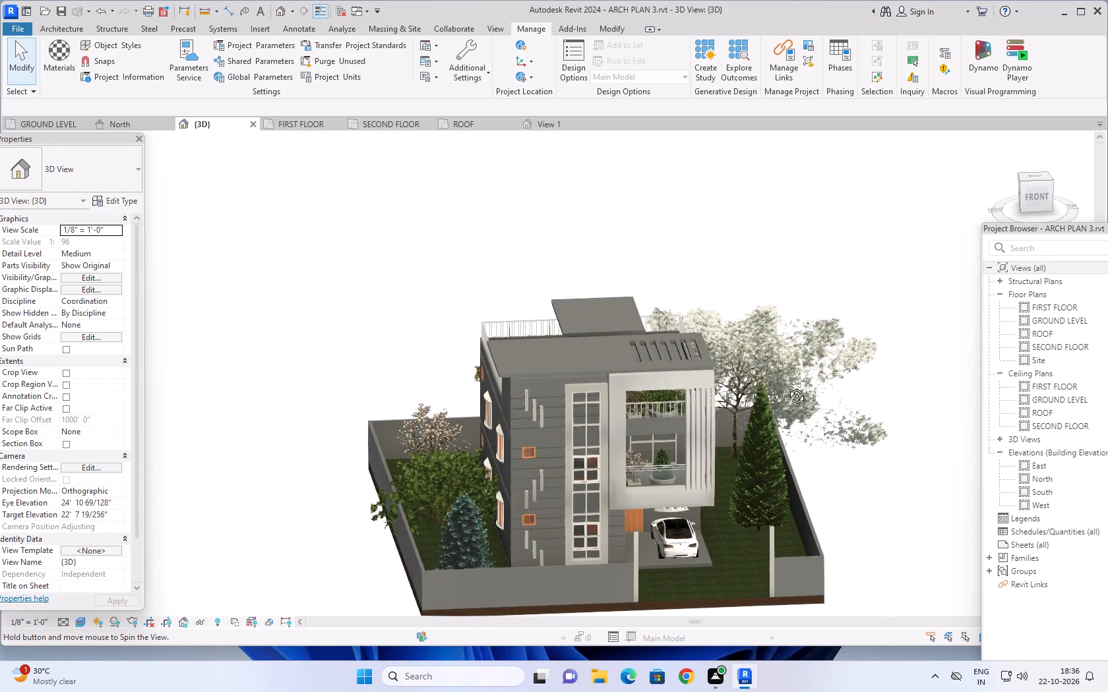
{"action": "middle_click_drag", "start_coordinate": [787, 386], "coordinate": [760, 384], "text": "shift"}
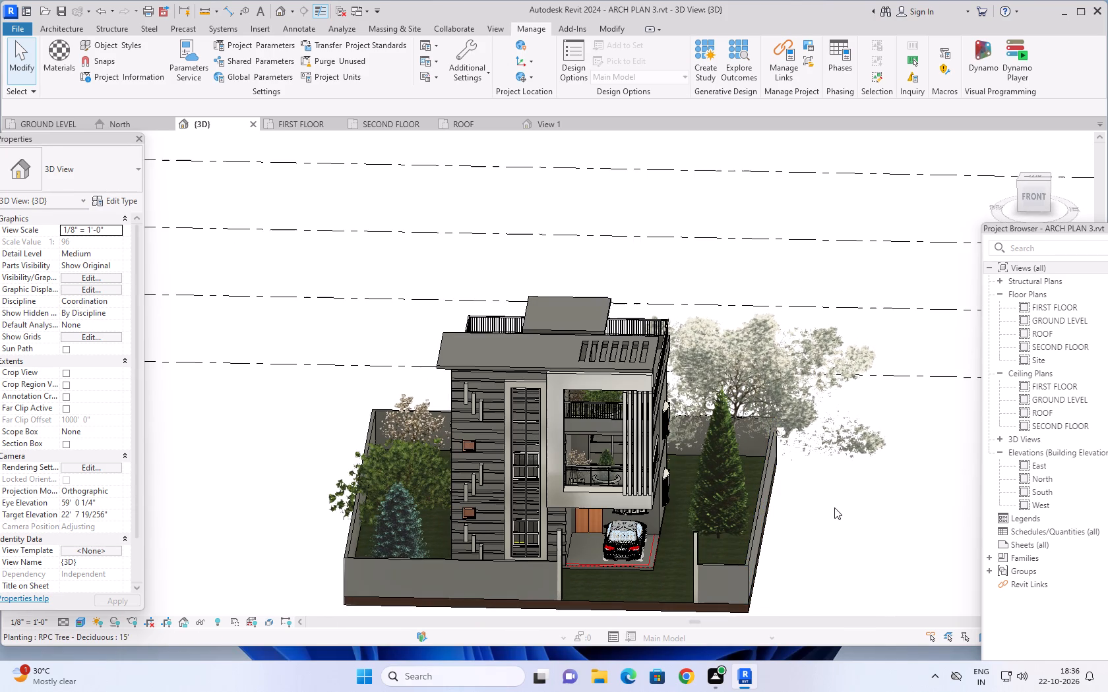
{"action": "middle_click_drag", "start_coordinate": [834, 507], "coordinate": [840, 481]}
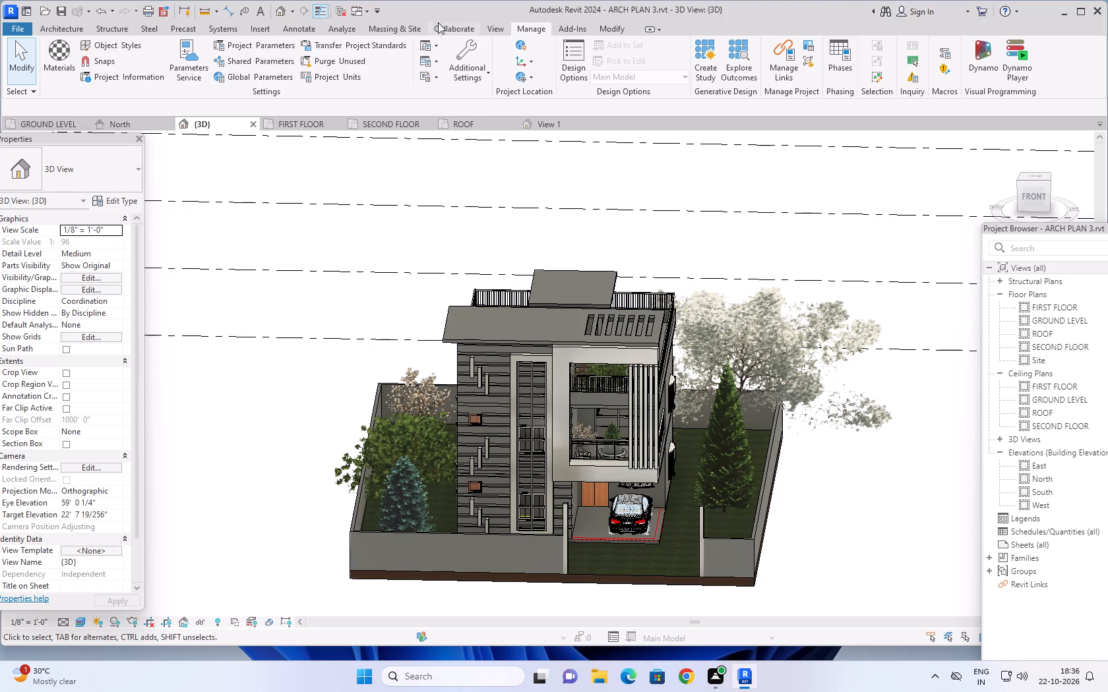
Create a new material named wall 2 and make its shading use the render appearance.
{"action": "left_click", "coordinate": [522, 25]}
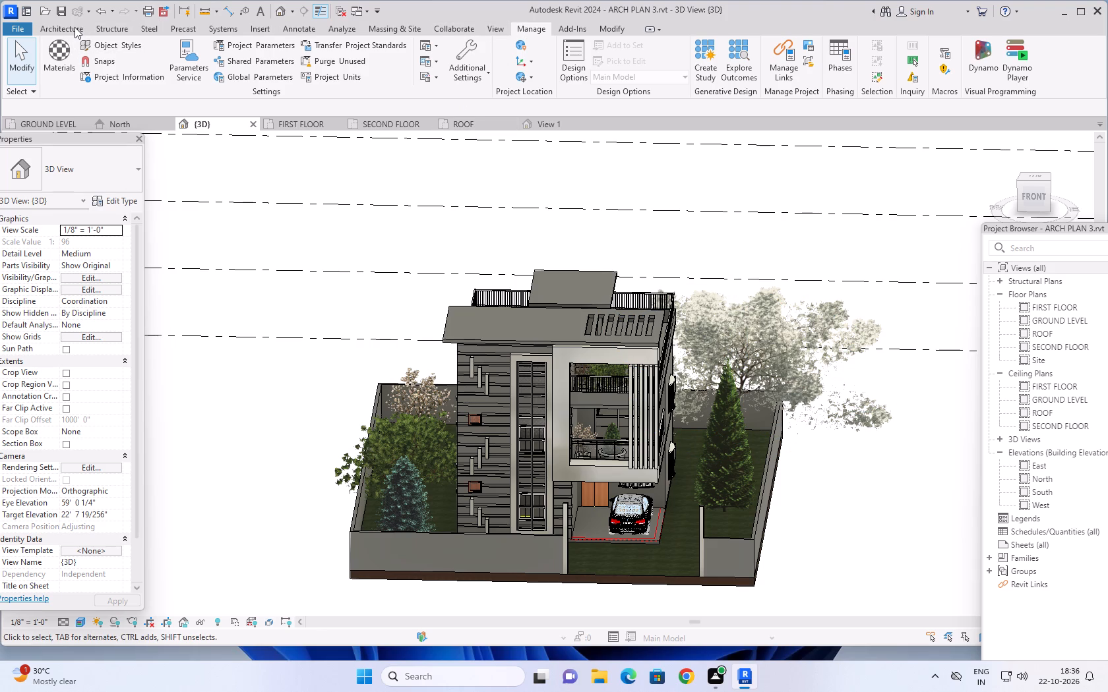
{"action": "left_click", "coordinate": [75, 27]}
{"action": "left_click", "coordinate": [541, 30]}
{"action": "left_click", "coordinate": [67, 53]}
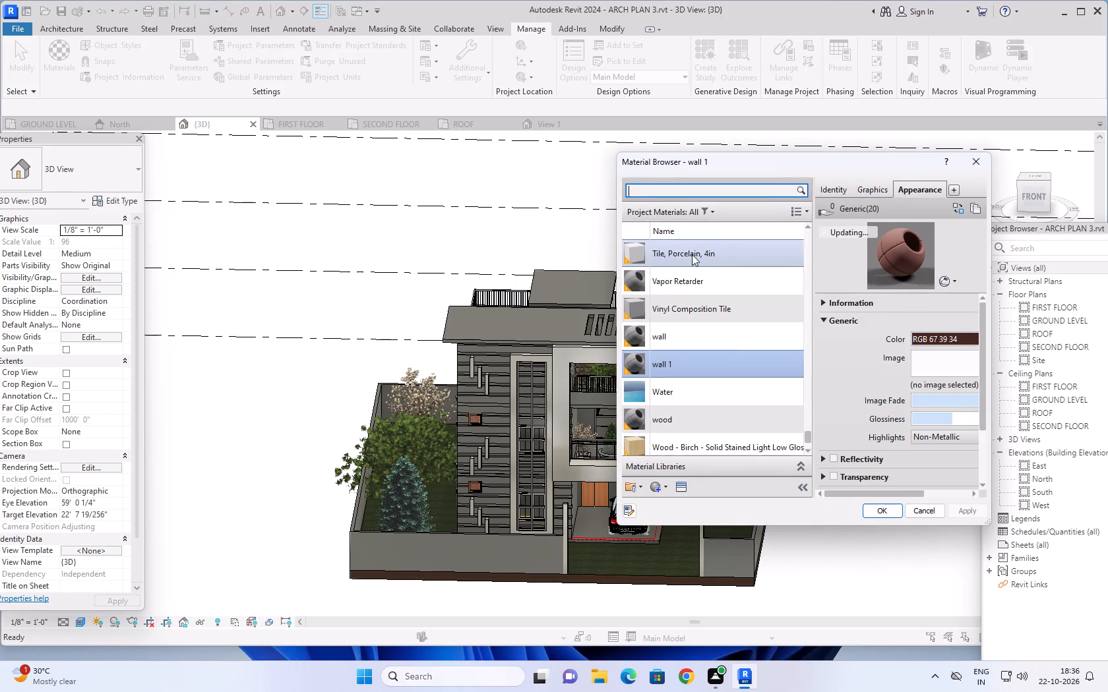
{"action": "right_click", "coordinate": [665, 486]}
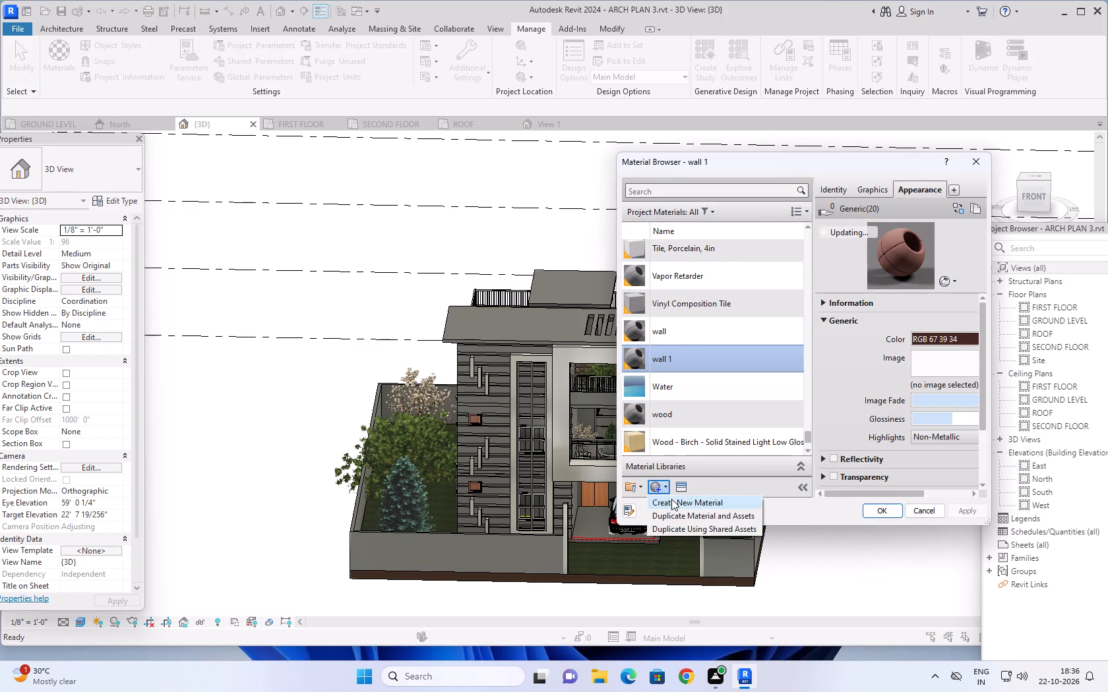
{"action": "left_click", "coordinate": [671, 499]}
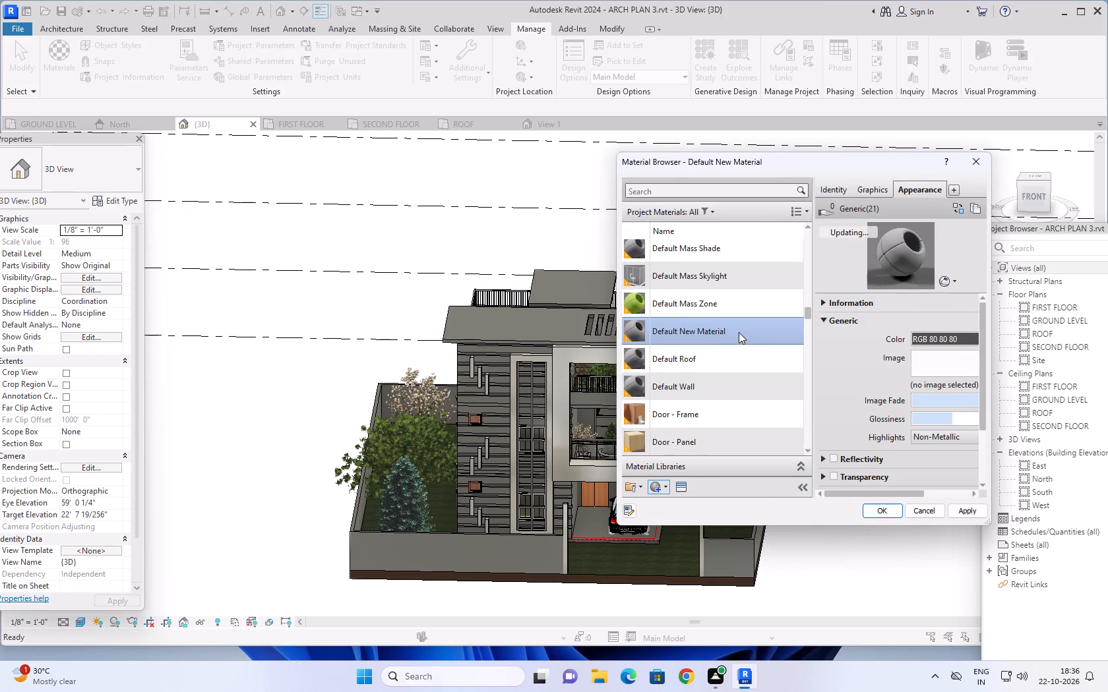
{"action": "right_click", "coordinate": [739, 332]}
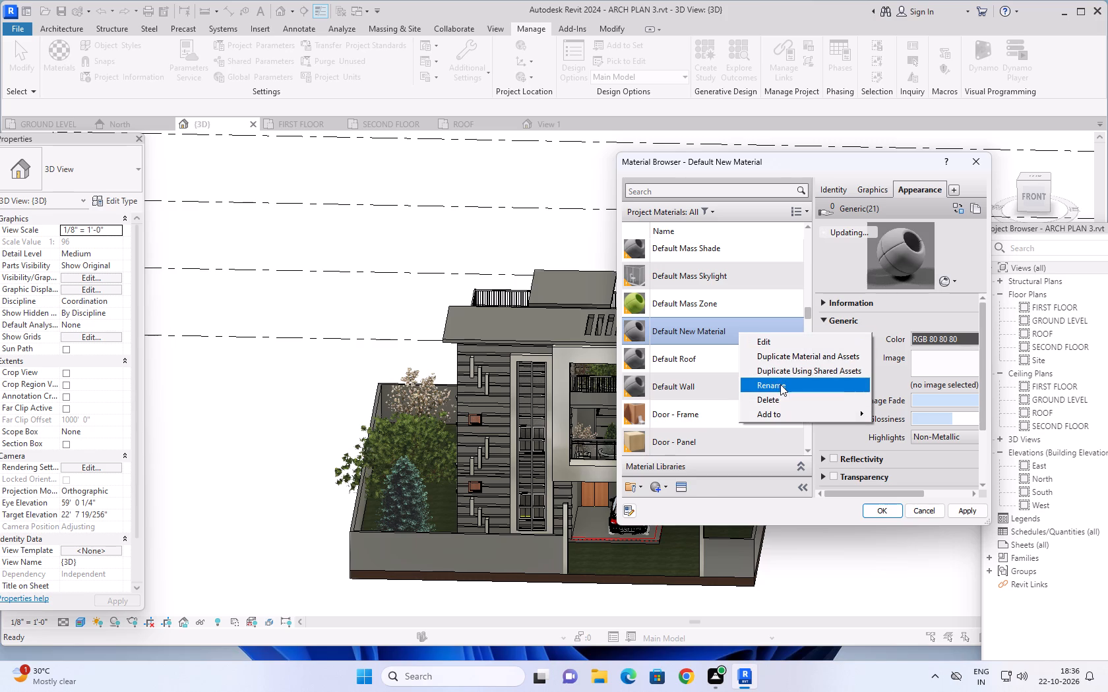
{"action": "left_click", "coordinate": [780, 384]}
{"action": "key", "text": "BackSpace"}
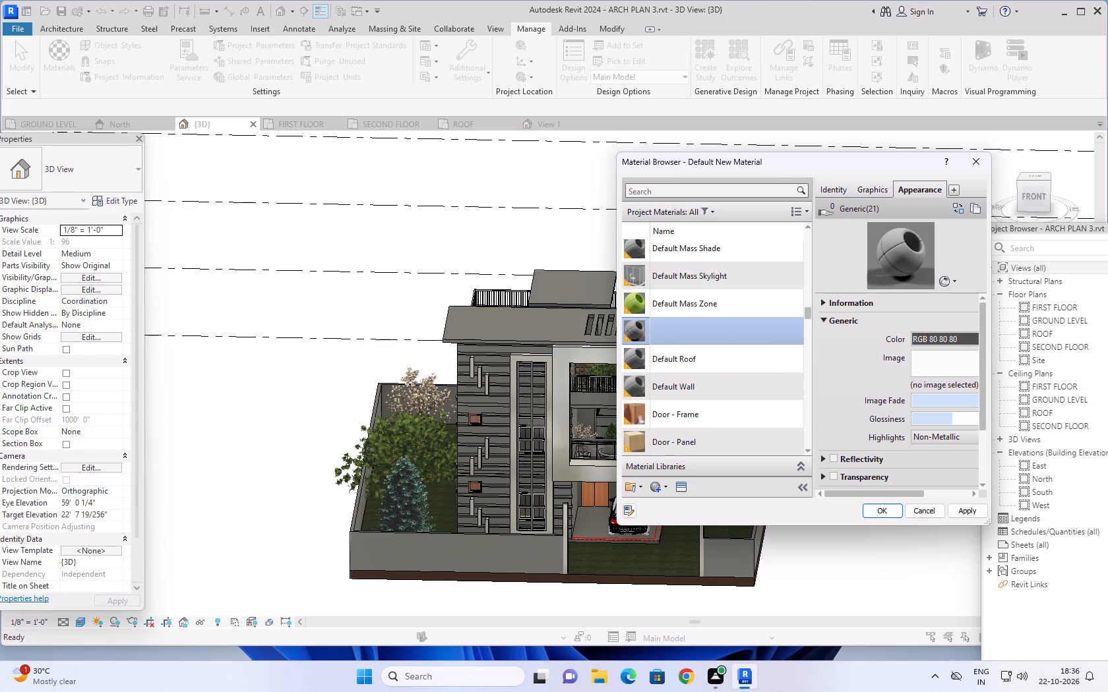
{"action": "type", "text": "wall"}
{"action": "key", "text": "space"}
{"action": "key", "text": "2"}
{"action": "left_click", "coordinate": [871, 187]}
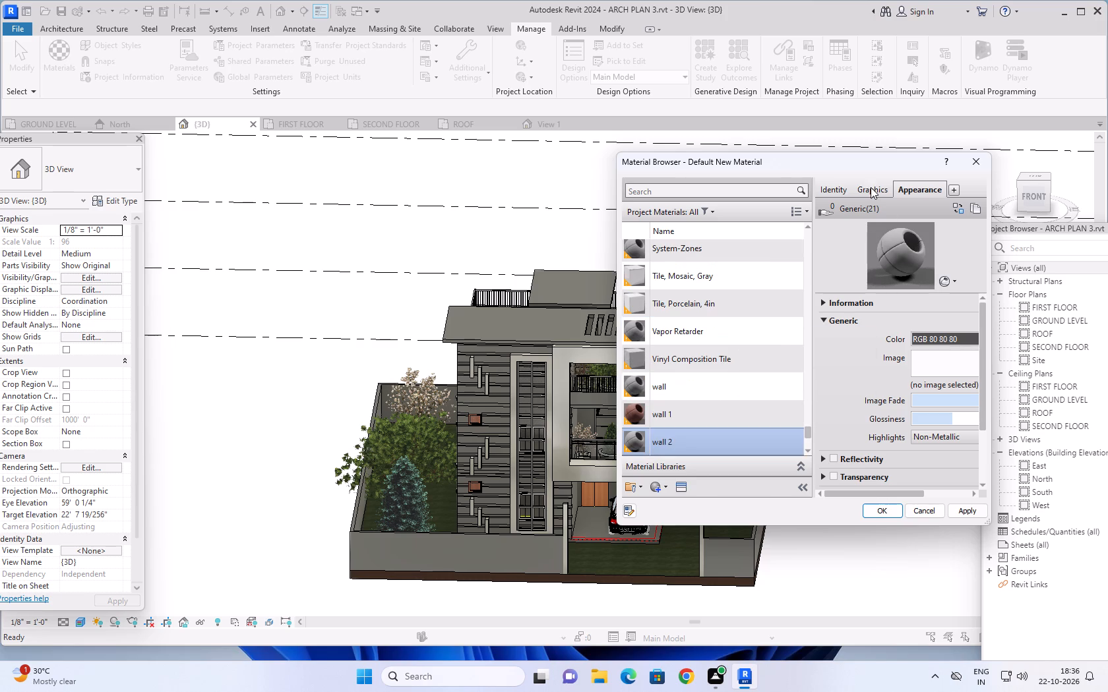
{"action": "left_click", "coordinate": [913, 223]}
Set the wall 2 material's generic appearance colour to RGB 66 64 54, apply it and close the material browser.
{"action": "left_click", "coordinate": [911, 187]}
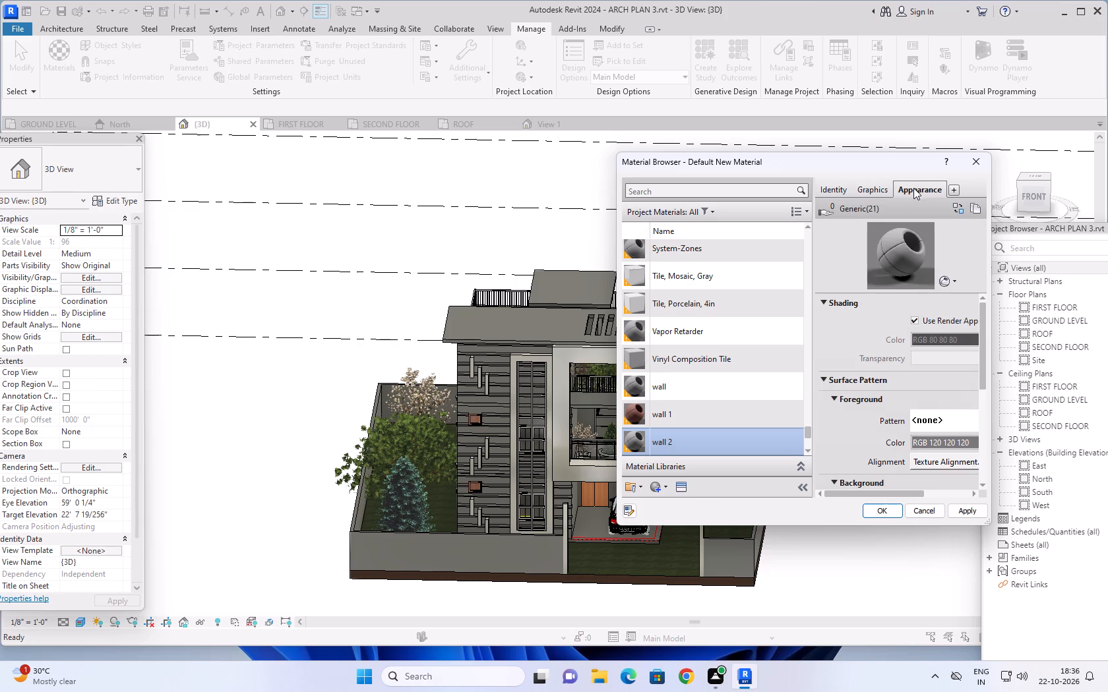
{"action": "left_click", "coordinate": [940, 339]}
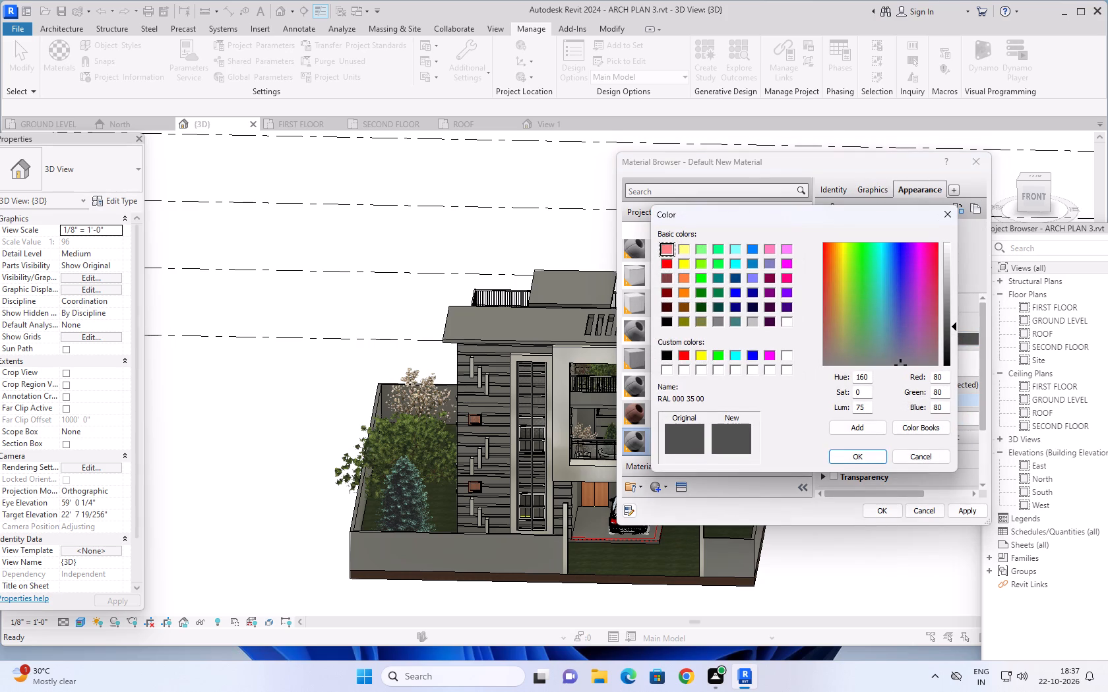
{"action": "left_click_drag", "start_coordinate": [944, 378], "coordinate": [909, 382]}
{"action": "type", "text": "66"}
{"action": "left_click_drag", "start_coordinate": [946, 391], "coordinate": [939, 392]}
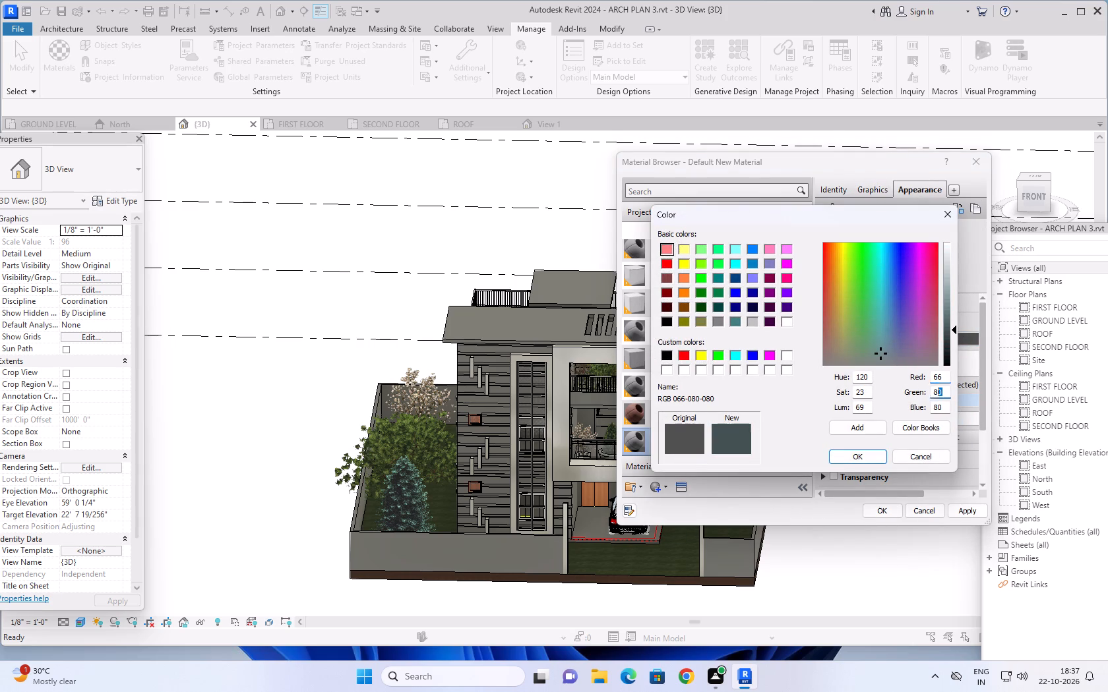
{"action": "left_click_drag", "start_coordinate": [939, 392], "coordinate": [931, 395]}
{"action": "type", "text": "64"}
{"action": "left_click_drag", "start_coordinate": [942, 404], "coordinate": [926, 413]}
{"action": "type", "text": "54"}
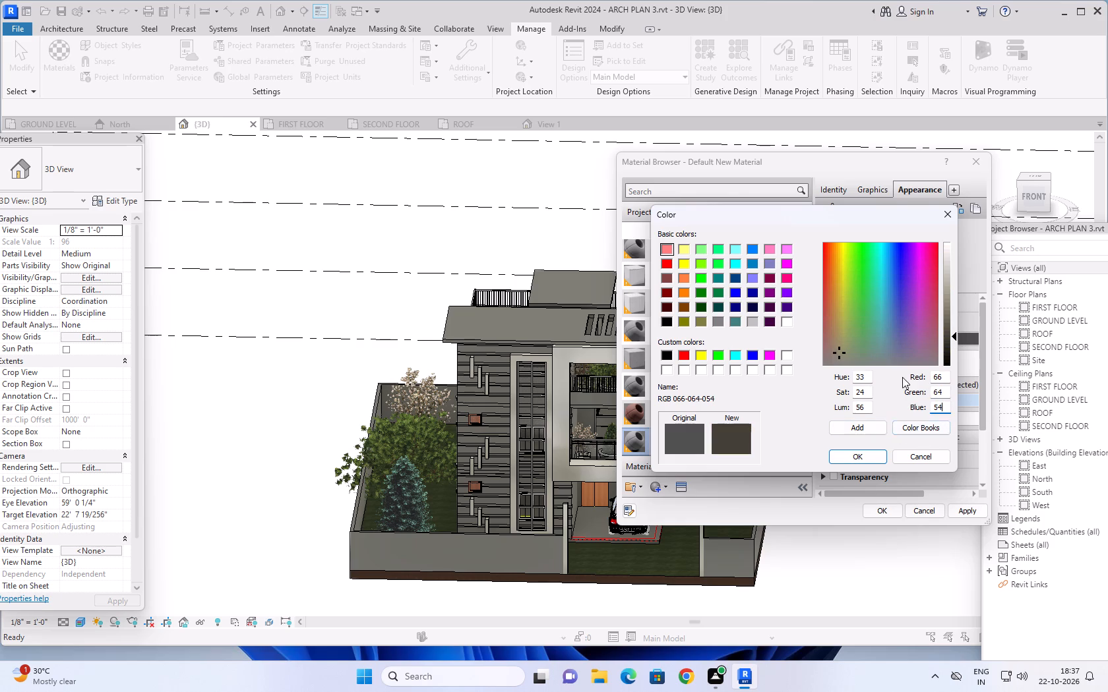
{"action": "left_click", "coordinate": [858, 459]}
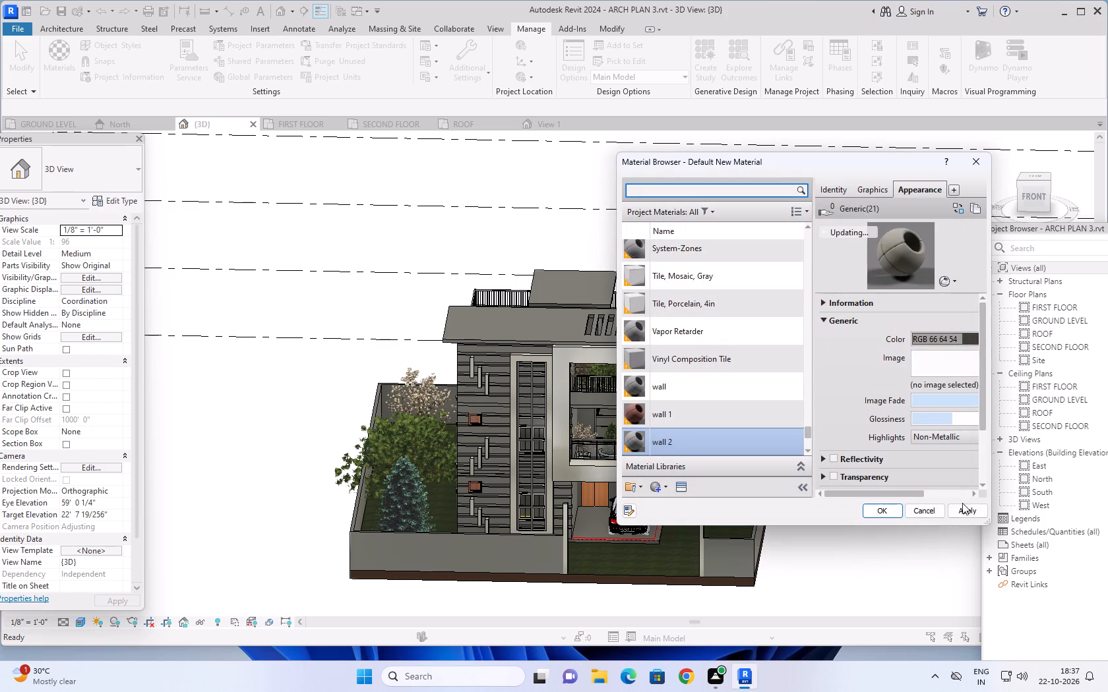
{"action": "left_click", "coordinate": [964, 506]}
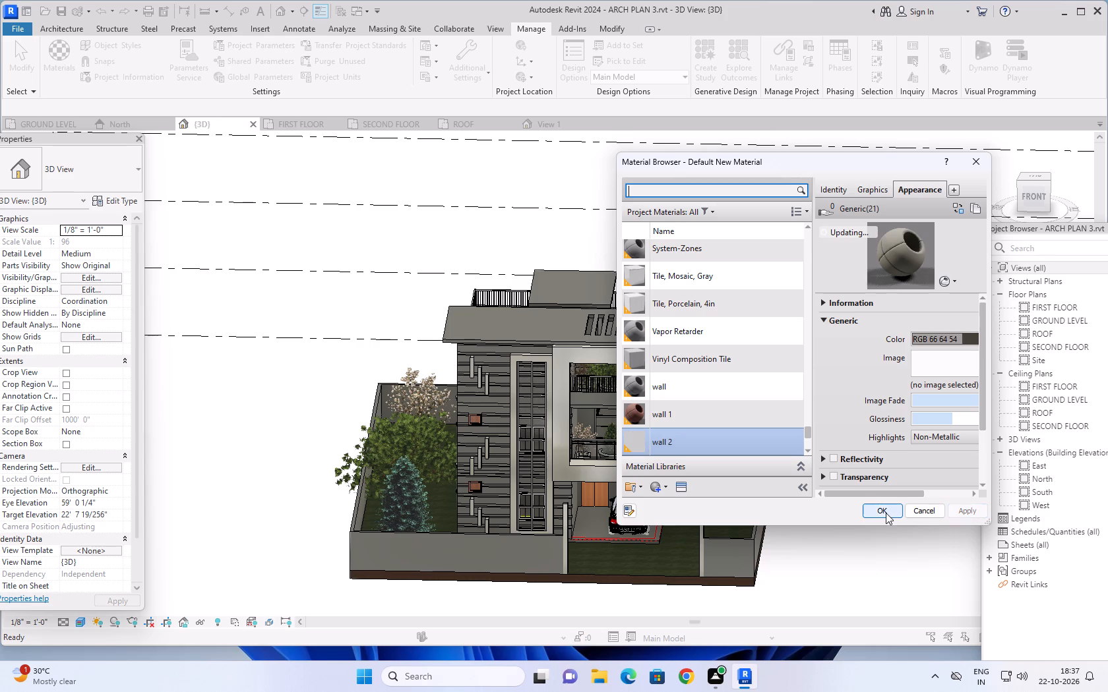
{"action": "left_click", "coordinate": [886, 513]}
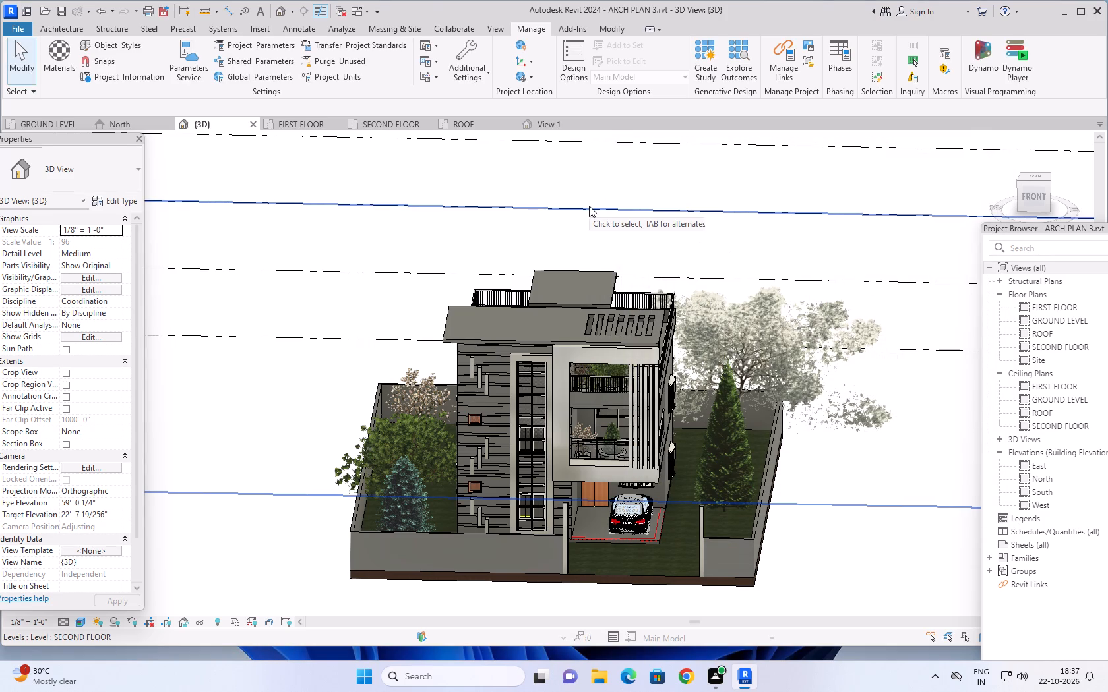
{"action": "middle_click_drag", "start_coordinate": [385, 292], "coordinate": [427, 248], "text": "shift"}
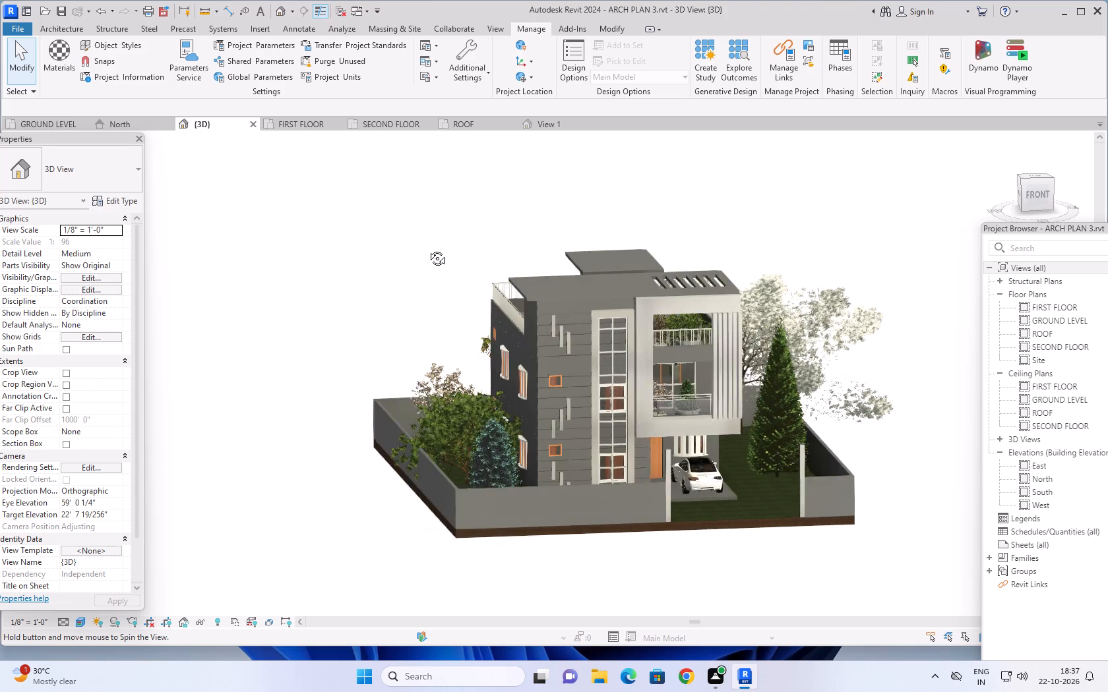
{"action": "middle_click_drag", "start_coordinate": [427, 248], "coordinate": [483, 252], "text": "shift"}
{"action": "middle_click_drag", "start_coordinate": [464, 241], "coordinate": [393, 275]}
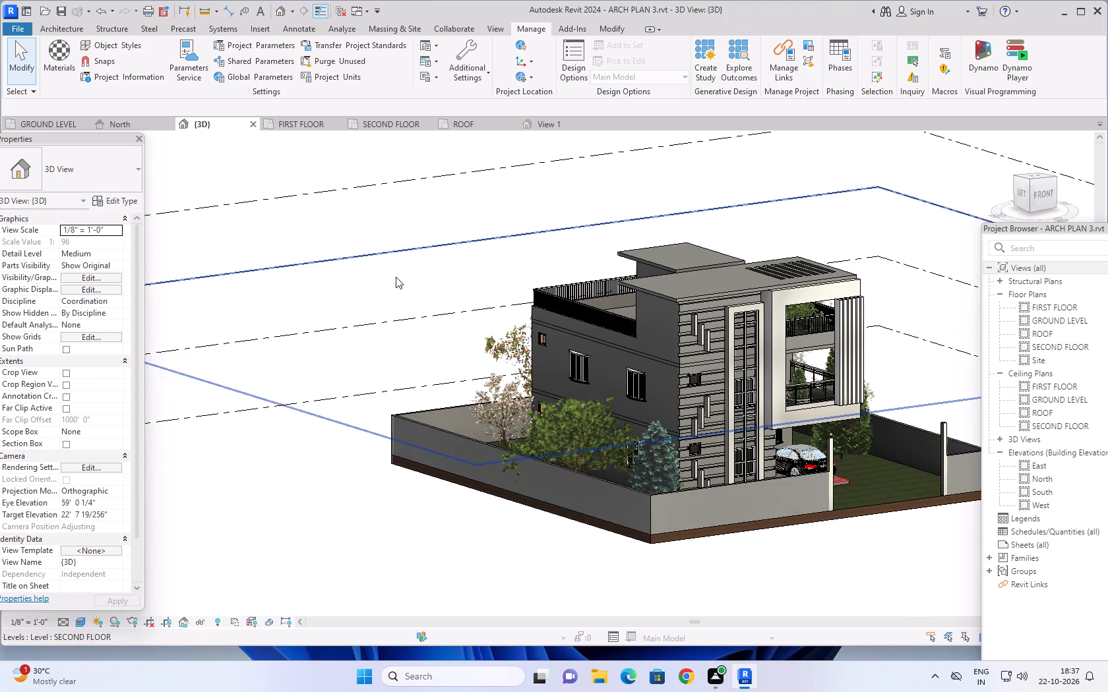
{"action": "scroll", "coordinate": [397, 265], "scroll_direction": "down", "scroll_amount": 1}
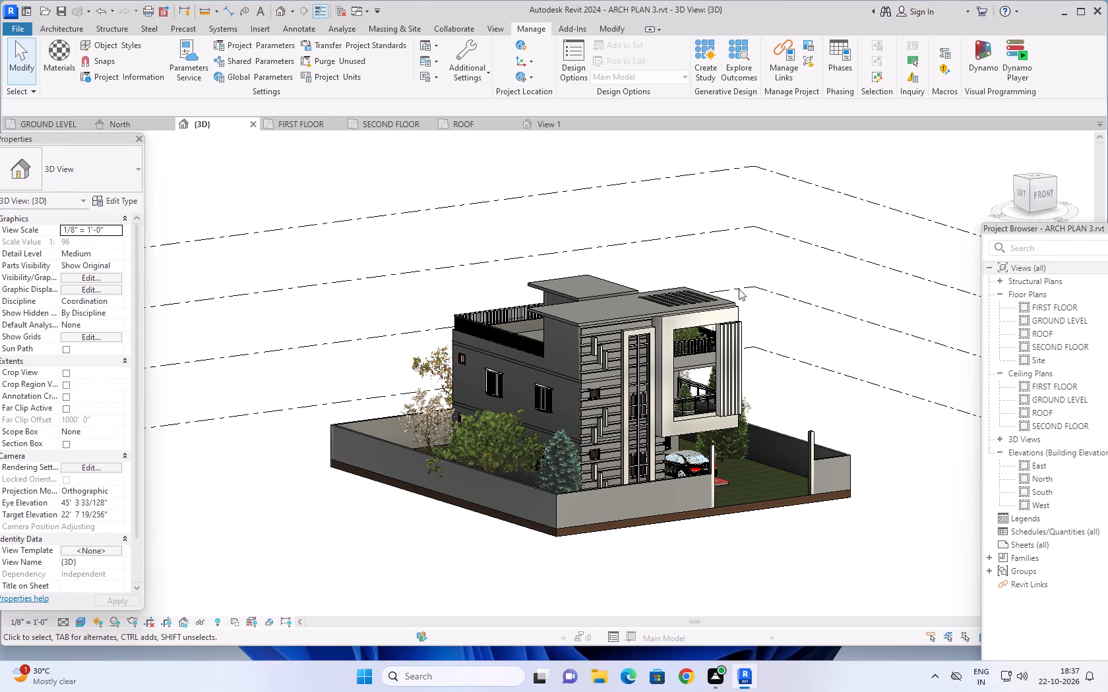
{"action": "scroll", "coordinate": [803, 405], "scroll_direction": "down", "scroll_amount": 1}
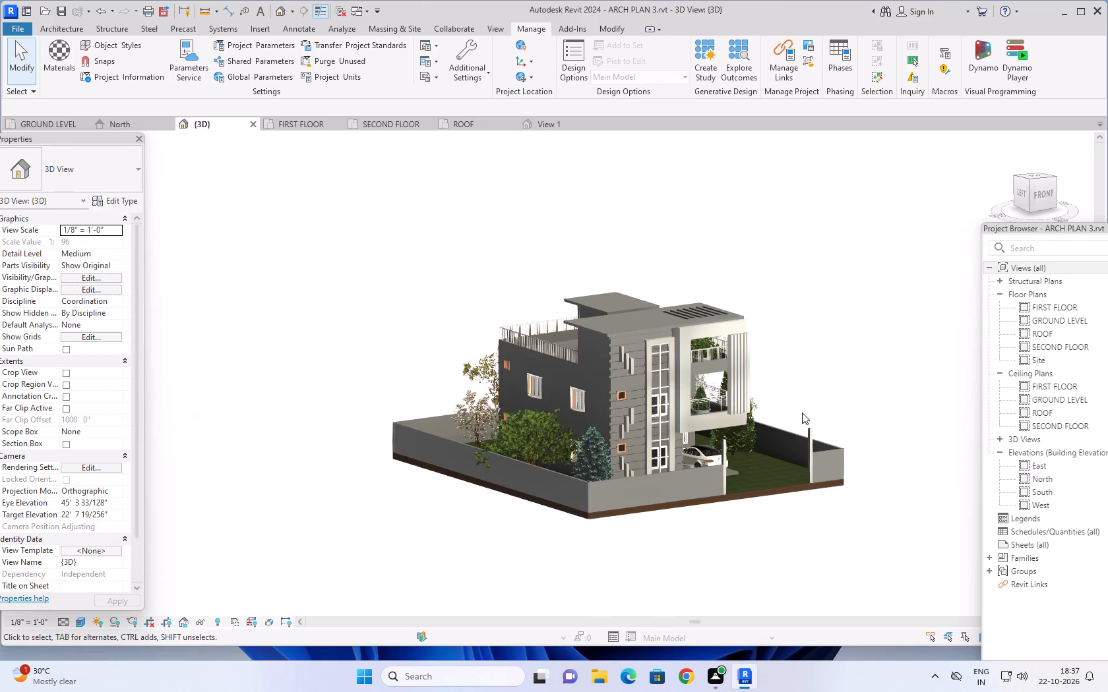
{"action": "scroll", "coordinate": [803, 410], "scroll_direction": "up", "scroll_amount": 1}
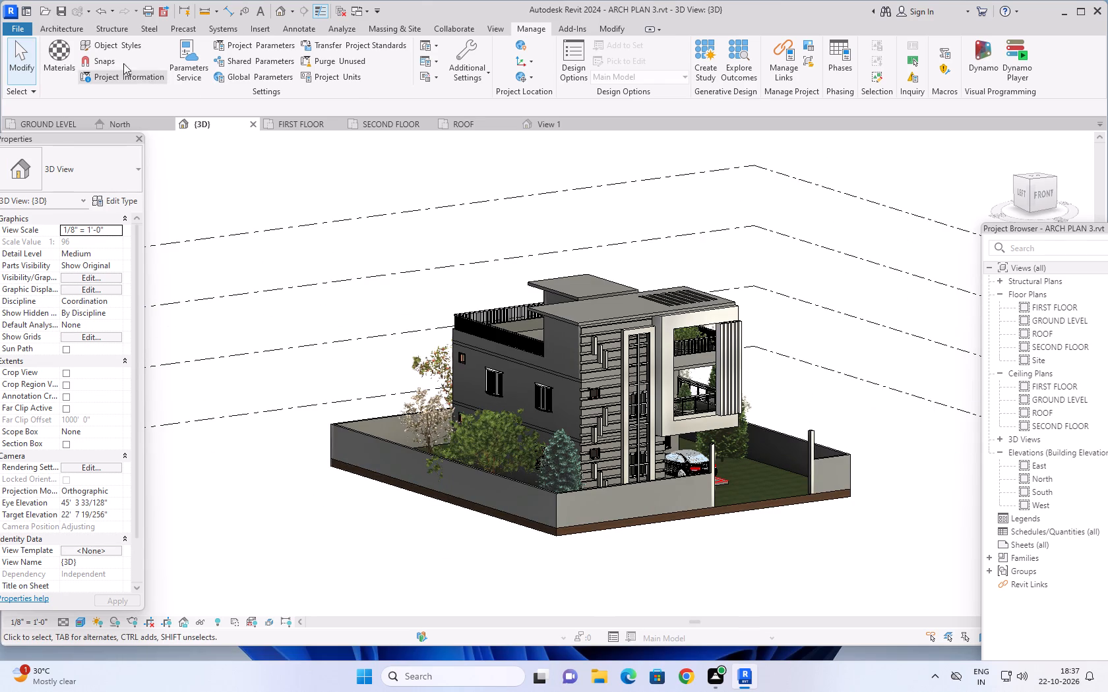
In the GROUND LEVEL plan, draw a zigzag chain of six 6" Basic Wall segments outside the compound, from about 16' to about 22'-8" long.
{"action": "left_click", "coordinate": [68, 30]}
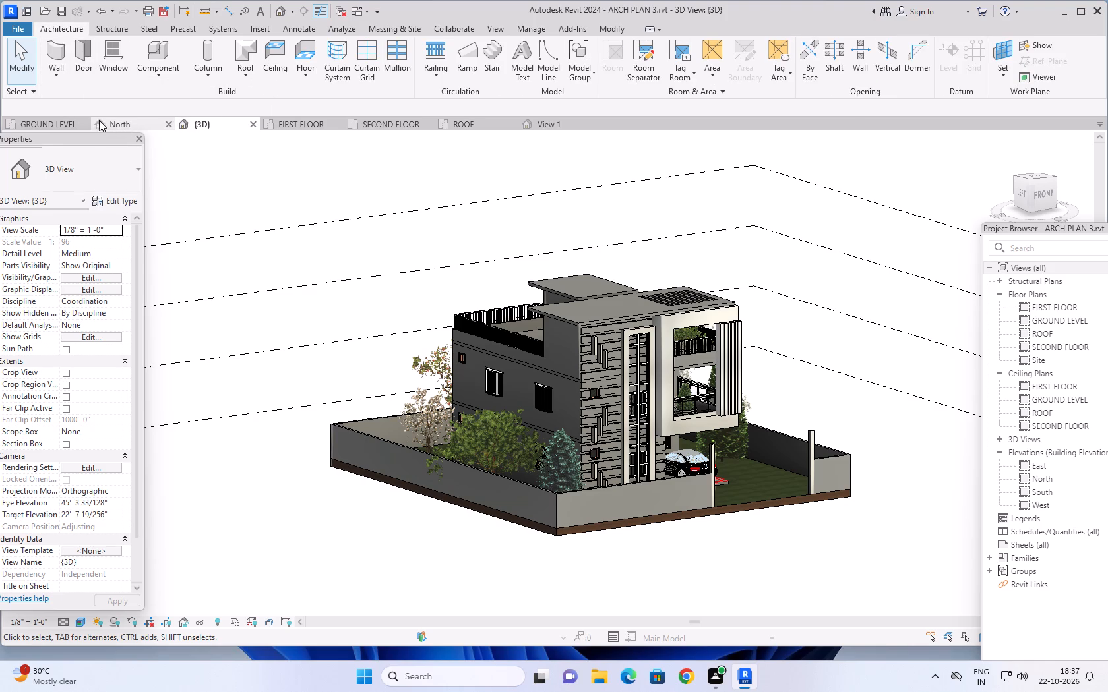
{"action": "left_click", "coordinate": [75, 120]}
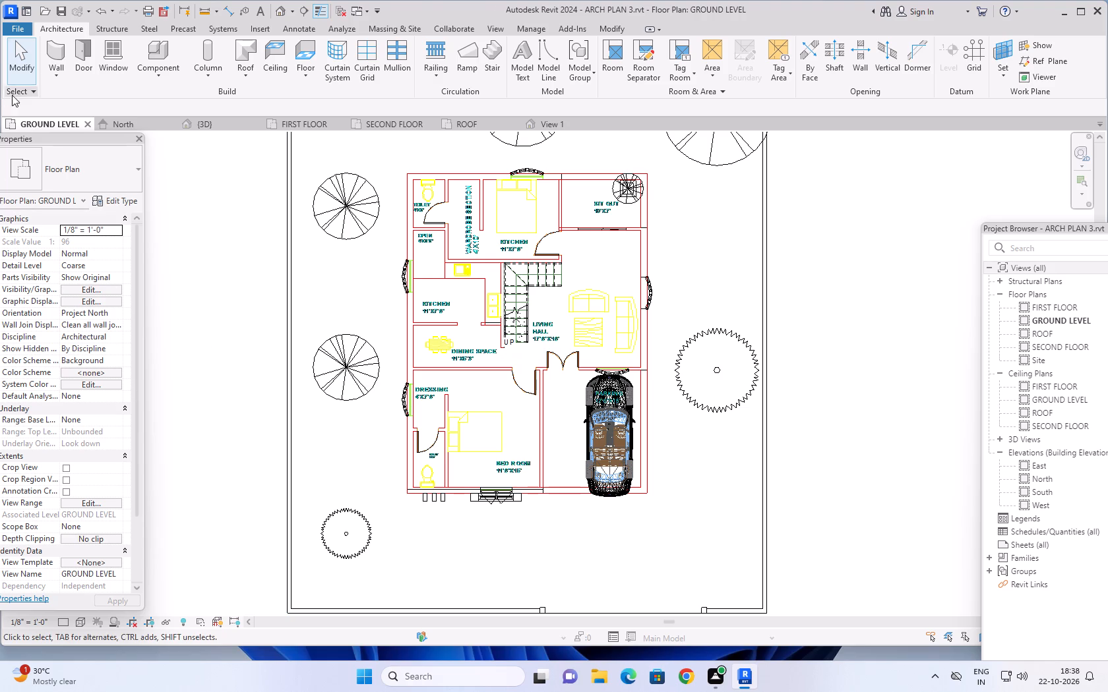
{"action": "left_click", "coordinate": [53, 59]}
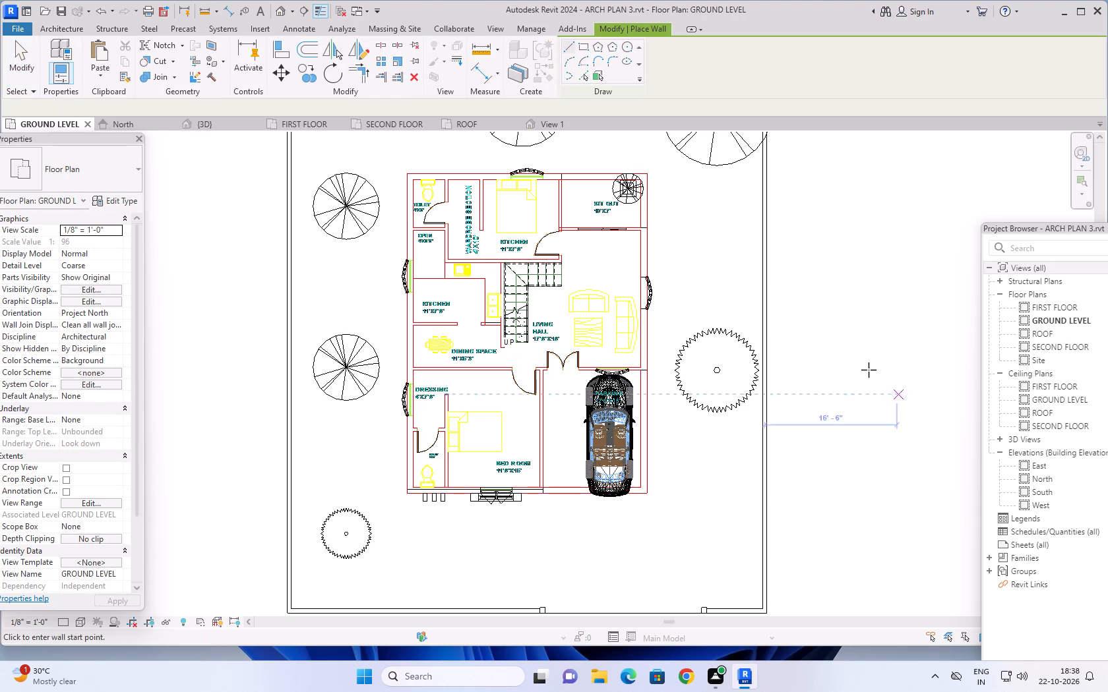
{"action": "left_click", "coordinate": [862, 276]}
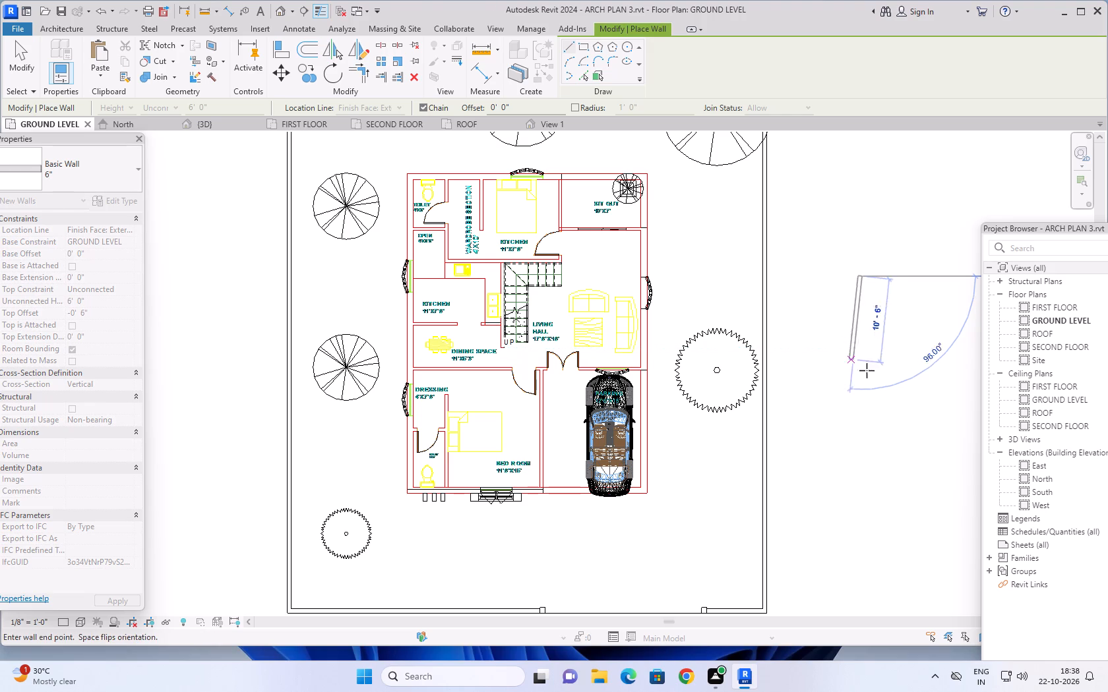
{"action": "left_click", "coordinate": [879, 407]}
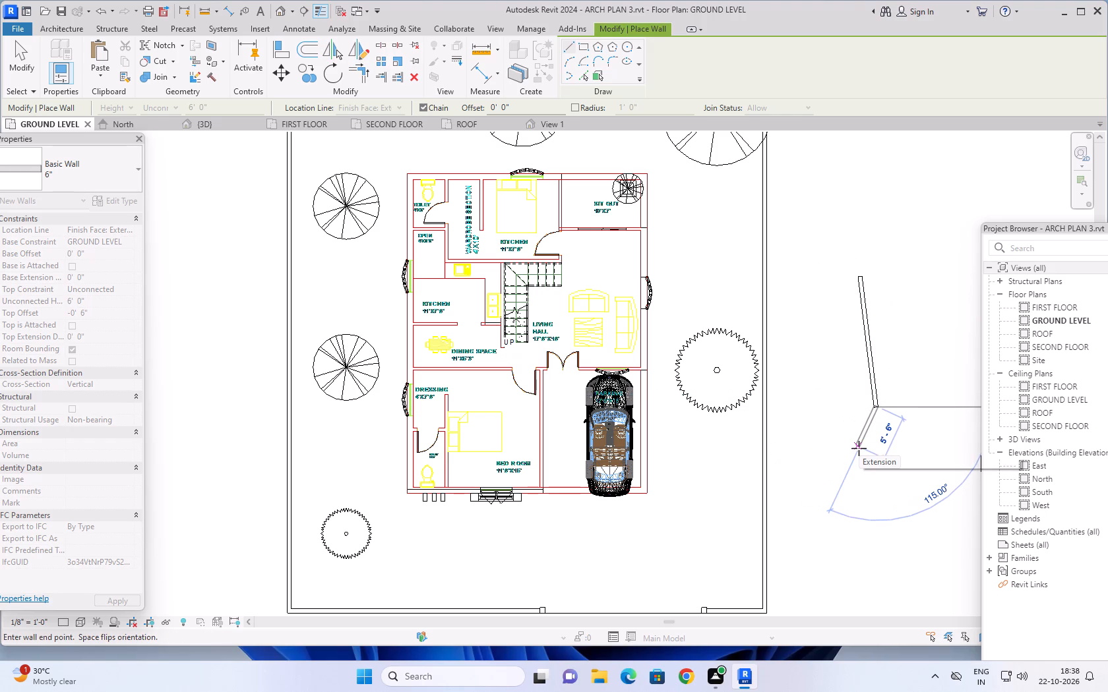
{"action": "left_click", "coordinate": [857, 444]}
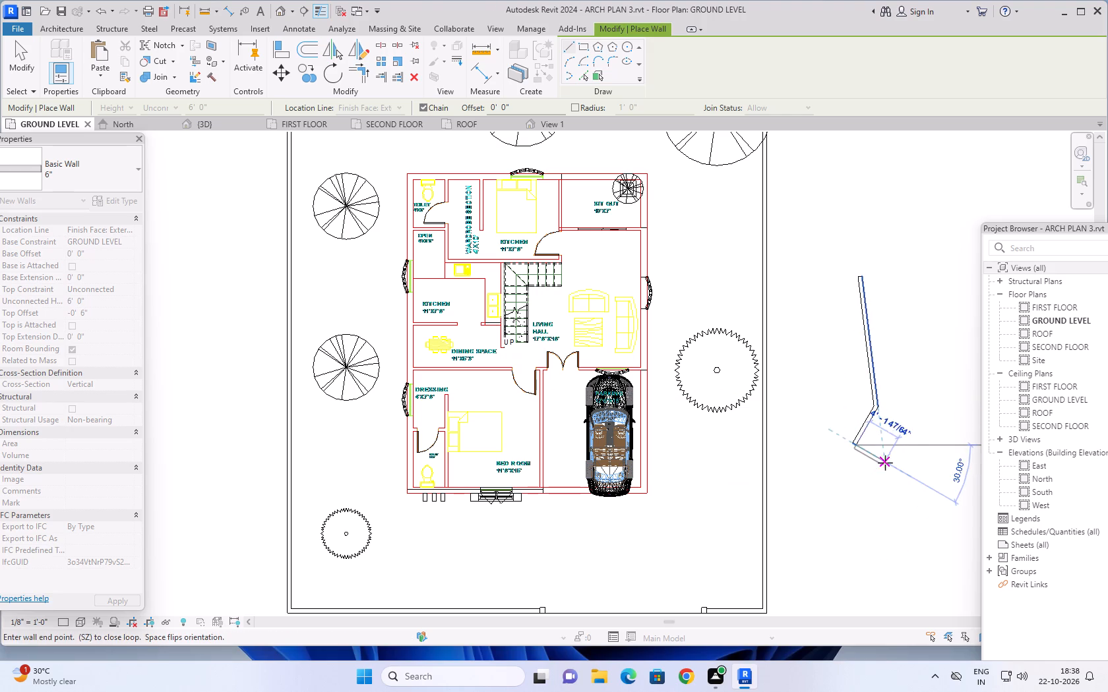
{"action": "left_click", "coordinate": [913, 483]}
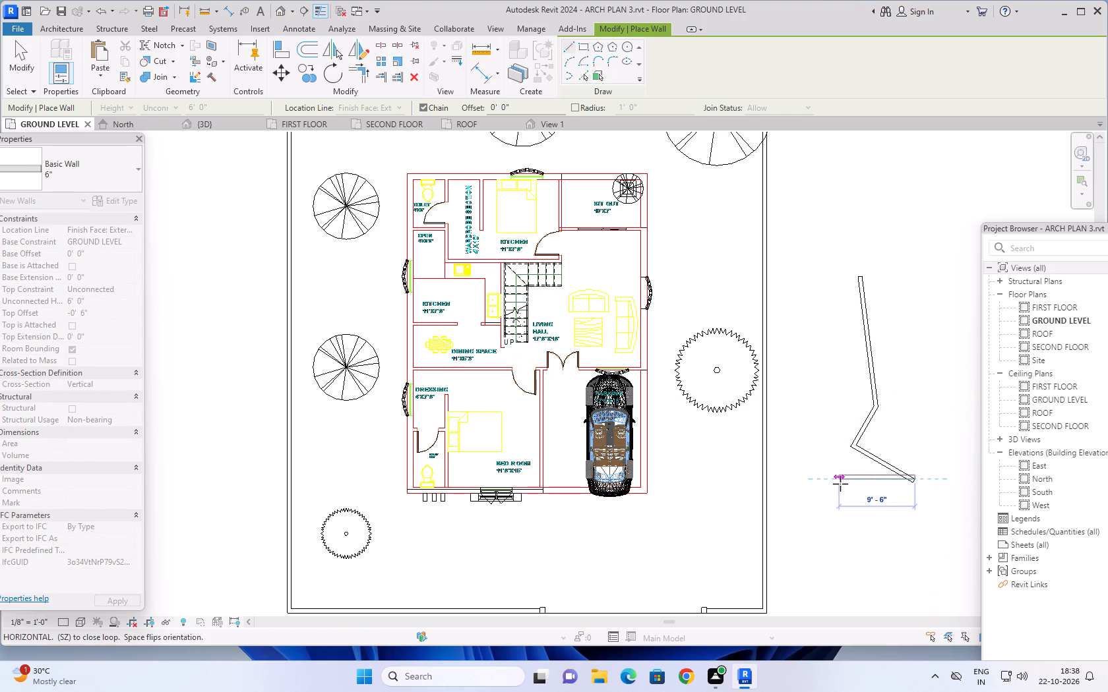
{"action": "left_click", "coordinate": [840, 484]}
{"action": "left_click", "coordinate": [821, 422]}
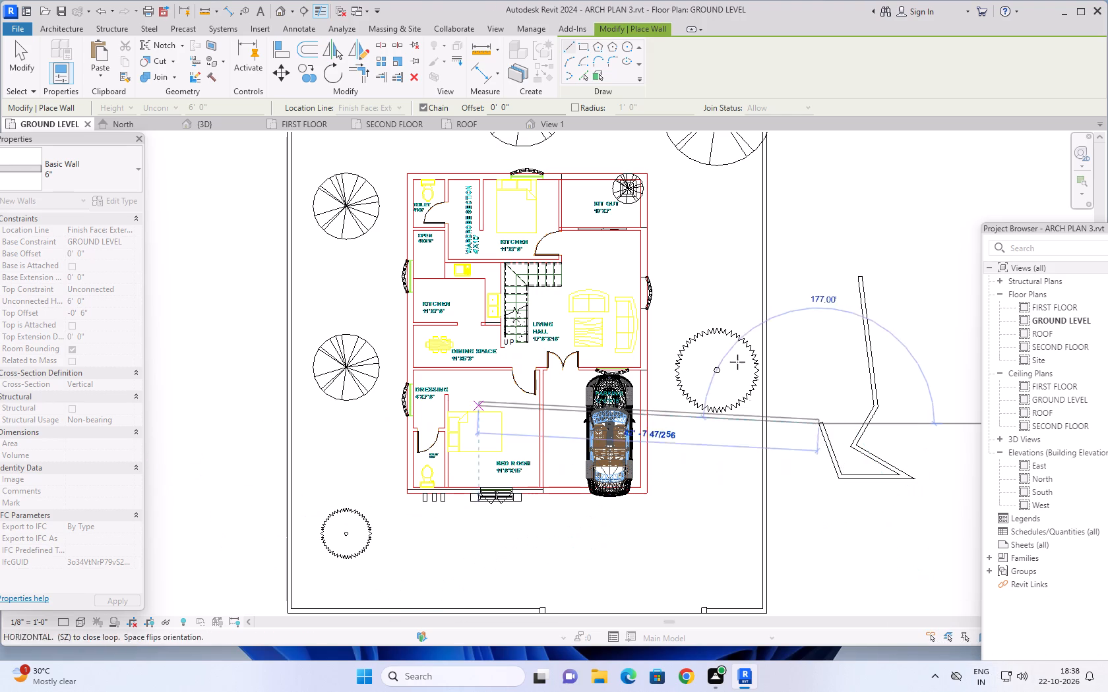
{"action": "left_click", "coordinate": [898, 262]}
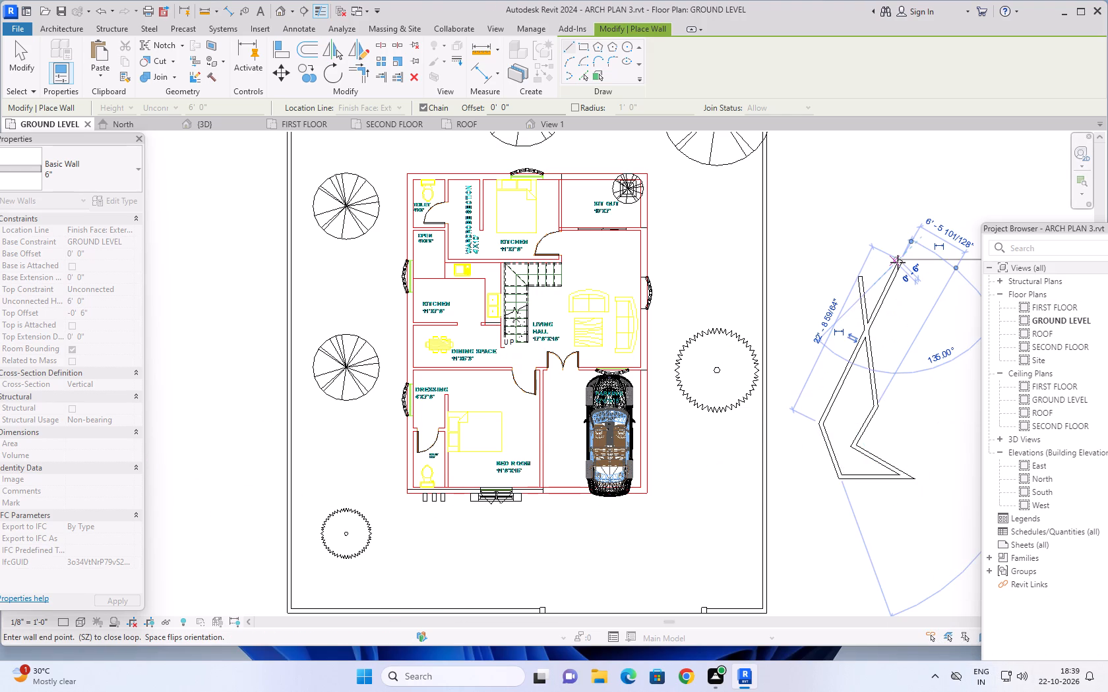
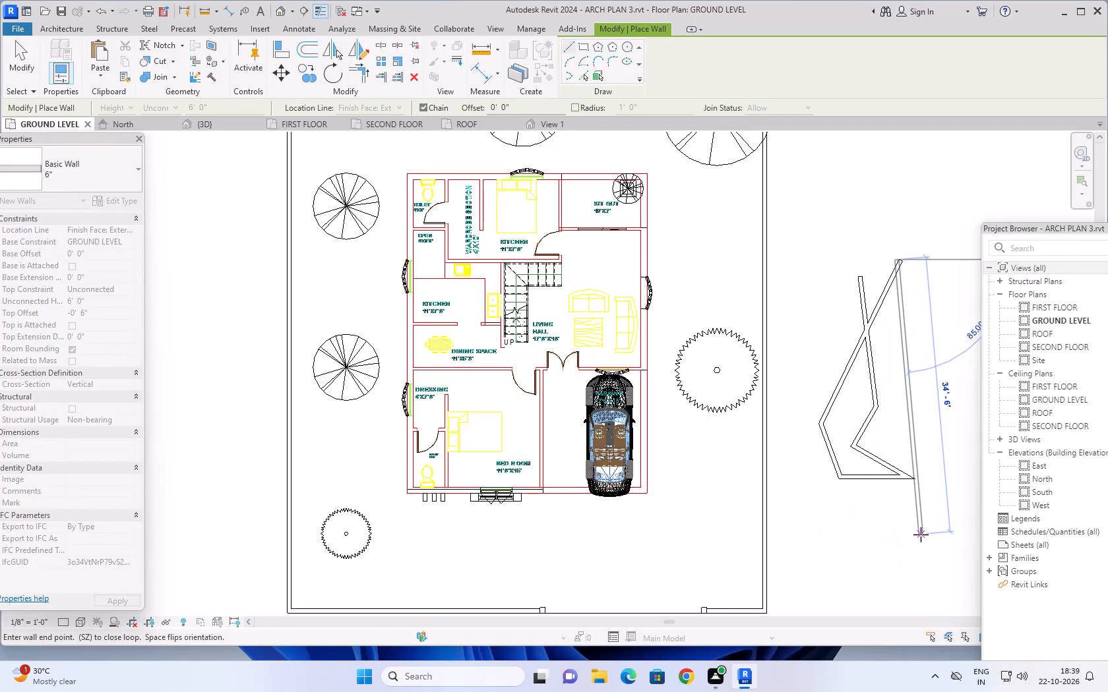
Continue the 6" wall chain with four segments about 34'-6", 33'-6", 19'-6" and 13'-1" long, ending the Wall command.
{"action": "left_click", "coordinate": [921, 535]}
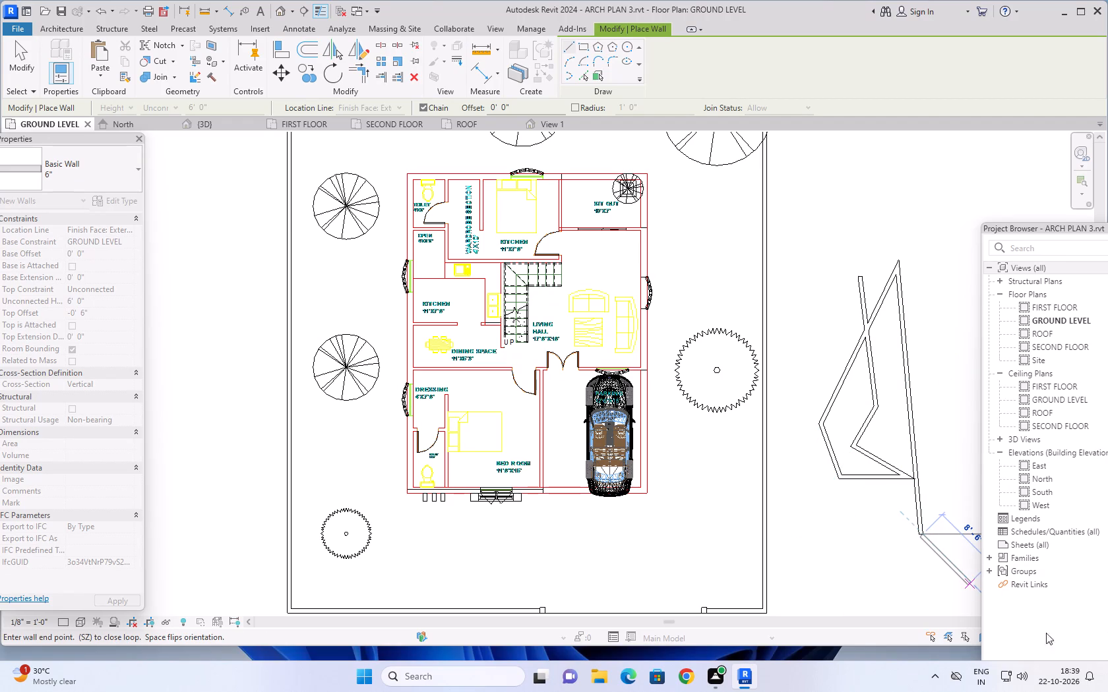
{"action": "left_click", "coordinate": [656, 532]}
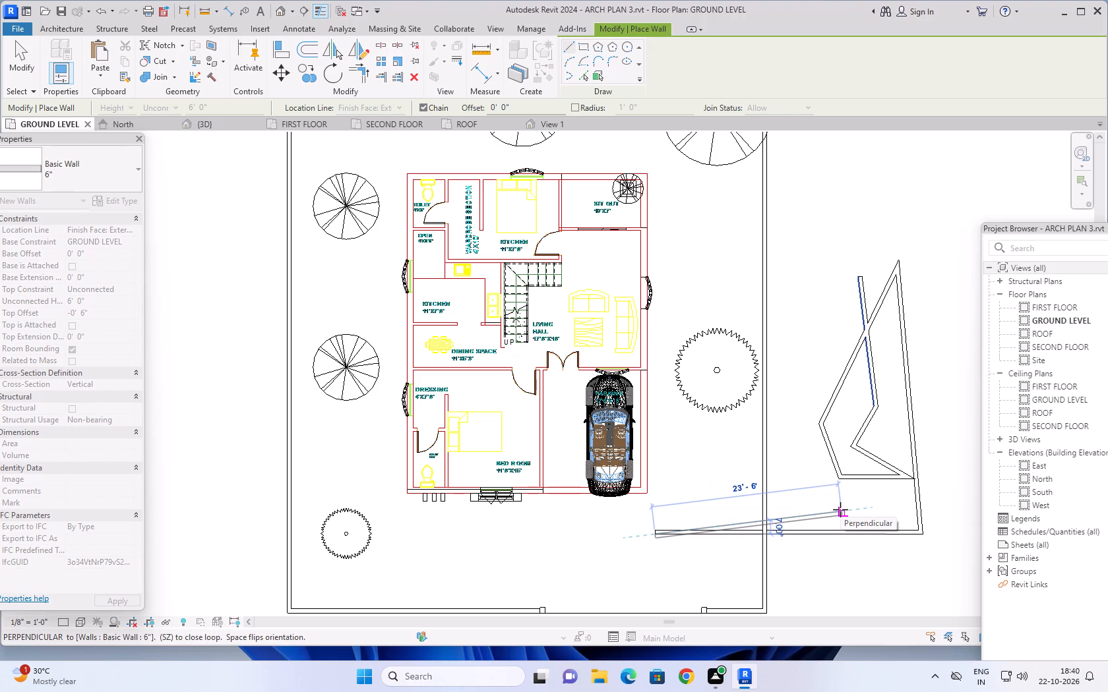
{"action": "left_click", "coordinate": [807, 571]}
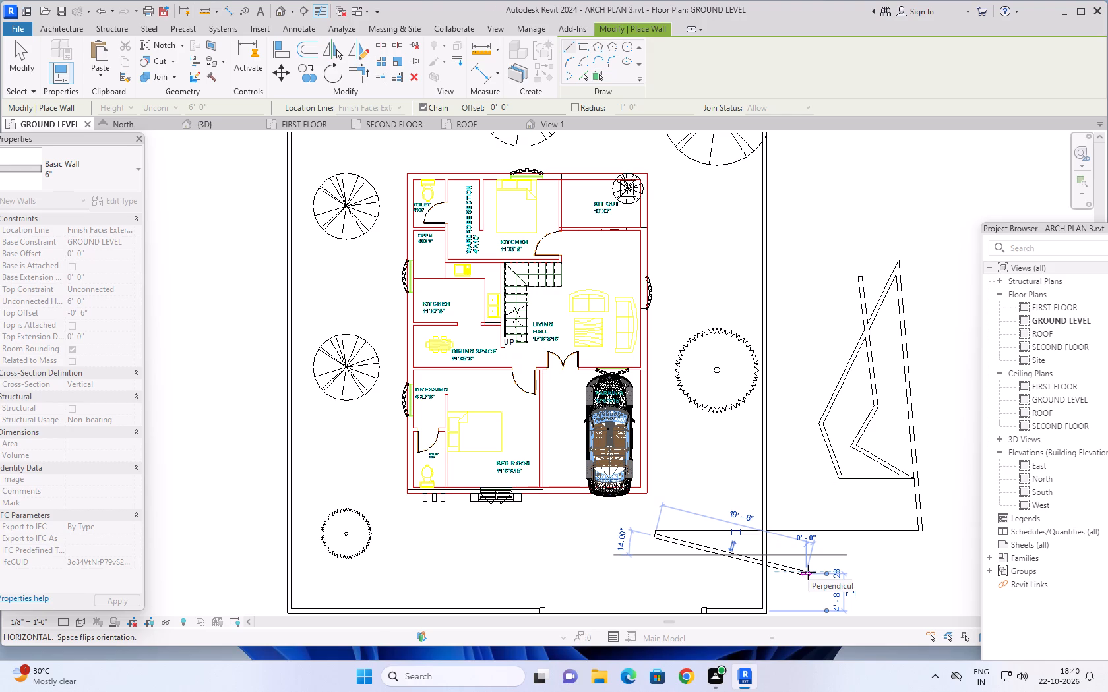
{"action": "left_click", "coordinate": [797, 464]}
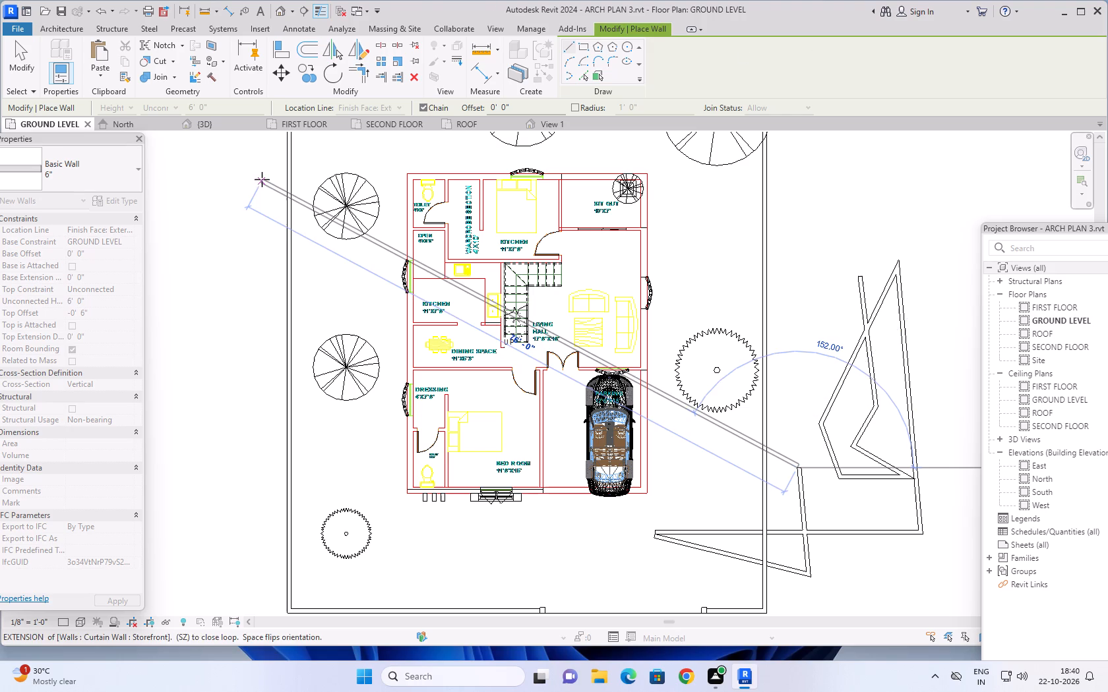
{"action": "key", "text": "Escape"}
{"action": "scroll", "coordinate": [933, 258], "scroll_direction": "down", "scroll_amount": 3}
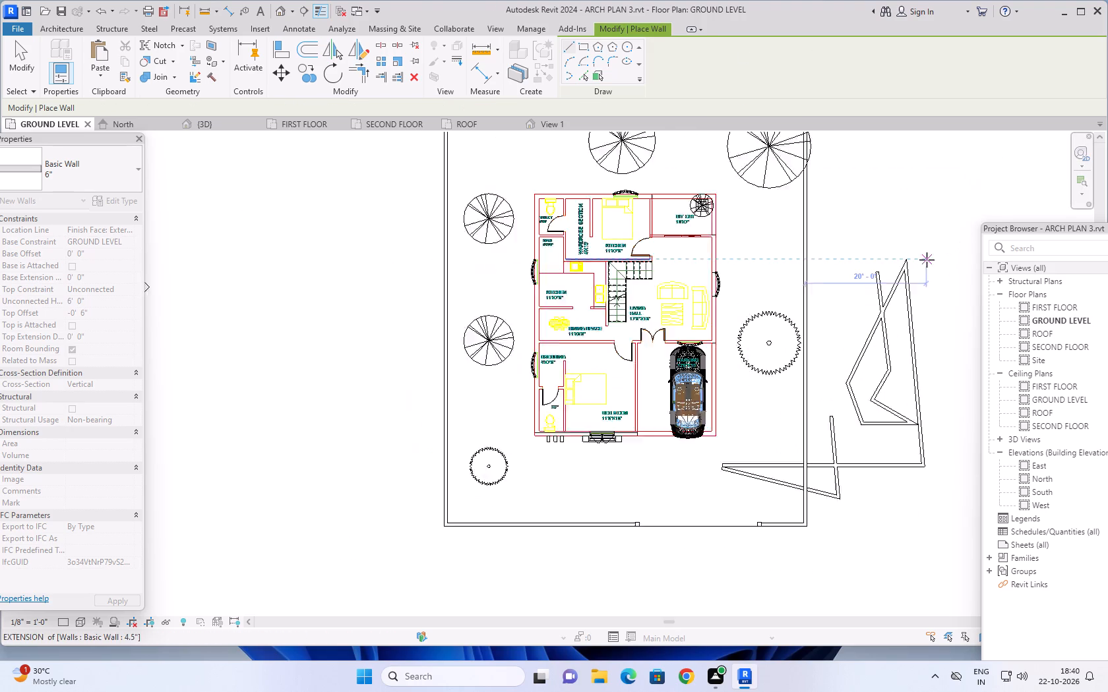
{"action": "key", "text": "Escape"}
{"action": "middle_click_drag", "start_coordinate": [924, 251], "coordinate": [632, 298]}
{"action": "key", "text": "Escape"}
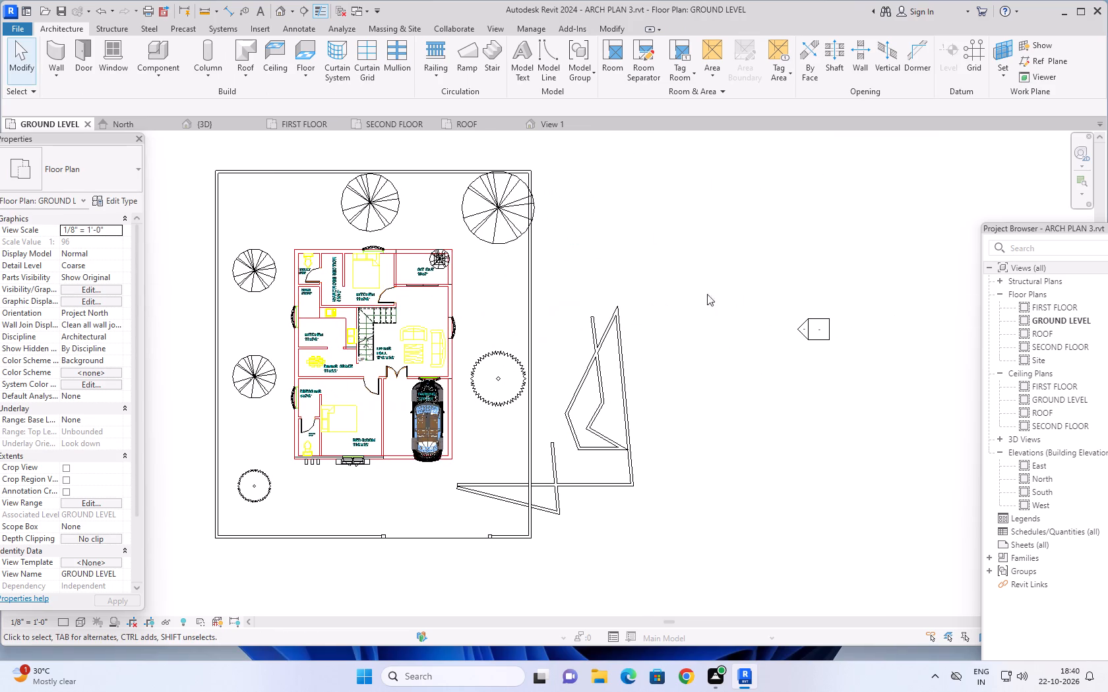
Delete the whole zigzag chain of 6" walls beside the compound in the GROUND LEVEL plan.
{"action": "left_click_drag", "start_coordinate": [700, 255], "coordinate": [555, 554]}
{"action": "key", "text": "Delete"}
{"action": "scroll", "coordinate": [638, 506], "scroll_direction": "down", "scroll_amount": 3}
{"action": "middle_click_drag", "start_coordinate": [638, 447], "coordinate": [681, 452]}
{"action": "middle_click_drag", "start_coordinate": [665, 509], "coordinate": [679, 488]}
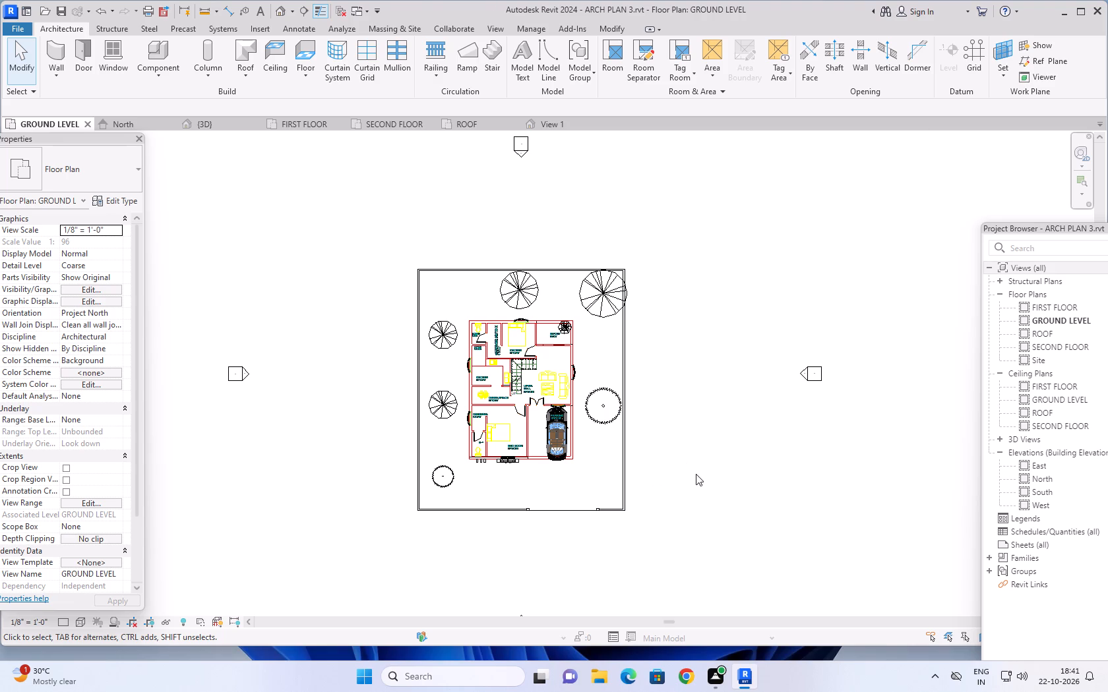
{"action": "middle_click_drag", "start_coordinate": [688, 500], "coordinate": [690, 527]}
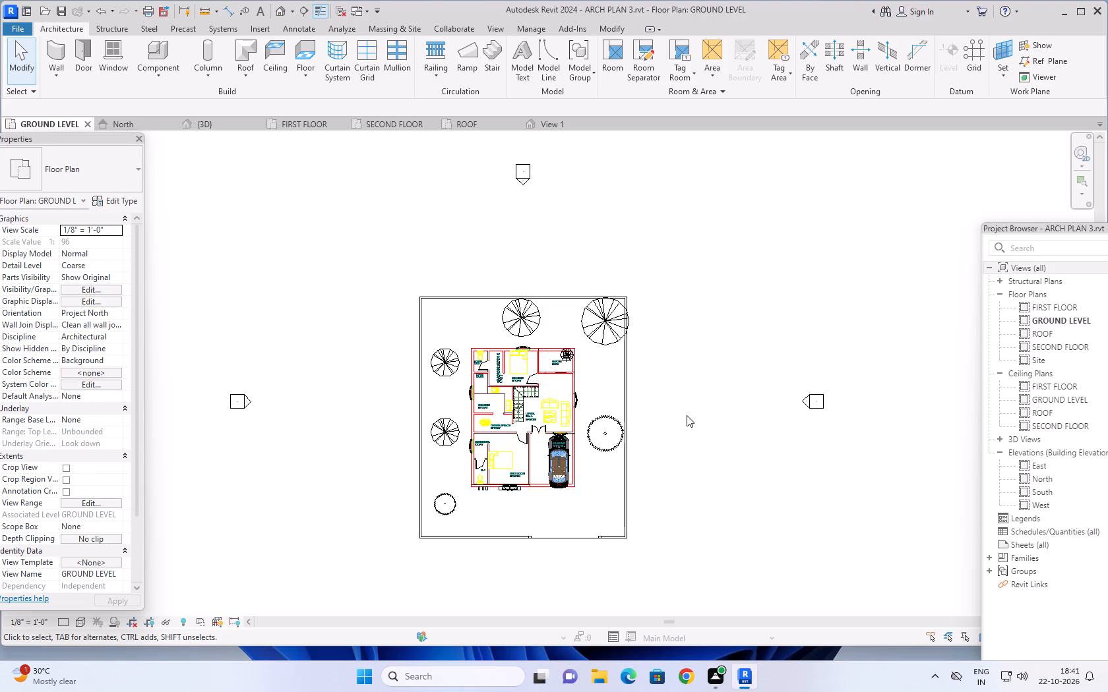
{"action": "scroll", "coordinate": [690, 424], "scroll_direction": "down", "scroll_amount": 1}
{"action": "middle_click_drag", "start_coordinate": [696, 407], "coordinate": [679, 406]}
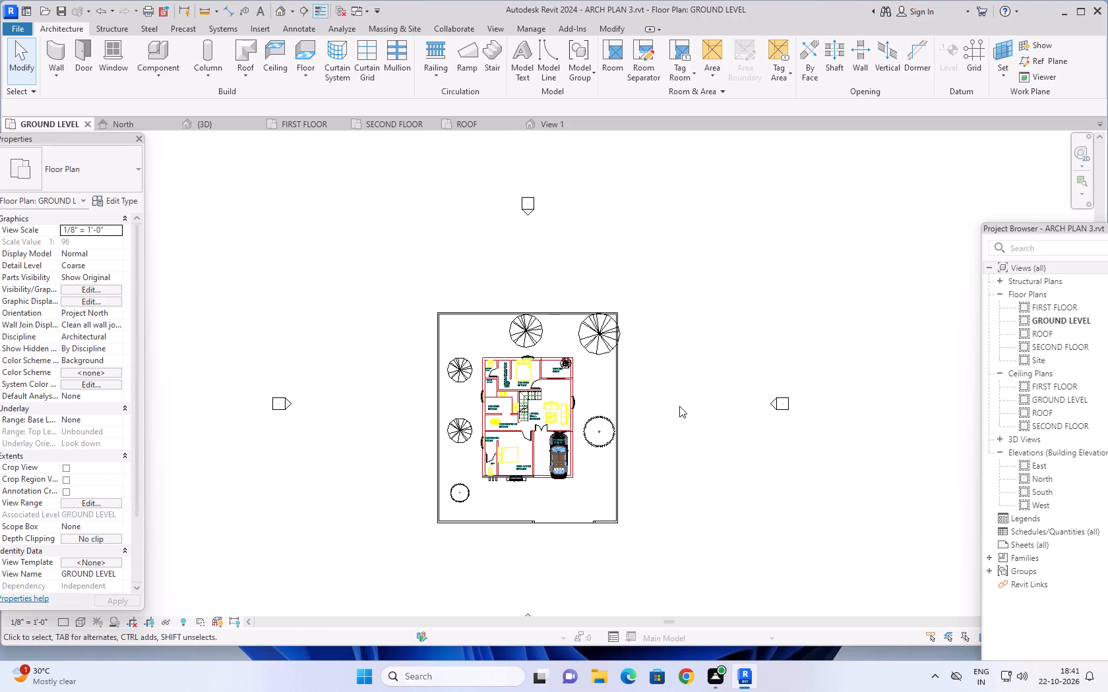
Open the North elevation and set its visual style to Realistic.
{"action": "left_click", "coordinate": [129, 125]}
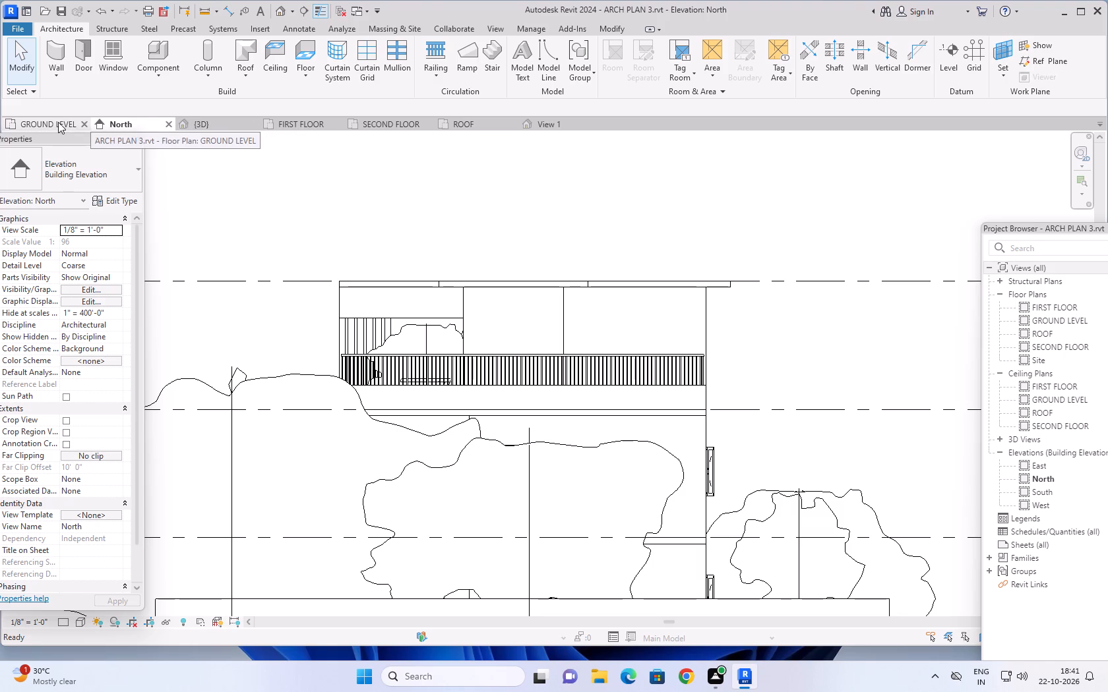
{"action": "scroll", "coordinate": [368, 245], "scroll_direction": "down", "scroll_amount": 7}
{"action": "scroll", "coordinate": [473, 284], "scroll_direction": "down", "scroll_amount": 1}
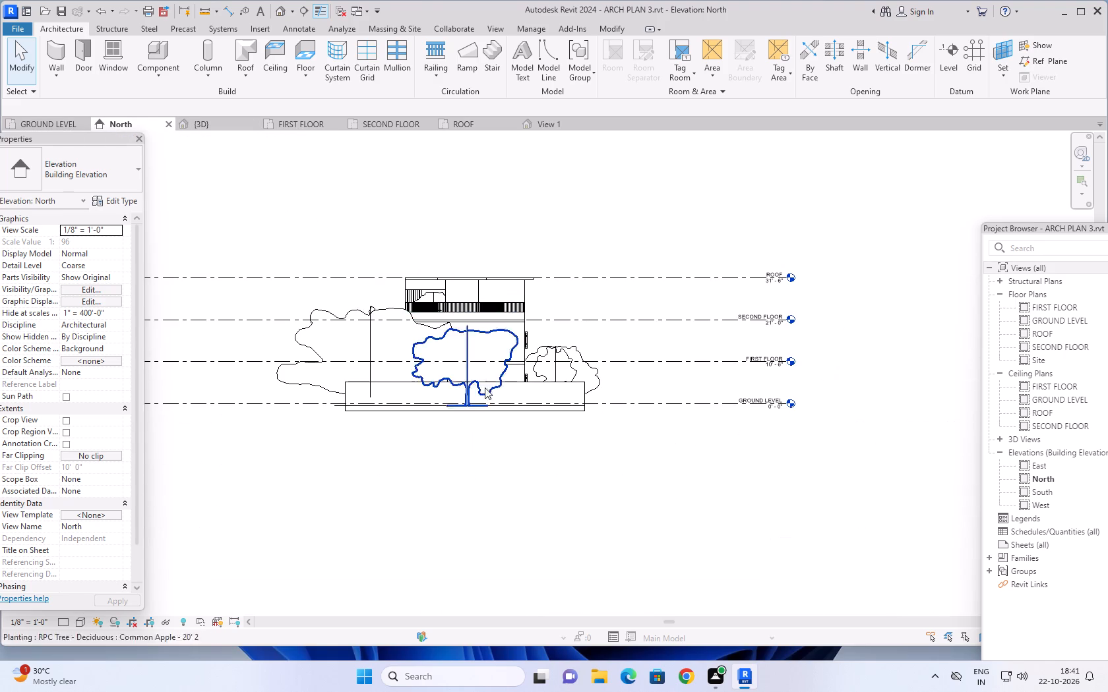
{"action": "middle_click_drag", "start_coordinate": [433, 430], "coordinate": [480, 451], "text": "shift"}
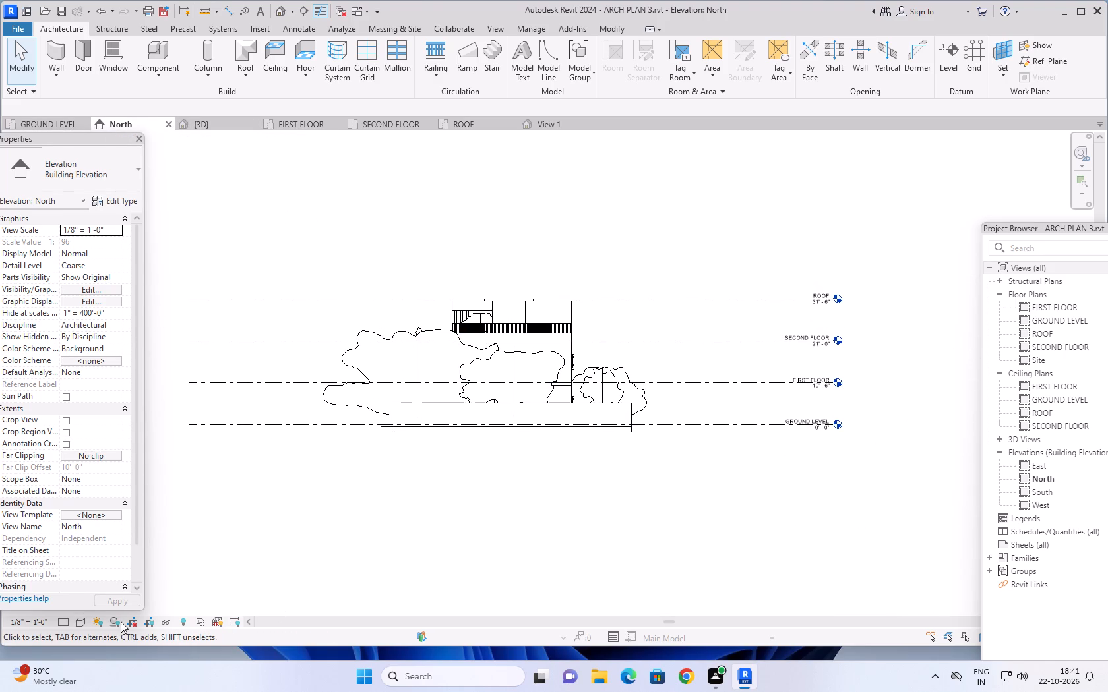
{"action": "left_click", "coordinate": [77, 617]}
{"action": "left_click", "coordinate": [103, 601]}
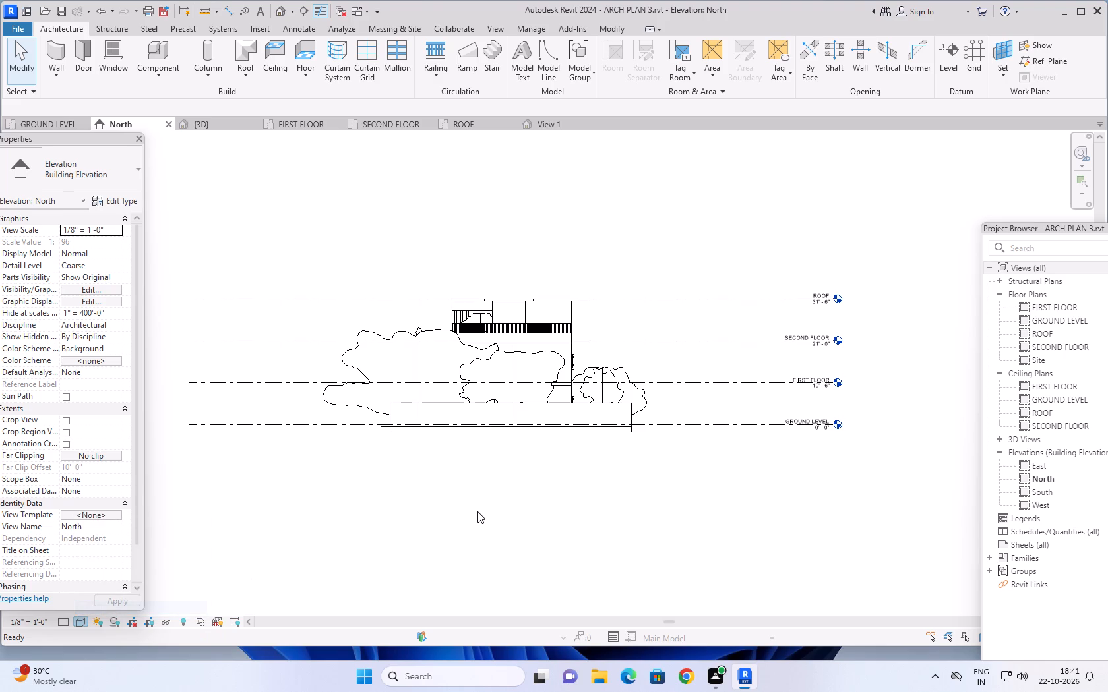
Examine the building, trees and compound wall in the North elevation.
{"action": "middle_click_drag", "start_coordinate": [568, 469], "coordinate": [559, 483], "text": "shift"}
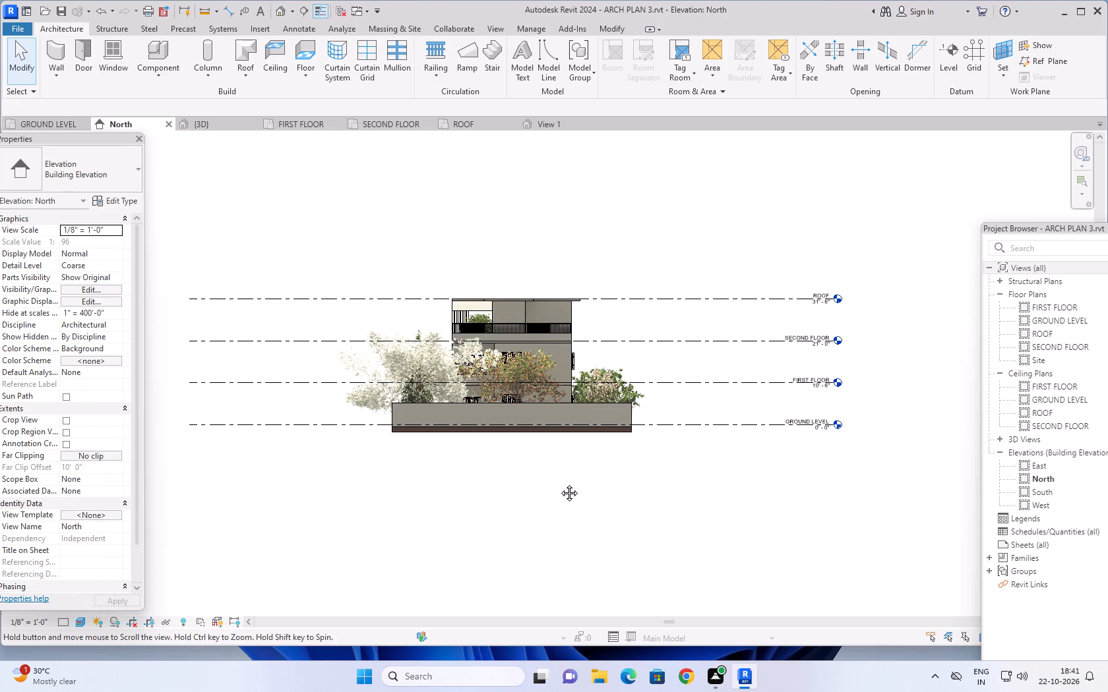
{"action": "middle_click_drag", "start_coordinate": [559, 483], "coordinate": [549, 498], "text": "shift"}
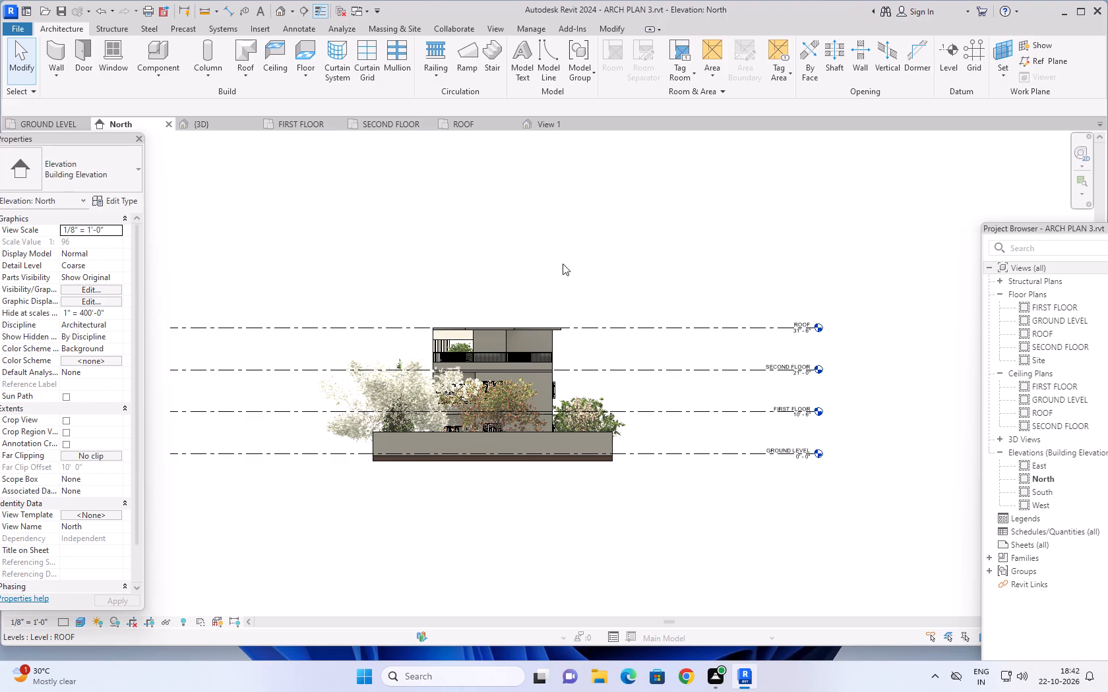
{"action": "scroll", "coordinate": [585, 257], "scroll_direction": "down", "scroll_amount": 1}
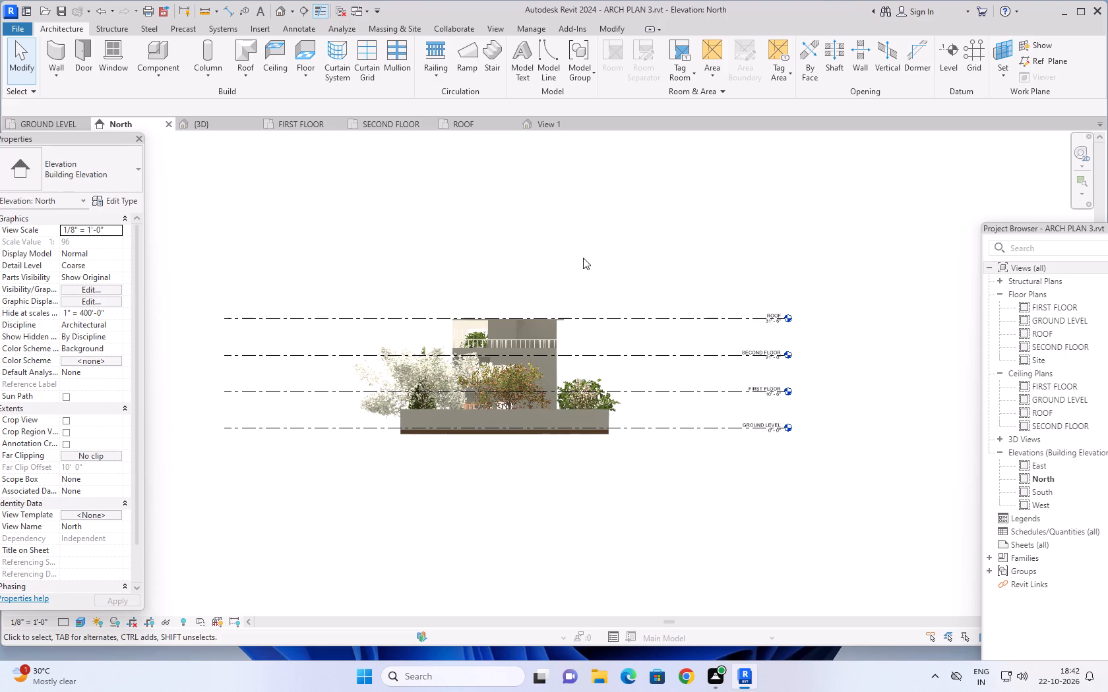
{"action": "middle_click_drag", "start_coordinate": [543, 257], "coordinate": [566, 274]}
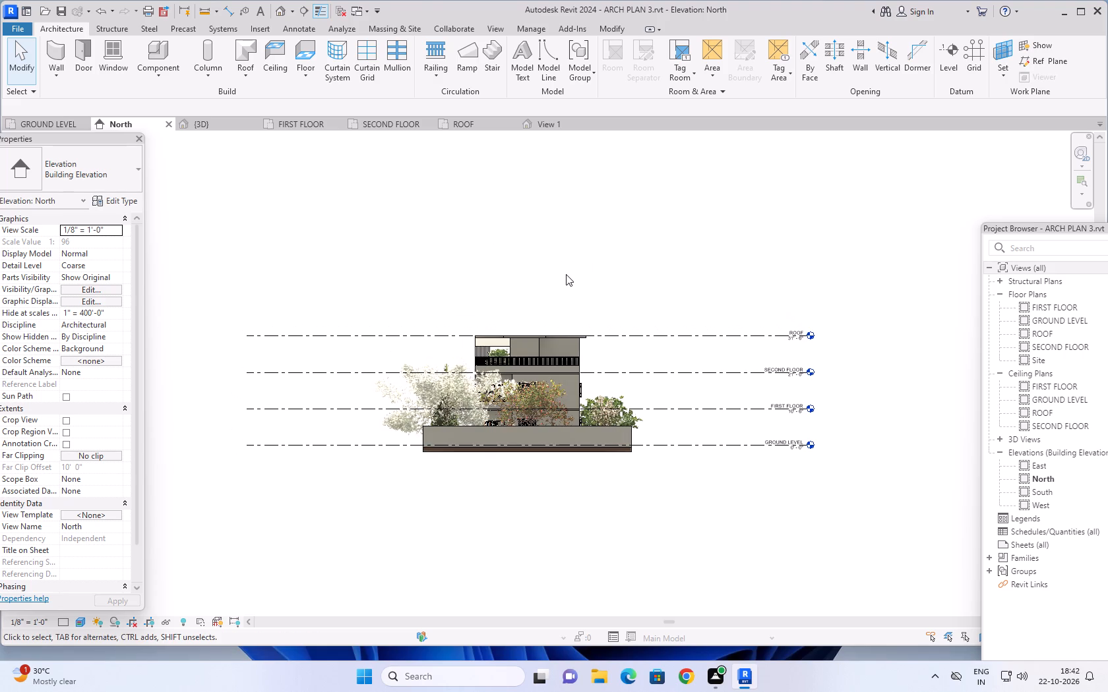
{"action": "scroll", "coordinate": [506, 289], "scroll_direction": "up", "scroll_amount": 1}
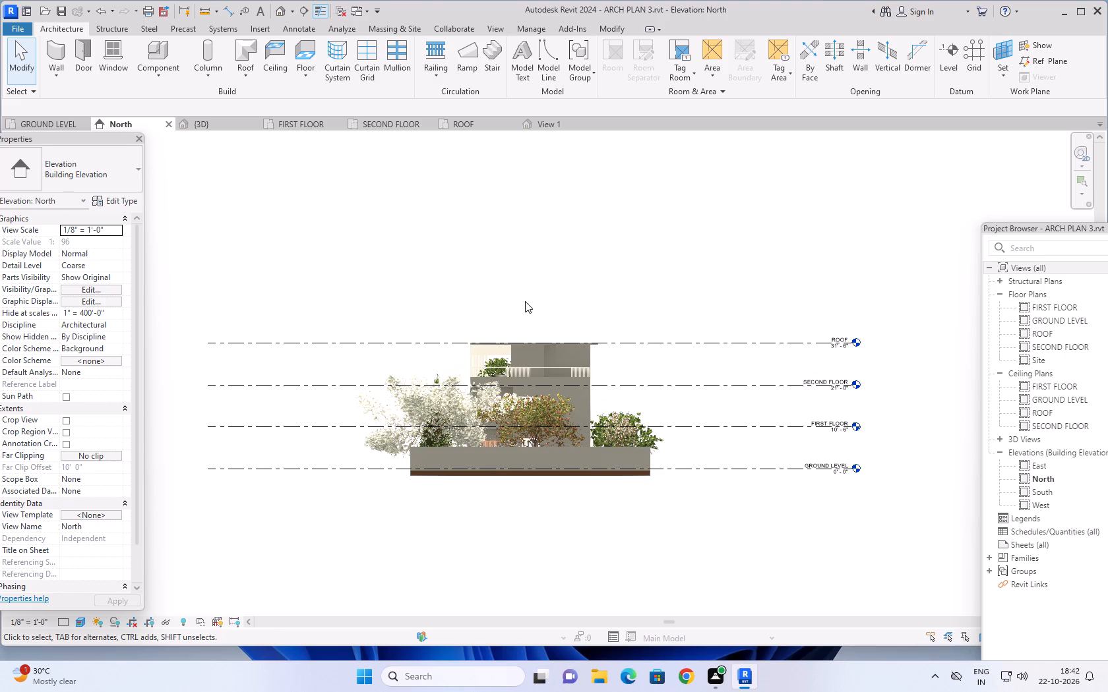
{"action": "middle_click_drag", "start_coordinate": [525, 301], "coordinate": [536, 269]}
{"action": "scroll", "coordinate": [536, 269], "scroll_direction": "up", "scroll_amount": 1}
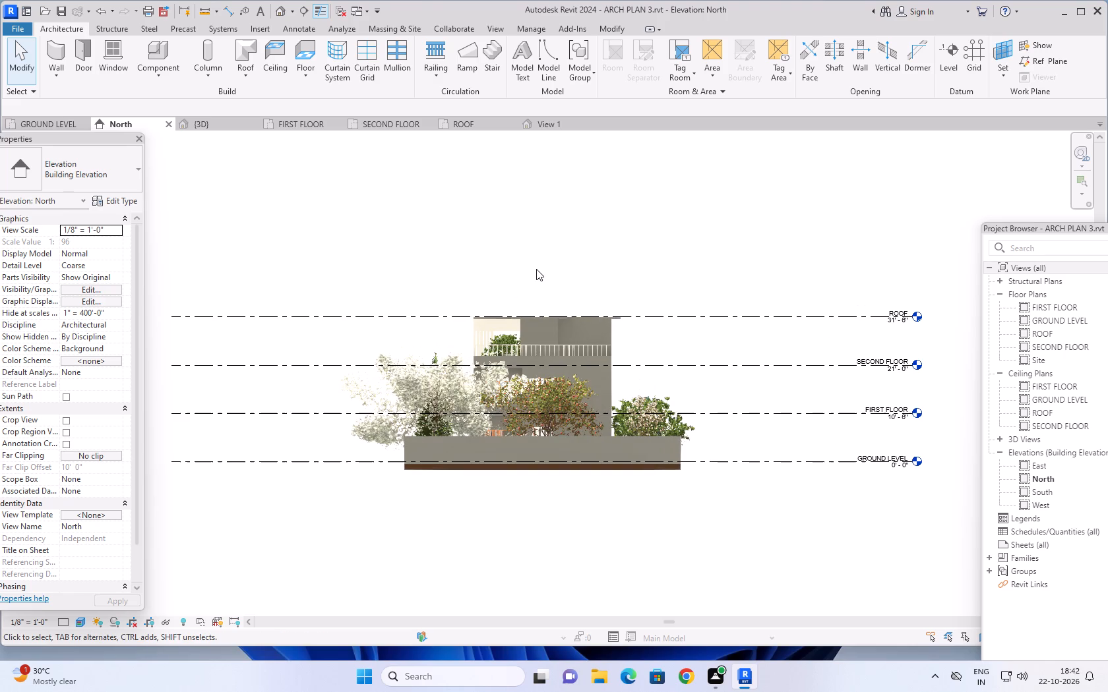
{"action": "middle_click_drag", "start_coordinate": [545, 248], "coordinate": [547, 261]}
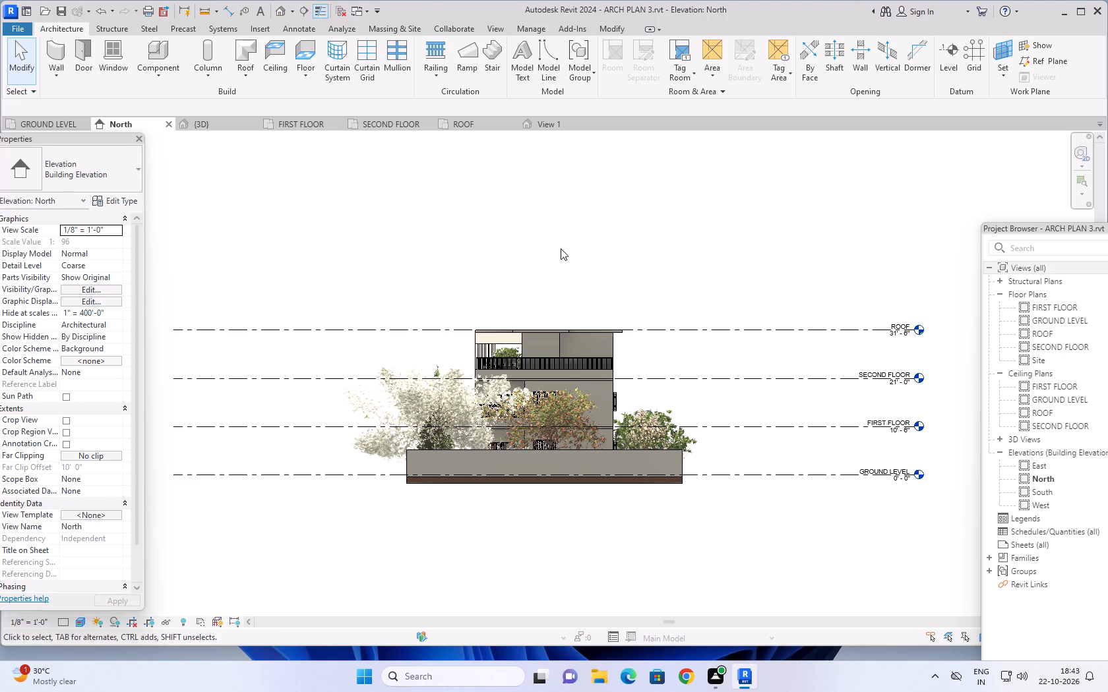
{"action": "scroll", "coordinate": [563, 257], "scroll_direction": "down", "scroll_amount": 1}
{"action": "middle_click_drag", "start_coordinate": [563, 257], "coordinate": [572, 237]}
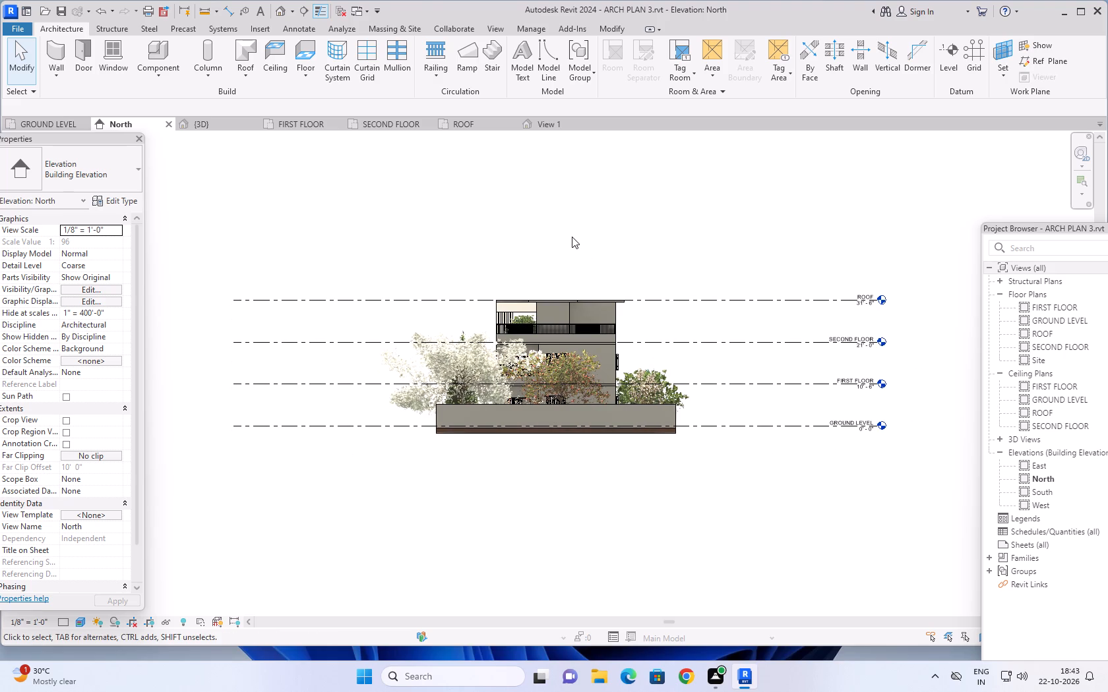
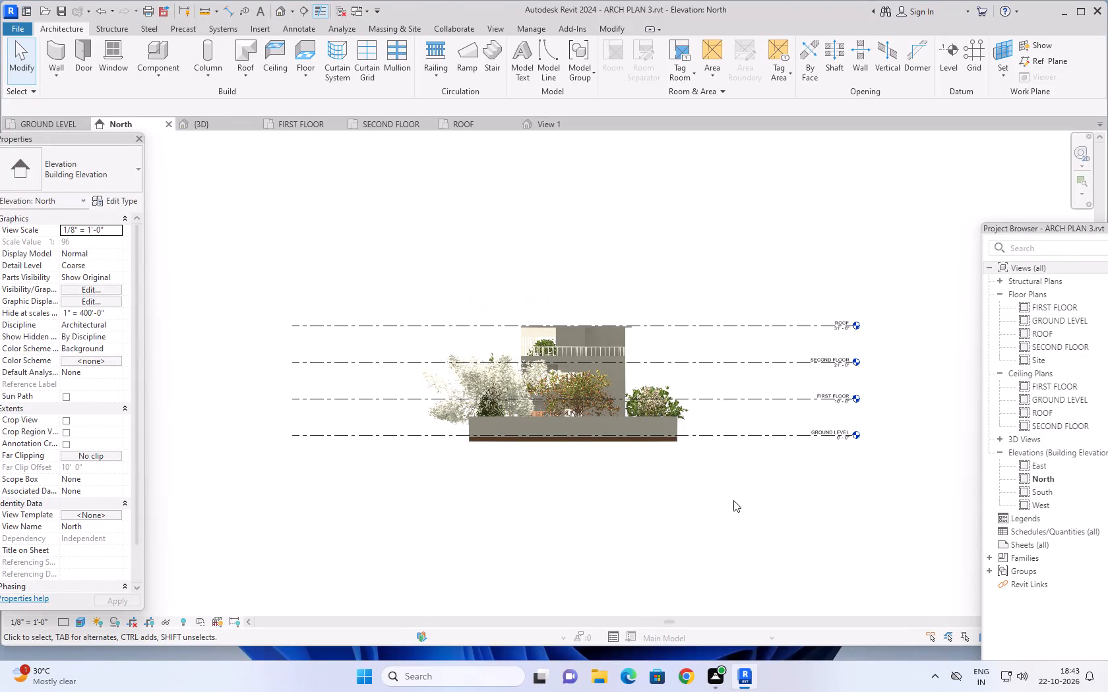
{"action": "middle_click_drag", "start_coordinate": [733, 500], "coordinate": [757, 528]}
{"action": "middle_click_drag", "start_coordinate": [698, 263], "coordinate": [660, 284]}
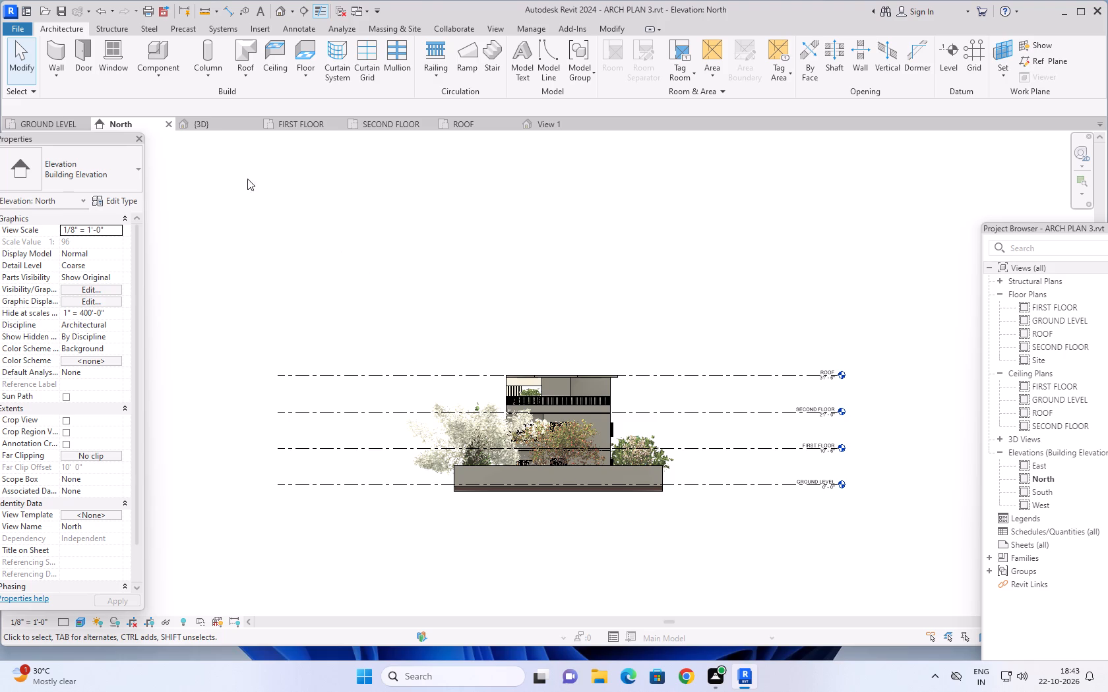
Open the {3D} view and examine the building's left side, front facade and compound walls from several angles.
{"action": "left_click", "coordinate": [208, 128]}
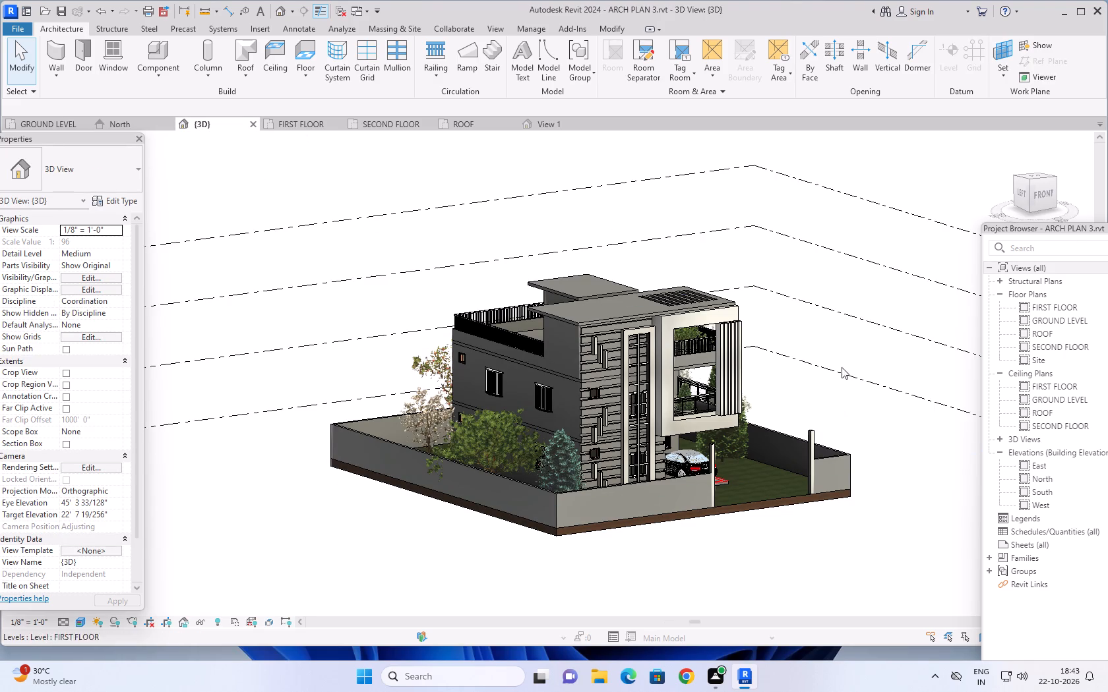
{"action": "scroll", "coordinate": [806, 401], "scroll_direction": "up", "scroll_amount": 2}
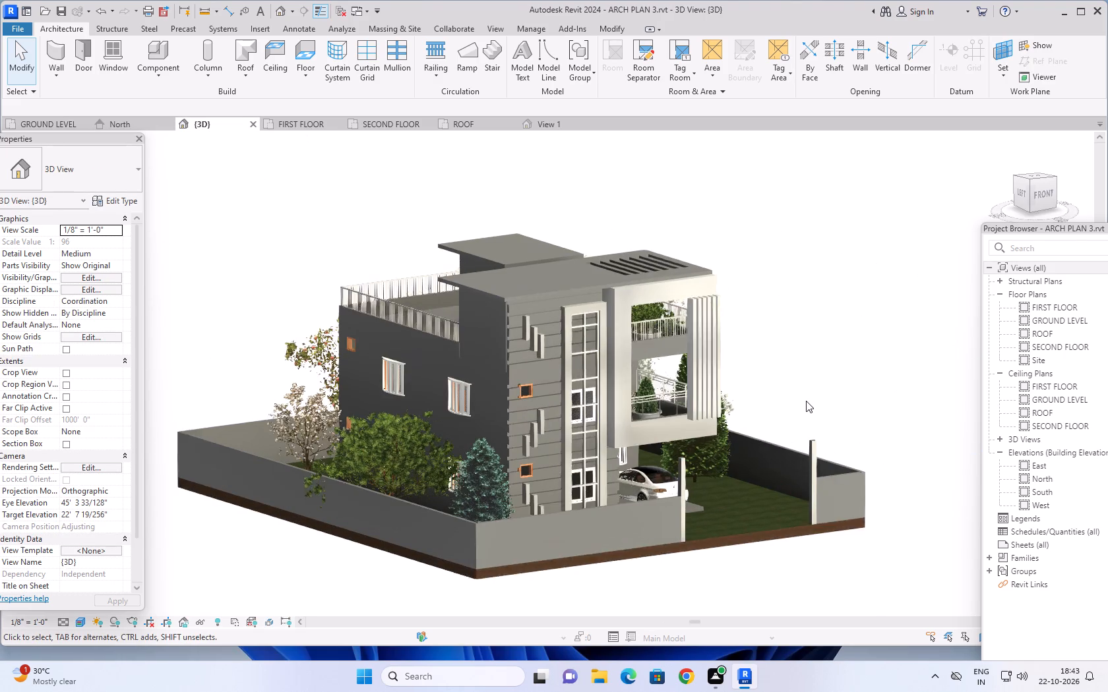
{"action": "scroll", "coordinate": [806, 401], "scroll_direction": "up", "scroll_amount": 1}
{"action": "middle_click_drag", "start_coordinate": [806, 401], "coordinate": [801, 389], "text": "shift"}
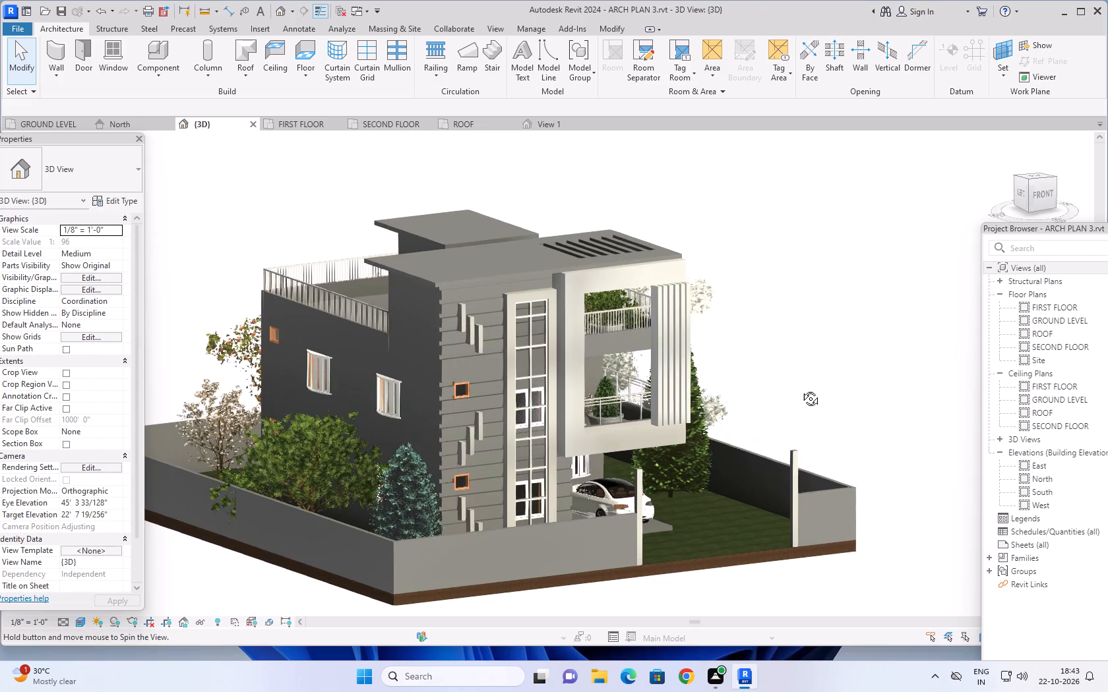
{"action": "middle_click_drag", "start_coordinate": [801, 389], "coordinate": [813, 371], "text": "shift"}
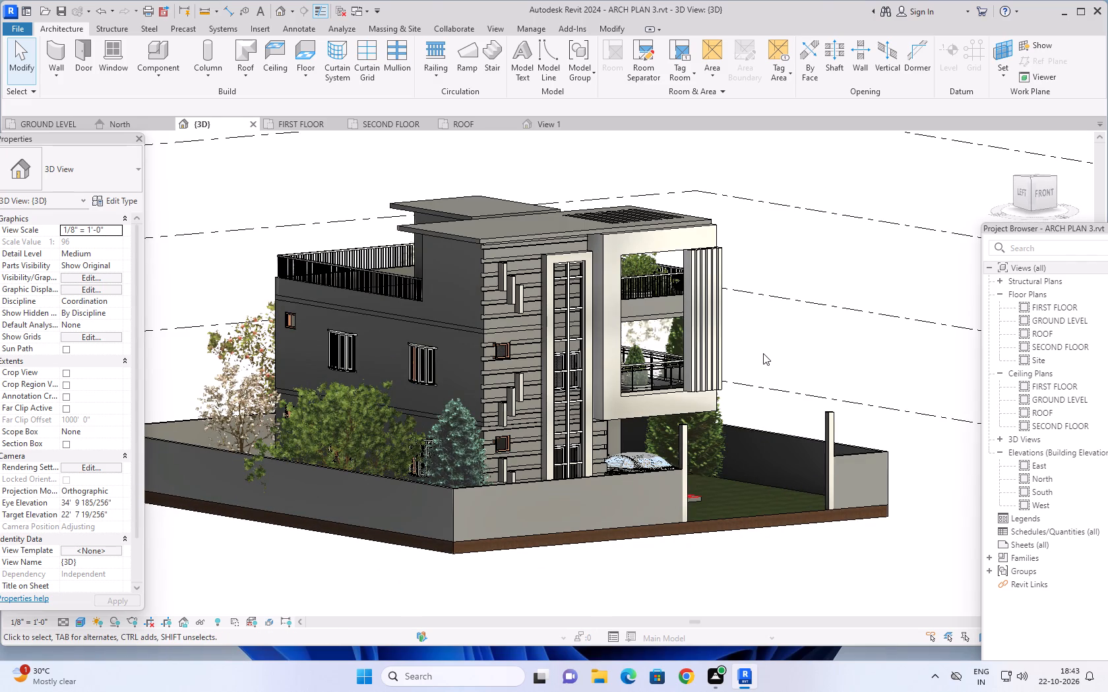
{"action": "middle_click_drag", "start_coordinate": [781, 340], "coordinate": [819, 326]}
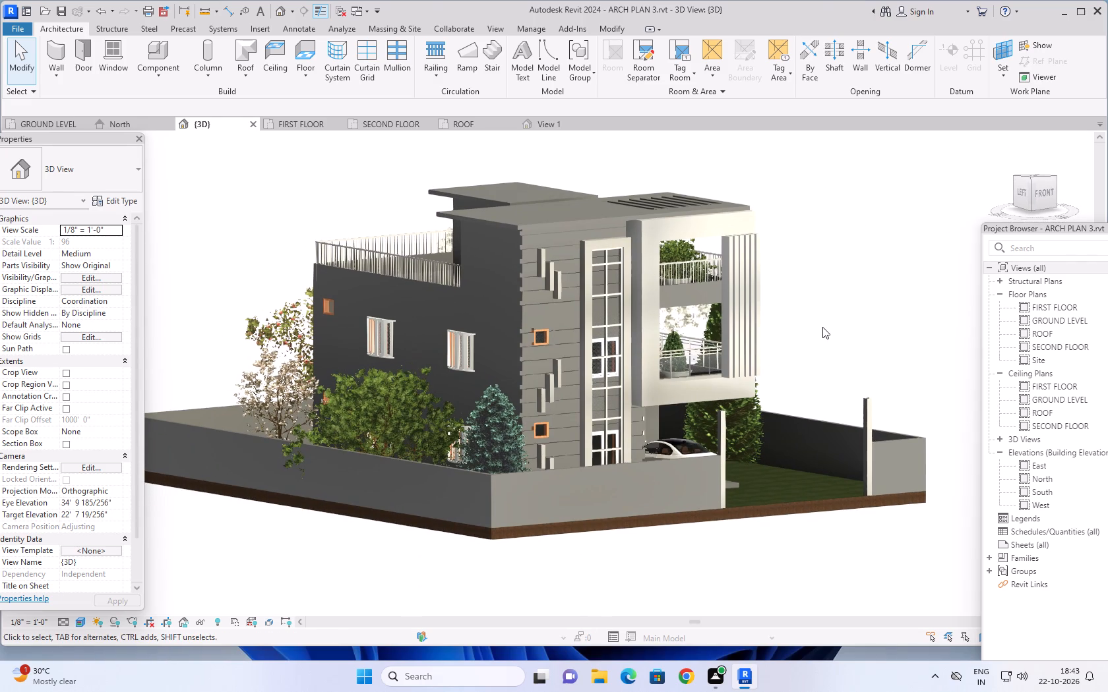
{"action": "middle_click_drag", "start_coordinate": [827, 347], "coordinate": [804, 409], "text": "shift"}
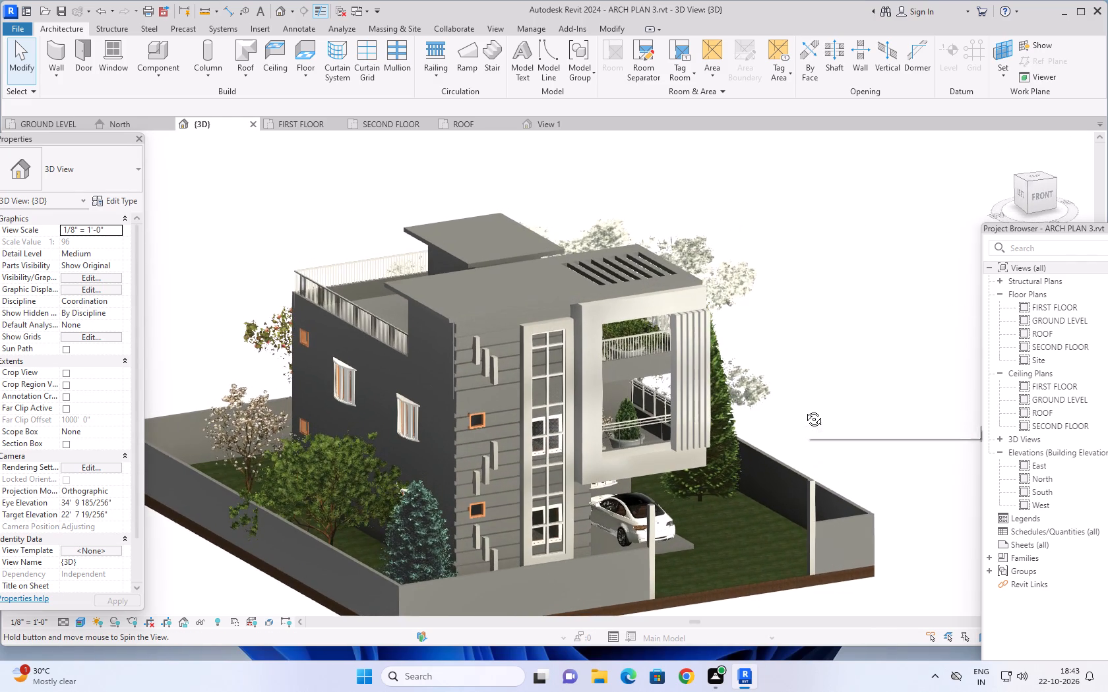
{"action": "middle_click_drag", "start_coordinate": [804, 409], "coordinate": [650, 432], "text": "shift"}
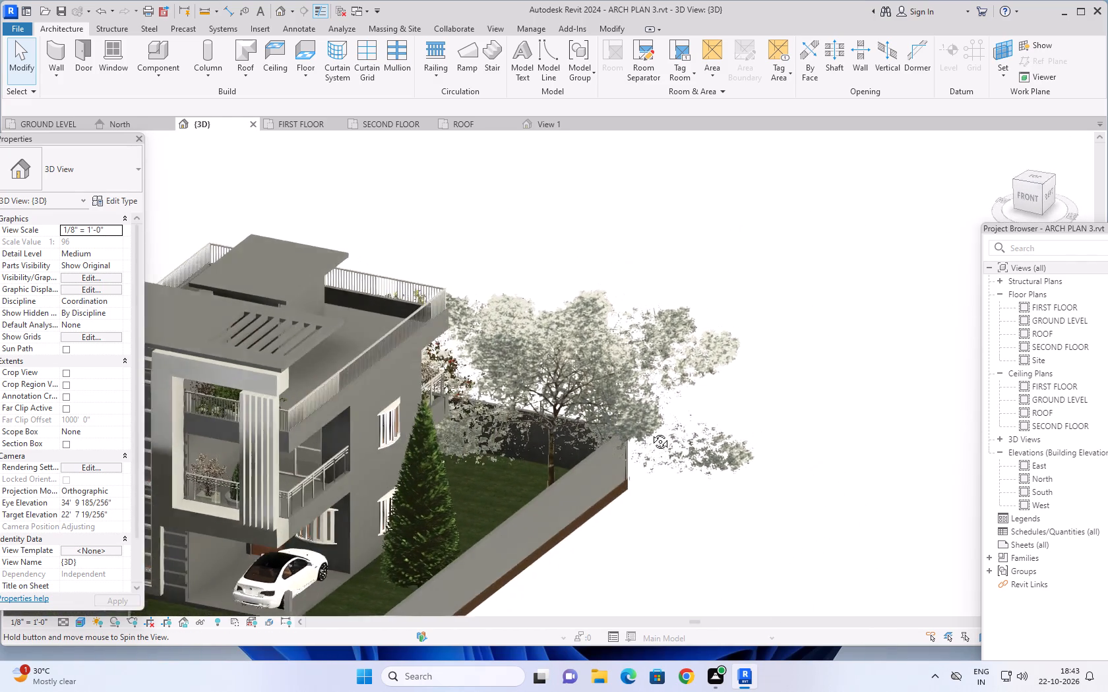
{"action": "middle_click_drag", "start_coordinate": [650, 432], "coordinate": [647, 401], "text": "shift"}
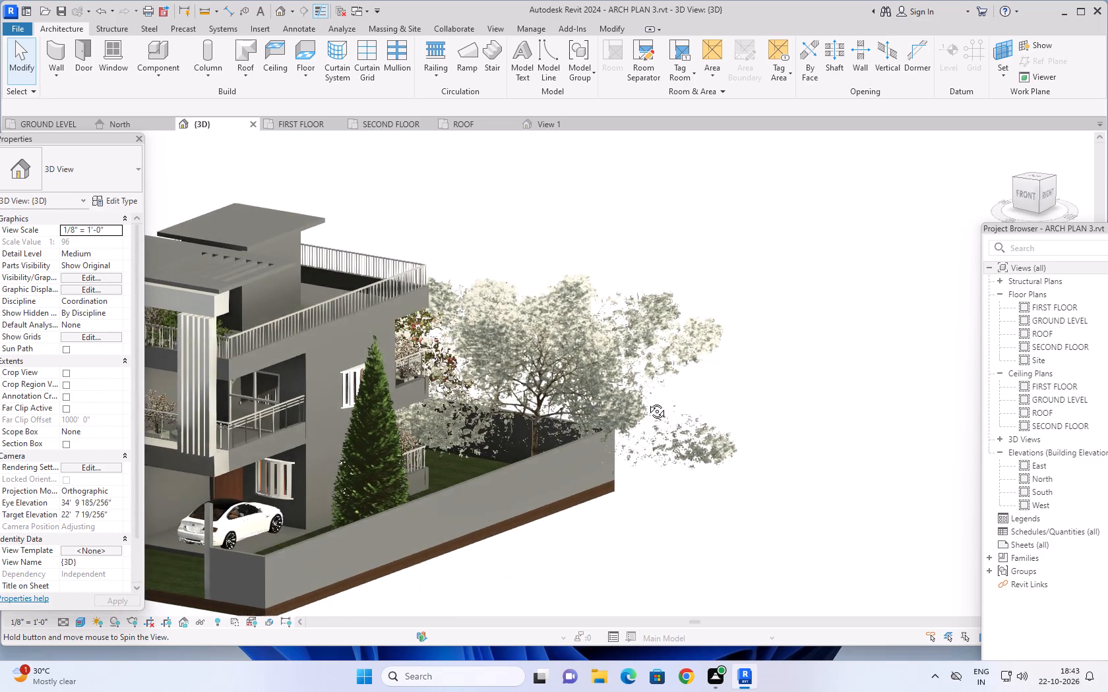
{"action": "middle_click_drag", "start_coordinate": [647, 401], "coordinate": [797, 373], "text": "shift"}
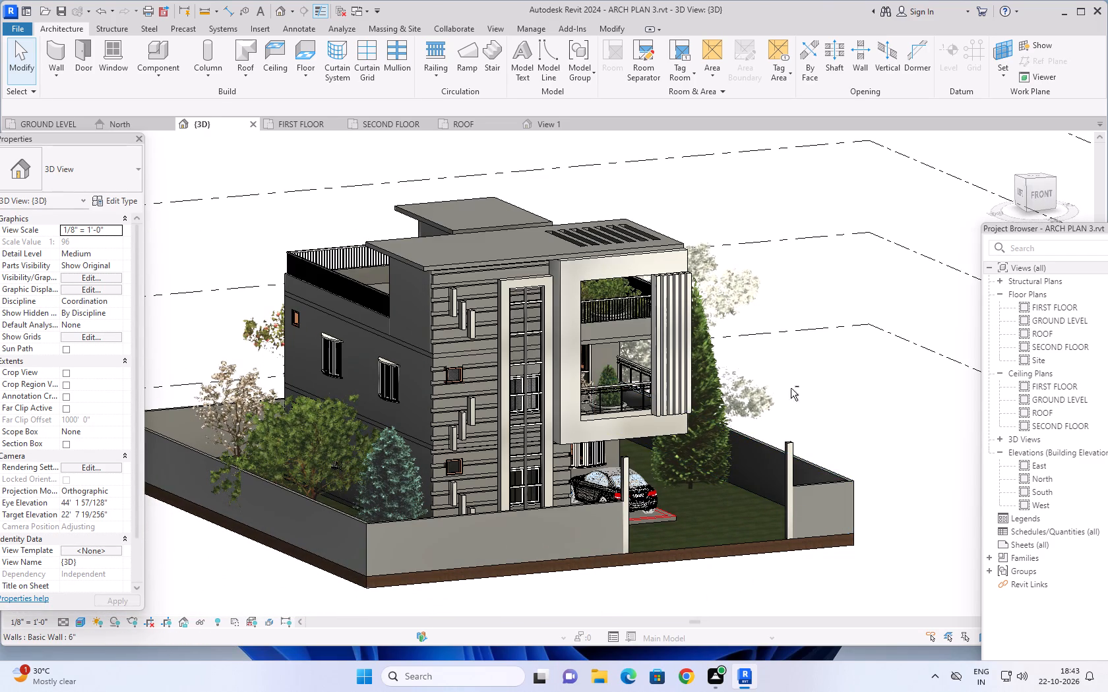
{"action": "middle_click_drag", "start_coordinate": [799, 372], "coordinate": [818, 337], "text": "shift"}
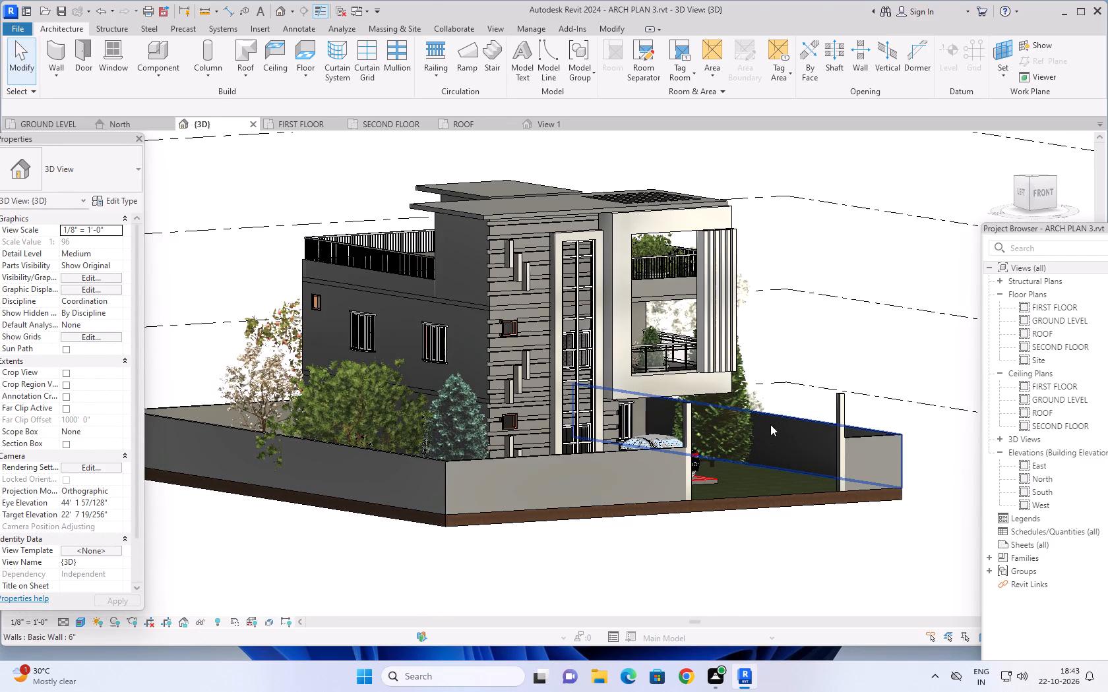
{"action": "scroll", "coordinate": [763, 433], "scroll_direction": "up", "scroll_amount": 3}
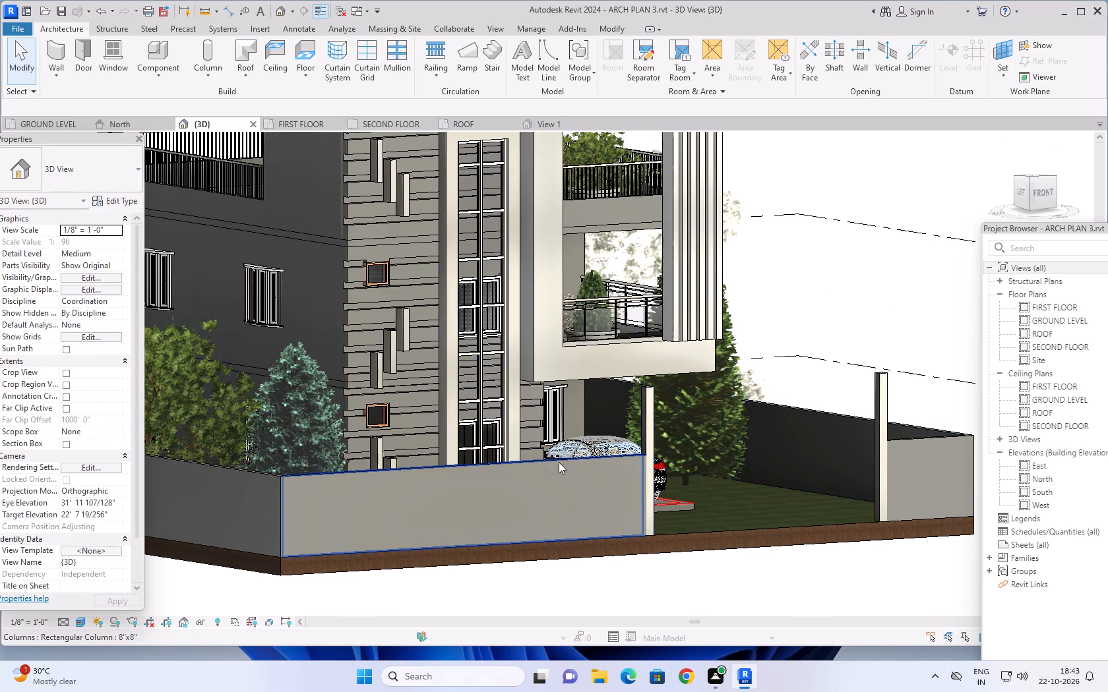
{"action": "middle_click_drag", "start_coordinate": [518, 458], "coordinate": [606, 556], "text": "shift"}
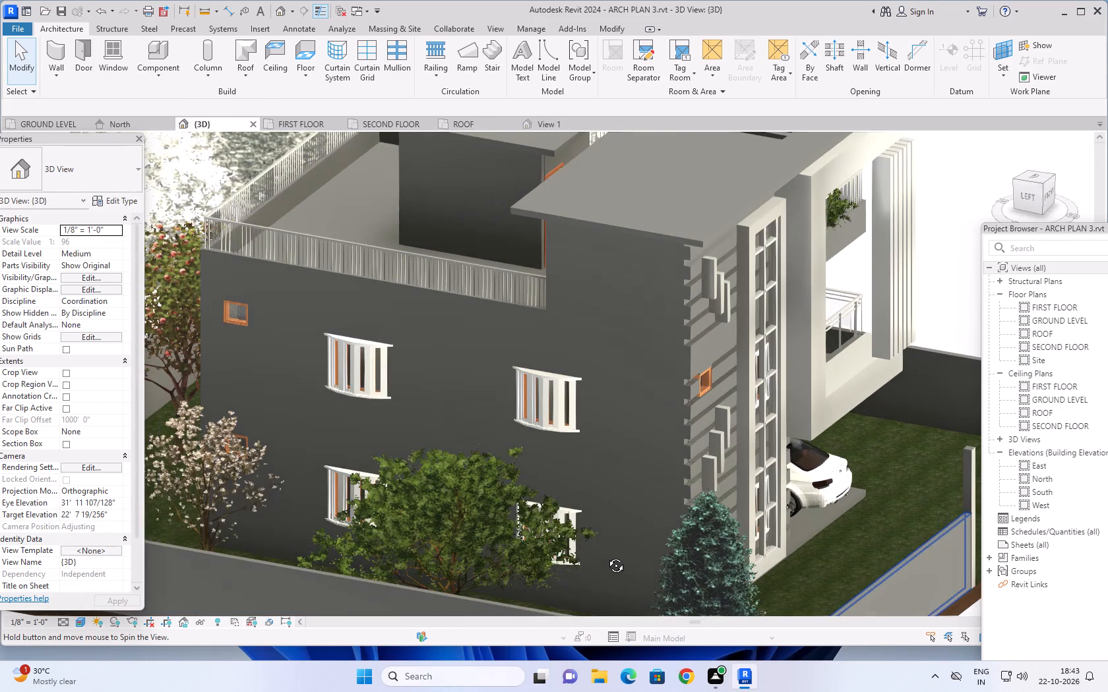
{"action": "middle_click_drag", "start_coordinate": [606, 556], "coordinate": [577, 496], "text": "shift"}
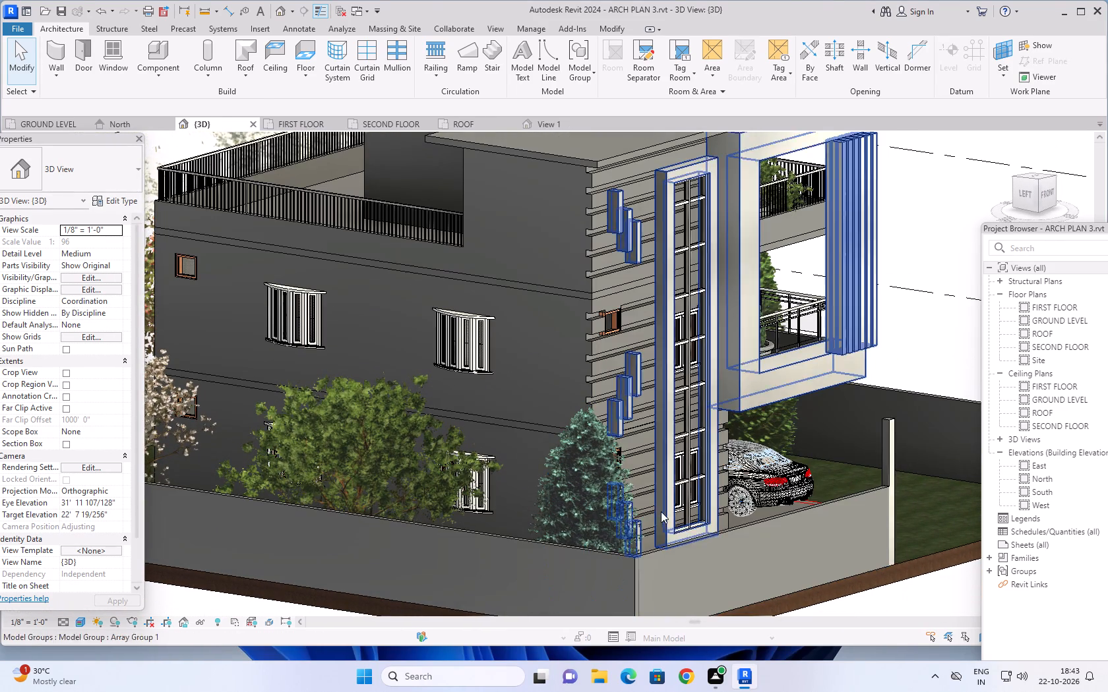
{"action": "middle_click_drag", "start_coordinate": [671, 504], "coordinate": [614, 418]}
{"action": "middle_click_drag", "start_coordinate": [619, 433], "coordinate": [631, 492], "text": "shift"}
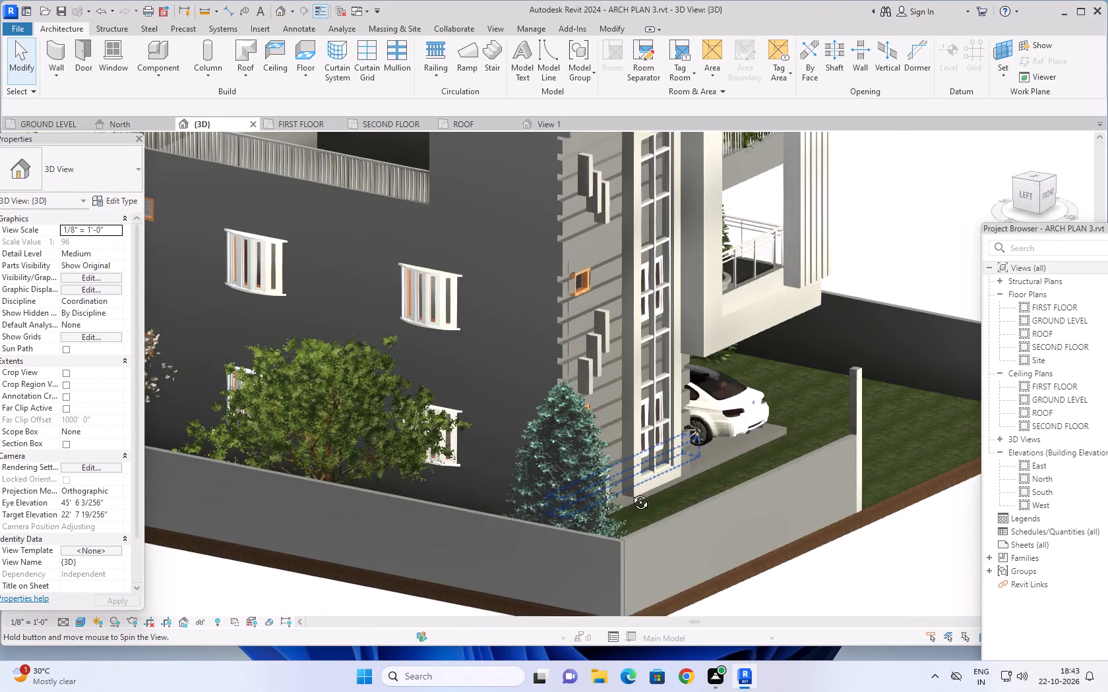
{"action": "middle_click_drag", "start_coordinate": [631, 492], "coordinate": [617, 553], "text": "shift"}
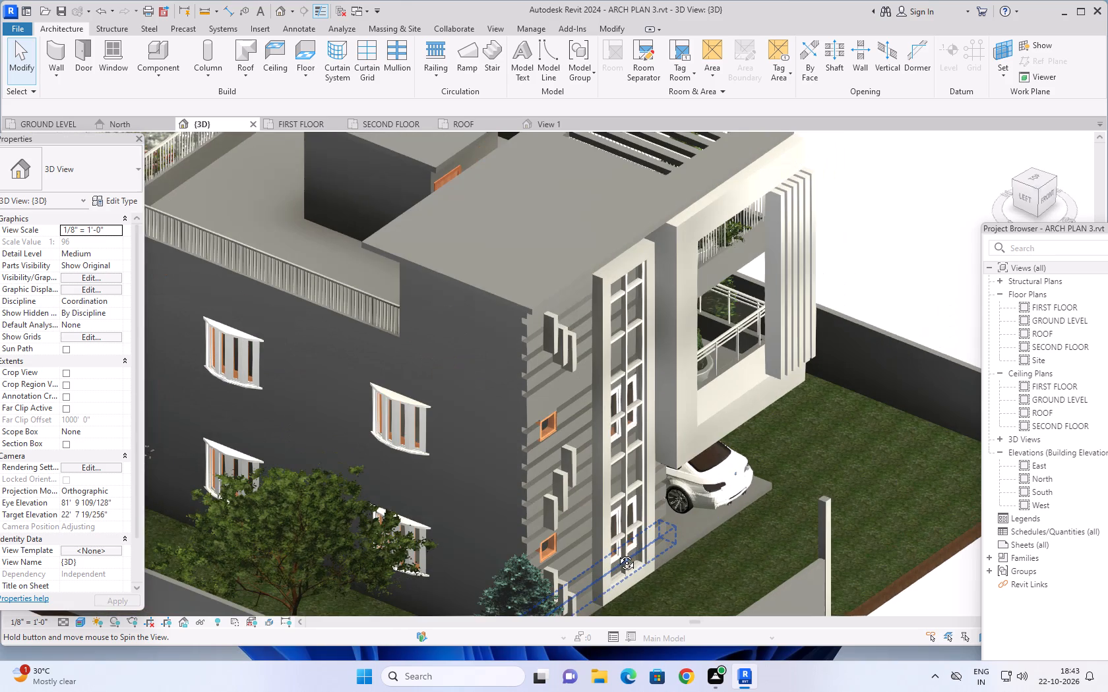
{"action": "middle_click_drag", "start_coordinate": [617, 553], "coordinate": [529, 490], "text": "shift"}
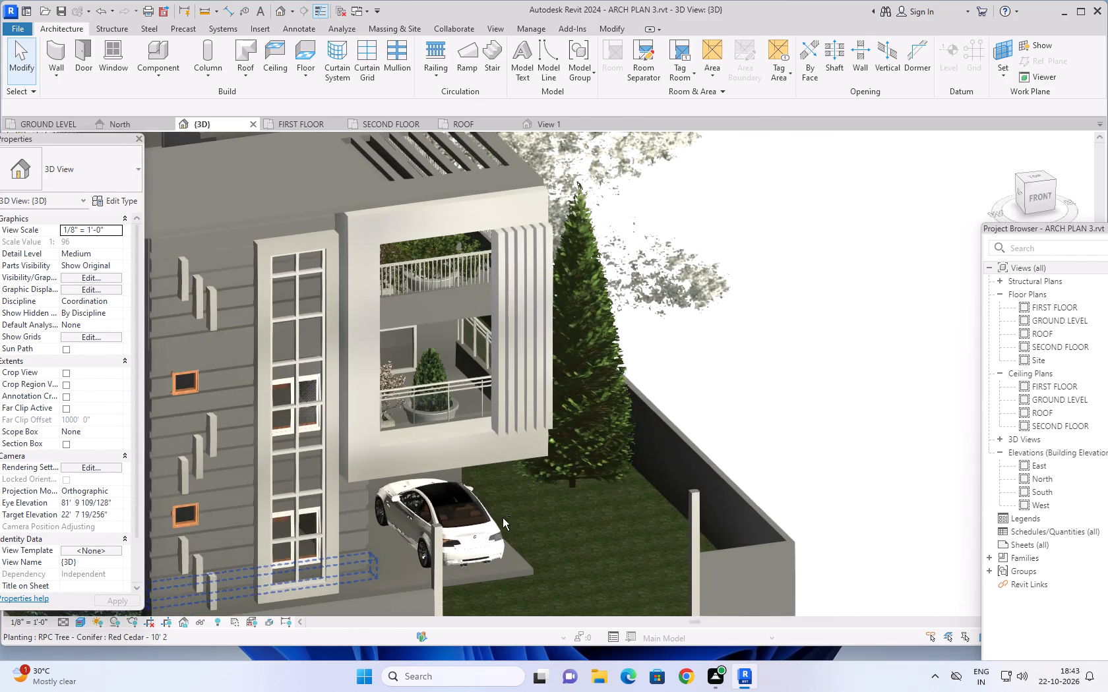
Inspect the parked BMW car beside the entrance up close, including its rear badge, before viewing the whole building again.
{"action": "scroll", "coordinate": [465, 539], "scroll_direction": "up", "scroll_amount": 14}
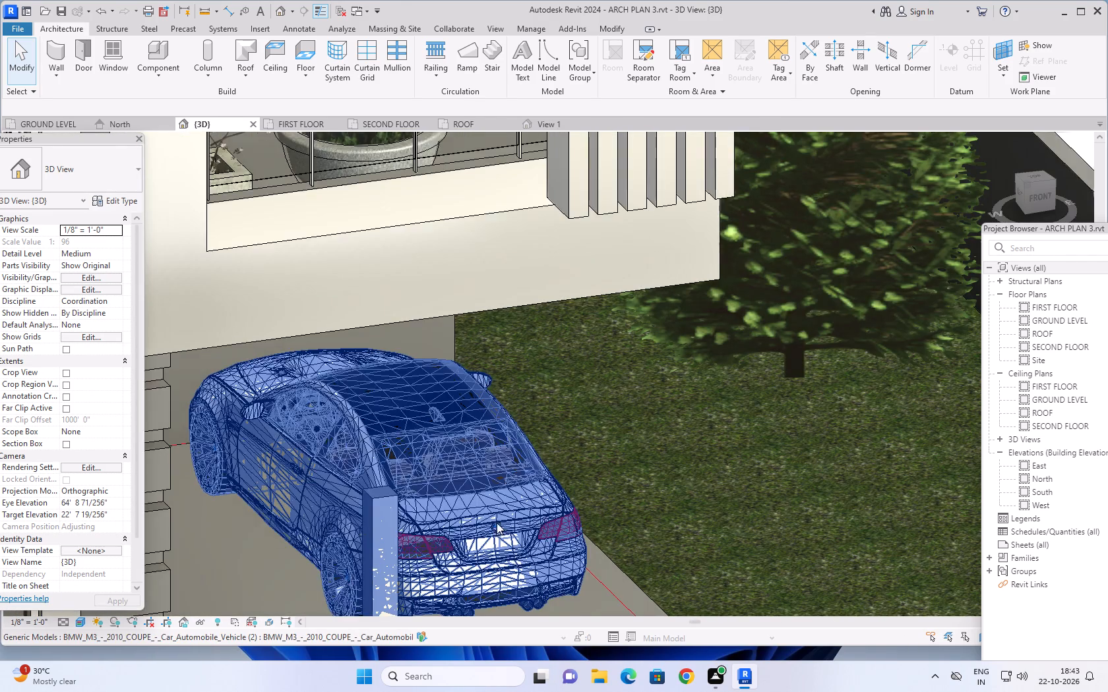
{"action": "scroll", "coordinate": [503, 513], "scroll_direction": "up", "scroll_amount": 10}
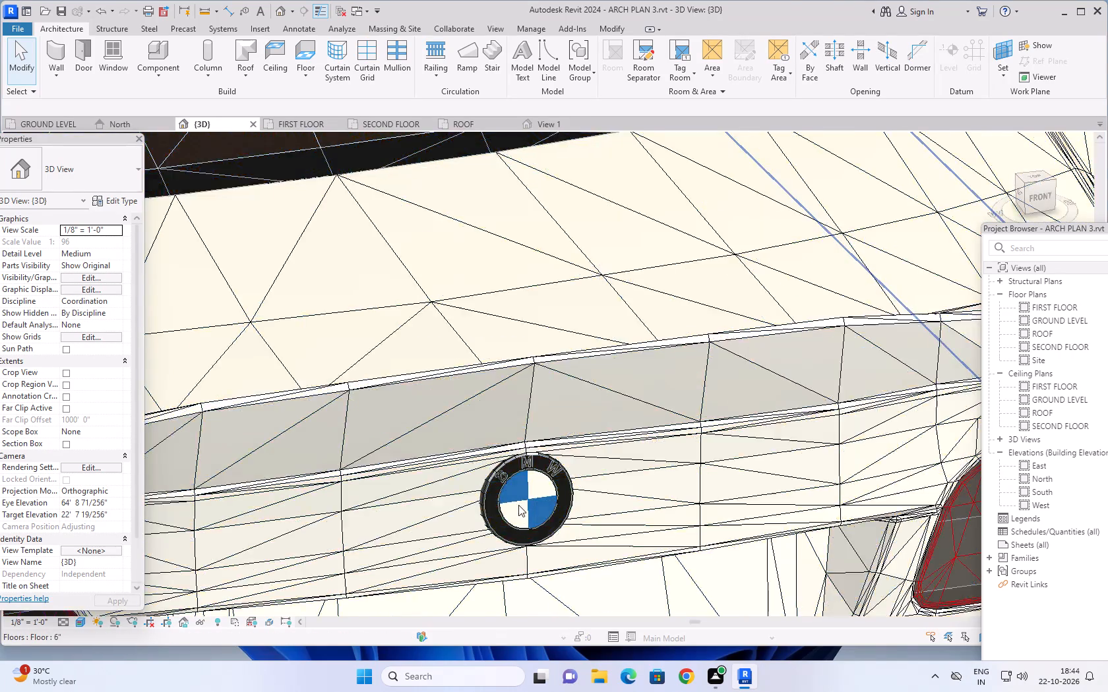
{"action": "scroll", "coordinate": [538, 500], "scroll_direction": "down", "scroll_amount": 5}
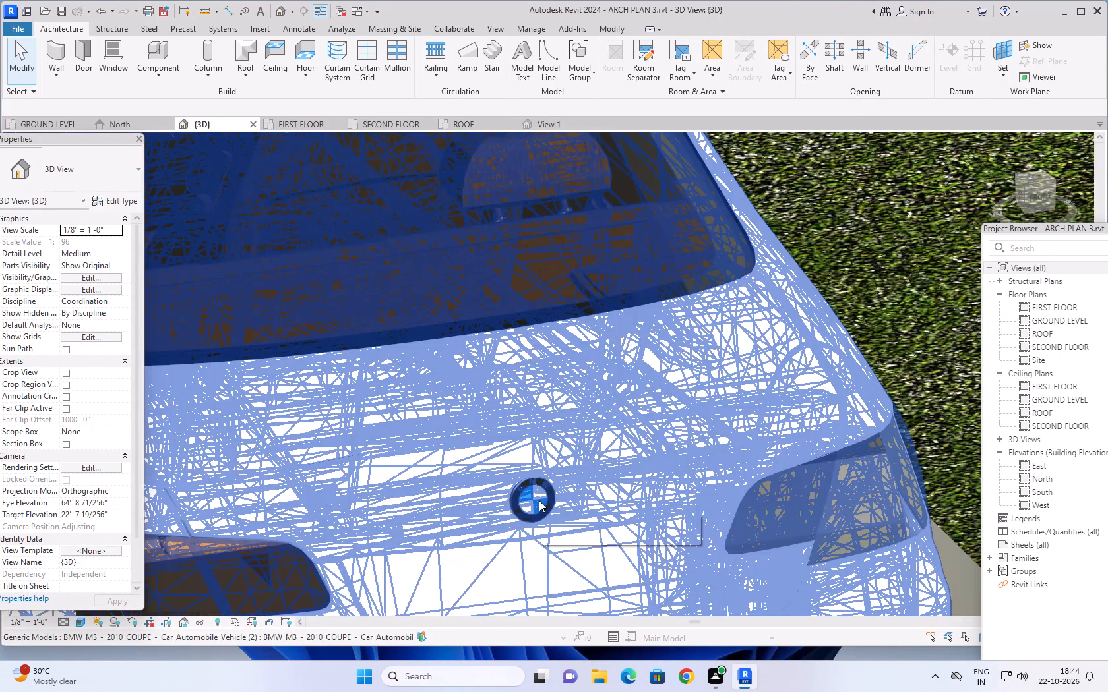
{"action": "scroll", "coordinate": [540, 500], "scroll_direction": "down", "scroll_amount": 11}
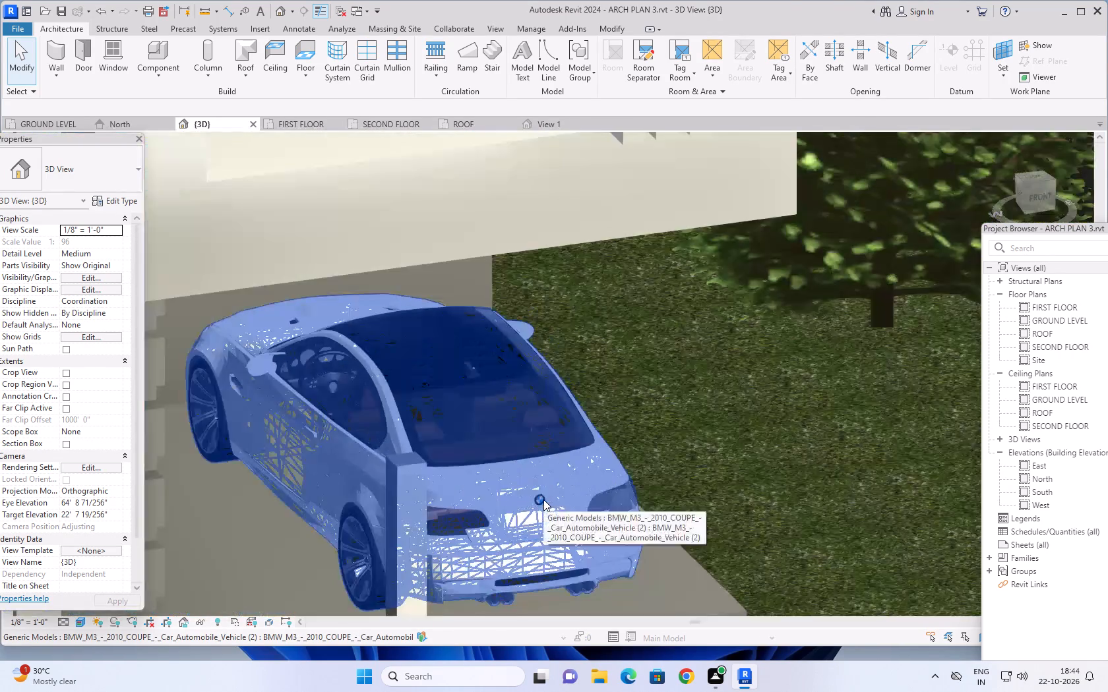
{"action": "scroll", "coordinate": [543, 500], "scroll_direction": "down", "scroll_amount": 12}
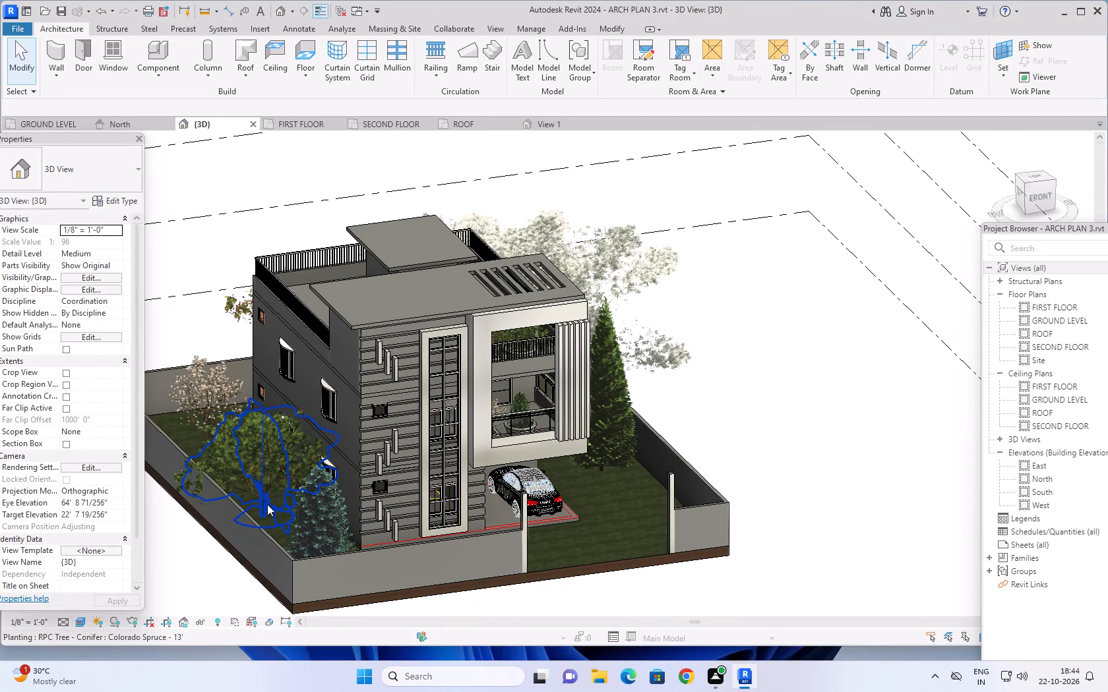
Examine the building's left side, front balconies and surrounding trees from low and raised angles in the 3D view.
{"action": "middle_click_drag", "start_coordinate": [266, 508], "coordinate": [324, 480], "text": "shift"}
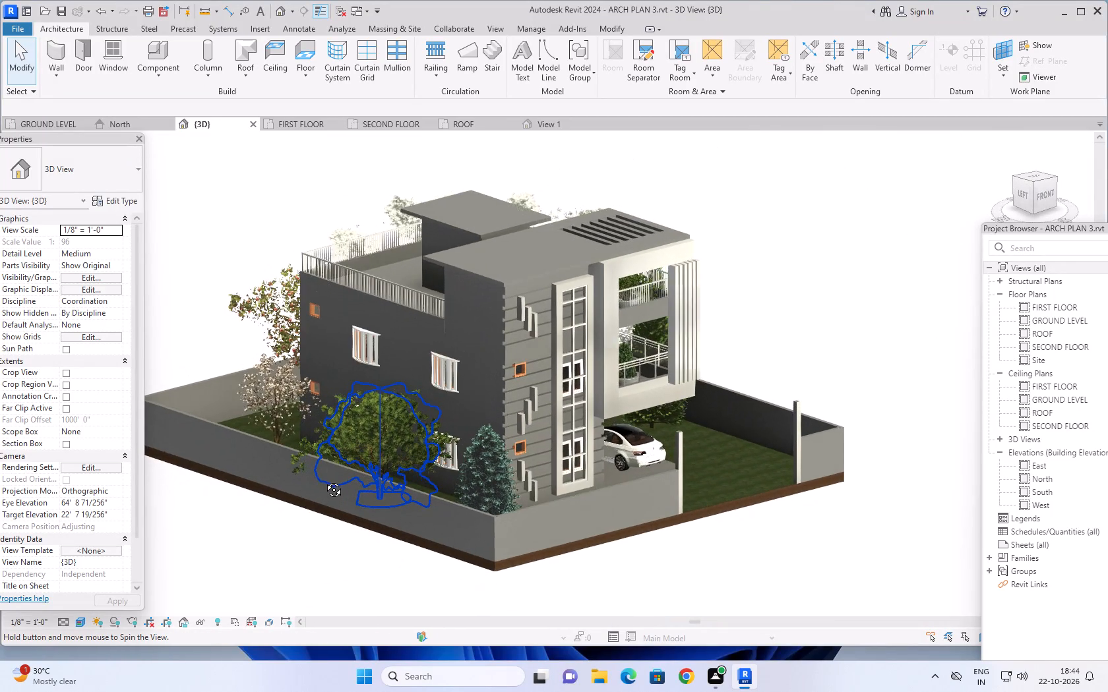
{"action": "middle_click_drag", "start_coordinate": [324, 480], "coordinate": [324, 478], "text": "shift"}
{"action": "middle_click_drag", "start_coordinate": [324, 478], "coordinate": [266, 533]}
{"action": "middle_click_drag", "start_coordinate": [589, 482], "coordinate": [613, 455], "text": "shift"}
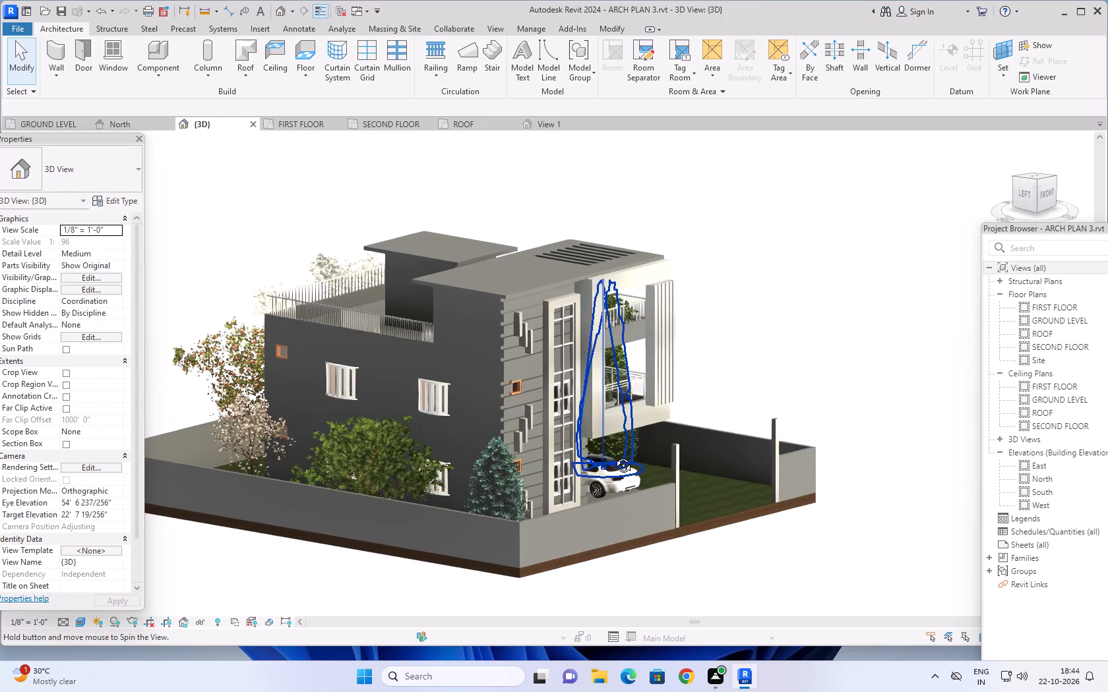
{"action": "middle_click_drag", "start_coordinate": [613, 455], "coordinate": [607, 455], "text": "shift"}
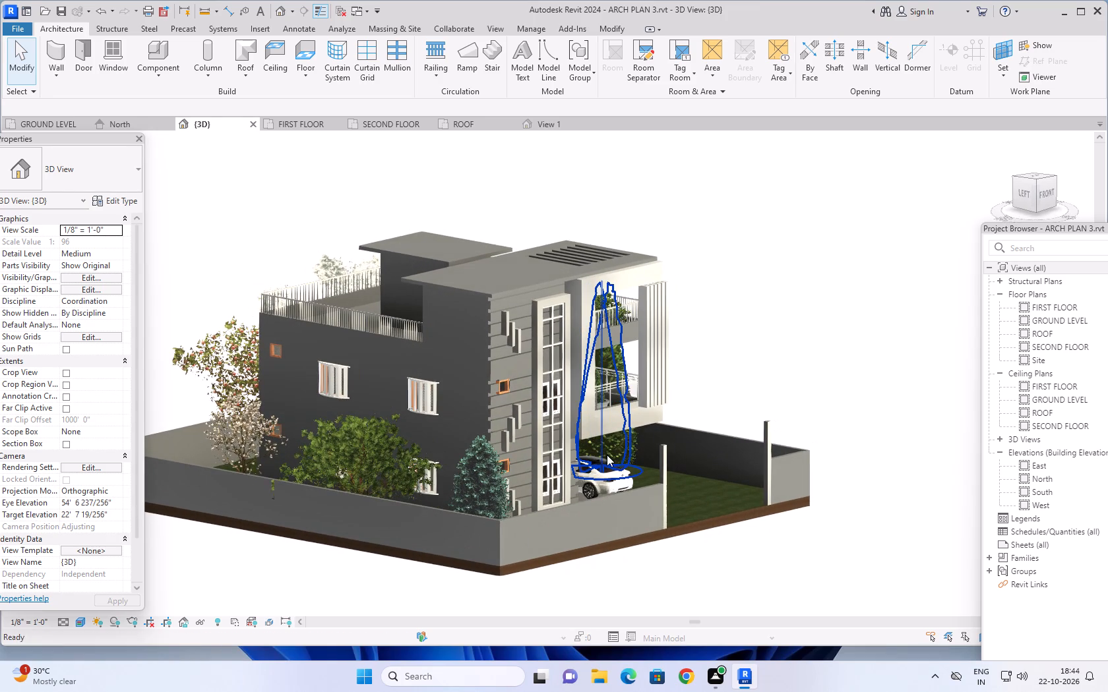
{"action": "middle_click_drag", "start_coordinate": [673, 434], "coordinate": [640, 505]}
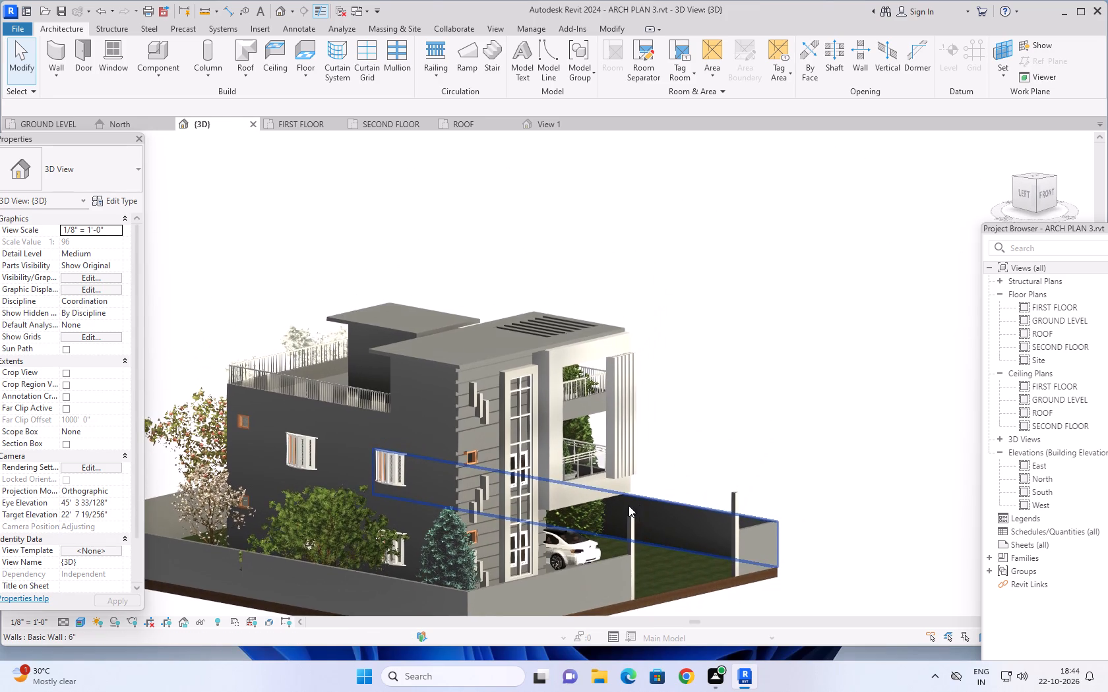
{"action": "middle_click_drag", "start_coordinate": [628, 505], "coordinate": [634, 452], "text": "shift"}
{"action": "scroll", "coordinate": [614, 486], "scroll_direction": "up", "scroll_amount": 2}
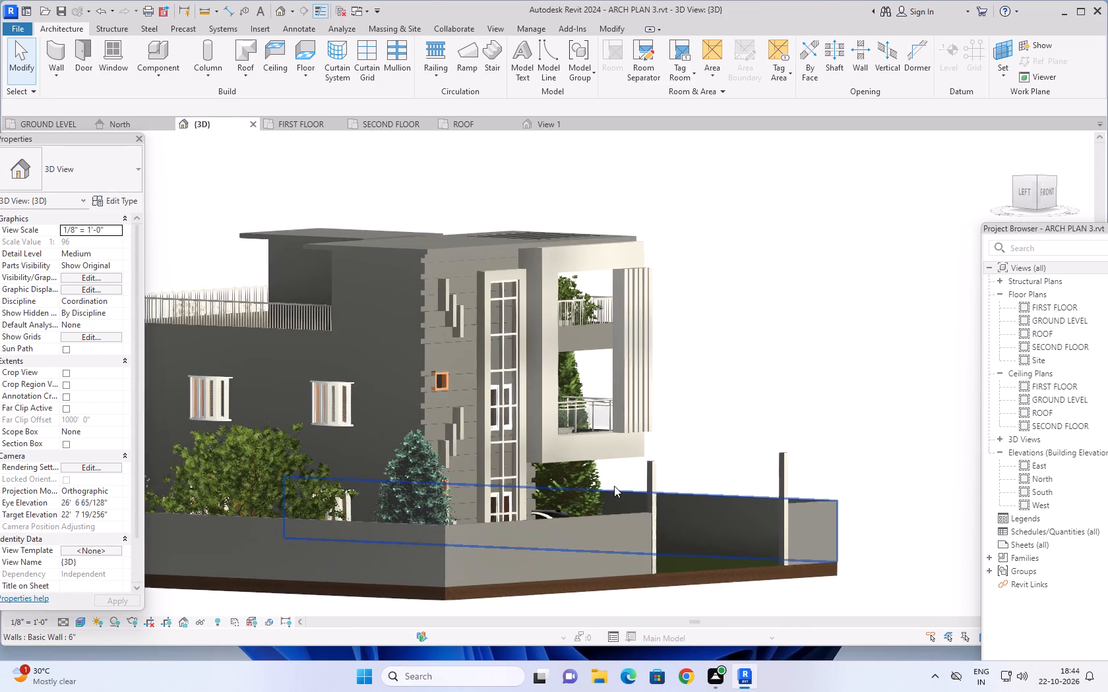
{"action": "scroll", "coordinate": [614, 486], "scroll_direction": "up", "scroll_amount": 1}
{"action": "middle_click_drag", "start_coordinate": [672, 457], "coordinate": [596, 534], "text": "shift"}
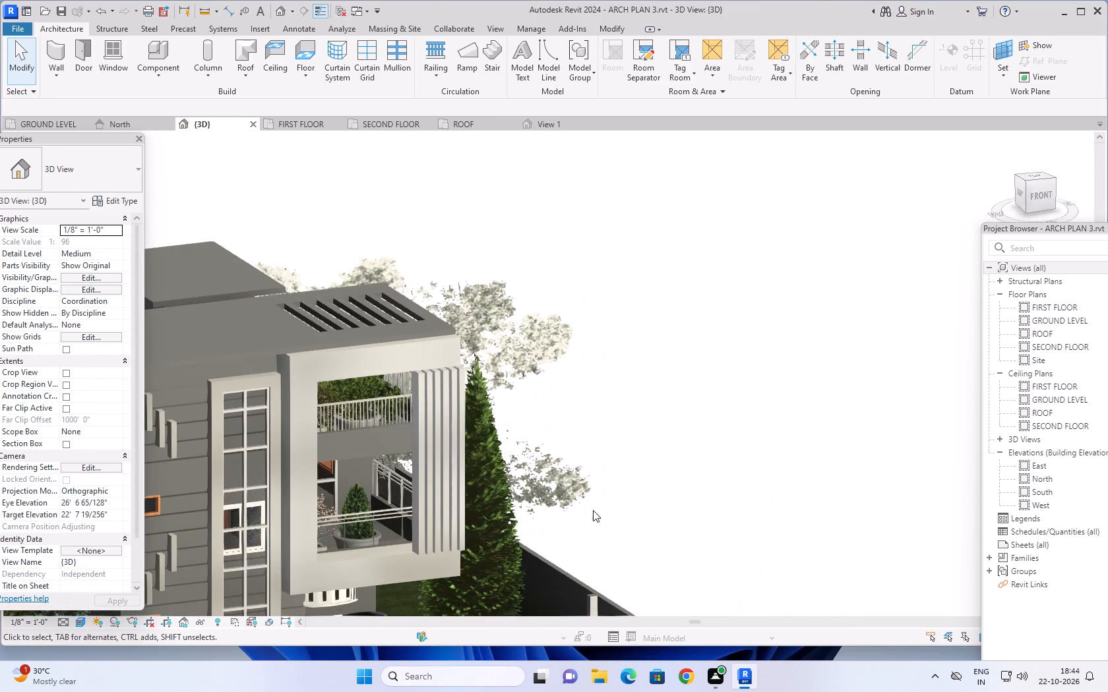
{"action": "middle_click_drag", "start_coordinate": [593, 492], "coordinate": [770, 415]}
{"action": "scroll", "coordinate": [685, 496], "scroll_direction": "down", "scroll_amount": 4}
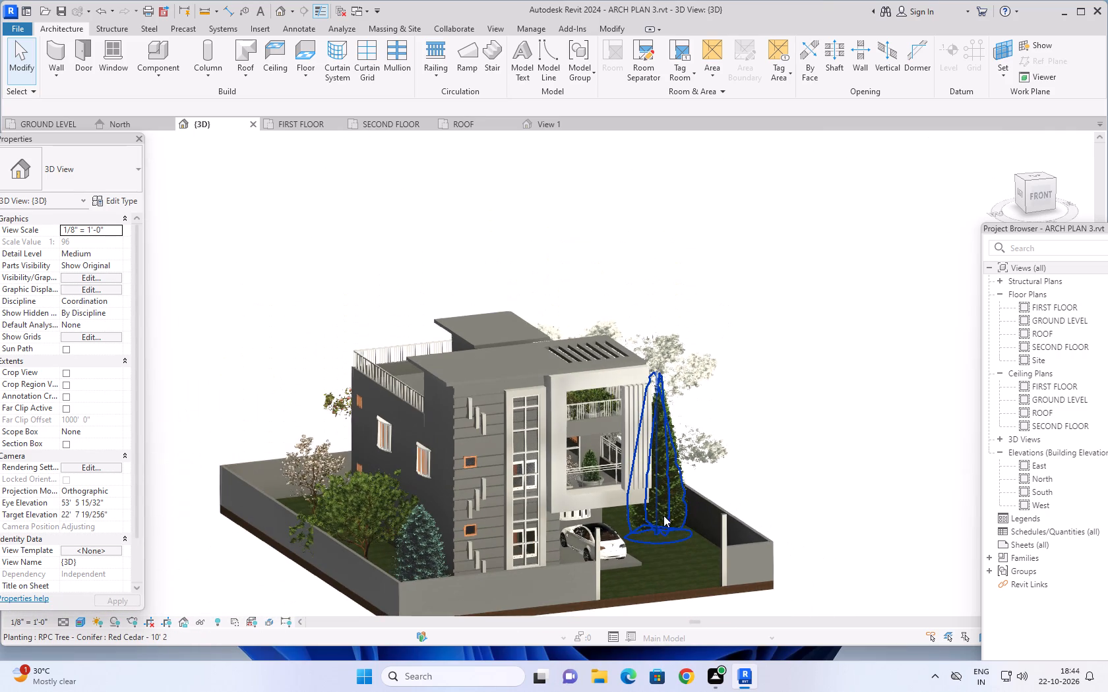
Examine the front facade, balconies, parked car and conifer in the 3D view, both close up and from raised angles.
{"action": "middle_click_drag", "start_coordinate": [658, 523], "coordinate": [629, 523]}
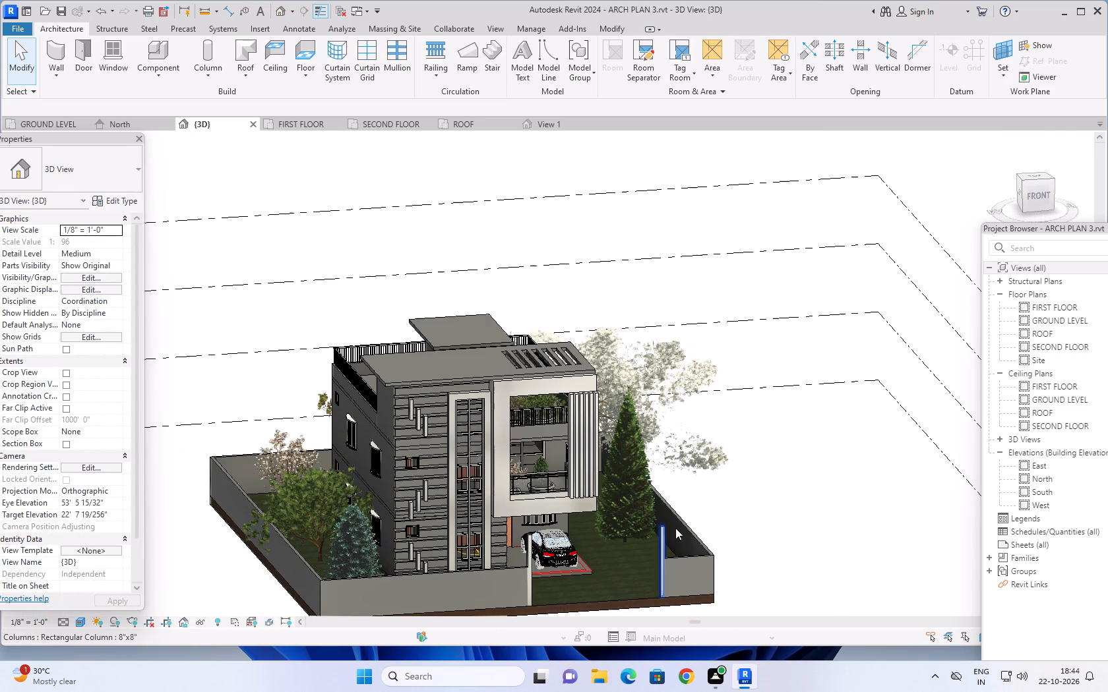
{"action": "scroll", "coordinate": [617, 579], "scroll_direction": "up", "scroll_amount": 3}
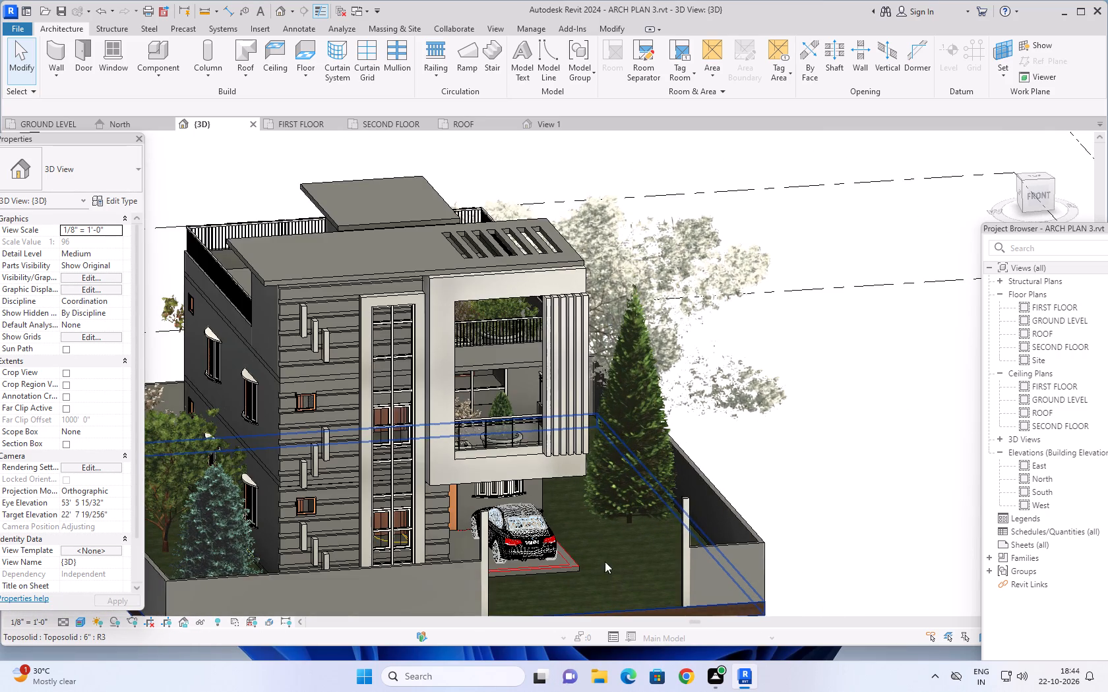
{"action": "scroll", "coordinate": [598, 557], "scroll_direction": "up", "scroll_amount": 2}
{"action": "middle_click_drag", "start_coordinate": [593, 536], "coordinate": [721, 520]}
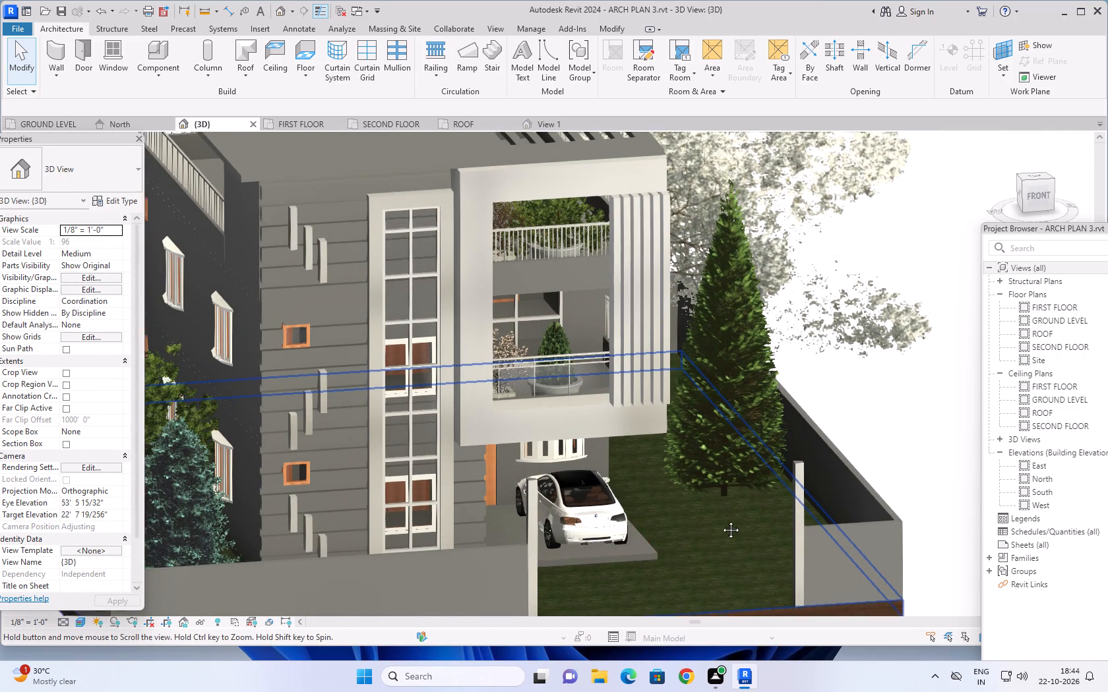
{"action": "middle_click_drag", "start_coordinate": [721, 520], "coordinate": [746, 525]}
{"action": "middle_click_drag", "start_coordinate": [747, 525], "coordinate": [726, 539], "text": "shift"}
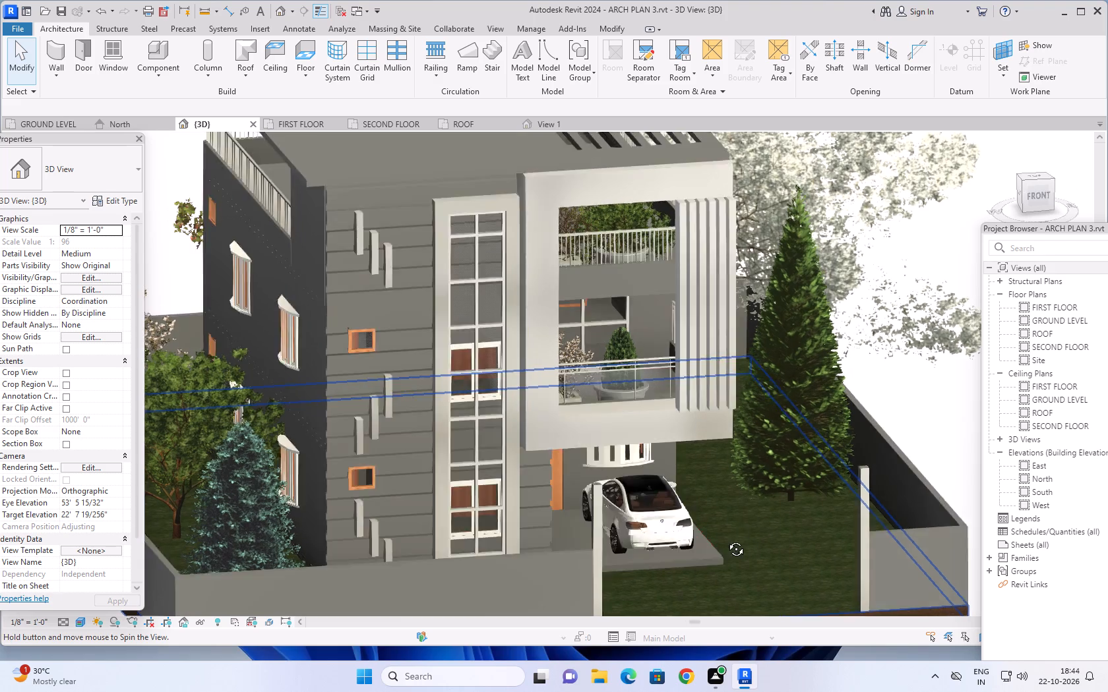
{"action": "middle_click_drag", "start_coordinate": [726, 539], "coordinate": [712, 509], "text": "shift"}
{"action": "scroll", "coordinate": [638, 510], "scroll_direction": "down", "scroll_amount": 3}
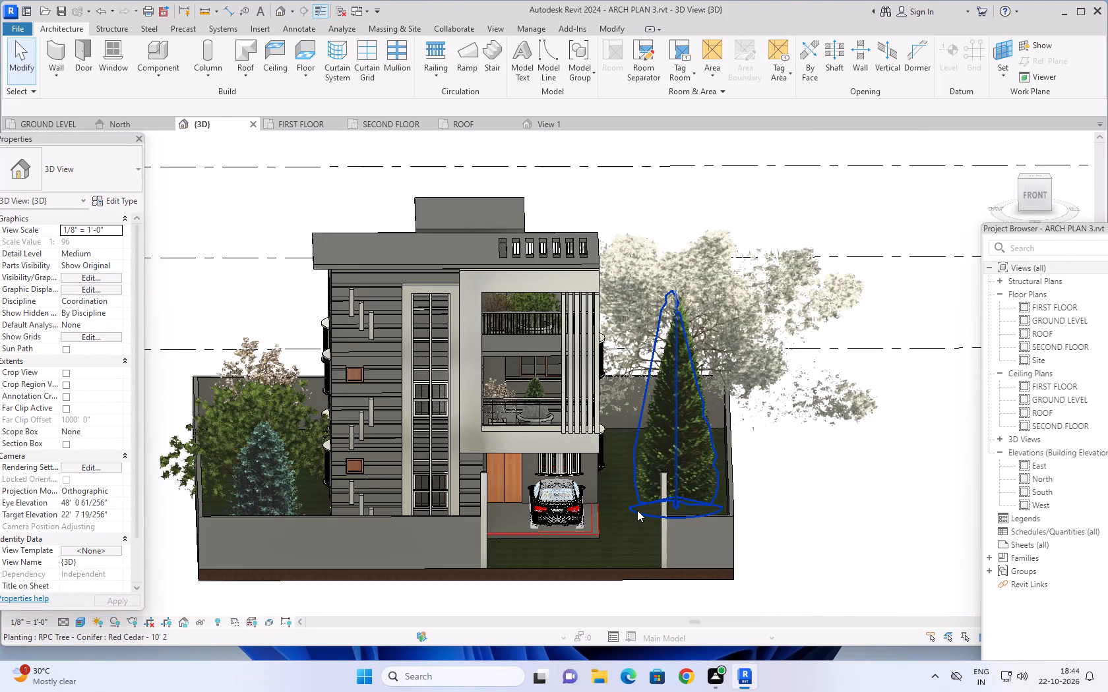
{"action": "middle_click_drag", "start_coordinate": [631, 510], "coordinate": [606, 512], "text": "shift"}
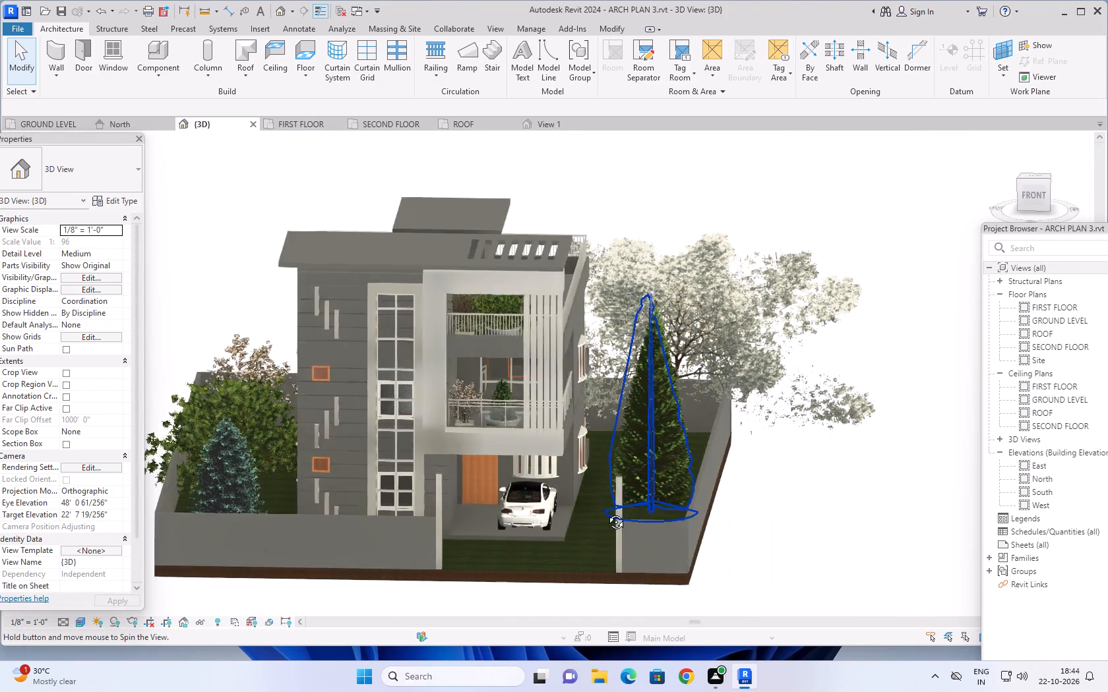
{"action": "middle_click_drag", "start_coordinate": [606, 512], "coordinate": [660, 502], "text": "shift"}
{"action": "scroll", "coordinate": [660, 502], "scroll_direction": "down", "scroll_amount": 2}
{"action": "middle_click_drag", "start_coordinate": [660, 499], "coordinate": [631, 546]}
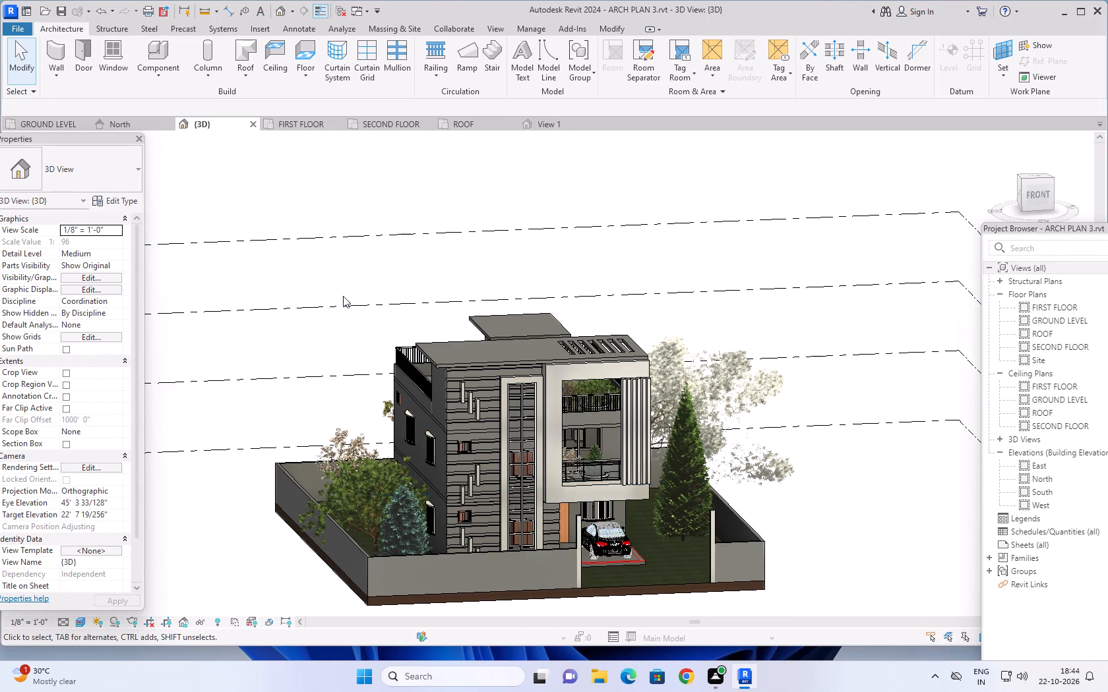
{"action": "key", "text": "Escape"}
{"action": "key", "text": "Escape"}
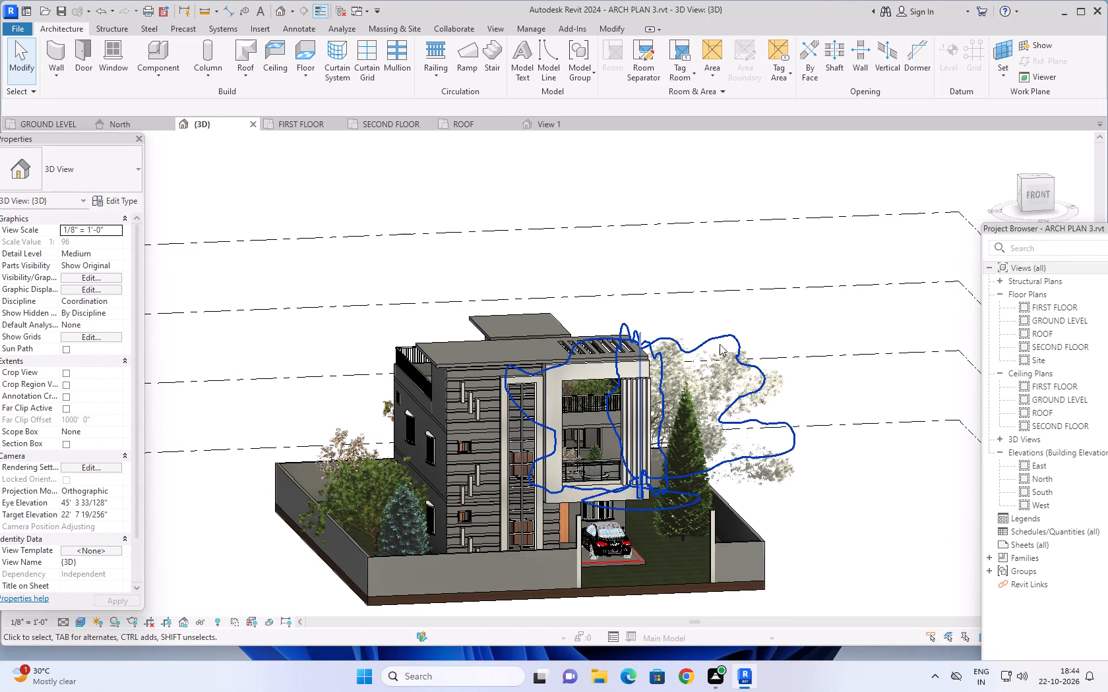
Open the SECOND FLOOR plan and examine the floor layout, balcony plants and surrounding trees, including the Red Cedar beside the building.
{"action": "left_click", "coordinate": [298, 123]}
{"action": "left_click", "coordinate": [378, 125]}
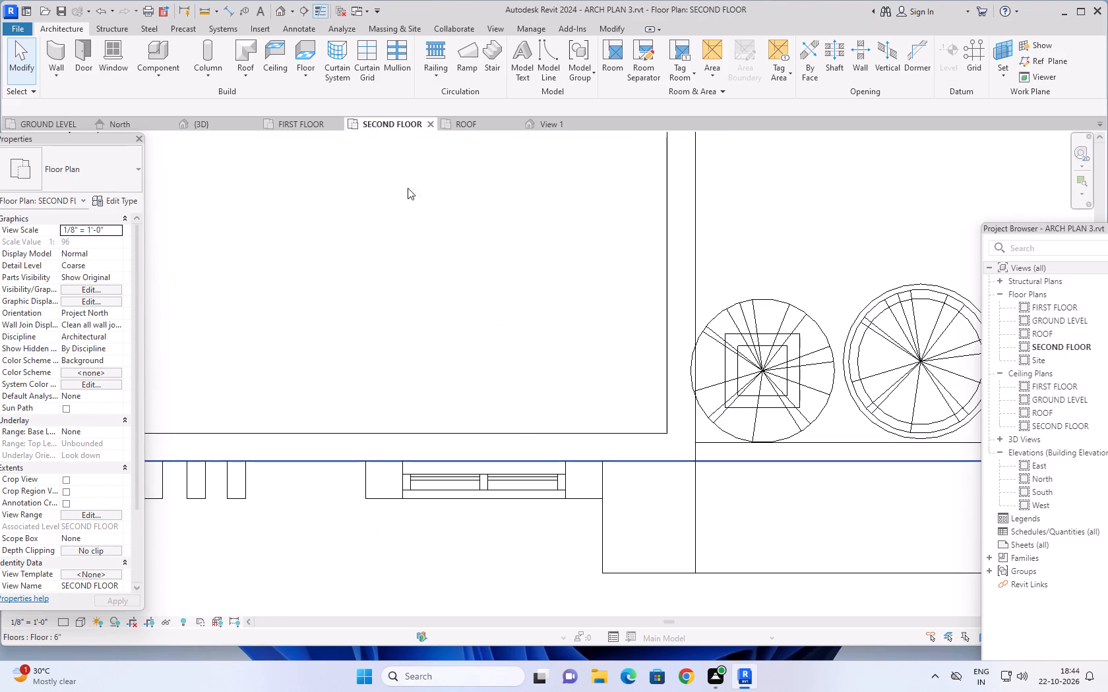
{"action": "scroll", "coordinate": [440, 322], "scroll_direction": "down", "scroll_amount": 6}
{"action": "scroll", "coordinate": [496, 312], "scroll_direction": "down", "scroll_amount": 3}
{"action": "scroll", "coordinate": [532, 272], "scroll_direction": "down", "scroll_amount": 2}
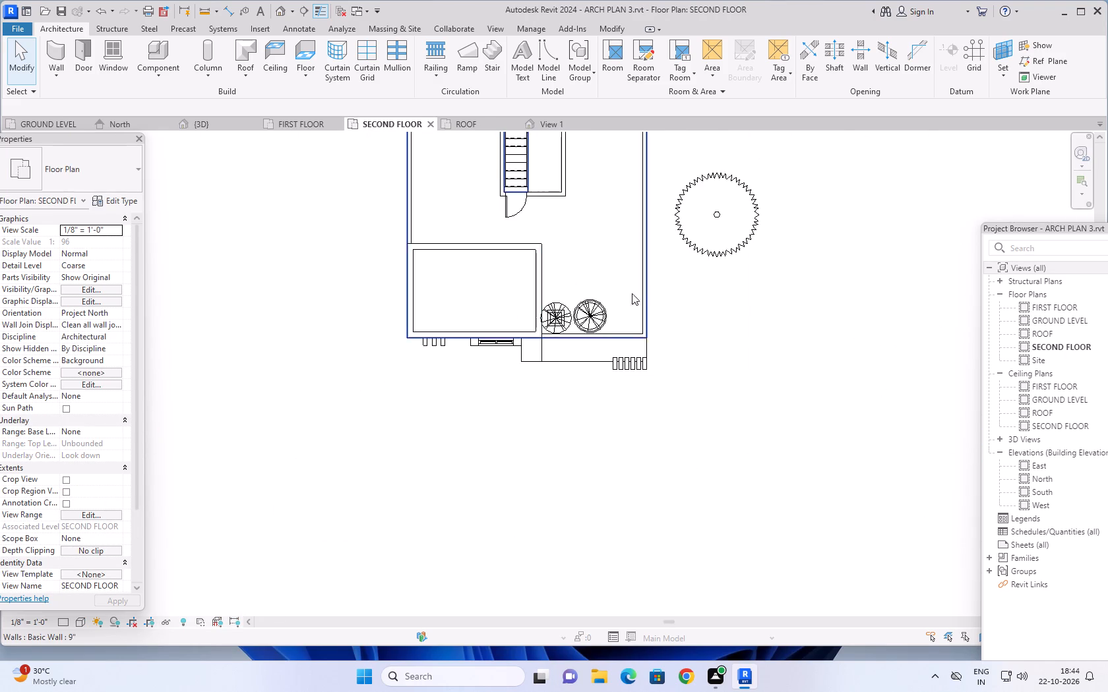
{"action": "scroll", "coordinate": [669, 294], "scroll_direction": "down", "scroll_amount": 2}
{"action": "middle_click_drag", "start_coordinate": [694, 278], "coordinate": [676, 382]}
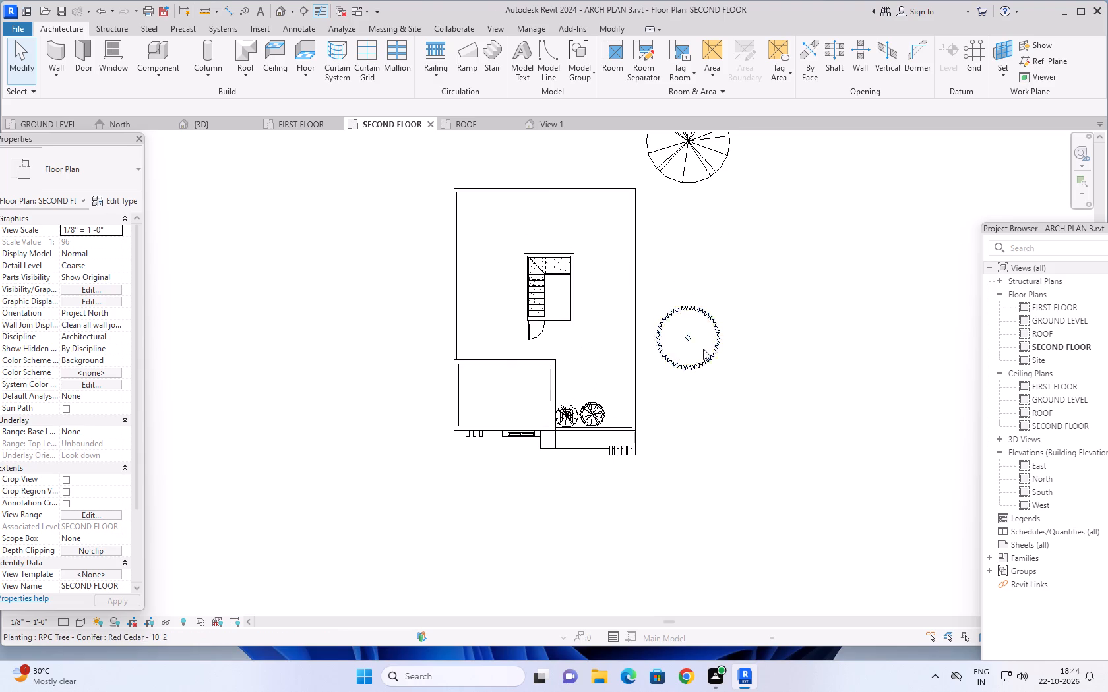
{"action": "scroll", "coordinate": [705, 346], "scroll_direction": "down", "scroll_amount": 6}
{"action": "middle_click_drag", "start_coordinate": [736, 331], "coordinate": [644, 403]}
{"action": "scroll", "coordinate": [632, 405], "scroll_direction": "up", "scroll_amount": 7}
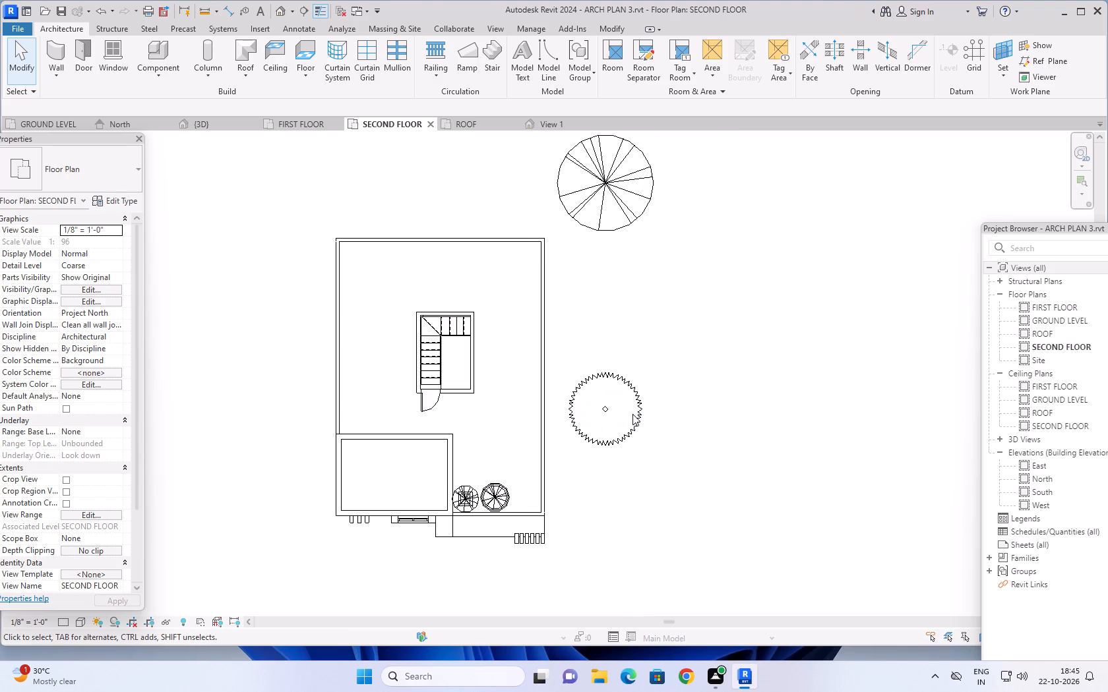
{"action": "left_click", "coordinate": [640, 395]}
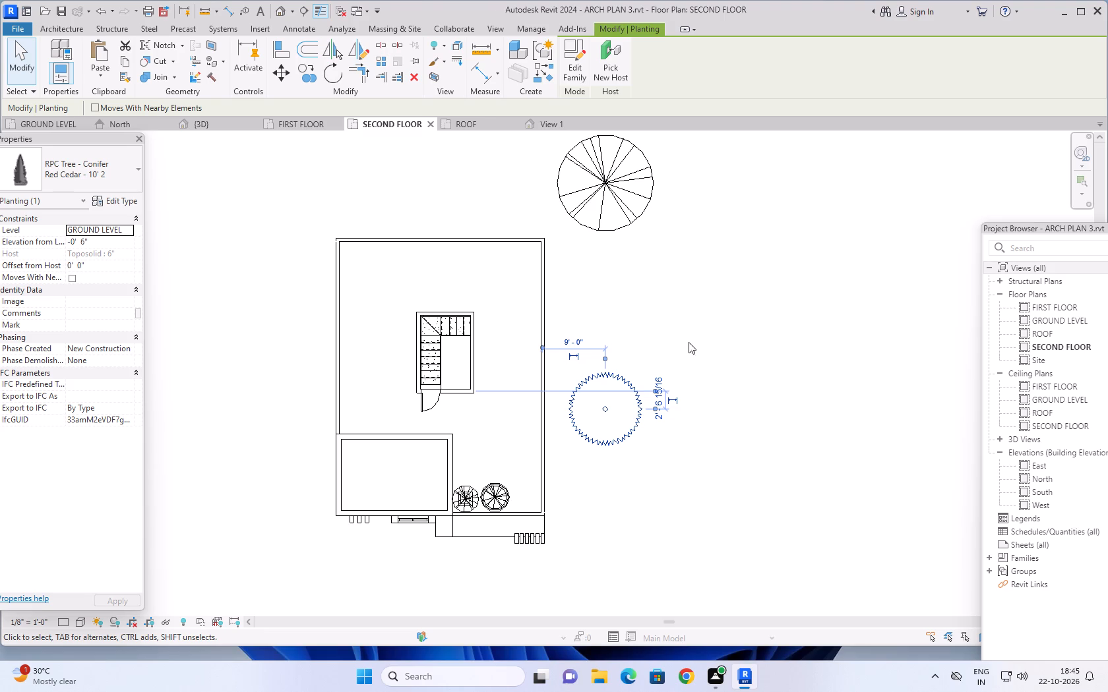
{"action": "key", "text": "Escape"}
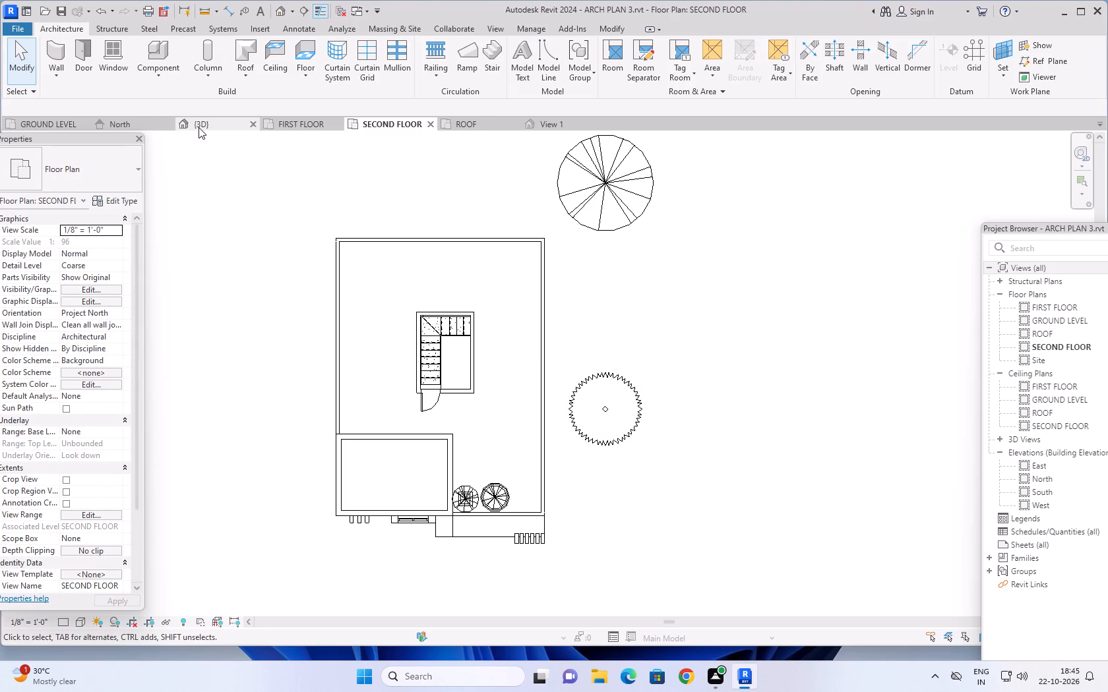
Return to the {3D} view and examine the whole compound from the front, right side and underneath.
{"action": "left_click", "coordinate": [198, 122]}
{"action": "scroll", "coordinate": [788, 444], "scroll_direction": "down", "scroll_amount": 6}
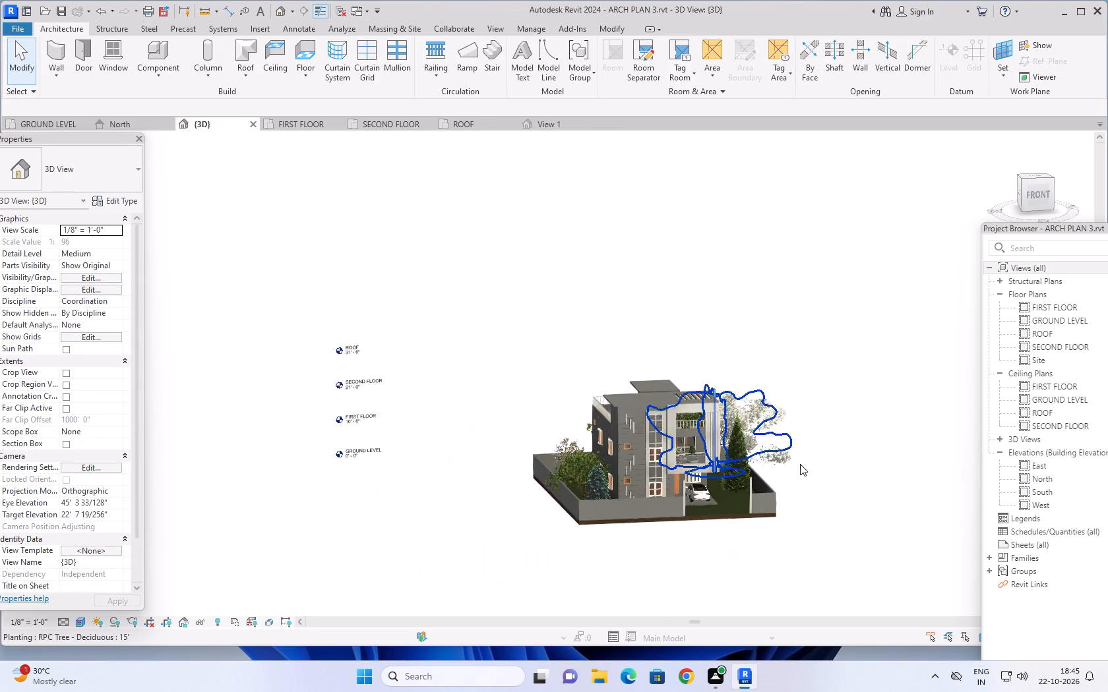
{"action": "middle_click_drag", "start_coordinate": [819, 496], "coordinate": [684, 513], "text": "shift"}
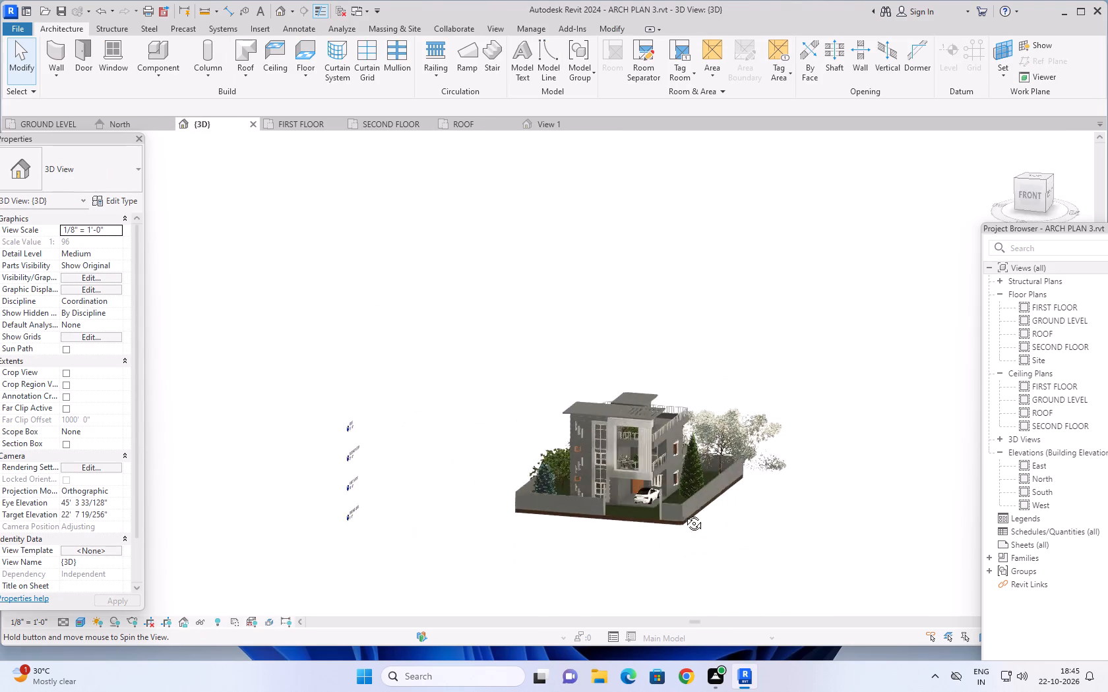
{"action": "middle_click_drag", "start_coordinate": [684, 513], "coordinate": [710, 533], "text": "shift"}
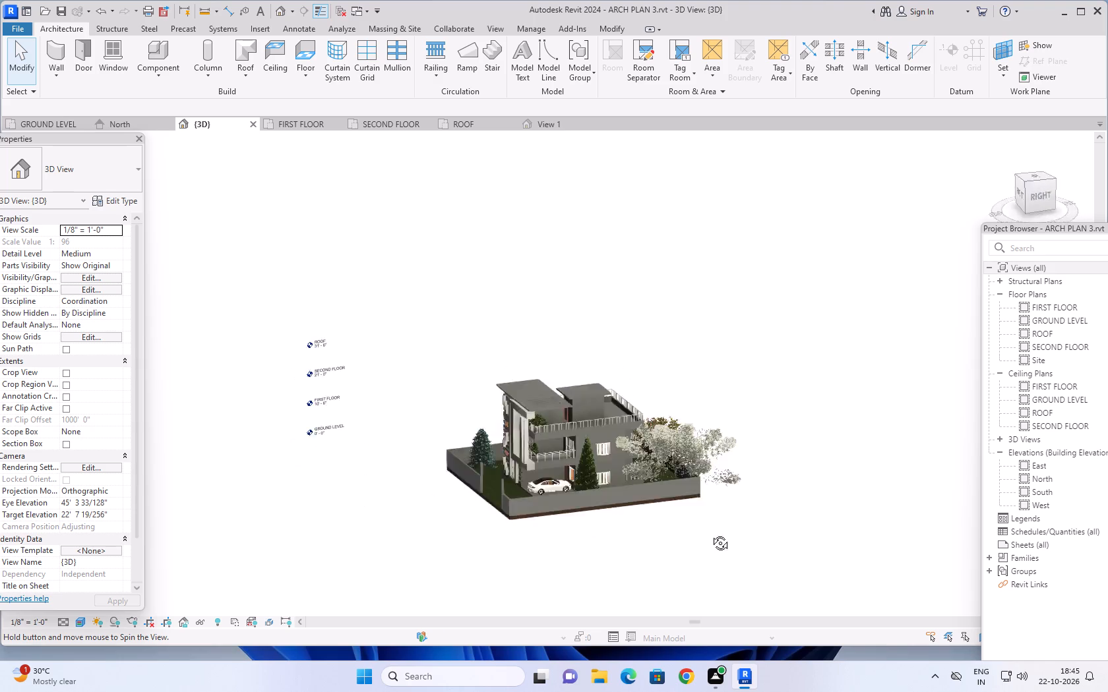
{"action": "middle_click_drag", "start_coordinate": [710, 533], "coordinate": [786, 429], "text": "shift"}
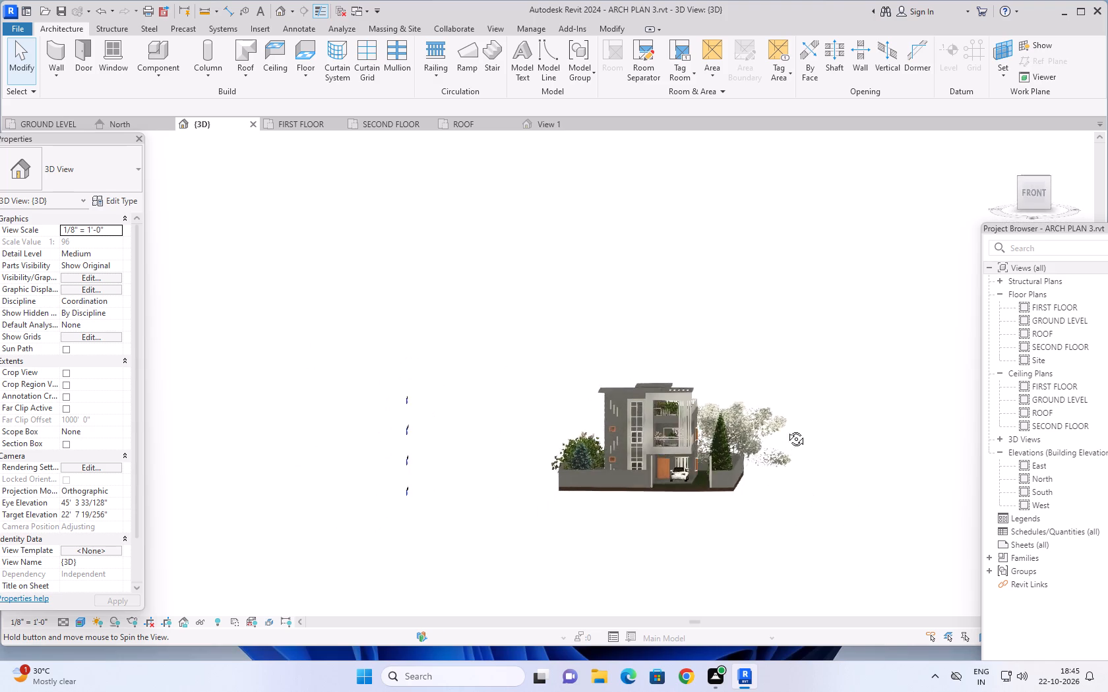
{"action": "middle_click_drag", "start_coordinate": [786, 429], "coordinate": [816, 272], "text": "shift"}
{"action": "middle_click_drag", "start_coordinate": [766, 513], "coordinate": [809, 436], "text": "shift"}
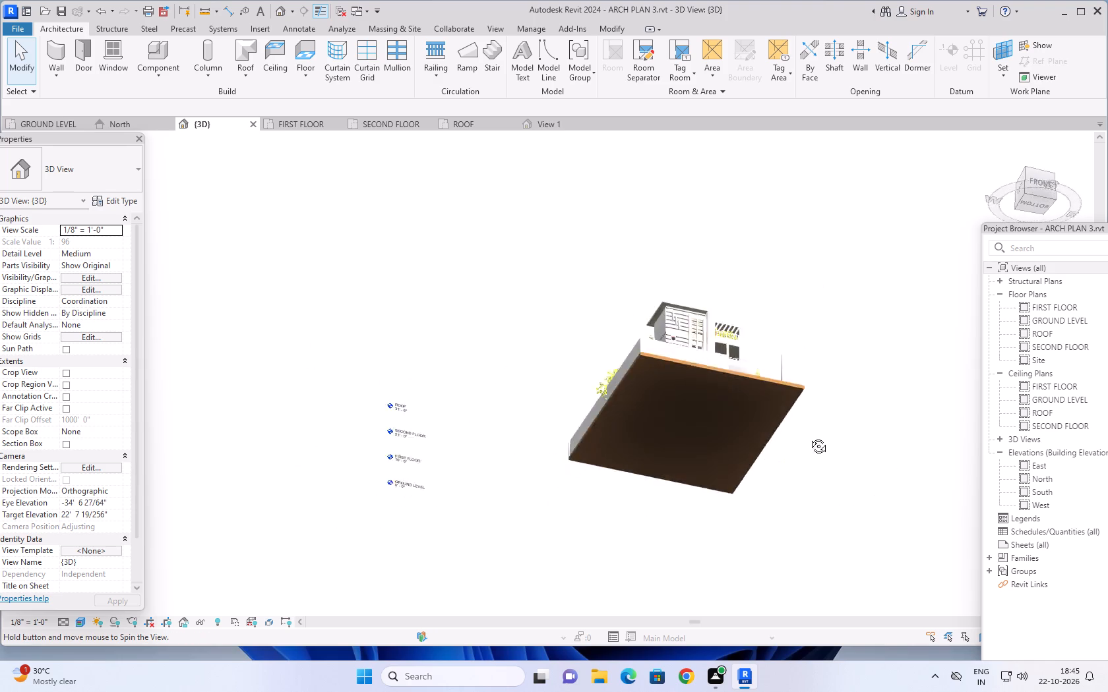
{"action": "middle_click_drag", "start_coordinate": [809, 436], "coordinate": [848, 291], "text": "shift"}
{"action": "scroll", "coordinate": [846, 293], "scroll_direction": "up", "scroll_amount": 1, "text": "shift"}
{"action": "middle_click", "coordinate": [609, 521], "text": "shift"}
{"action": "middle_click_drag", "start_coordinate": [609, 521], "coordinate": [694, 505], "text": "shift"}
{"action": "middle_click_drag", "start_coordinate": [698, 504], "coordinate": [661, 591], "text": "shift"}
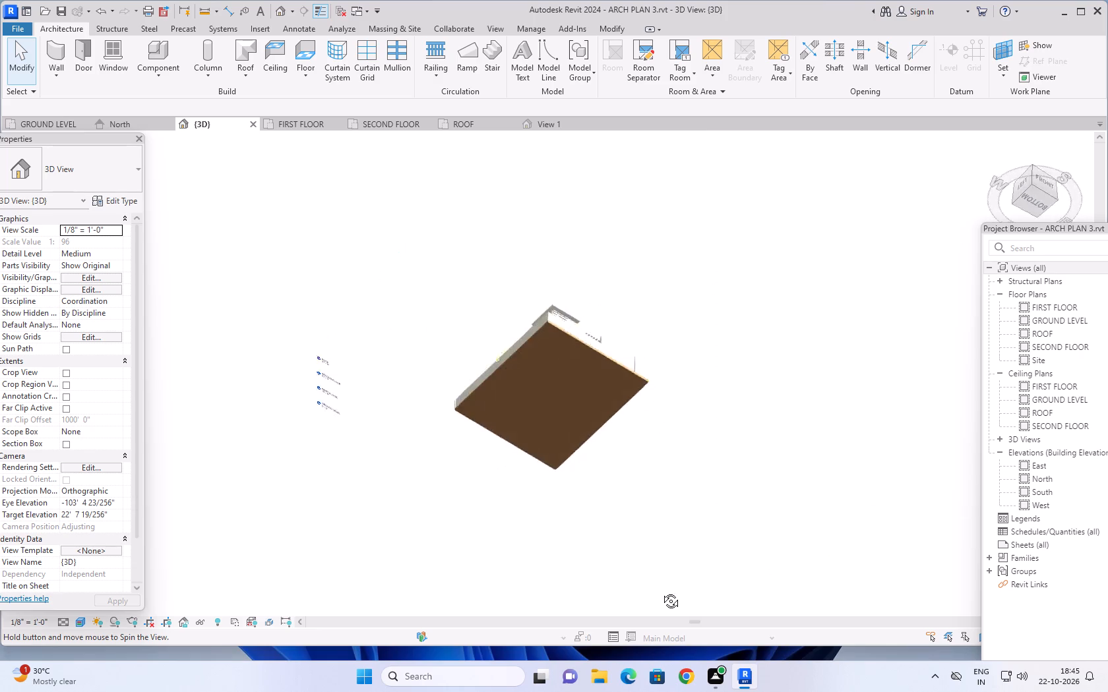
{"action": "middle_click_drag", "start_coordinate": [661, 591], "coordinate": [583, 392], "text": "shift"}
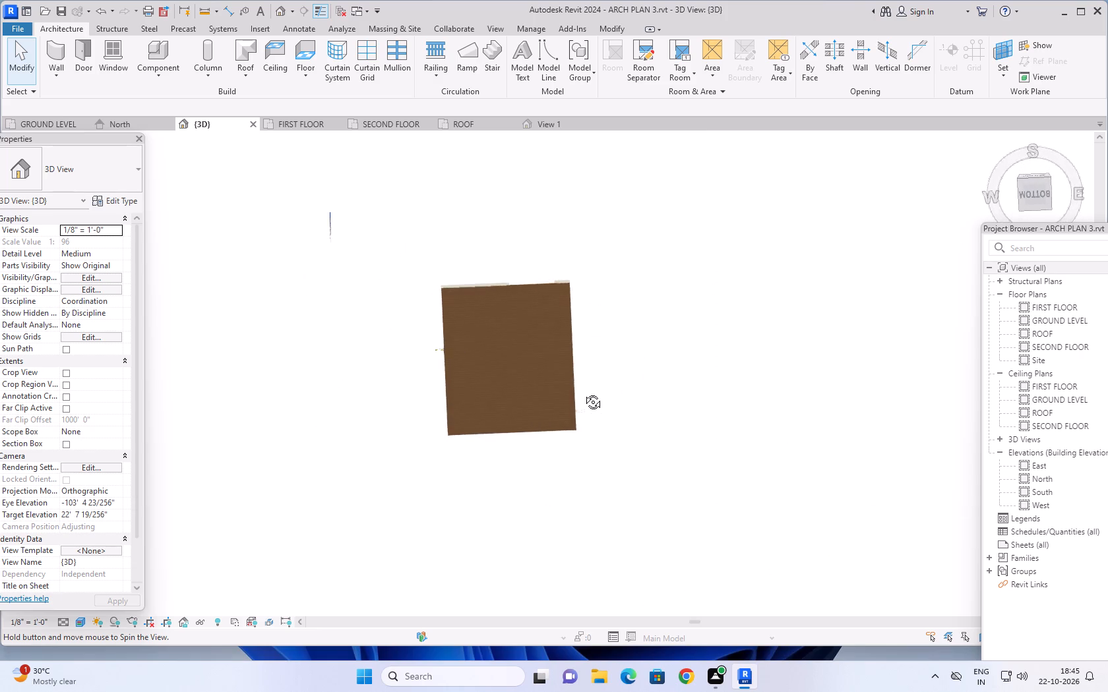
{"action": "middle_click_drag", "start_coordinate": [583, 392], "coordinate": [554, 651], "text": "shift"}
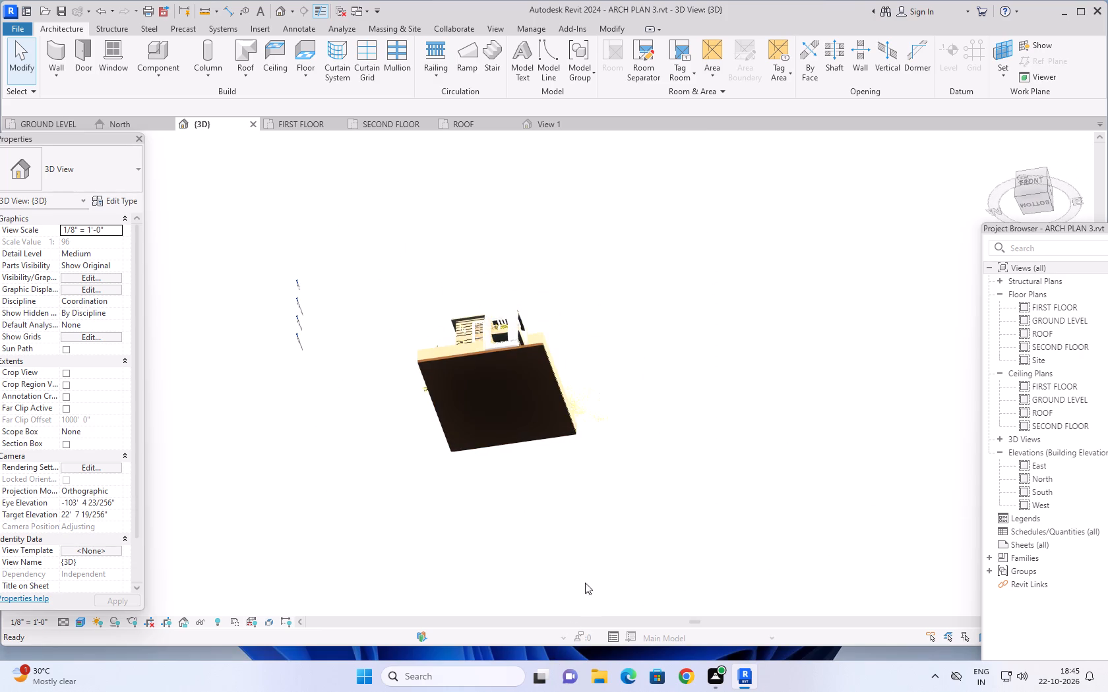
Orient the 3D view squarely to the front, right and back in turn, examining the side elevation and the rear window behind the trees.
{"action": "left_click", "coordinate": [1028, 188]}
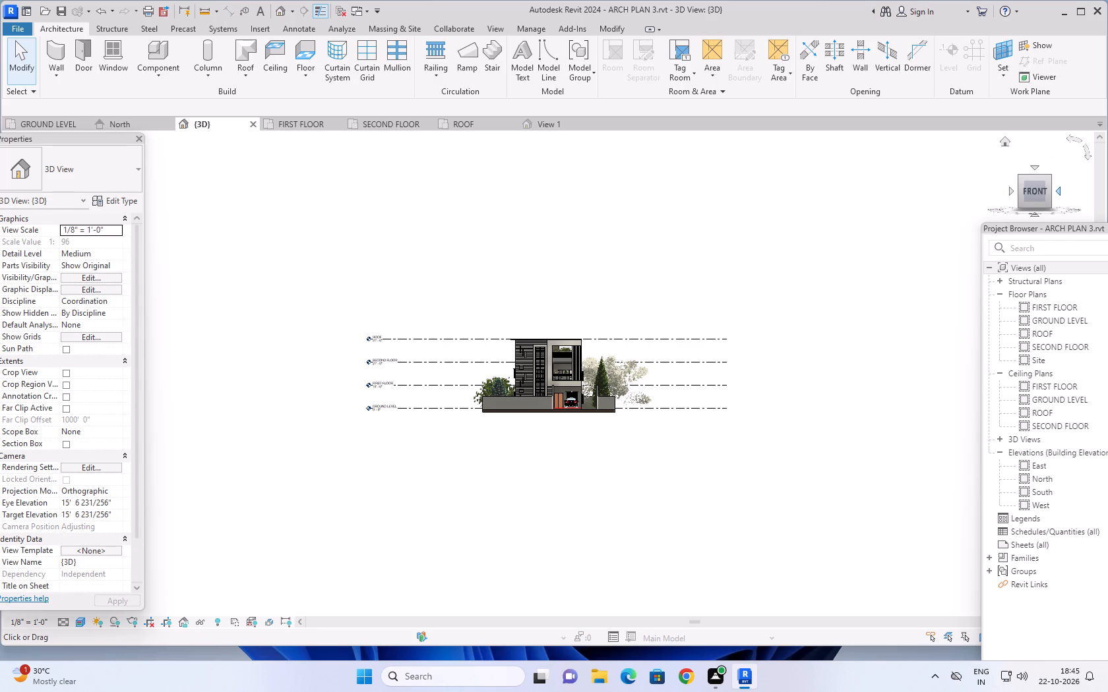
{"action": "left_click", "coordinate": [1061, 189]}
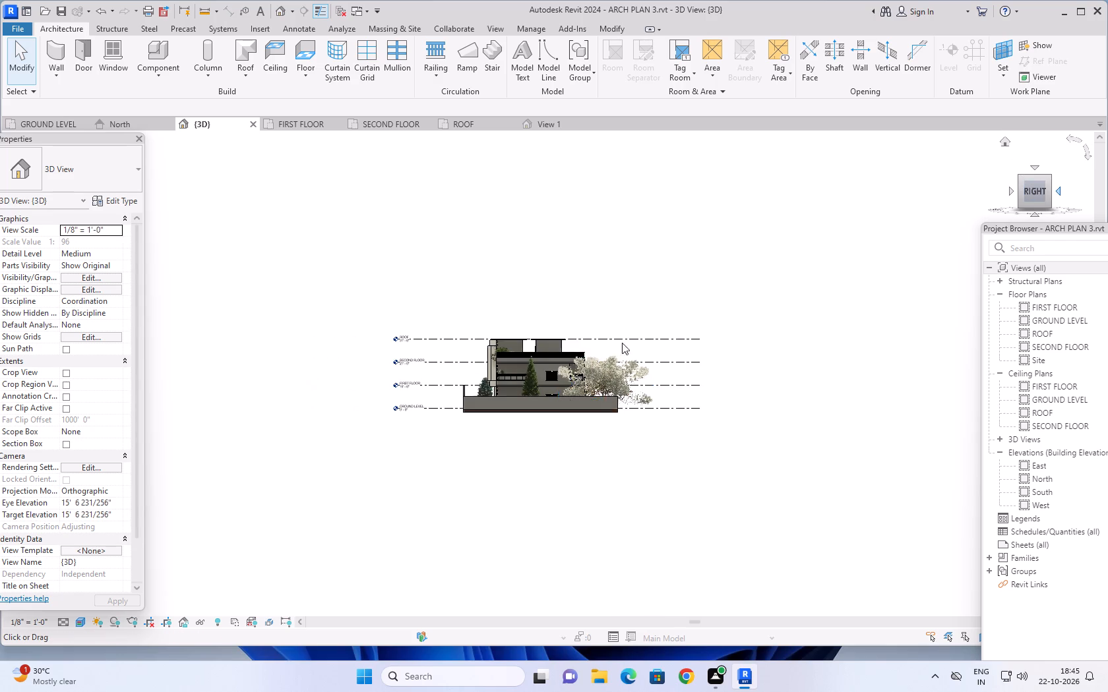
{"action": "scroll", "coordinate": [563, 371], "scroll_direction": "up", "scroll_amount": 8}
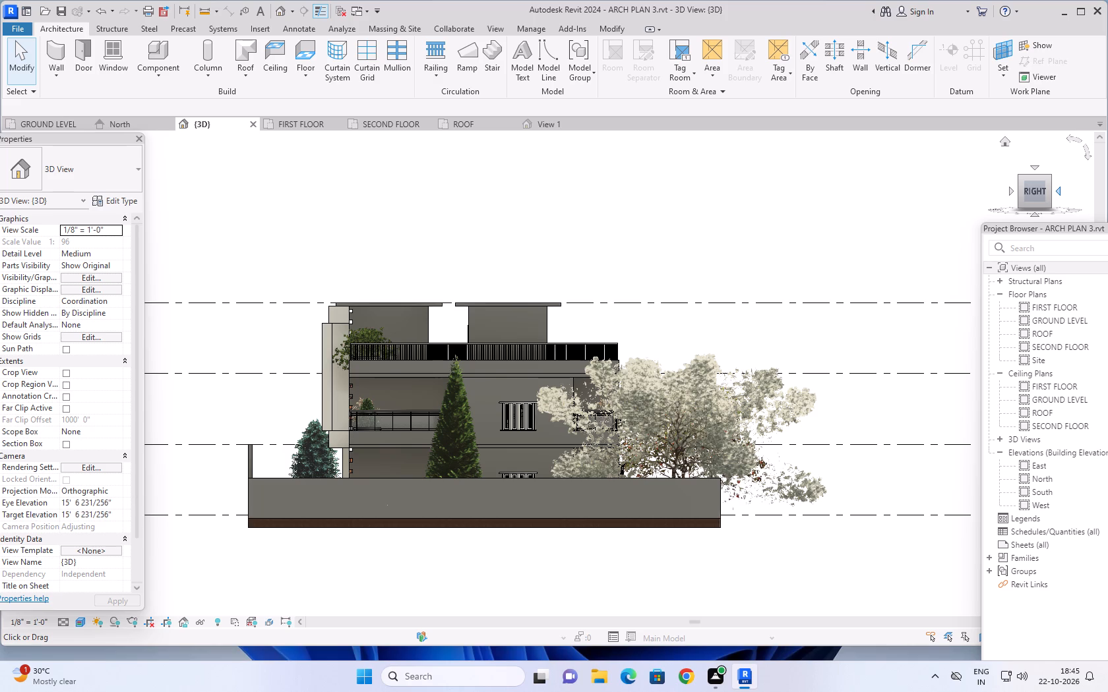
{"action": "left_click", "coordinate": [1059, 188]}
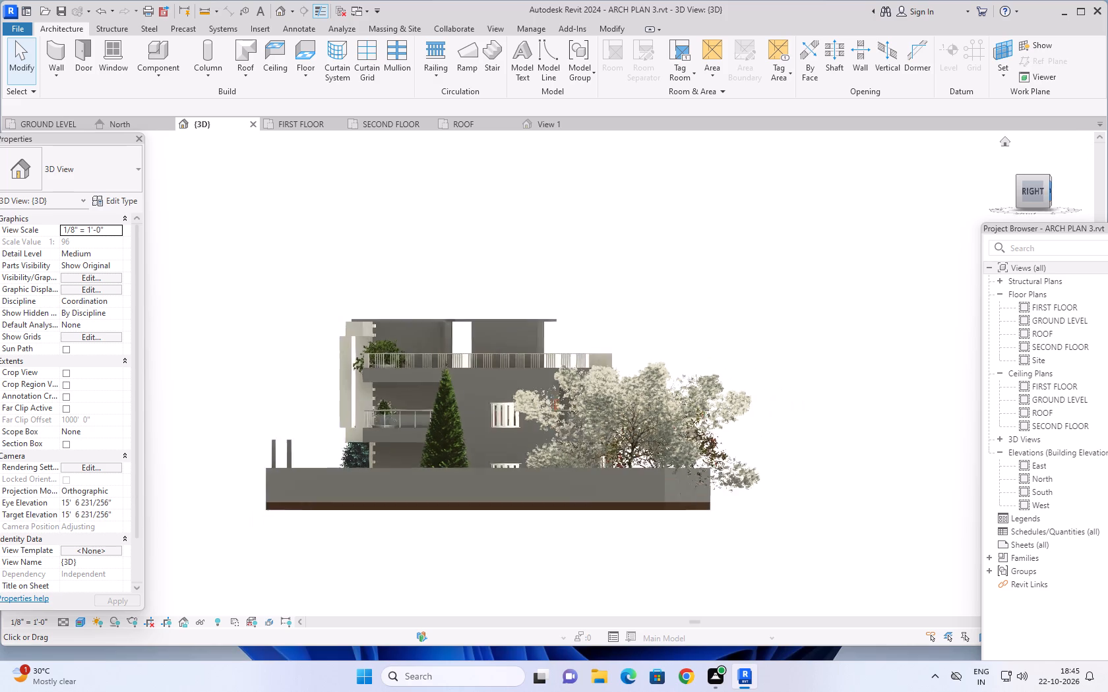
{"action": "scroll", "coordinate": [520, 393], "scroll_direction": "up", "scroll_amount": 4}
{"action": "scroll", "coordinate": [627, 304], "scroll_direction": "up", "scroll_amount": 5}
{"action": "scroll", "coordinate": [683, 283], "scroll_direction": "up", "scroll_amount": 1}
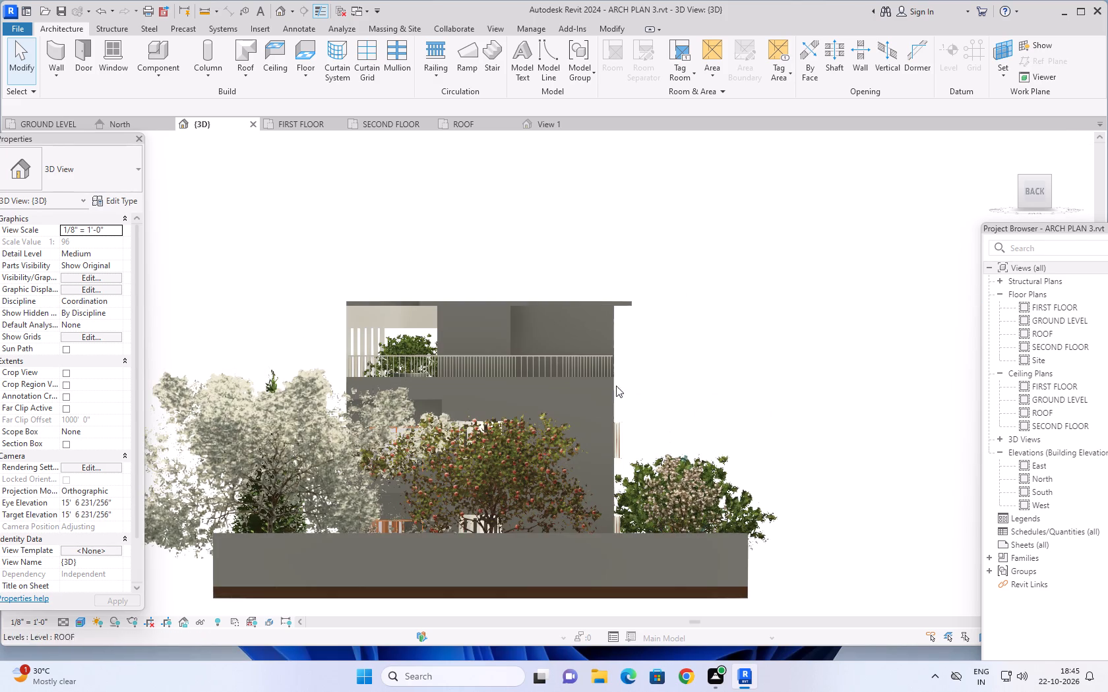
{"action": "scroll", "coordinate": [455, 489], "scroll_direction": "up", "scroll_amount": 11}
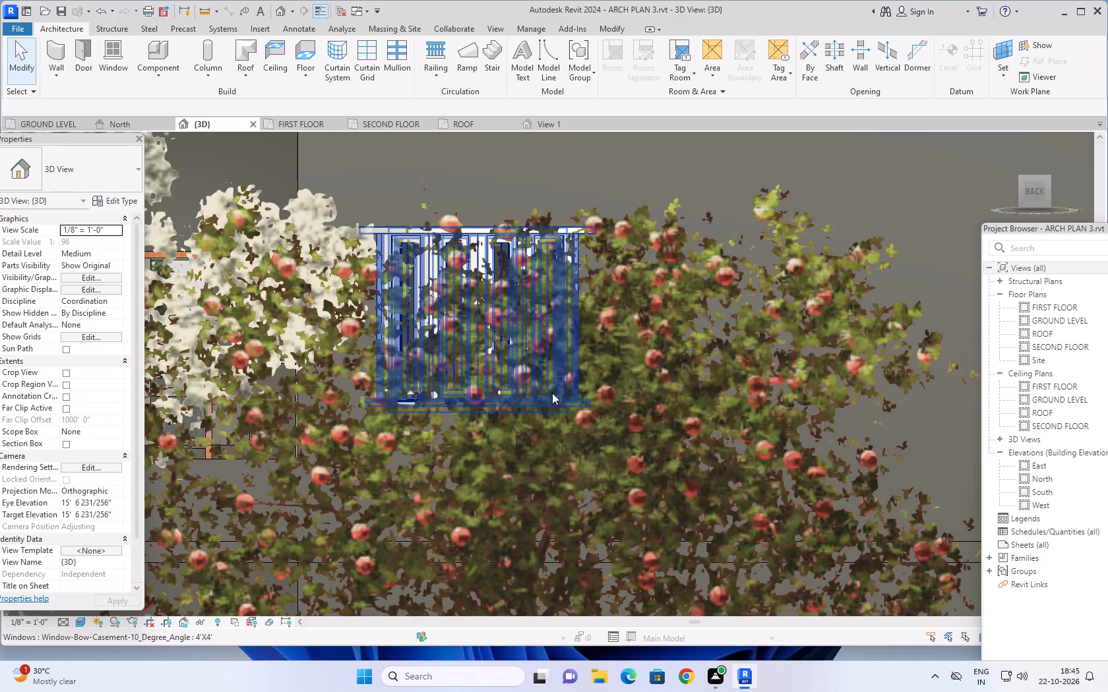
{"action": "scroll", "coordinate": [563, 399], "scroll_direction": "down", "scroll_amount": 8}
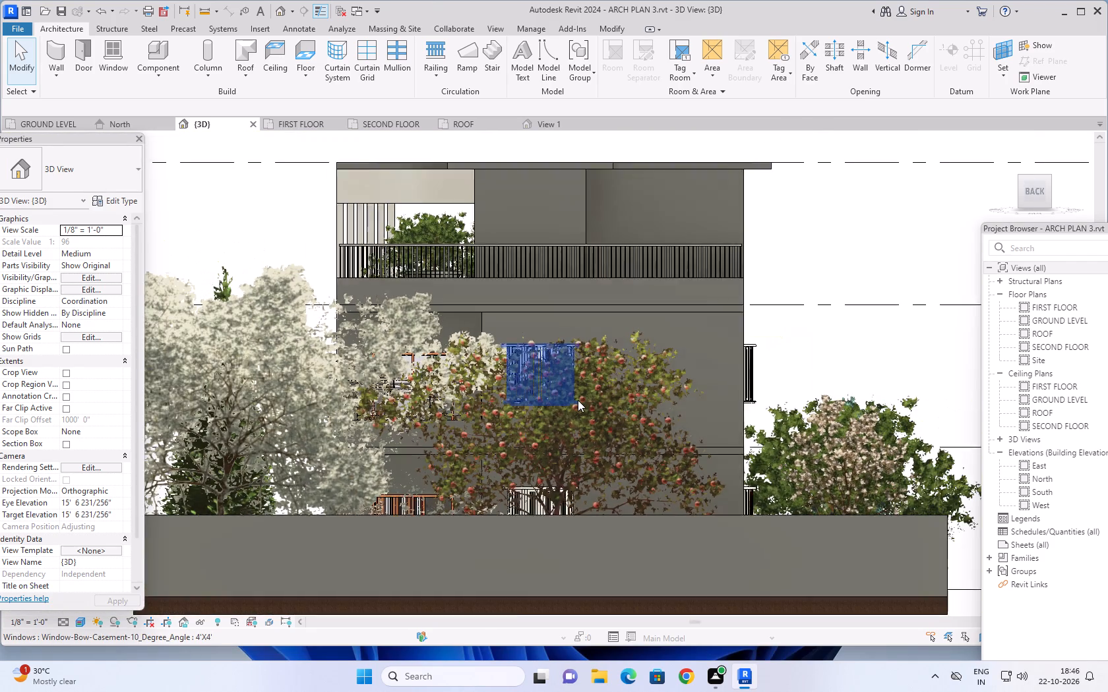
{"action": "scroll", "coordinate": [578, 400], "scroll_direction": "down", "scroll_amount": 4}
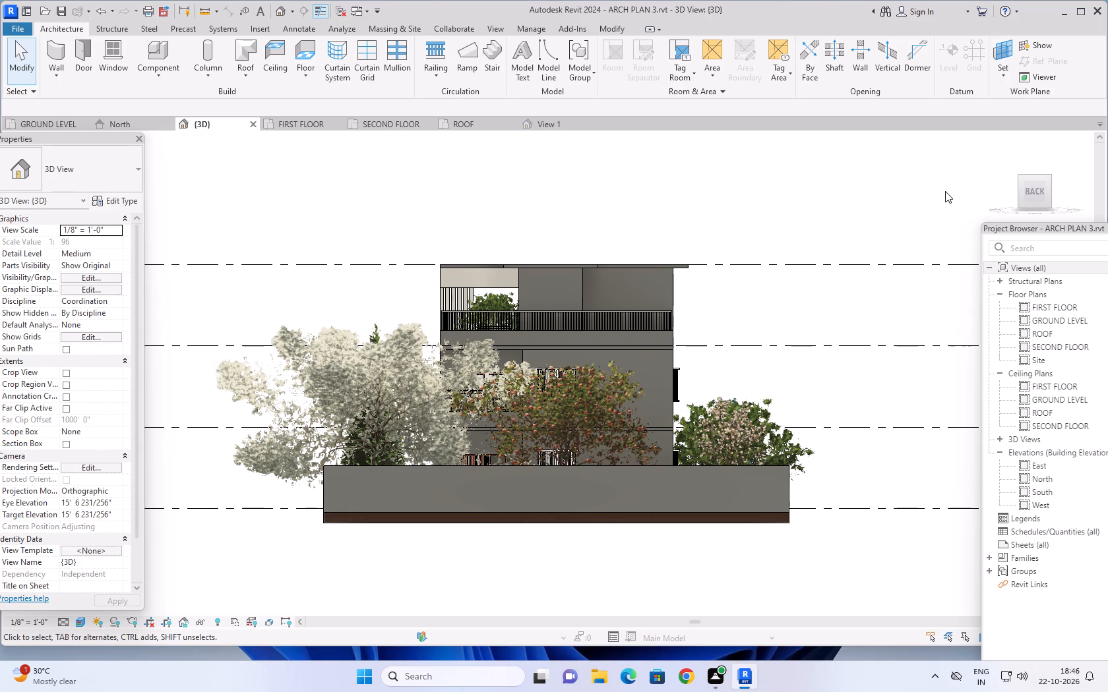
Orient the 3D view squarely to the left side and the front, examining the windows, trees and compound wall on each.
{"action": "left_click", "coordinate": [1057, 190]}
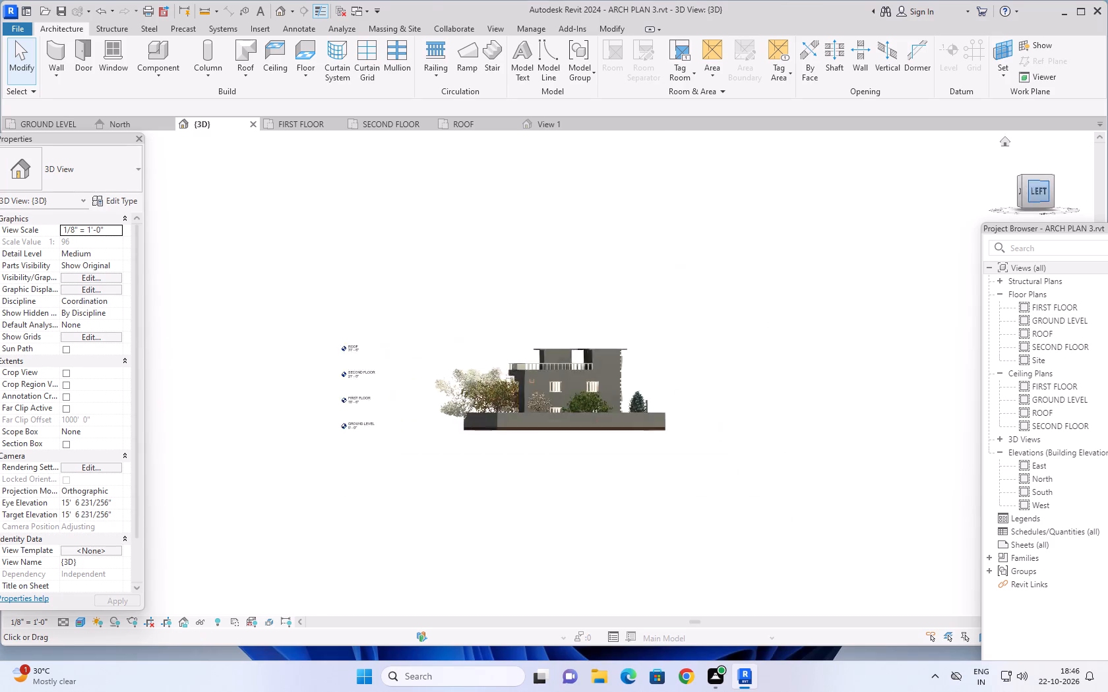
{"action": "scroll", "coordinate": [481, 389], "scroll_direction": "up", "scroll_amount": 4}
{"action": "scroll", "coordinate": [714, 365], "scroll_direction": "up", "scroll_amount": 1}
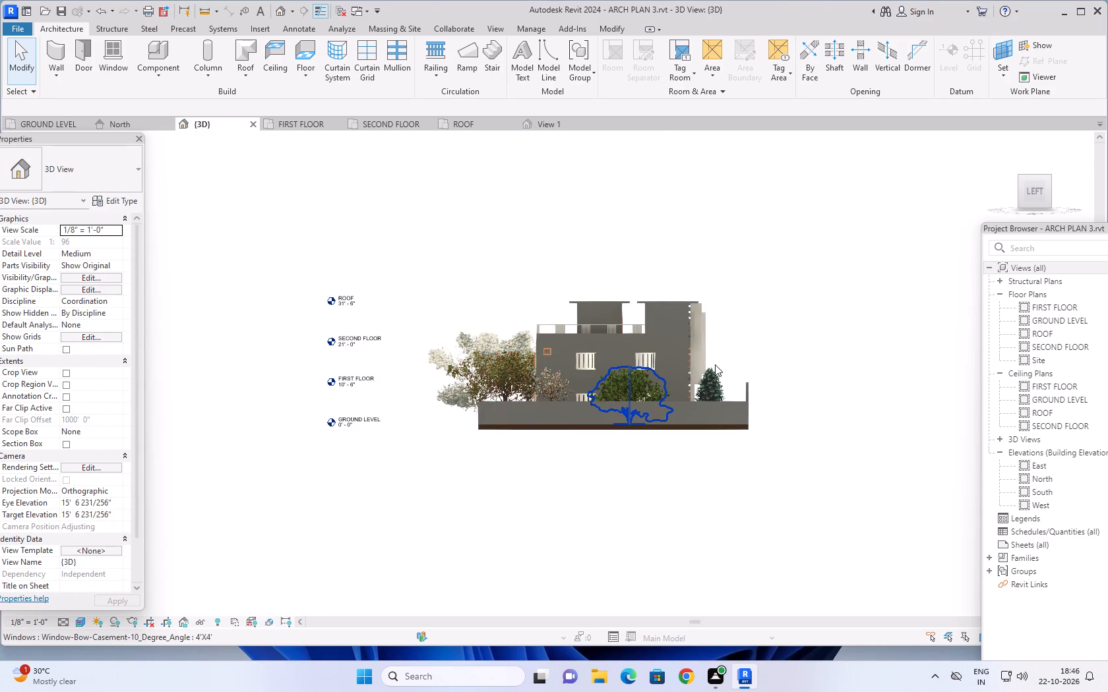
{"action": "scroll", "coordinate": [715, 364], "scroll_direction": "up", "scroll_amount": 4}
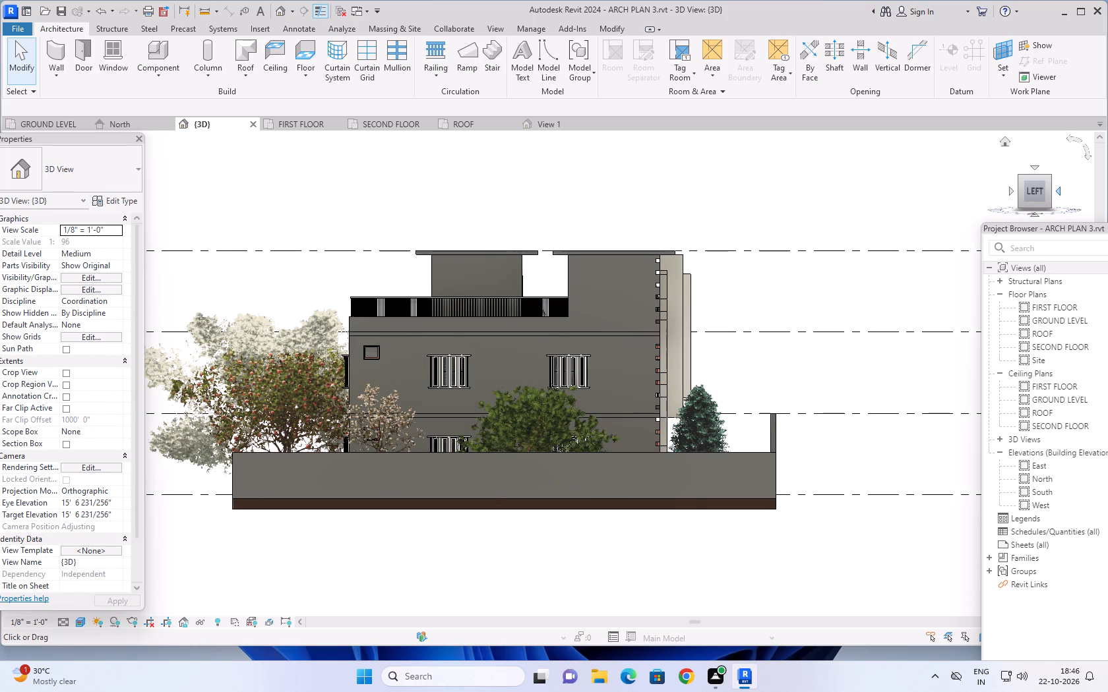
{"action": "left_click", "coordinate": [1055, 188]}
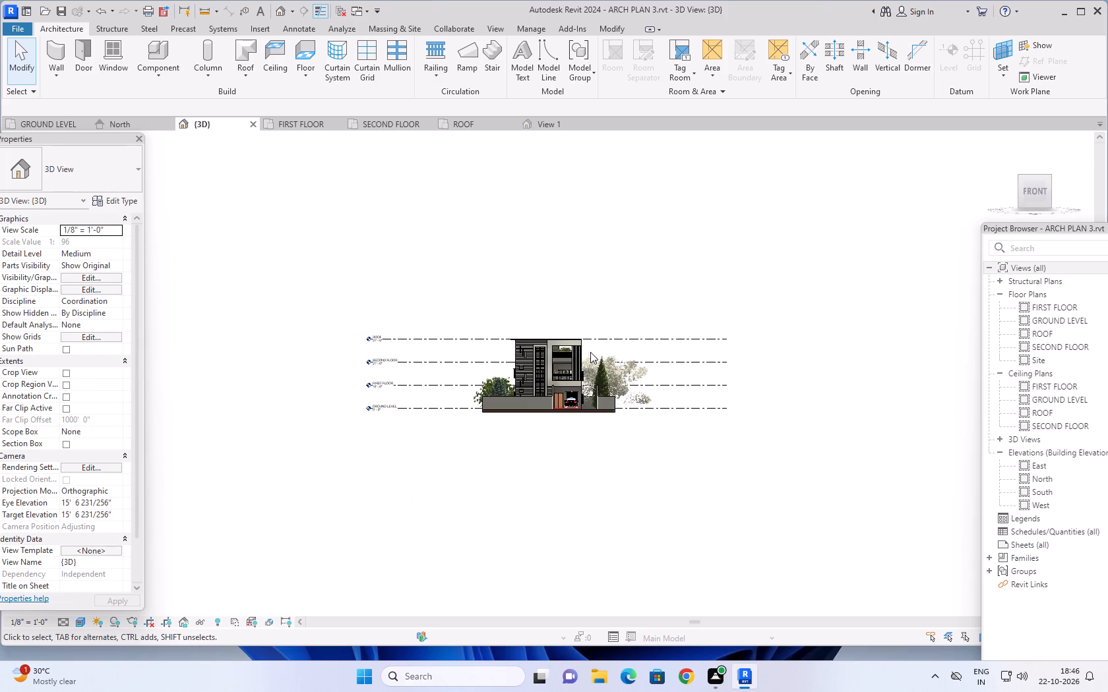
{"action": "scroll", "coordinate": [451, 358], "scroll_direction": "up", "scroll_amount": 5}
{"action": "scroll", "coordinate": [737, 277], "scroll_direction": "up", "scroll_amount": 1}
{"action": "middle_click_drag", "start_coordinate": [767, 287], "coordinate": [758, 278]}
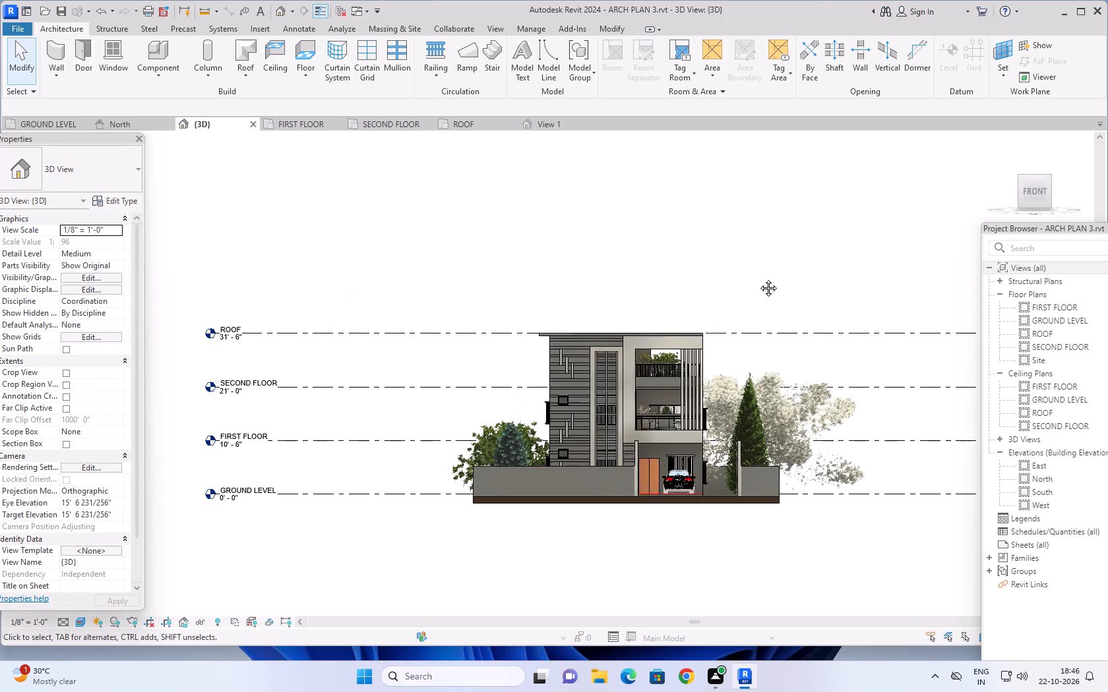
Examine the front elevation, including the parked car, the door and the window behind the car, and the building's front-left corner.
{"action": "middle_click_drag", "start_coordinate": [758, 278], "coordinate": [740, 231]}
{"action": "scroll", "coordinate": [609, 470], "scroll_direction": "up", "scroll_amount": 4}
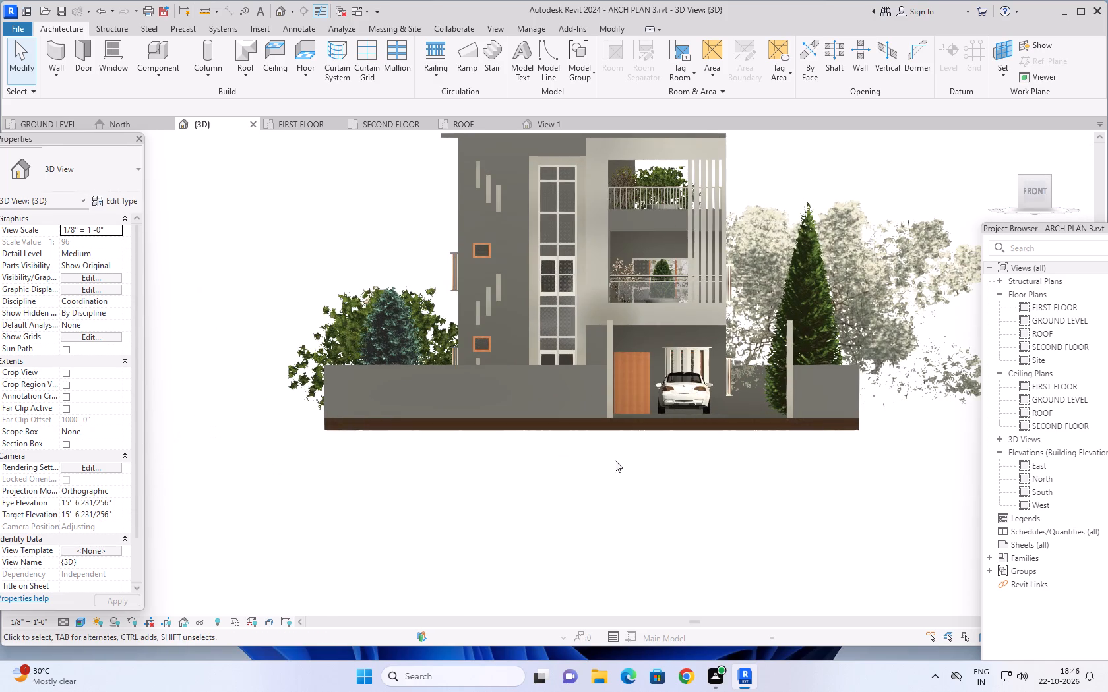
{"action": "middle_click_drag", "start_coordinate": [620, 451], "coordinate": [610, 534]}
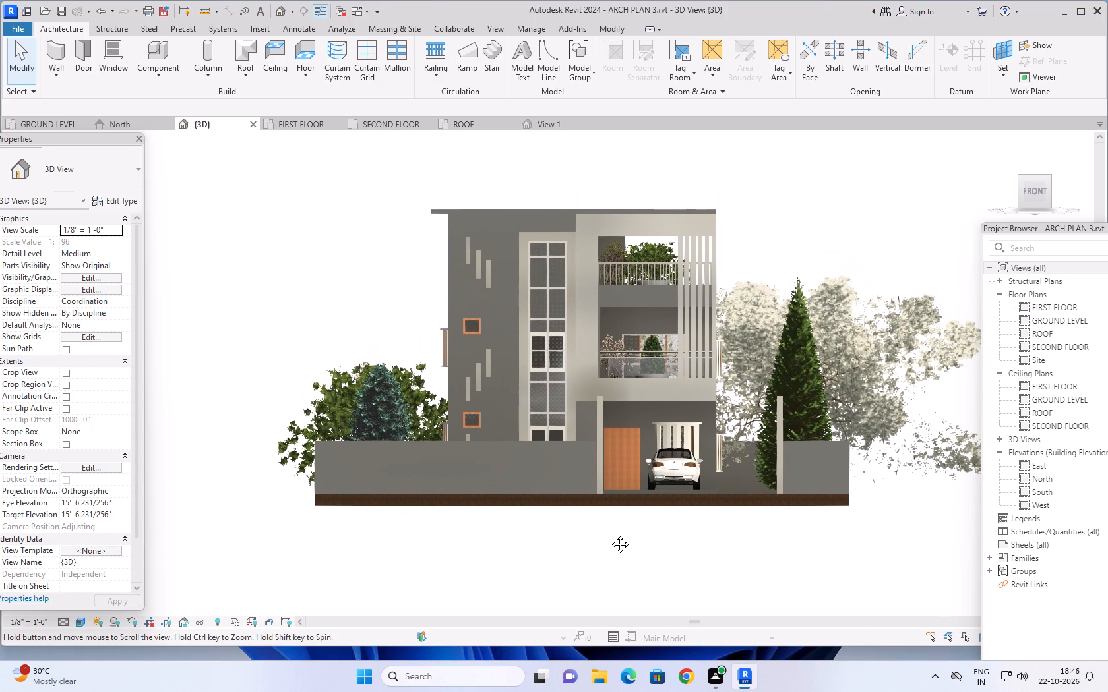
{"action": "middle_click_drag", "start_coordinate": [610, 534], "coordinate": [610, 538]}
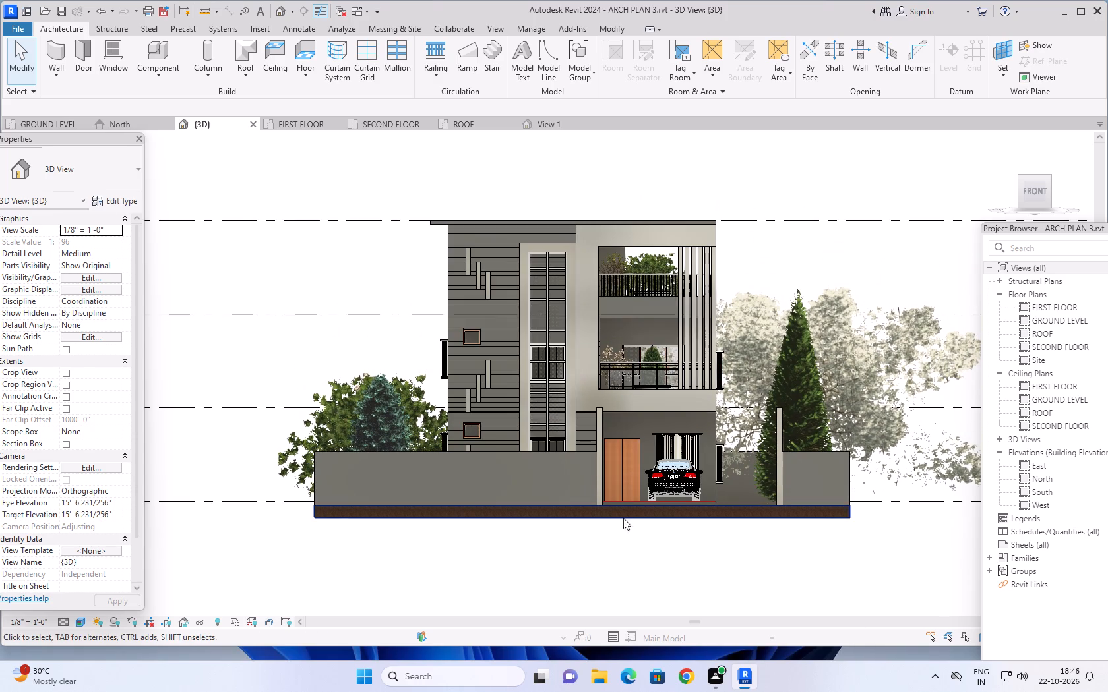
{"action": "middle_click_drag", "start_coordinate": [663, 467], "coordinate": [669, 478]}
{"action": "scroll", "coordinate": [663, 467], "scroll_direction": "up", "scroll_amount": 8}
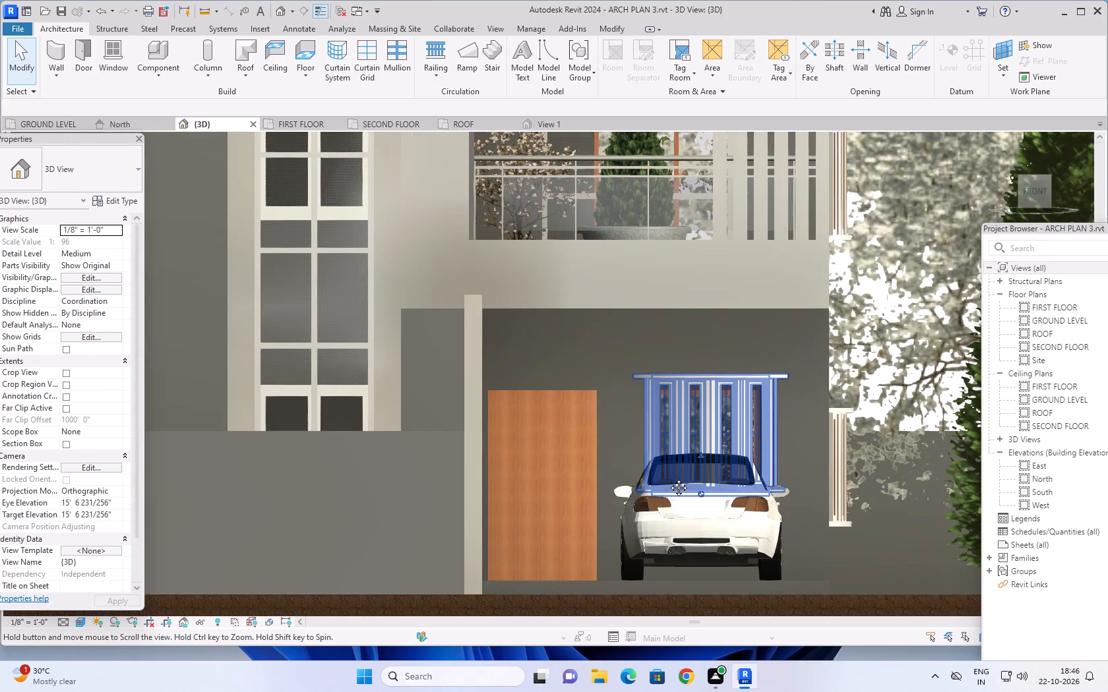
{"action": "middle_click_drag", "start_coordinate": [669, 478], "coordinate": [669, 478]}
{"action": "scroll", "coordinate": [669, 478], "scroll_direction": "down", "scroll_amount": 5}
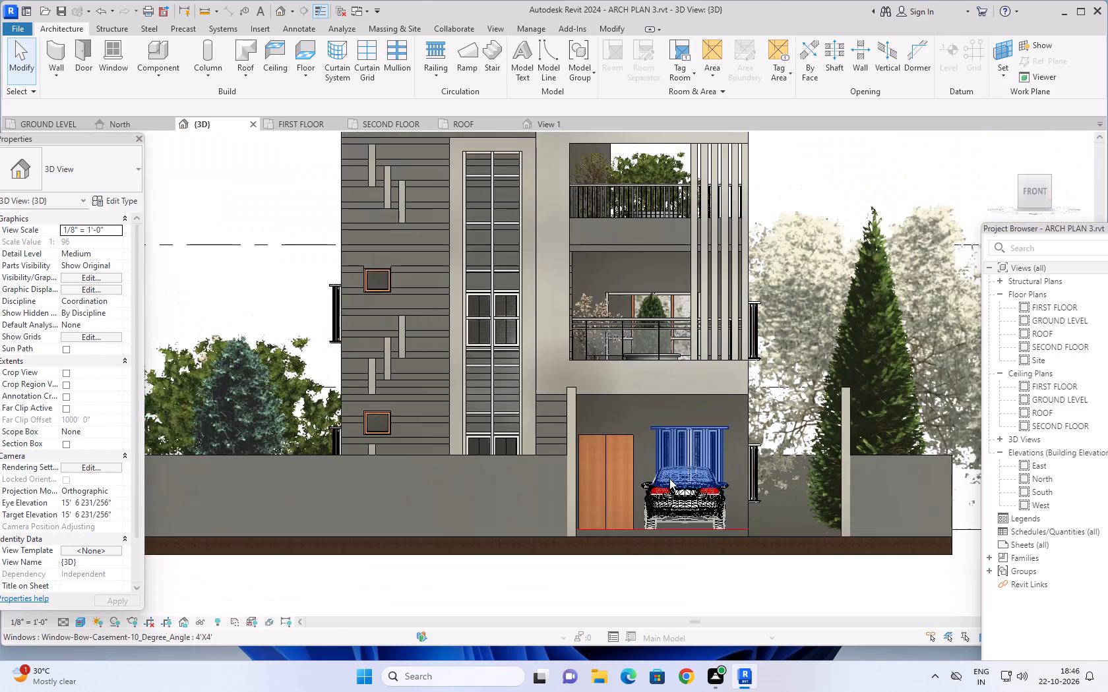
{"action": "scroll", "coordinate": [705, 465], "scroll_direction": "down", "scroll_amount": 1}
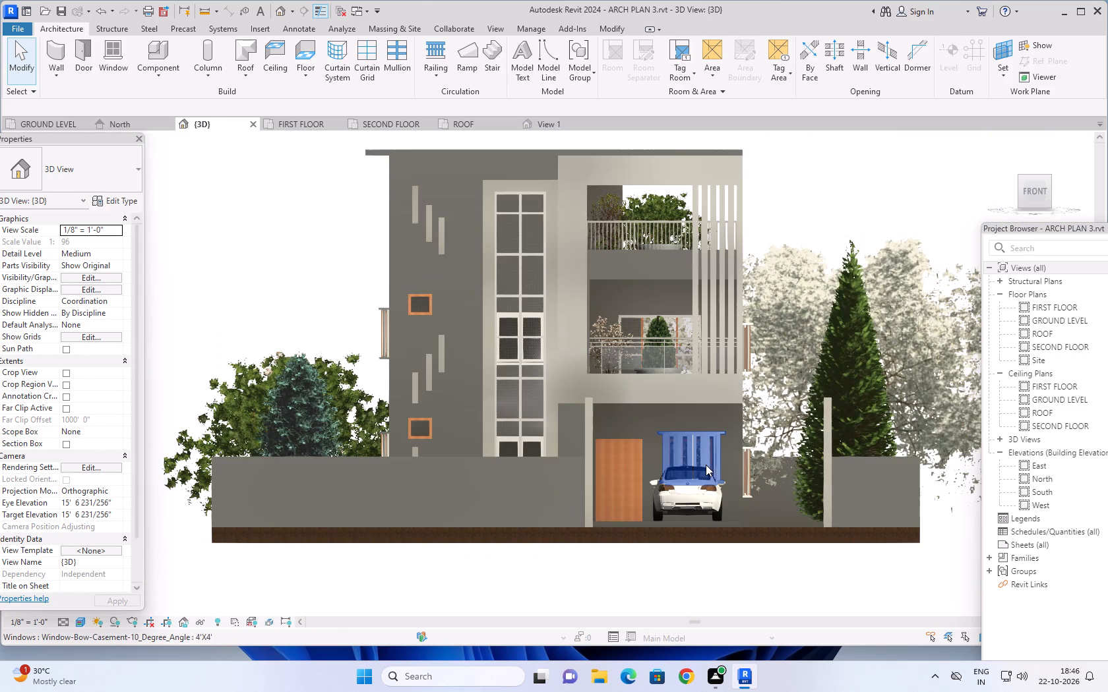
{"action": "scroll", "coordinate": [757, 418], "scroll_direction": "down", "scroll_amount": 1}
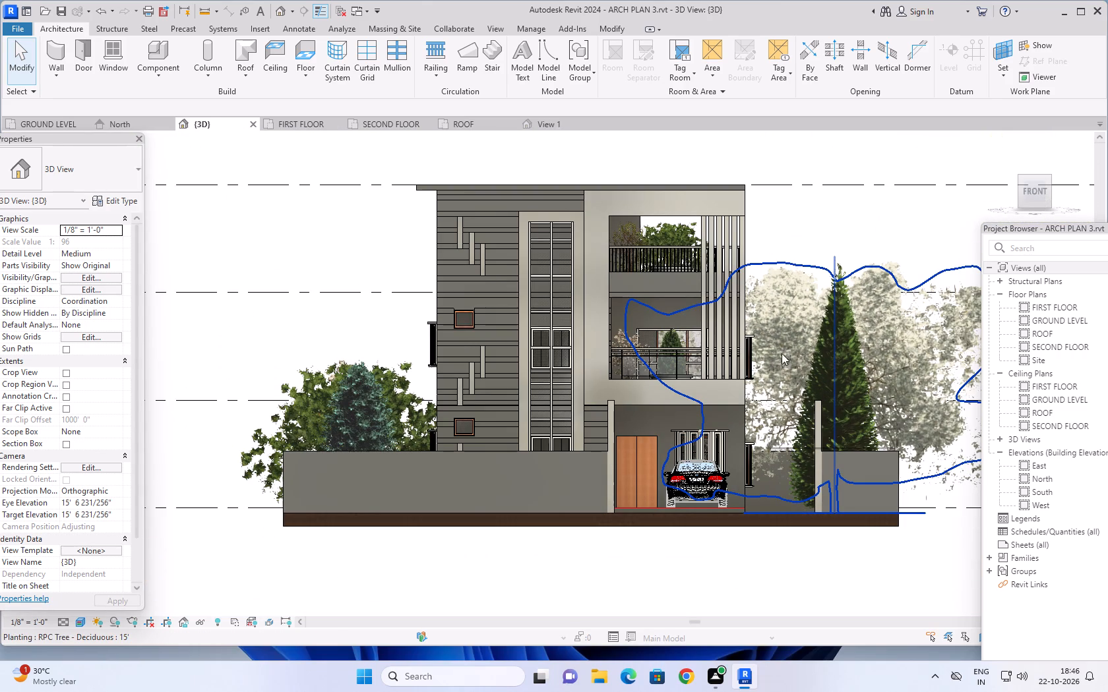
{"action": "middle_click_drag", "start_coordinate": [838, 230], "coordinate": [762, 268]}
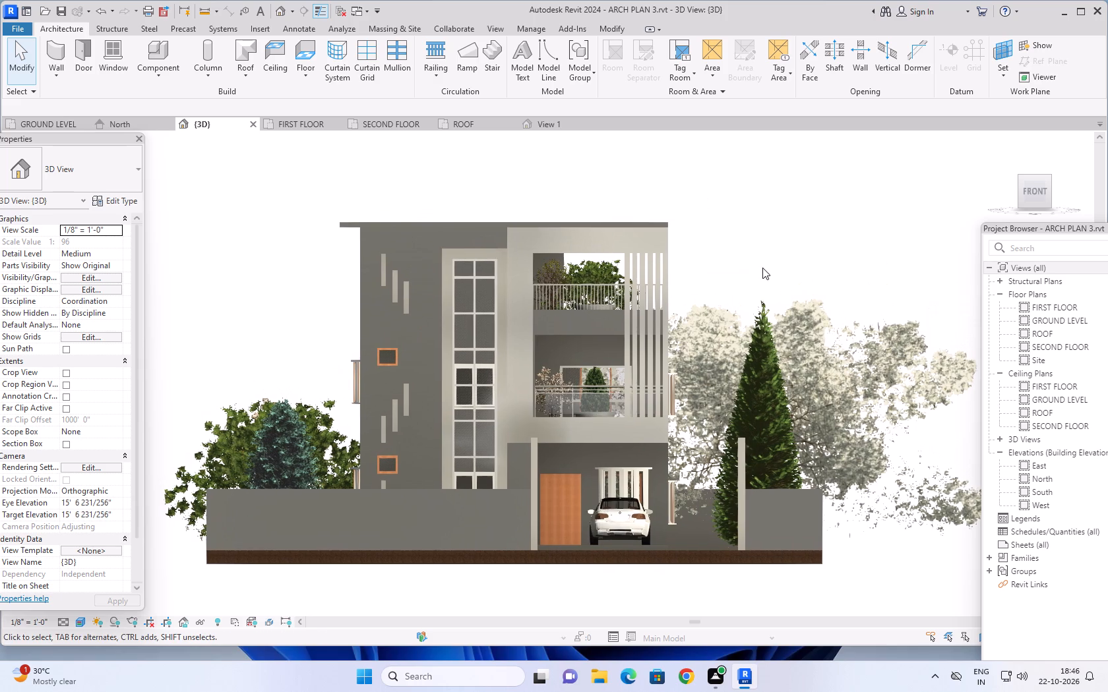
{"action": "middle_click_drag", "start_coordinate": [769, 230], "coordinate": [824, 268], "text": "shift"}
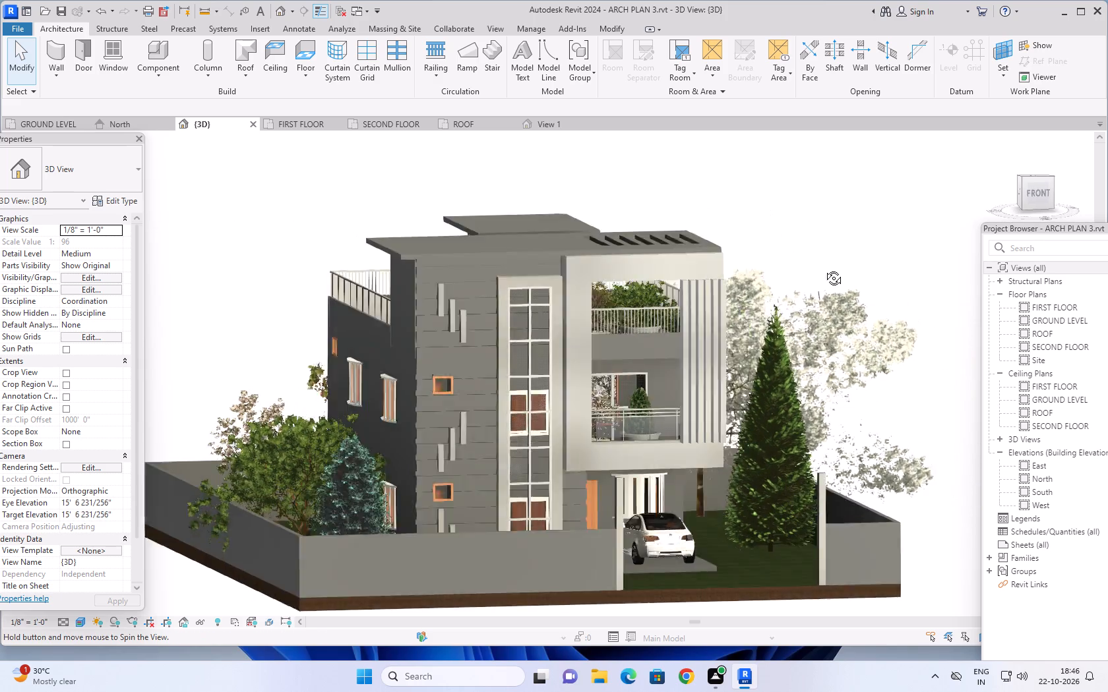
{"action": "middle_click_drag", "start_coordinate": [824, 268], "coordinate": [832, 285], "text": "shift"}
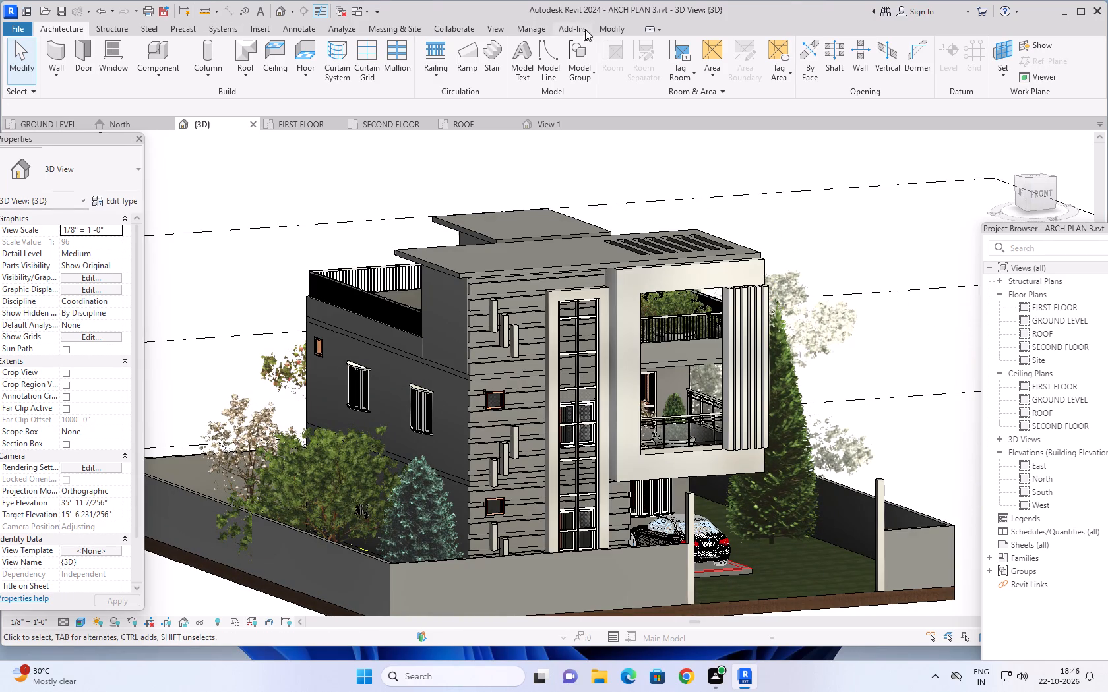
Assign the material "wall" to the Structure [1] layer of the 6" Basic Wall type and apply the type change.
{"action": "left_click", "coordinate": [60, 51]}
{"action": "left_click", "coordinate": [117, 199]}
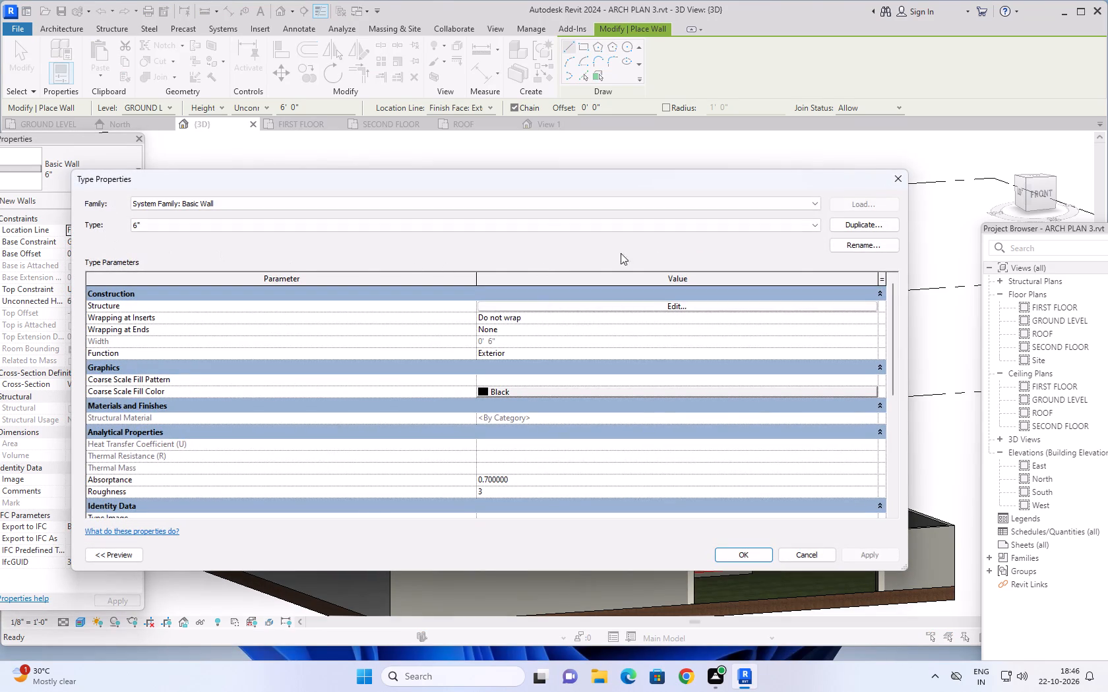
{"action": "left_click", "coordinate": [698, 307]}
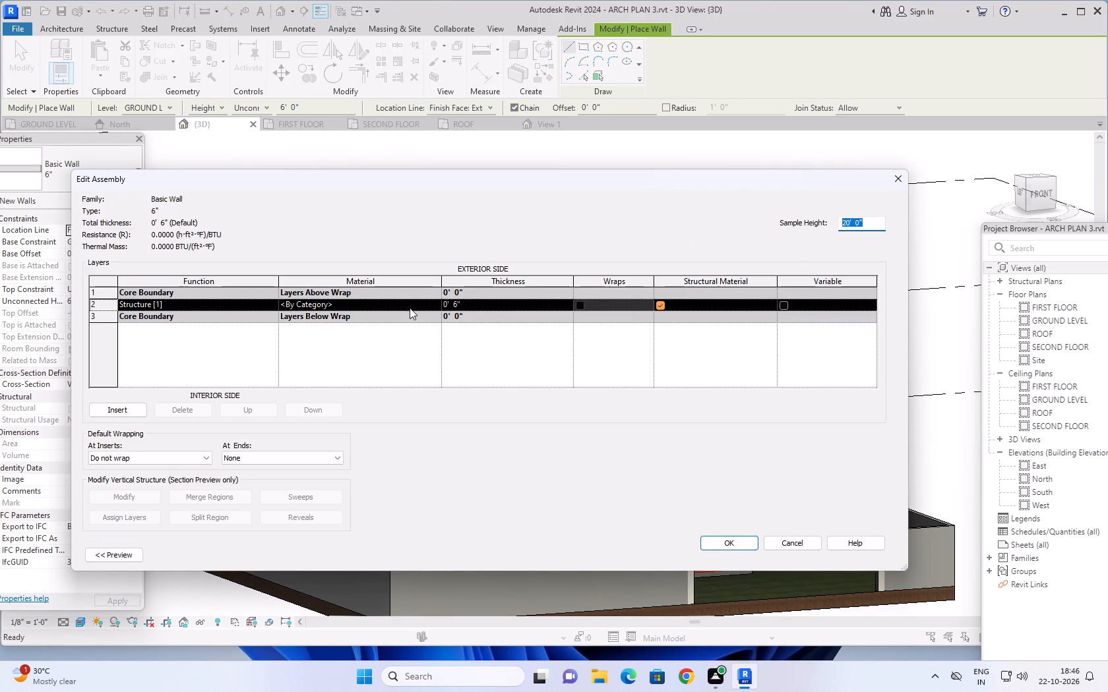
{"action": "left_click", "coordinate": [427, 303]}
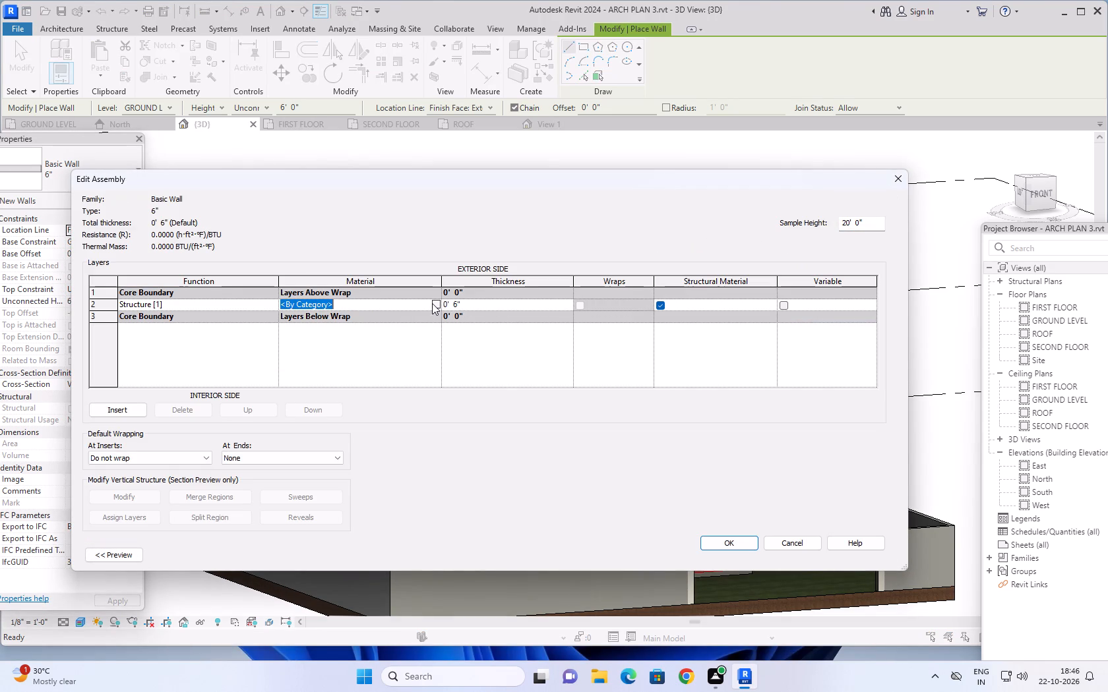
{"action": "left_click", "coordinate": [433, 304]}
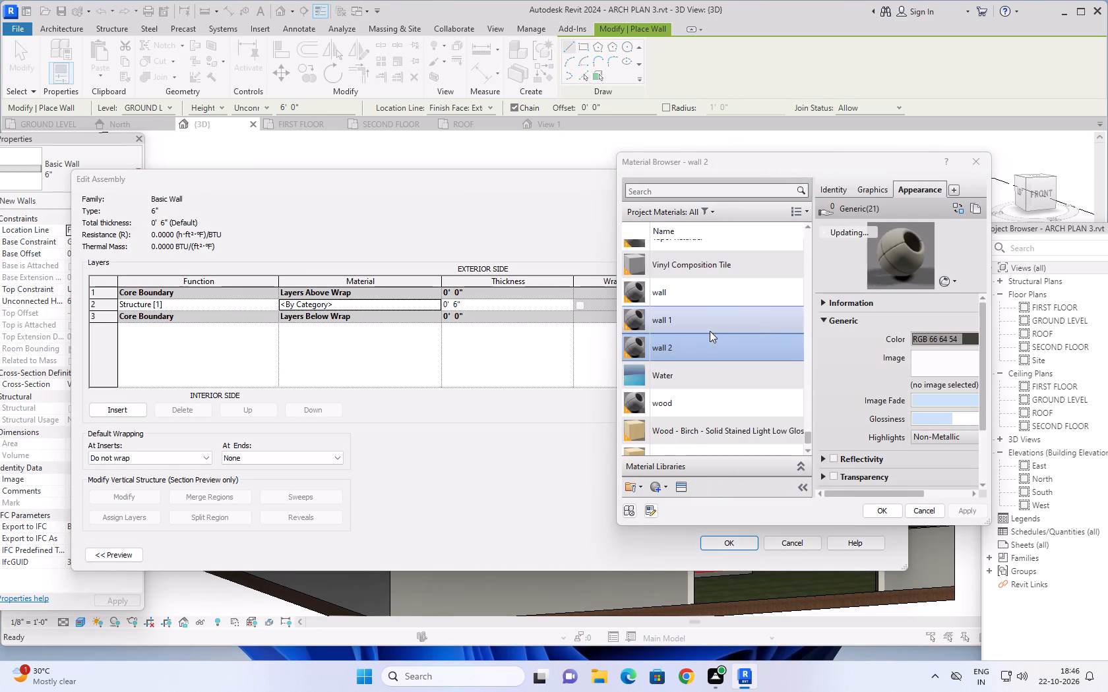
{"action": "scroll", "coordinate": [694, 343], "scroll_direction": "down", "scroll_amount": 8}
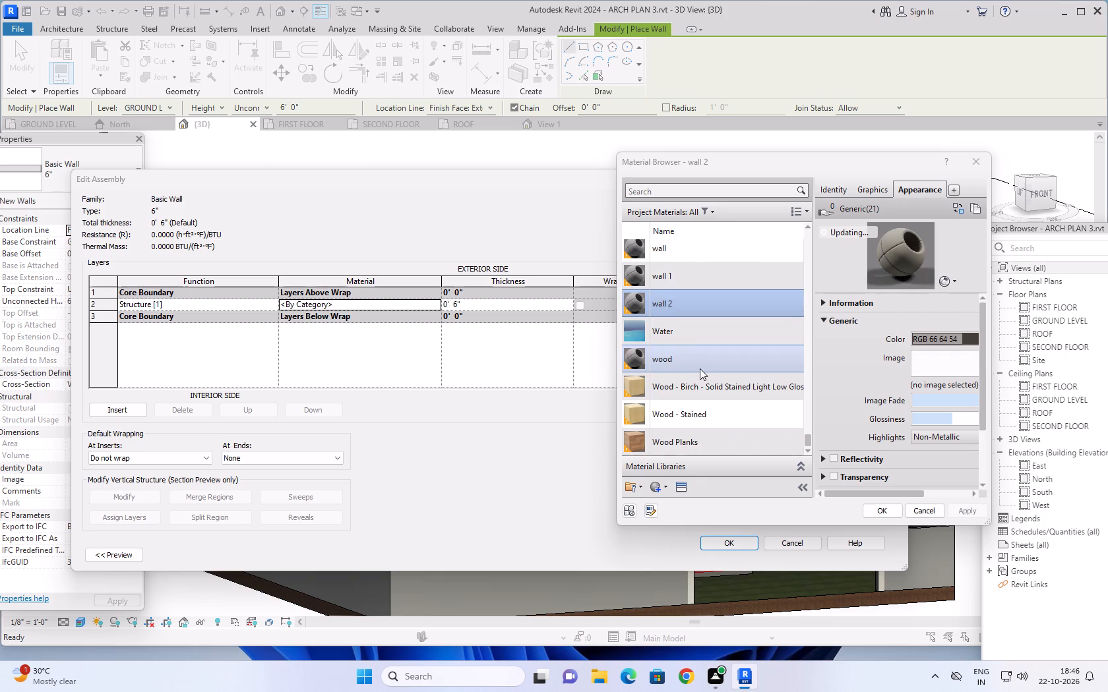
{"action": "scroll", "coordinate": [700, 368], "scroll_direction": "up", "scroll_amount": 6}
{"action": "scroll", "coordinate": [700, 368], "scroll_direction": "up", "scroll_amount": 15}
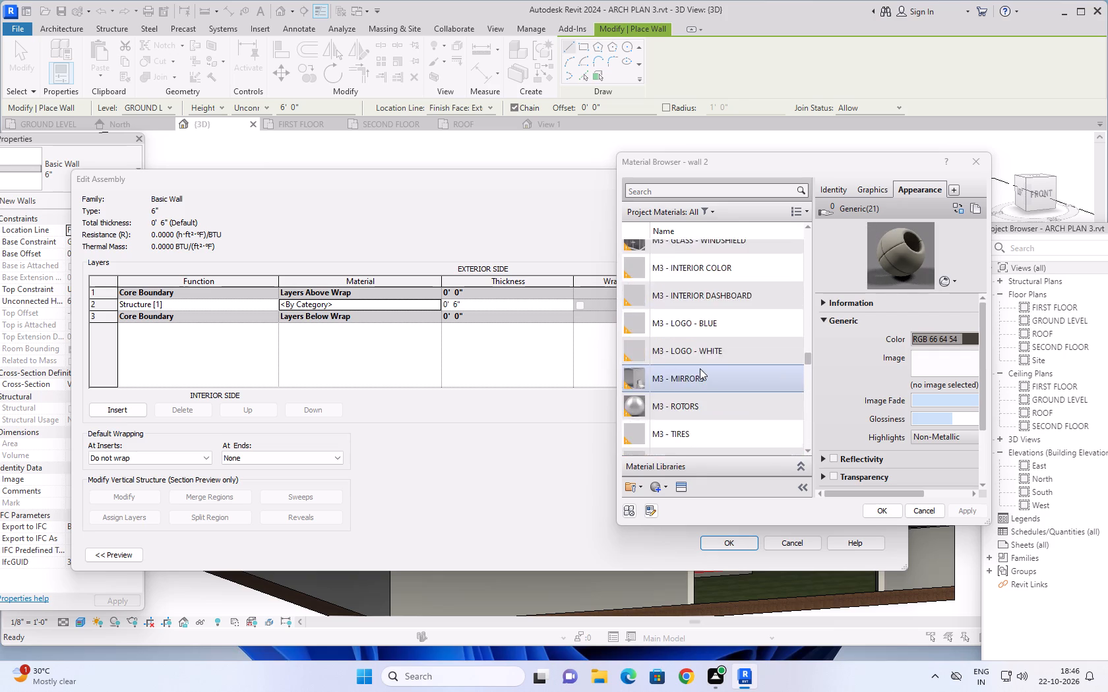
{"action": "scroll", "coordinate": [700, 368], "scroll_direction": "up", "scroll_amount": 13}
{"action": "scroll", "coordinate": [700, 368], "scroll_direction": "up", "scroll_amount": 16}
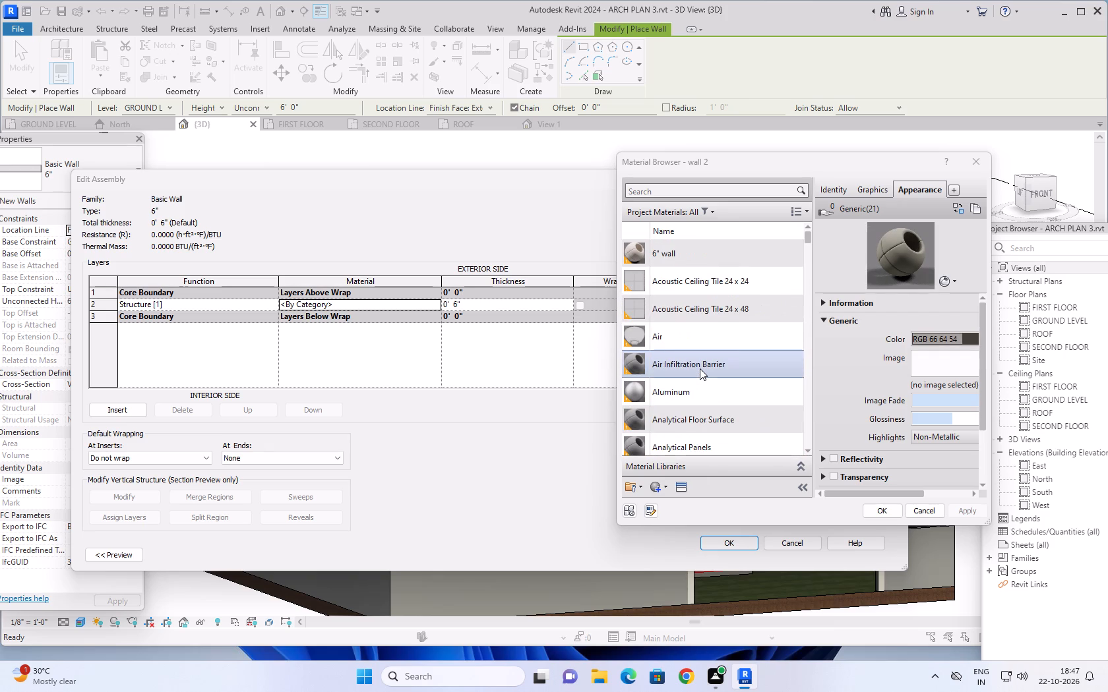
{"action": "scroll", "coordinate": [700, 368], "scroll_direction": "up", "scroll_amount": 12}
{"action": "scroll", "coordinate": [685, 306], "scroll_direction": "down", "scroll_amount": 9}
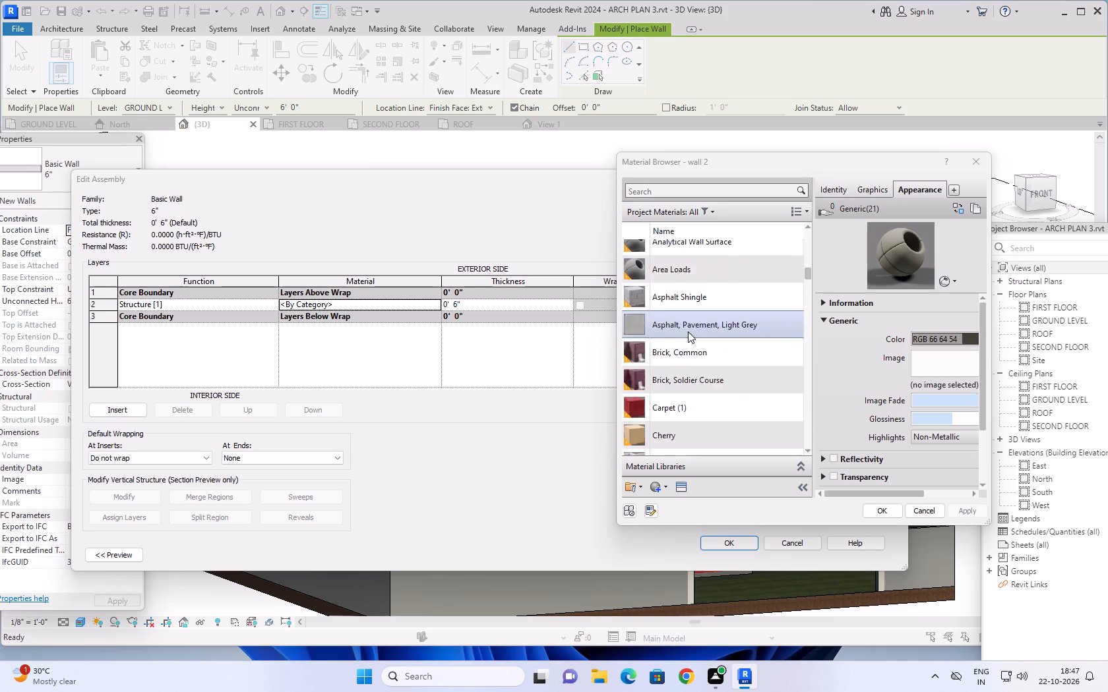
{"action": "scroll", "coordinate": [688, 333], "scroll_direction": "down", "scroll_amount": 18}
{"action": "scroll", "coordinate": [693, 348], "scroll_direction": "down", "scroll_amount": 5}
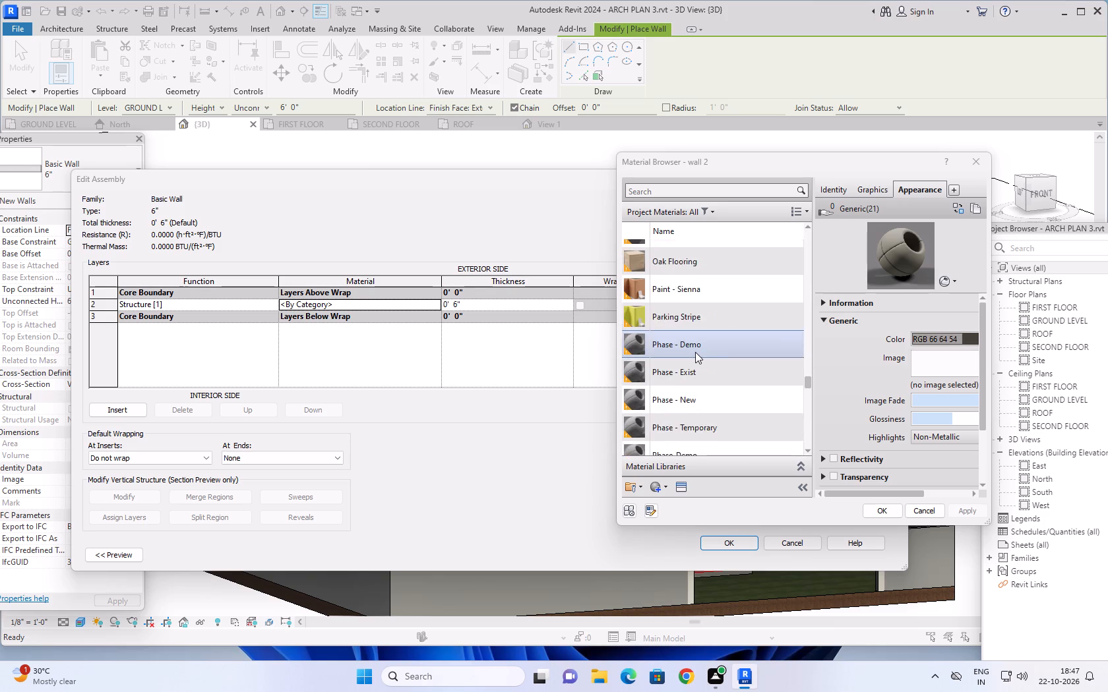
{"action": "scroll", "coordinate": [696, 351], "scroll_direction": "down", "scroll_amount": 18}
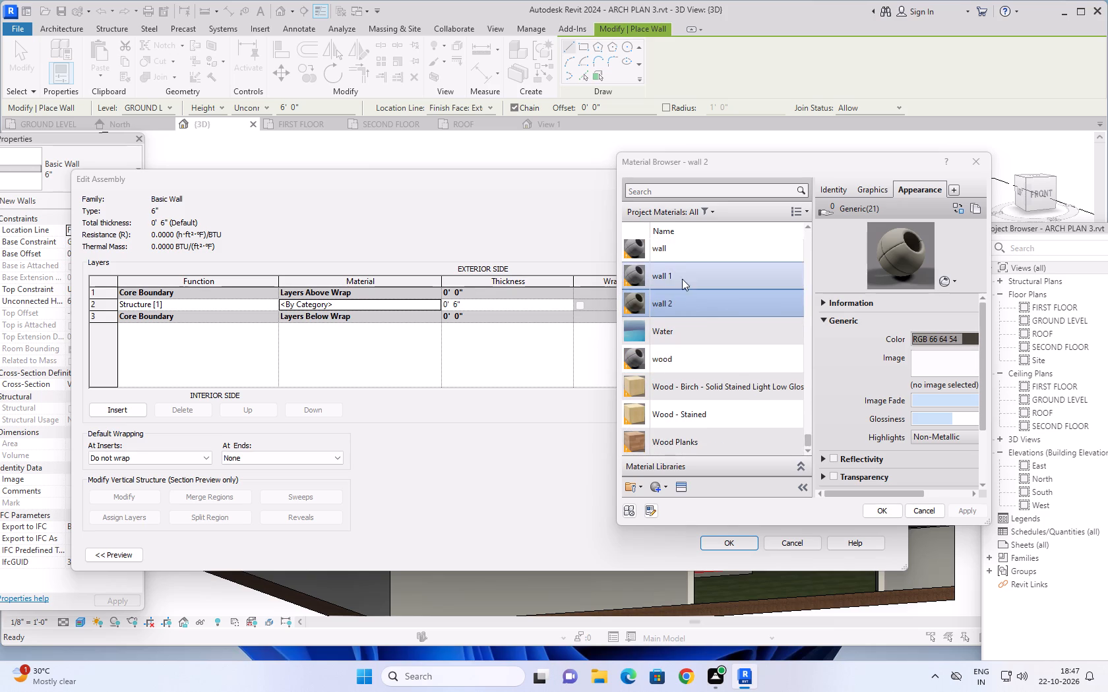
{"action": "scroll", "coordinate": [717, 283], "scroll_direction": "up", "scroll_amount": 9}
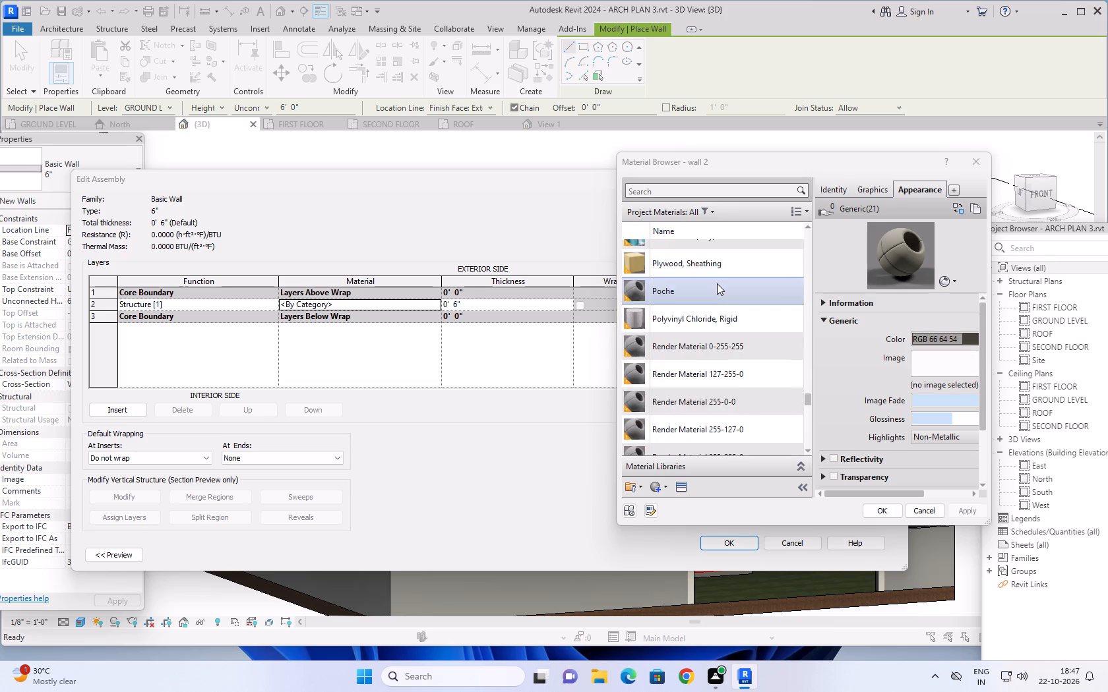
{"action": "scroll", "coordinate": [717, 283], "scroll_direction": "up", "scroll_amount": 20}
{"action": "scroll", "coordinate": [717, 283], "scroll_direction": "up", "scroll_amount": 4}
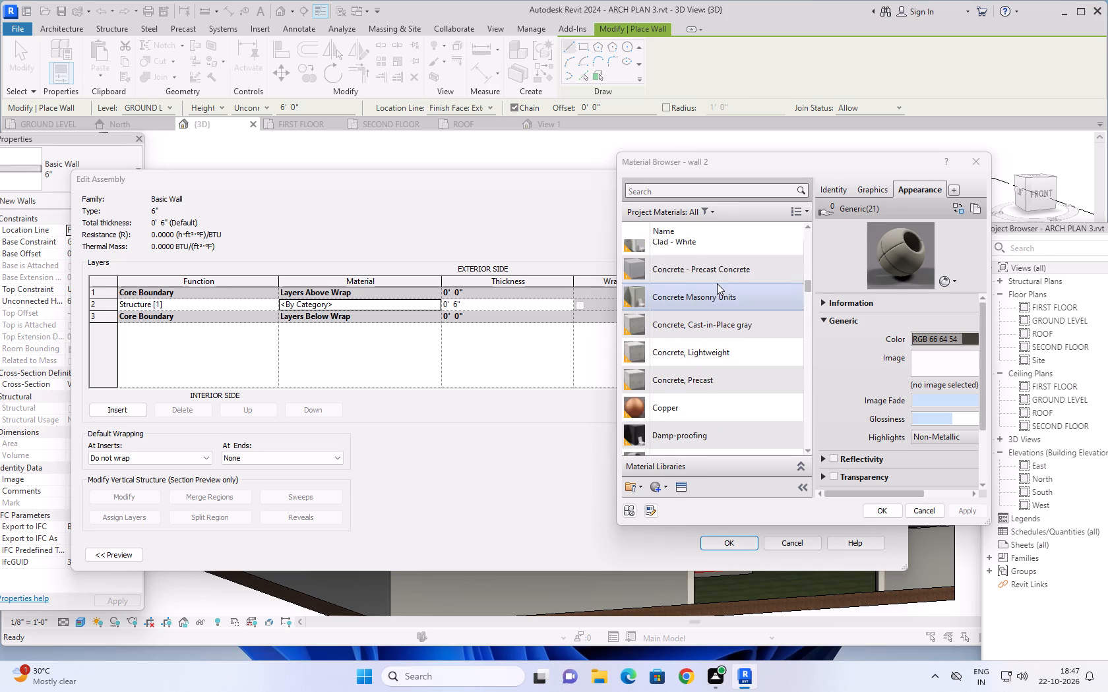
{"action": "scroll", "coordinate": [717, 283], "scroll_direction": "up", "scroll_amount": 18}
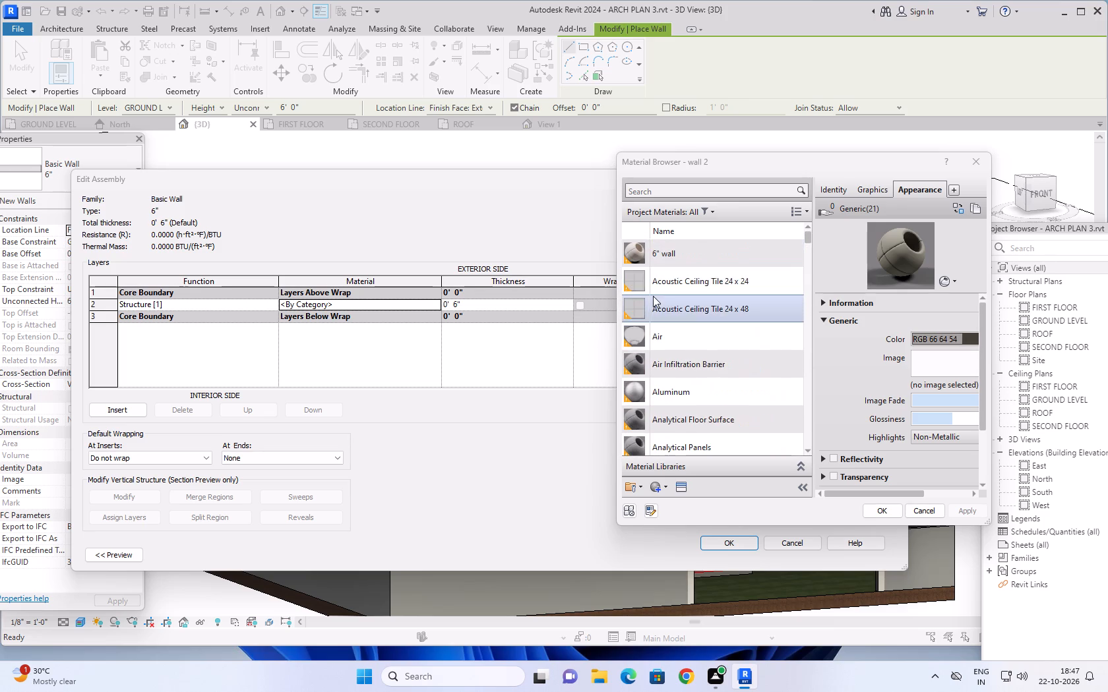
{"action": "scroll", "coordinate": [698, 328], "scroll_direction": "down", "scroll_amount": 11}
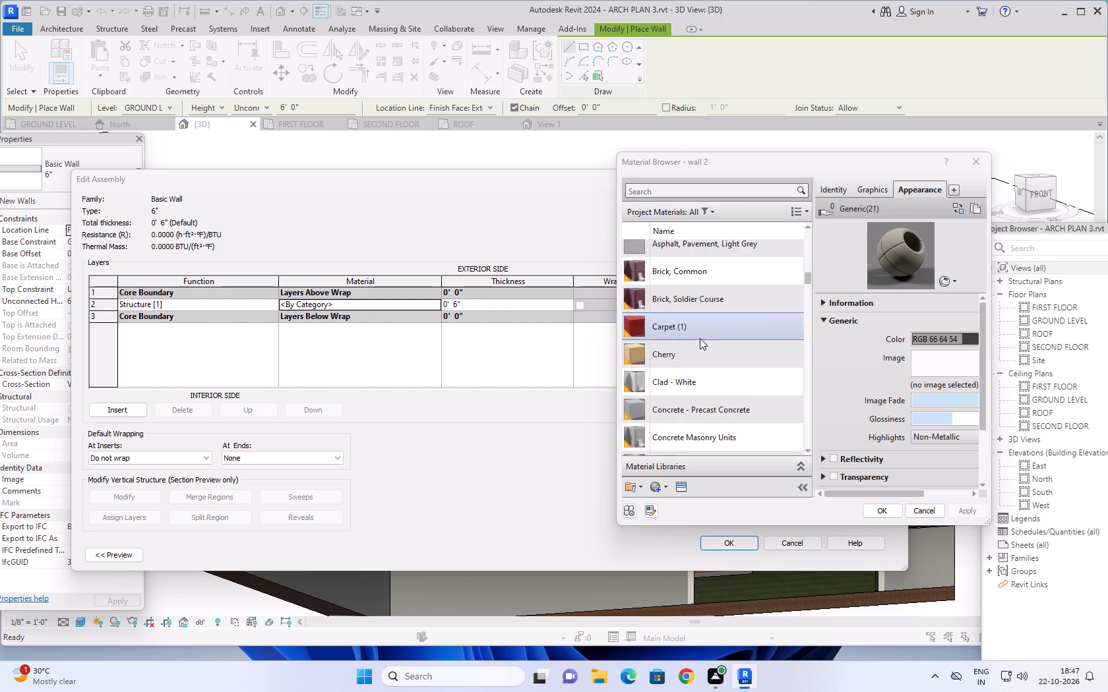
{"action": "scroll", "coordinate": [700, 338], "scroll_direction": "down", "scroll_amount": 16}
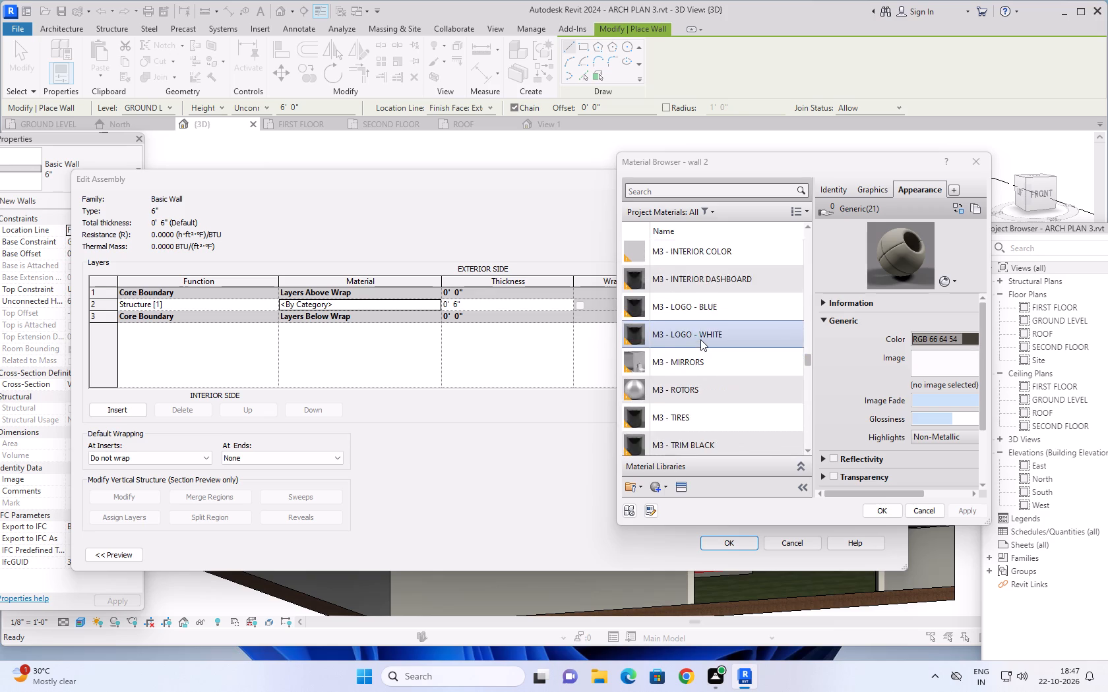
{"action": "scroll", "coordinate": [700, 339], "scroll_direction": "down", "scroll_amount": 18}
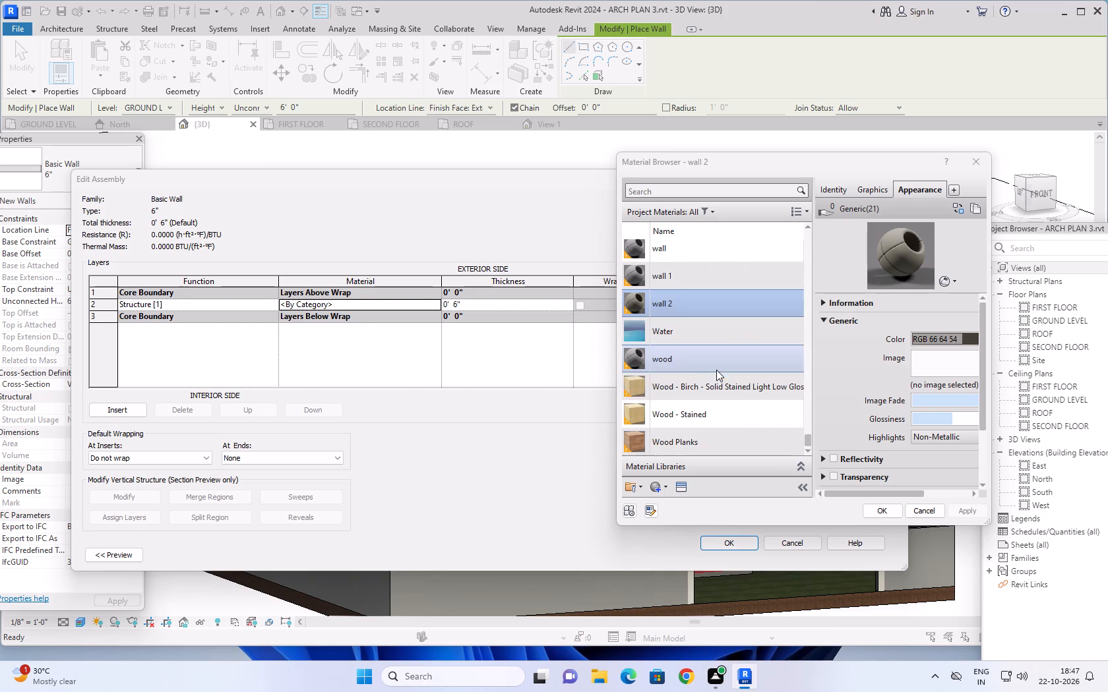
{"action": "scroll", "coordinate": [716, 384], "scroll_direction": "down", "scroll_amount": 6}
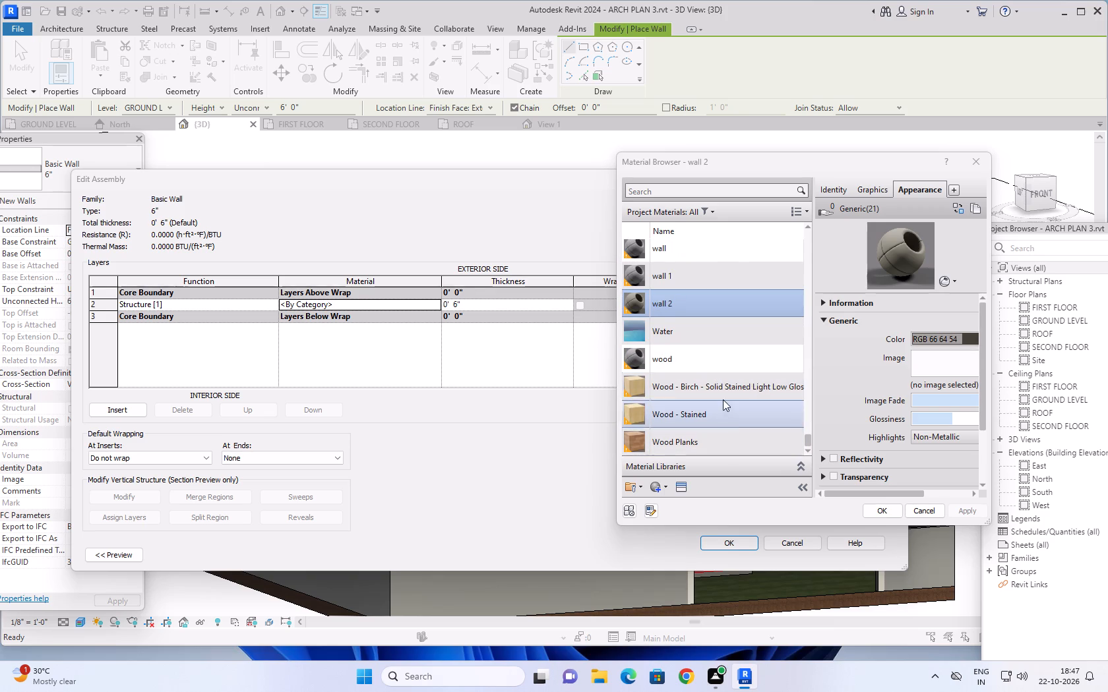
{"action": "left_click", "coordinate": [722, 359]}
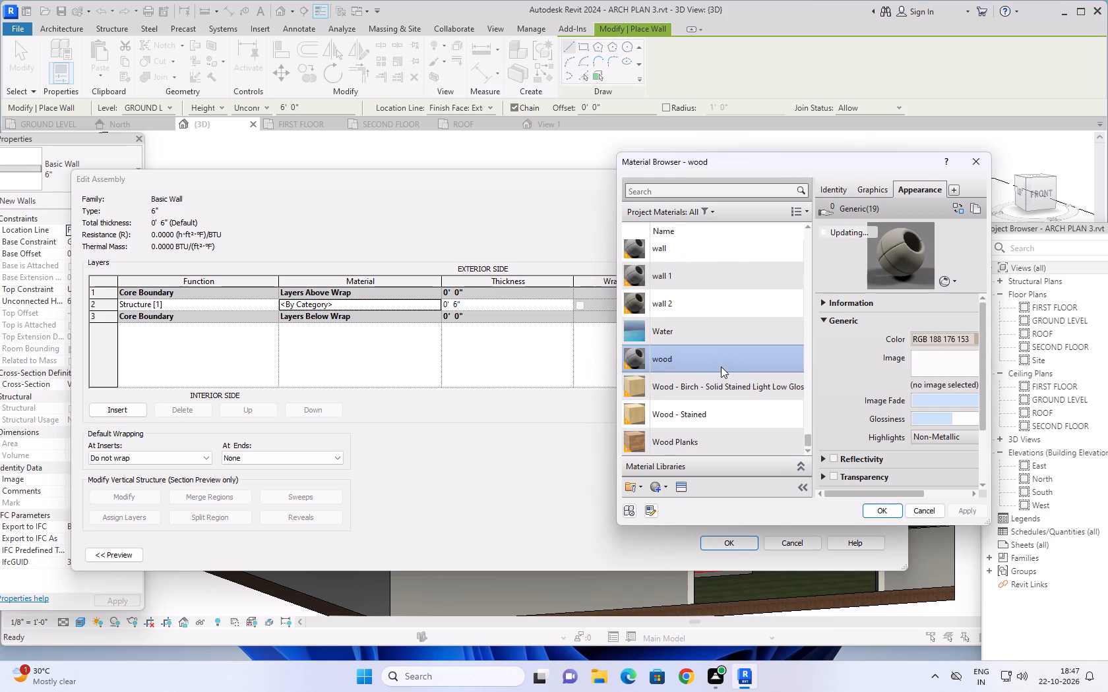
{"action": "left_click", "coordinate": [710, 254]}
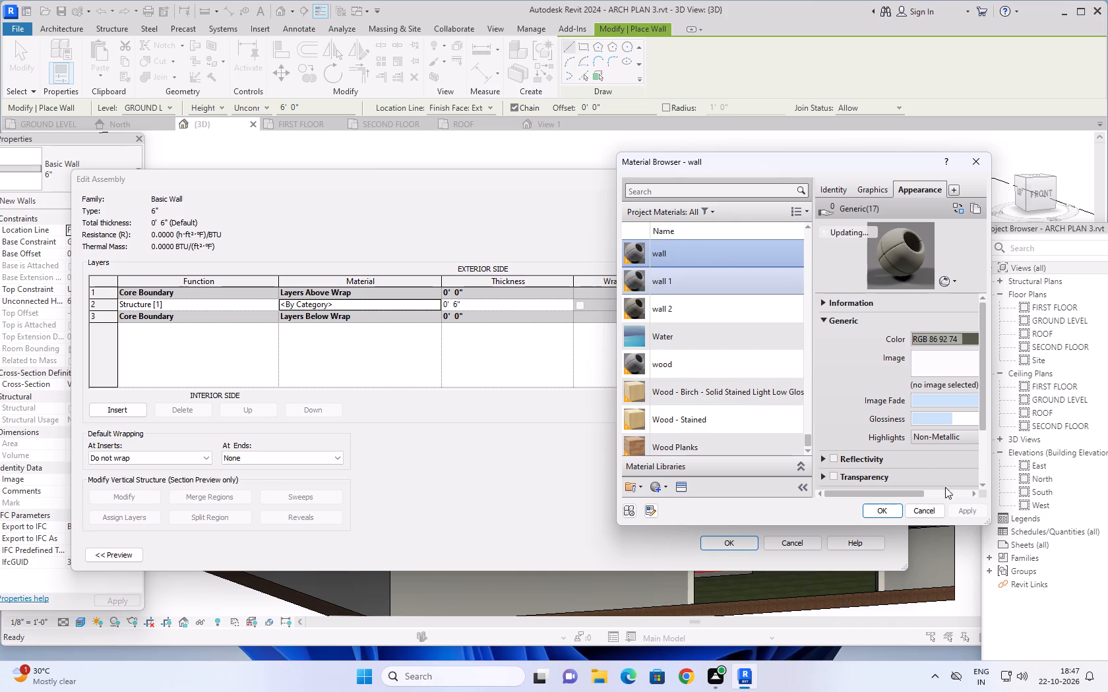
{"action": "left_click", "coordinate": [897, 507]}
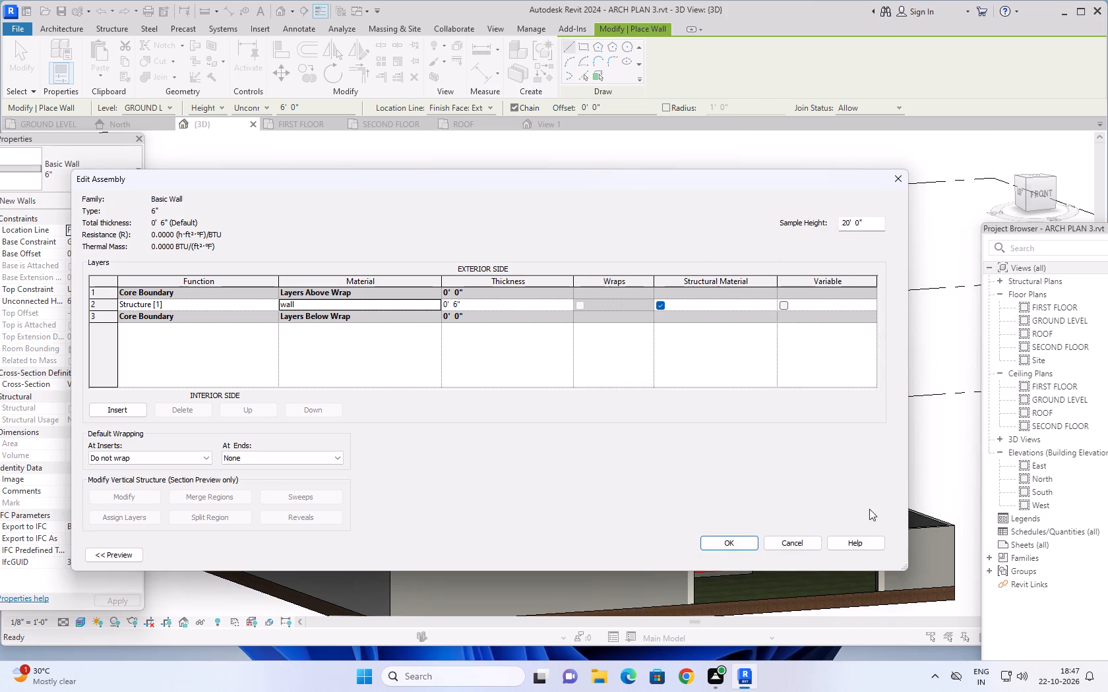
{"action": "left_click", "coordinate": [731, 538]}
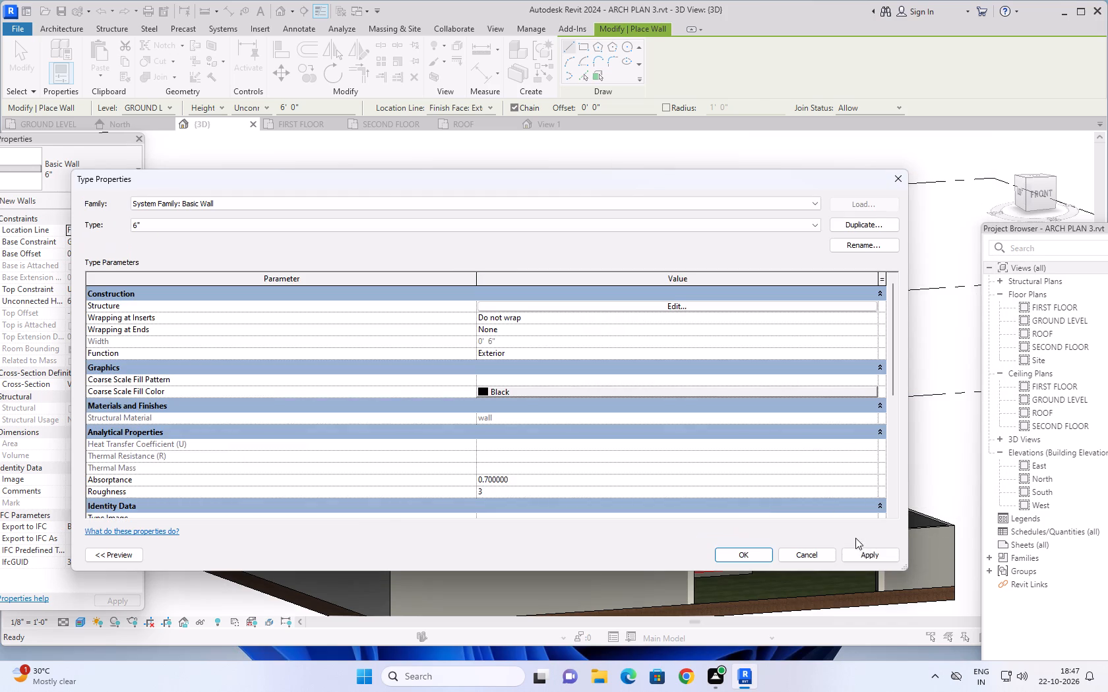
{"action": "left_click", "coordinate": [863, 554]}
{"action": "left_click", "coordinate": [727, 554]}
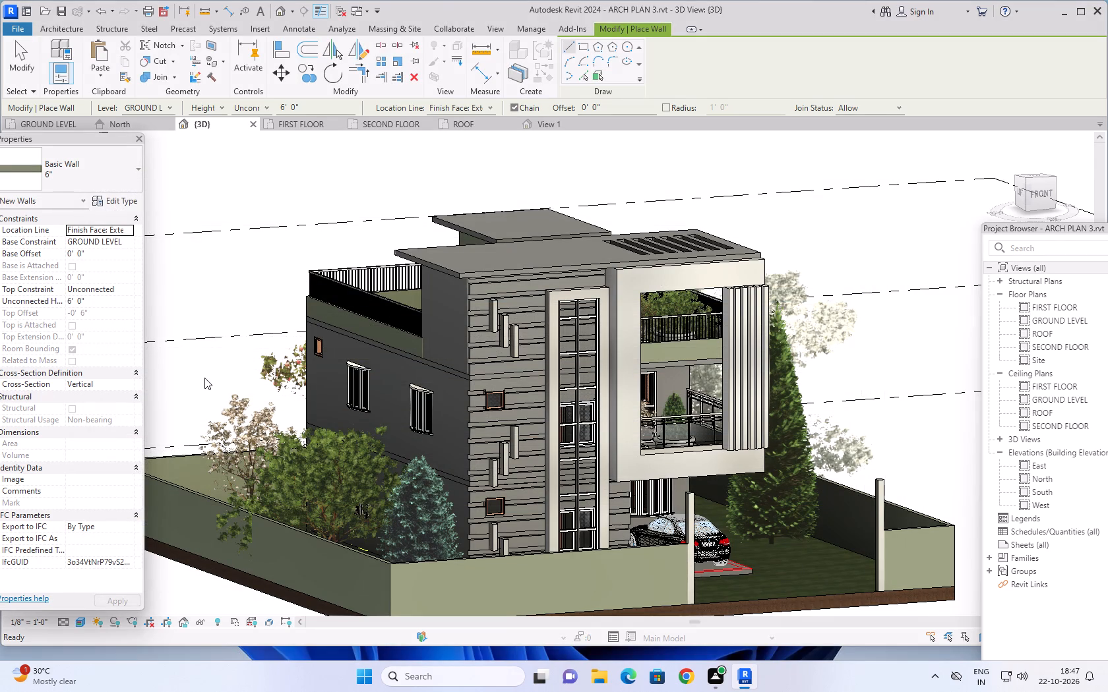
Assign the material "6" wall" to the Structure [1] layer of the 6" Basic Wall type and apply the type change.
{"action": "middle_click_drag", "start_coordinate": [204, 377], "coordinate": [239, 373]}
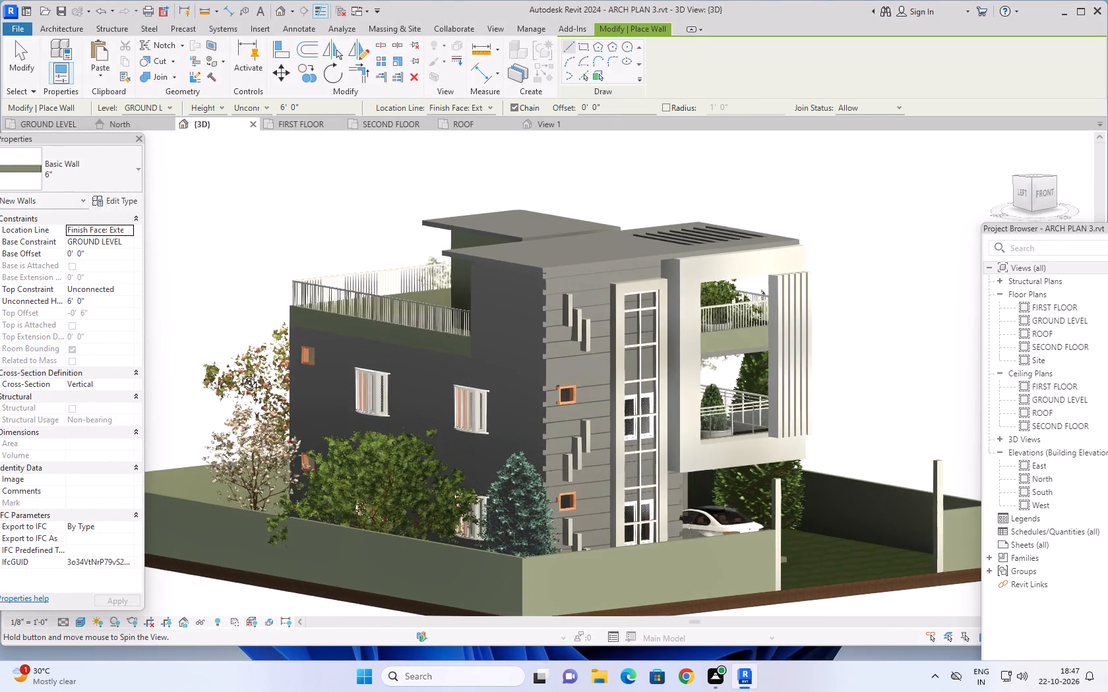
{"action": "middle_click_drag", "start_coordinate": [239, 373], "coordinate": [228, 370]}
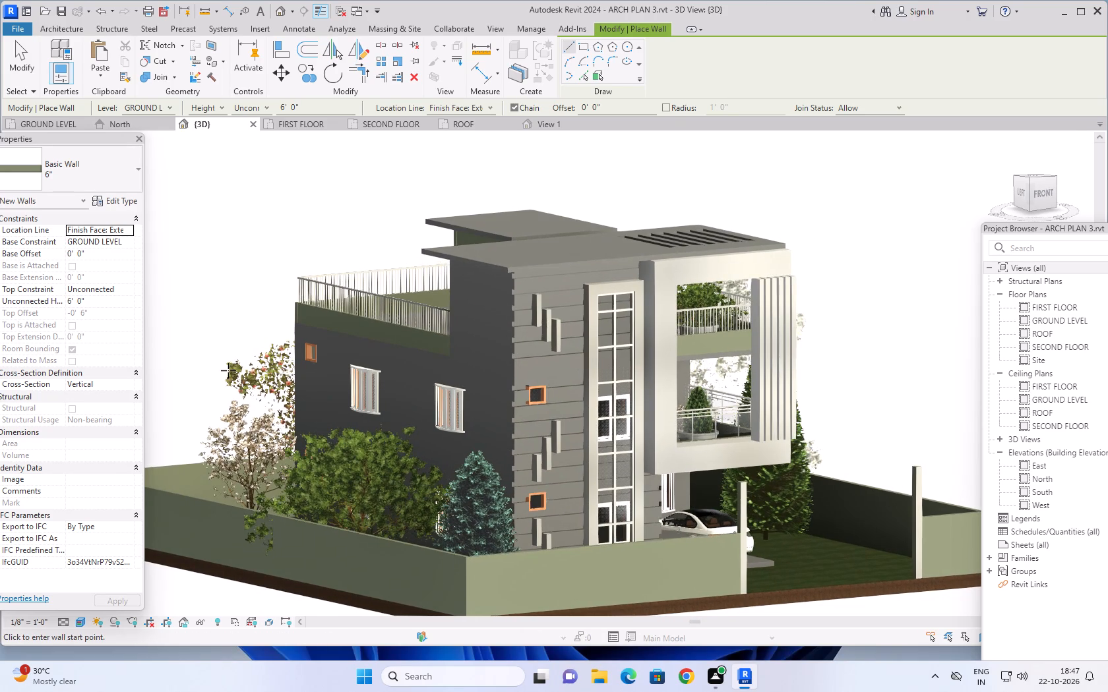
{"action": "left_click", "coordinate": [110, 200]}
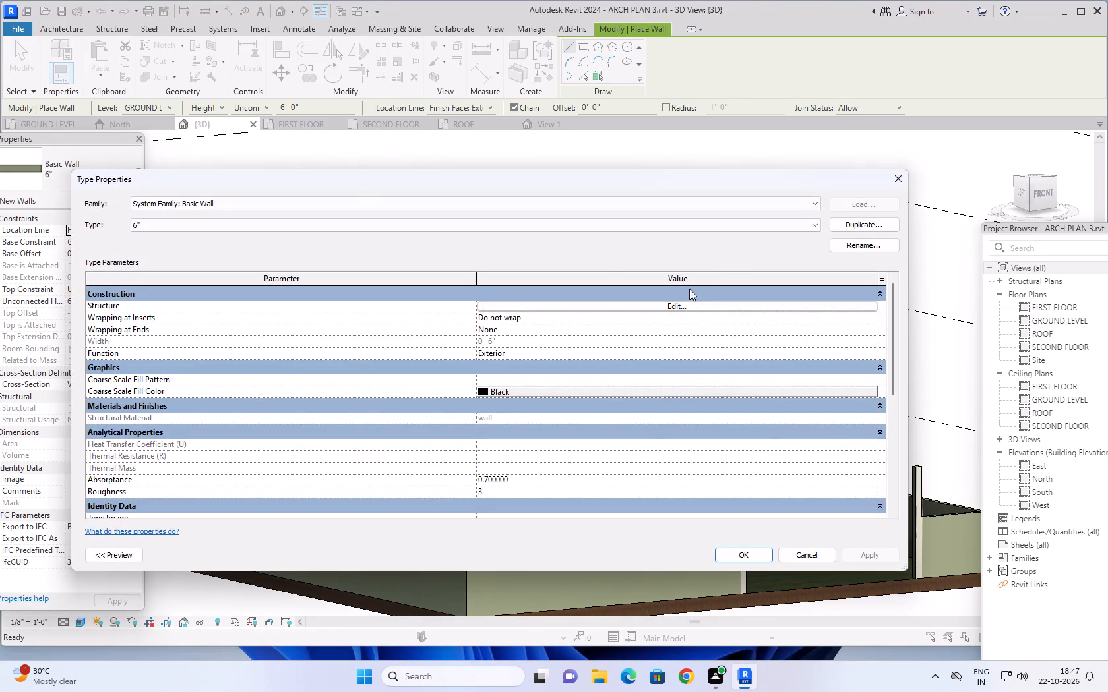
{"action": "left_click", "coordinate": [642, 304]}
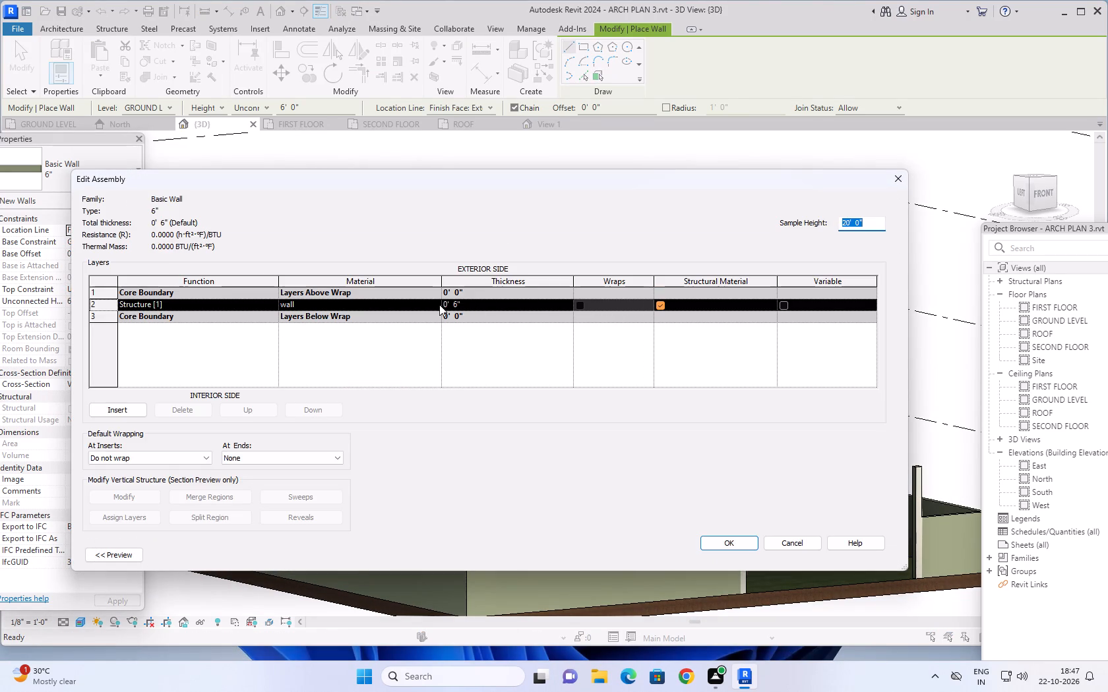
{"action": "left_click", "coordinate": [563, 302]}
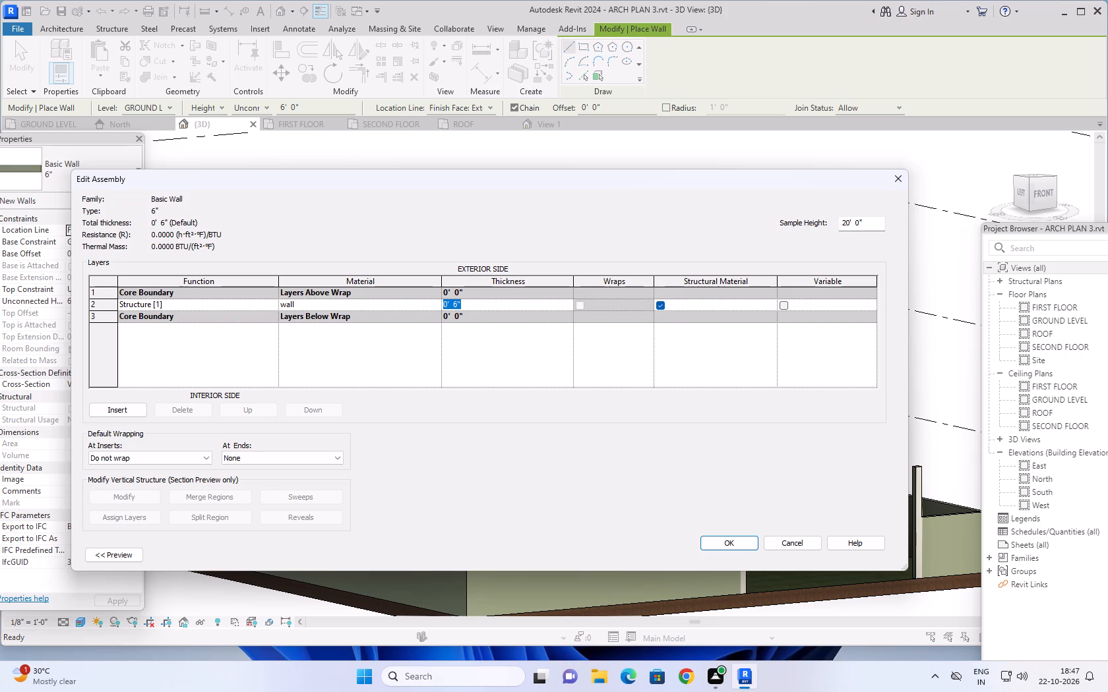
{"action": "left_click", "coordinate": [425, 301]}
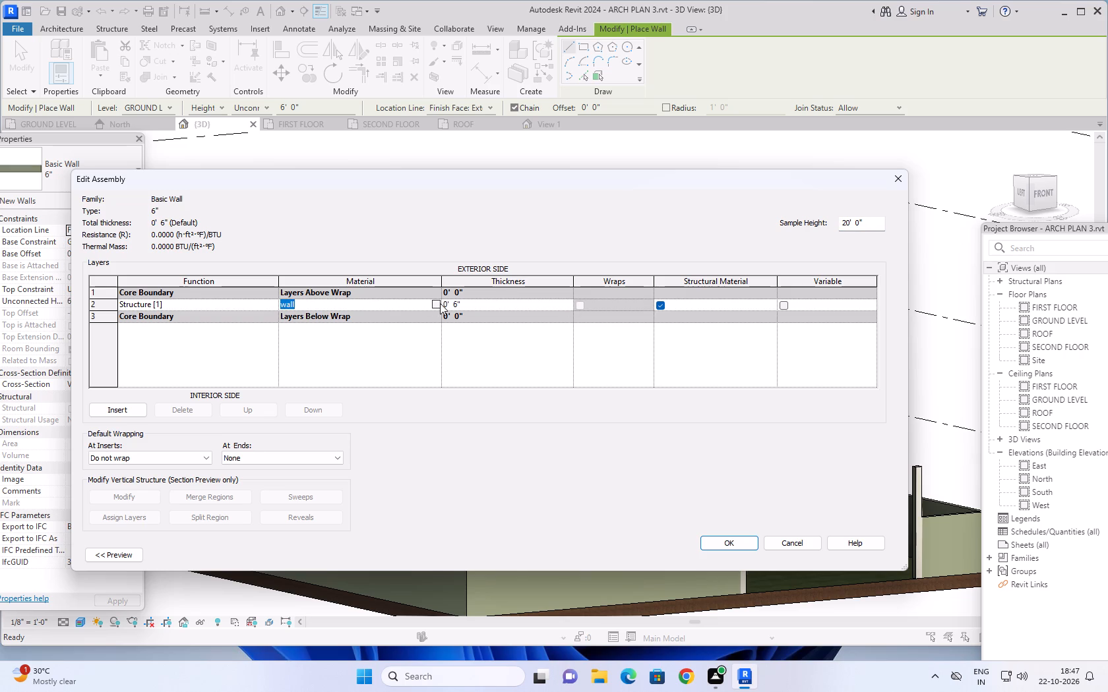
{"action": "left_click", "coordinate": [439, 303]}
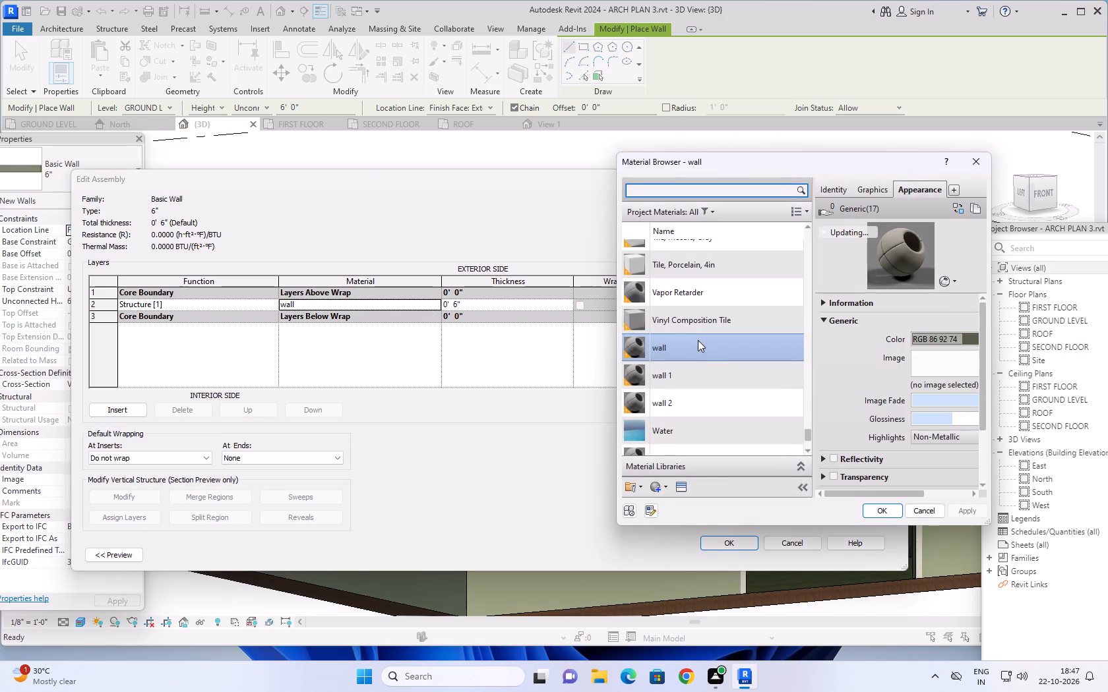
{"action": "scroll", "coordinate": [696, 353], "scroll_direction": "up", "scroll_amount": 19}
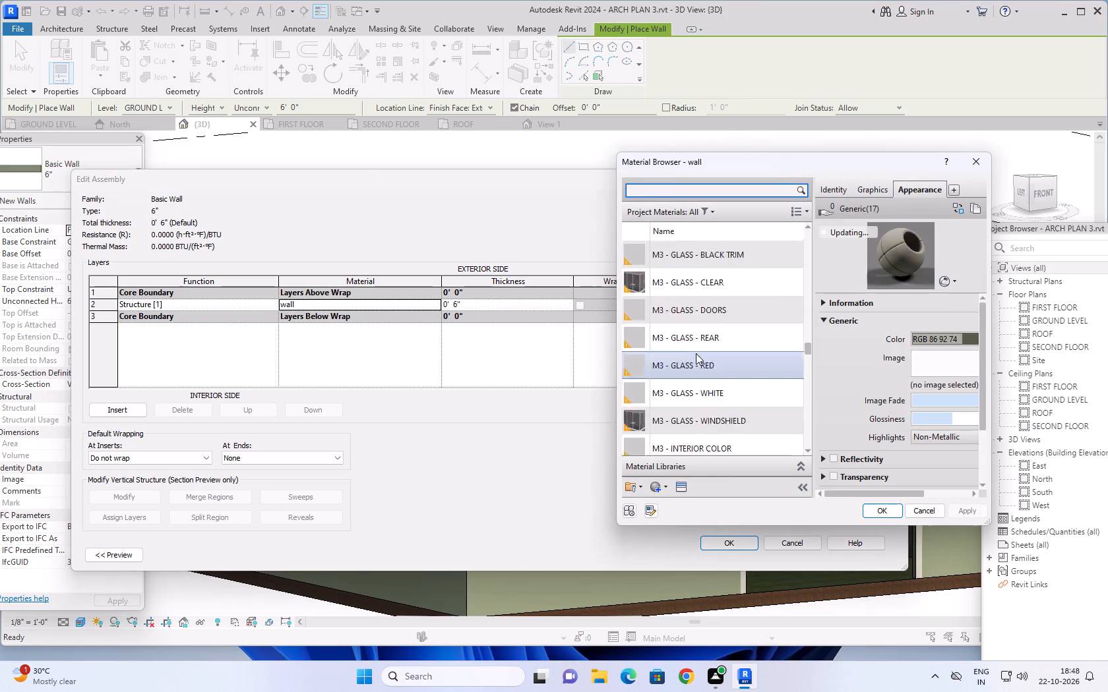
{"action": "scroll", "coordinate": [696, 353], "scroll_direction": "up", "scroll_amount": 20}
{"action": "scroll", "coordinate": [696, 353], "scroll_direction": "up", "scroll_amount": 15}
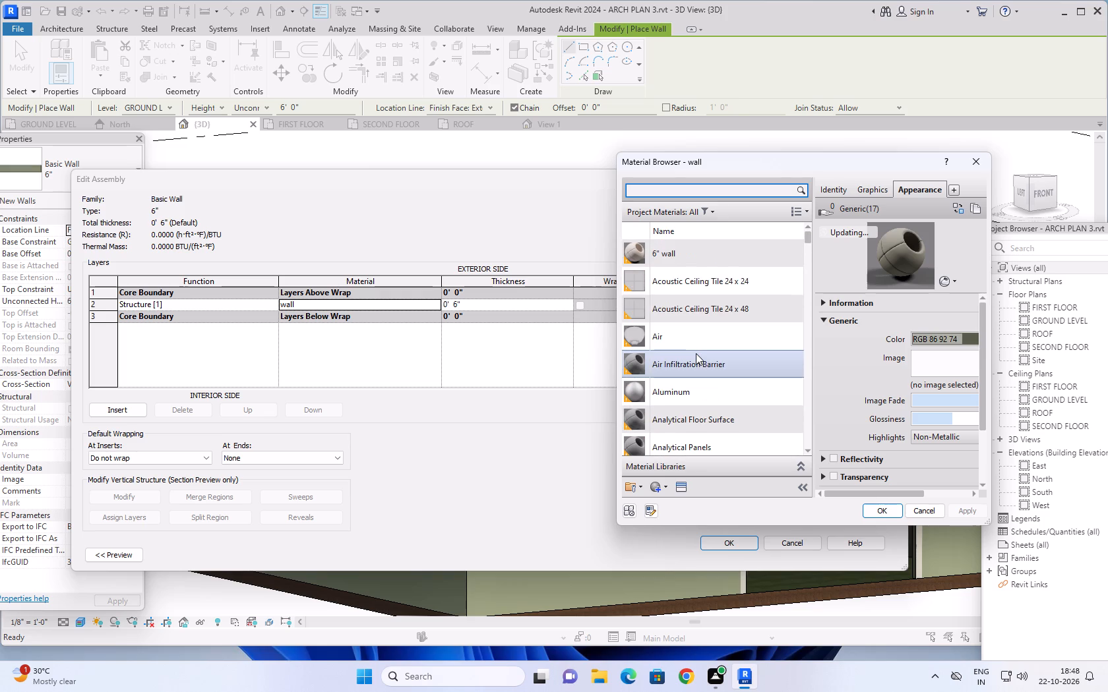
{"action": "left_click", "coordinate": [700, 254]}
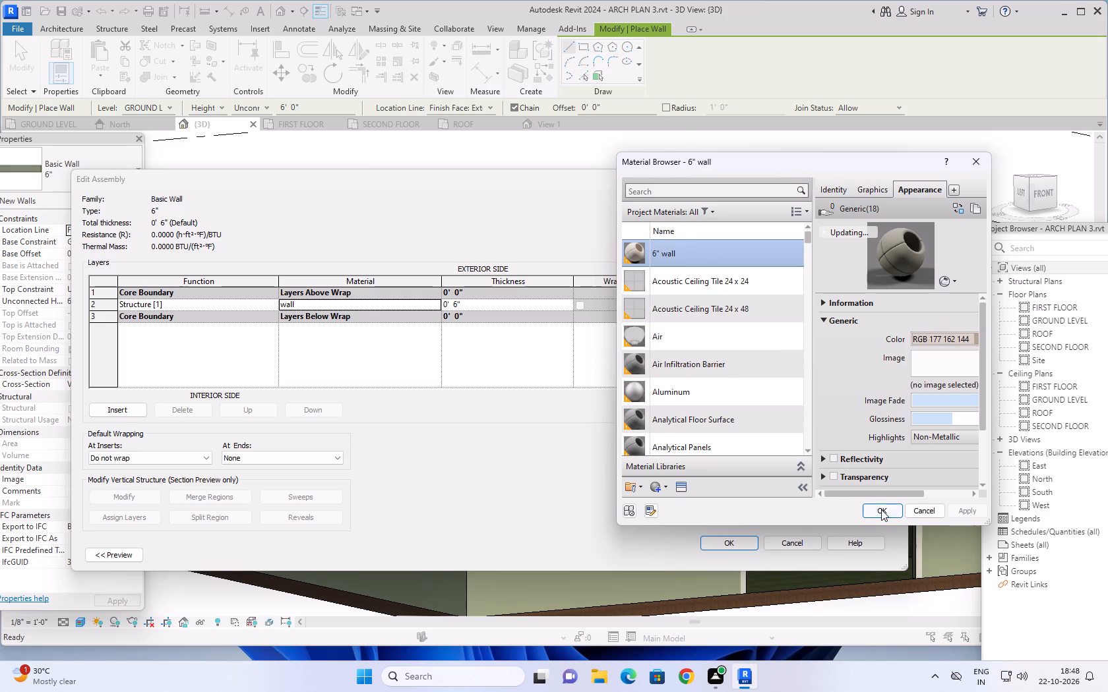
{"action": "left_click", "coordinate": [882, 509]}
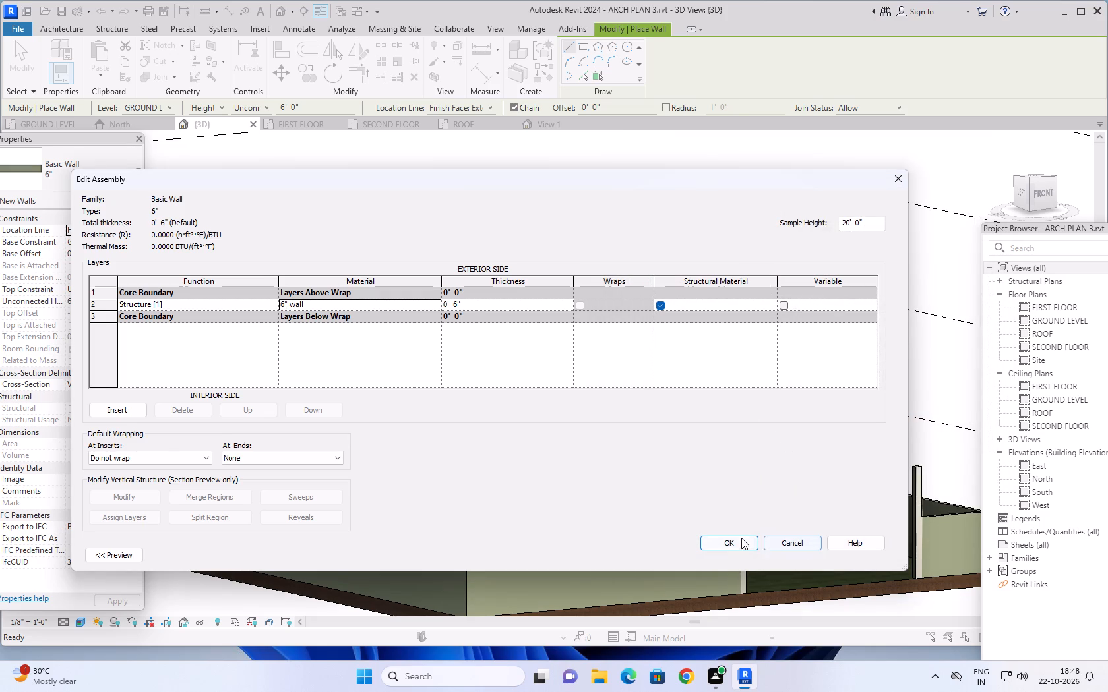
{"action": "left_click", "coordinate": [741, 538]}
{"action": "left_click", "coordinate": [875, 555]}
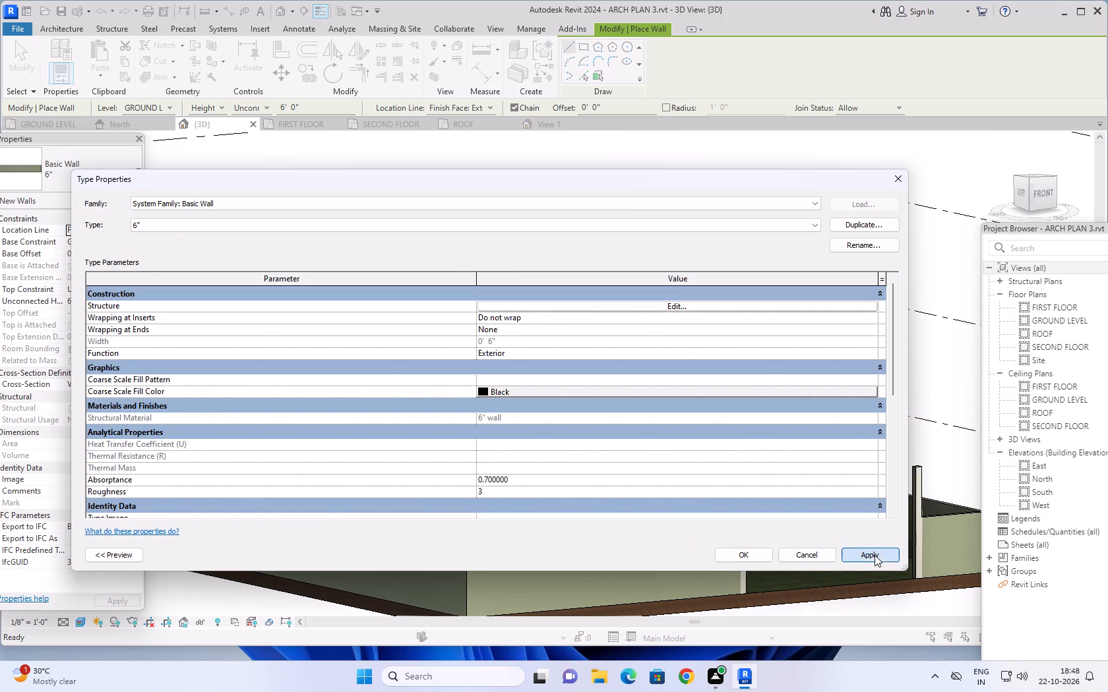
{"action": "left_click", "coordinate": [753, 554]}
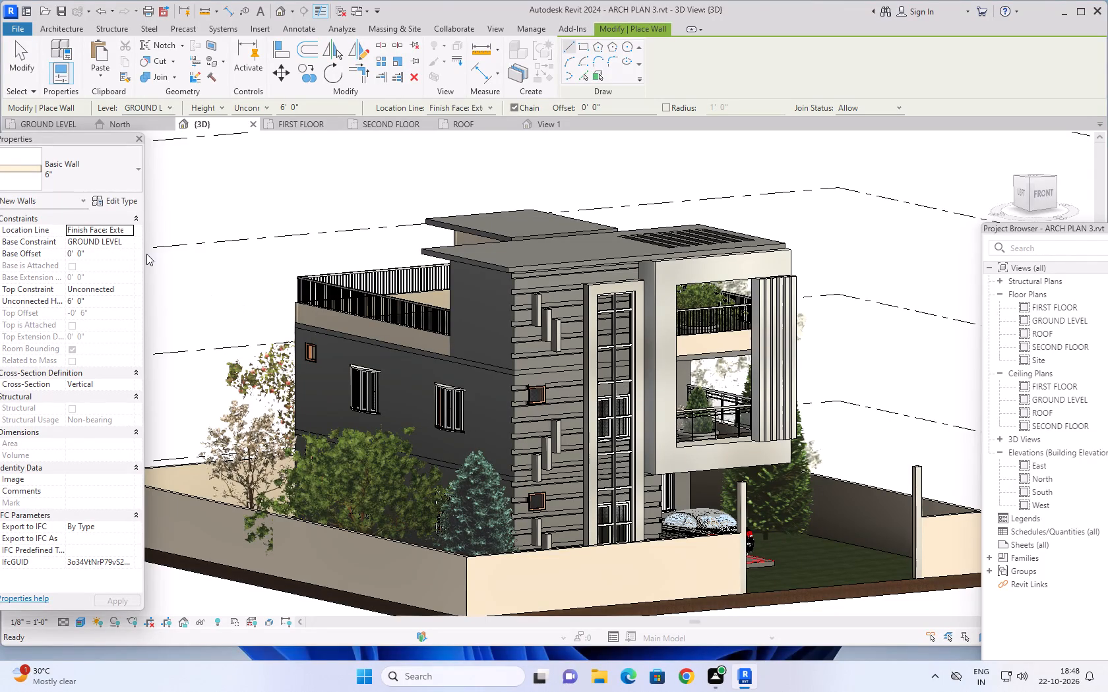
Switch to the 9" Basic Wall type, assign the material "wall" to its Structure [1] layer and apply the type change.
{"action": "left_click", "coordinate": [105, 169]}
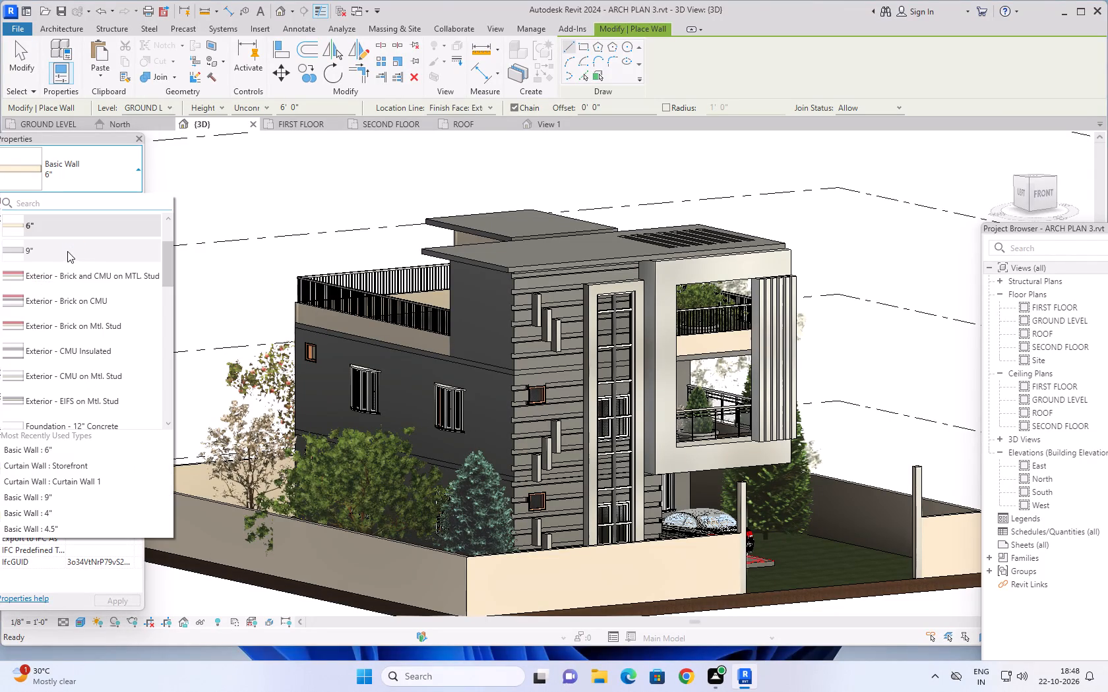
{"action": "left_click", "coordinate": [63, 263]}
{"action": "left_click", "coordinate": [102, 179]}
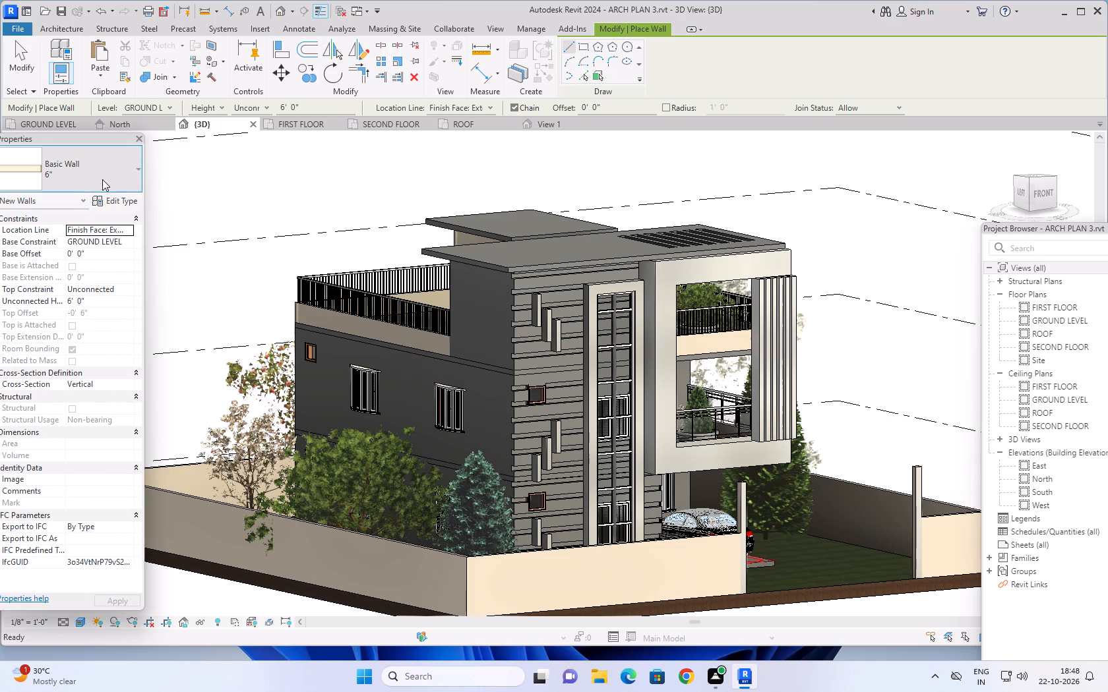
{"action": "left_click", "coordinate": [62, 252]}
{"action": "left_click", "coordinate": [127, 204]}
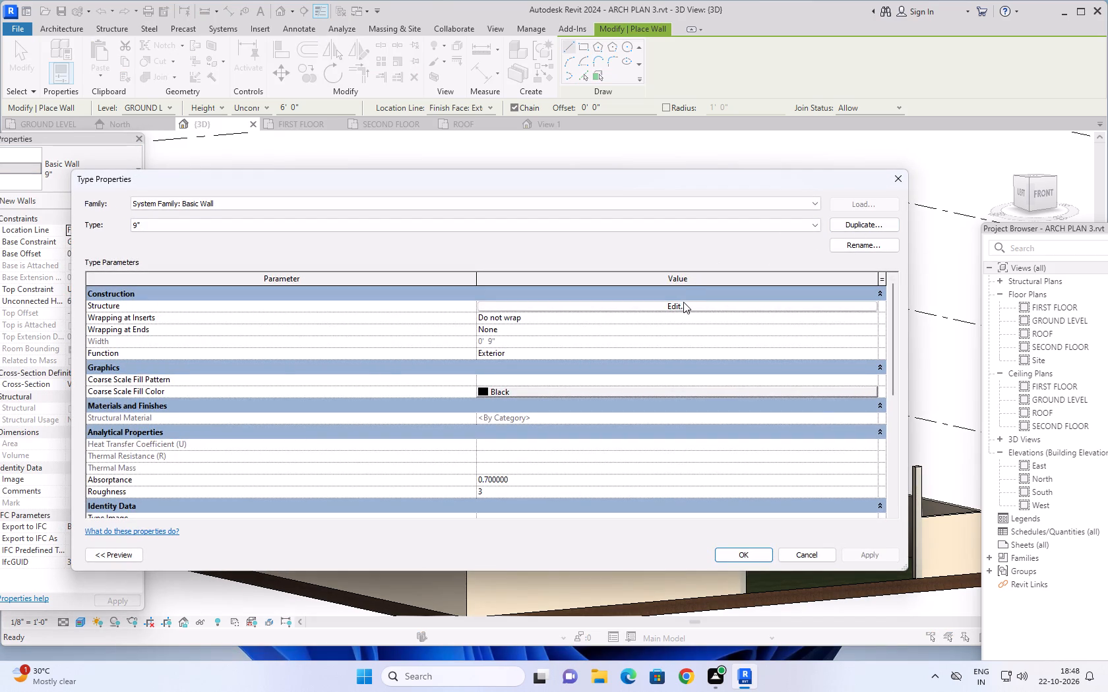
{"action": "left_click", "coordinate": [683, 304]}
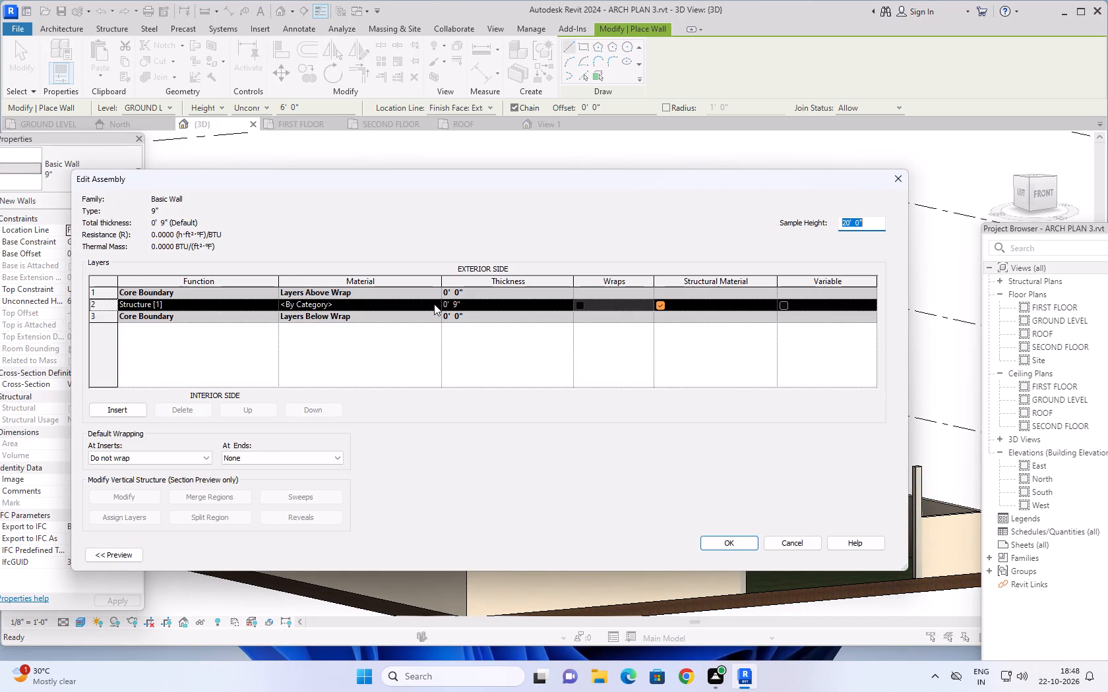
{"action": "left_click", "coordinate": [435, 304]}
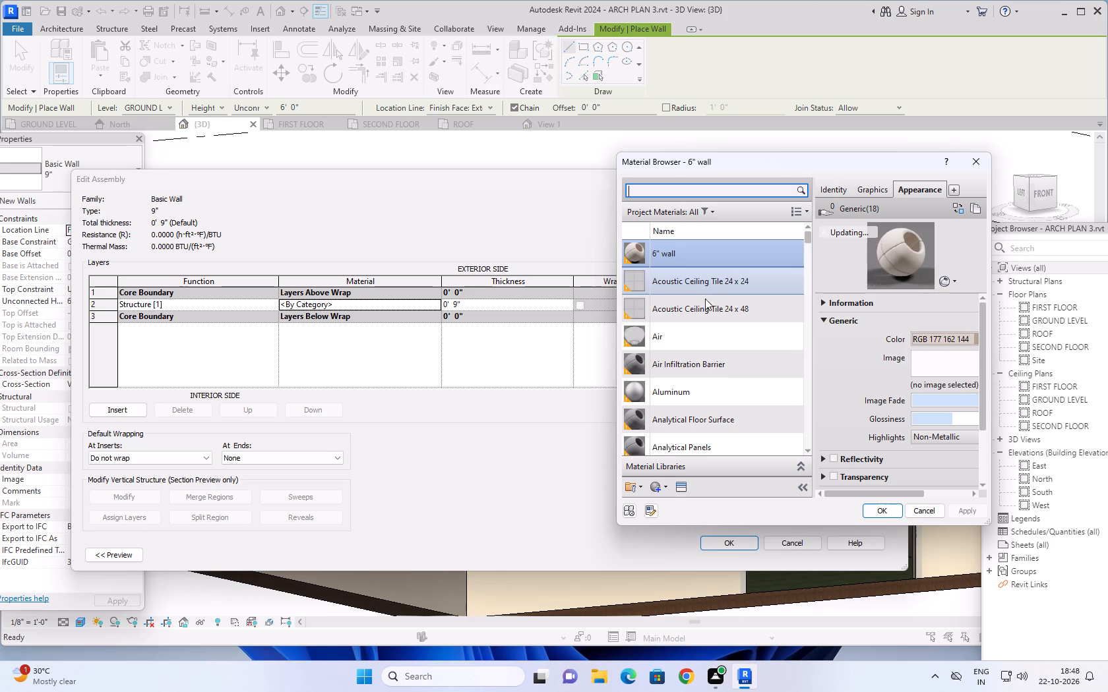
{"action": "scroll", "coordinate": [702, 320], "scroll_direction": "down", "scroll_amount": 10}
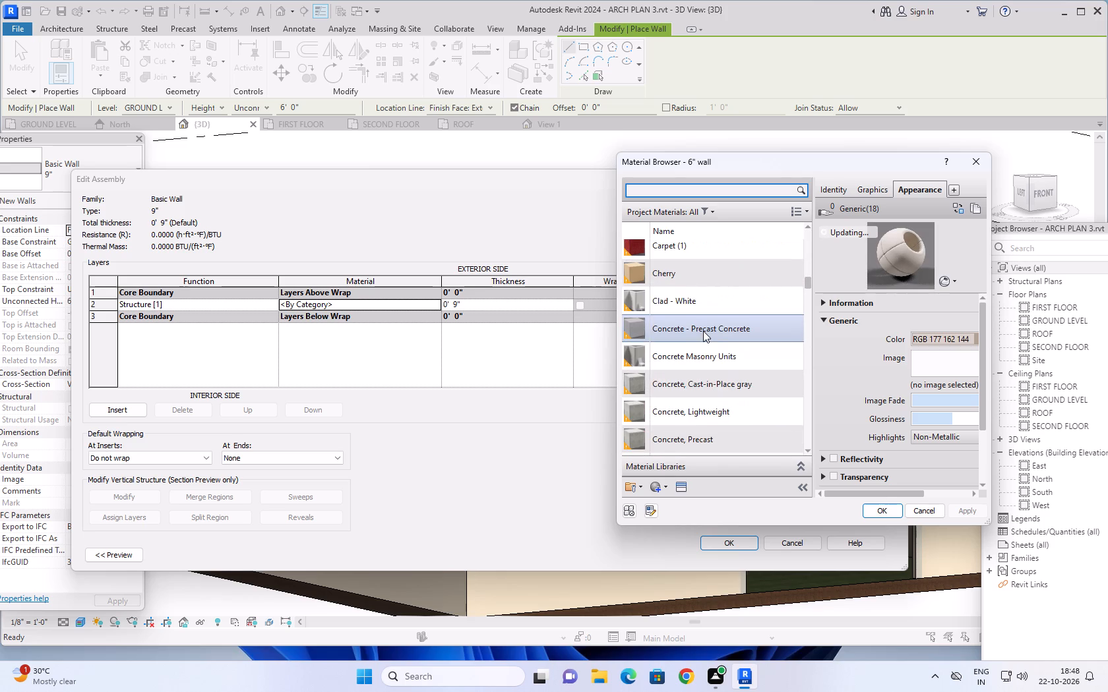
{"action": "scroll", "coordinate": [703, 331], "scroll_direction": "down", "scroll_amount": 6}
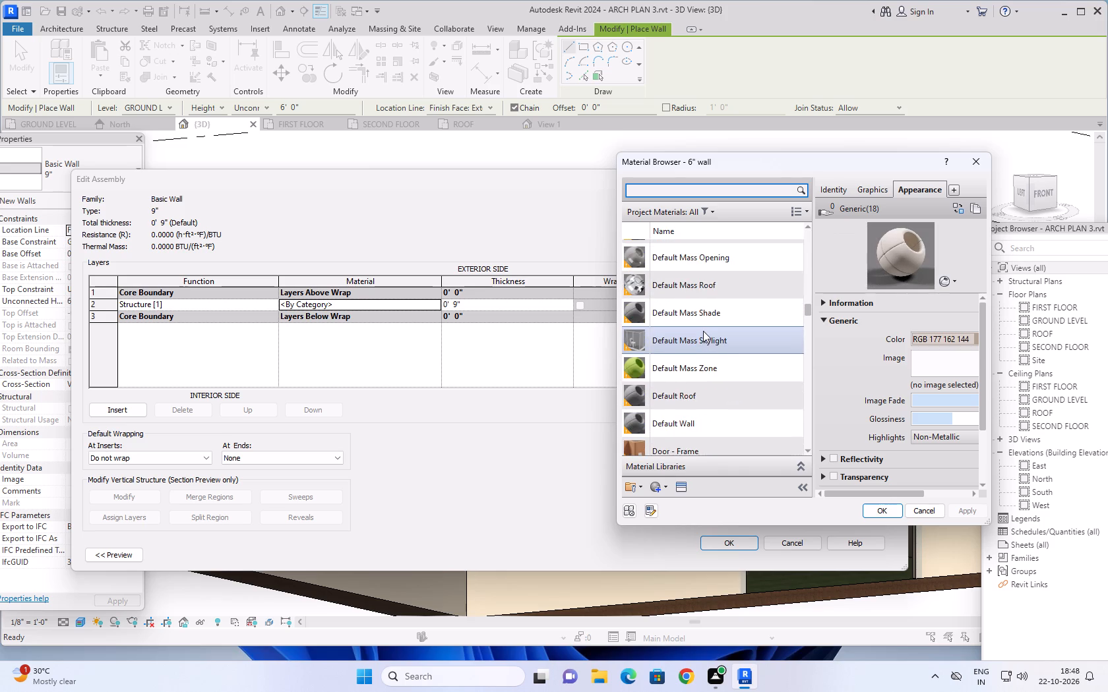
{"action": "scroll", "coordinate": [703, 331], "scroll_direction": "down", "scroll_amount": 15}
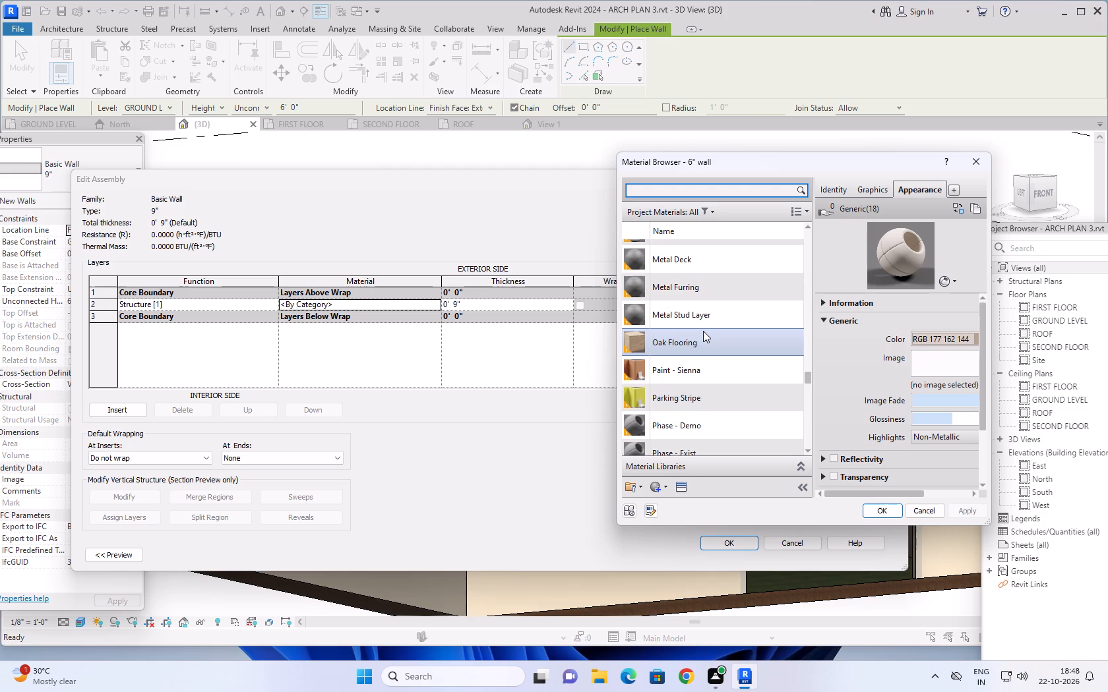
{"action": "scroll", "coordinate": [703, 331], "scroll_direction": "down", "scroll_amount": 6}
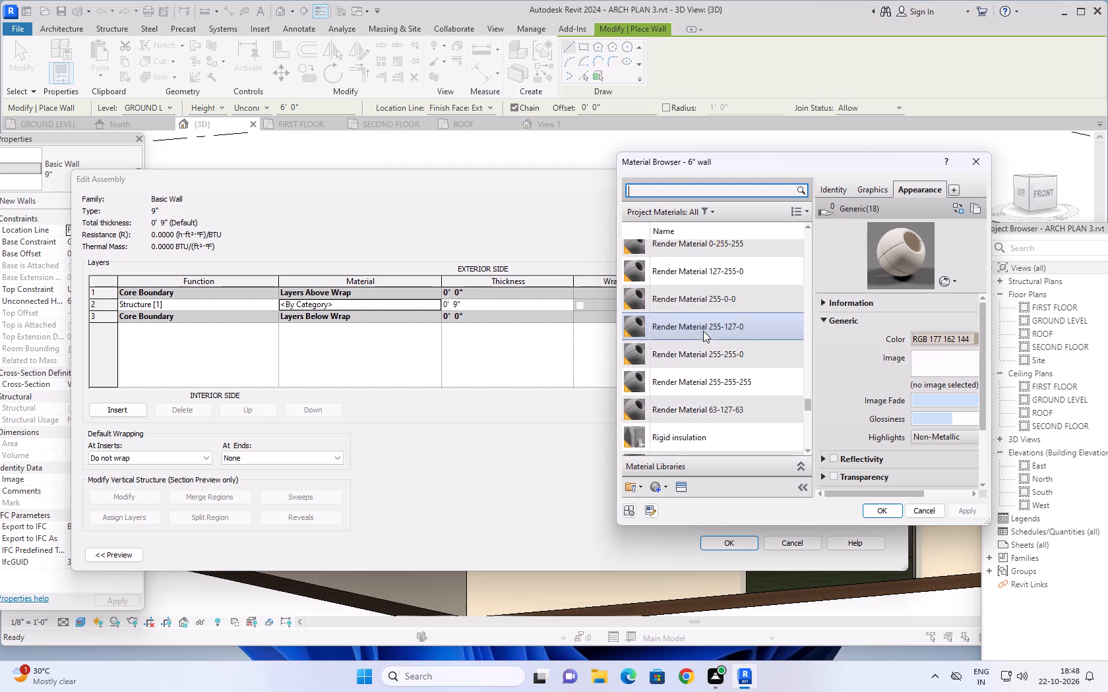
{"action": "scroll", "coordinate": [703, 331], "scroll_direction": "down", "scroll_amount": 9}
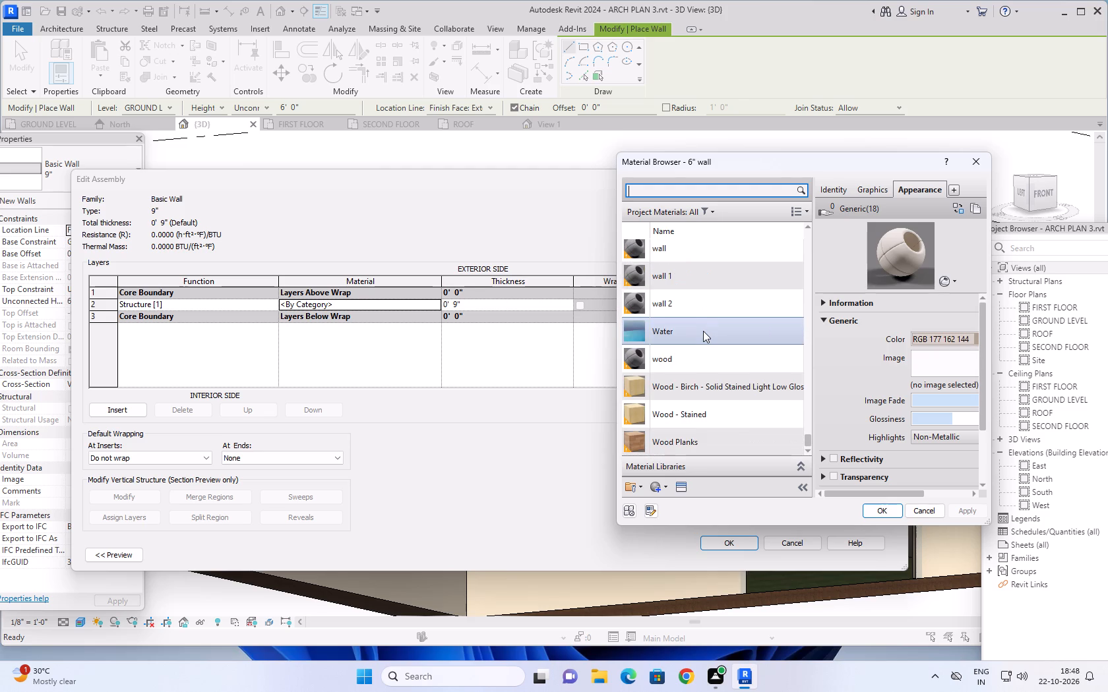
{"action": "left_click", "coordinate": [737, 252]}
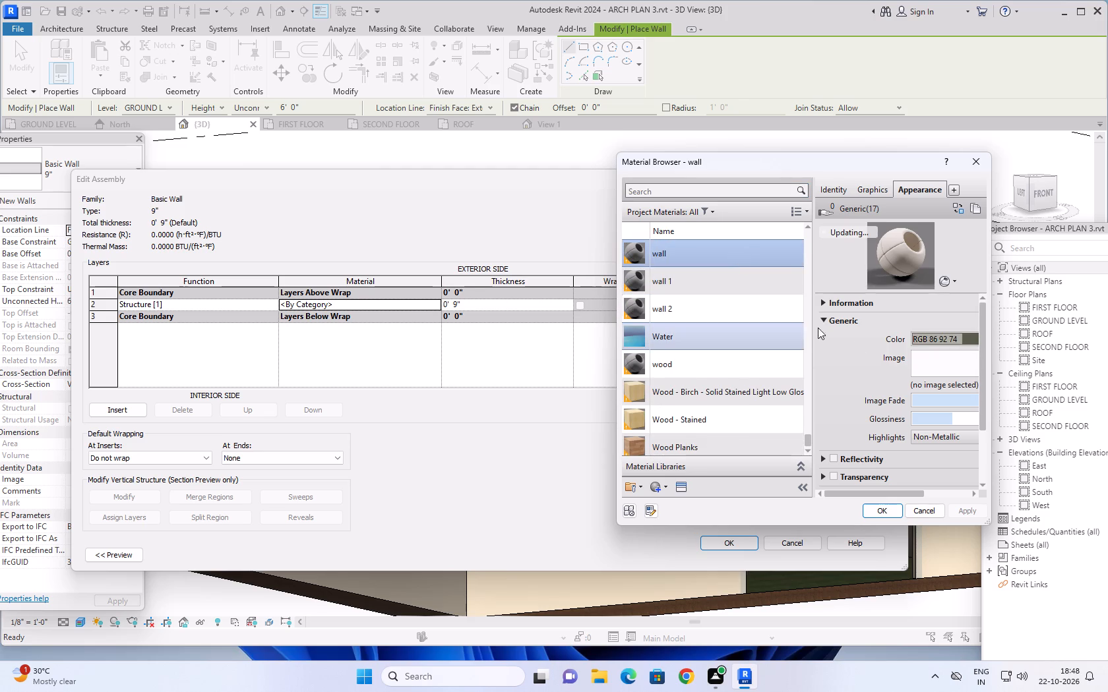
{"action": "left_click", "coordinate": [887, 507]}
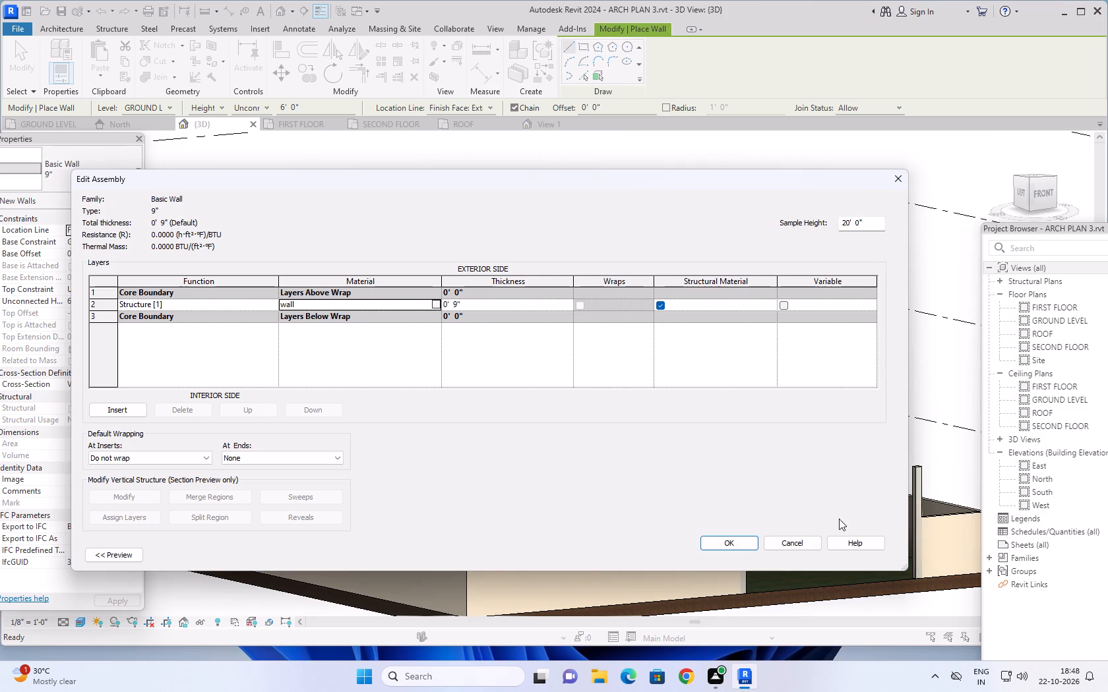
{"action": "left_click", "coordinate": [737, 544]}
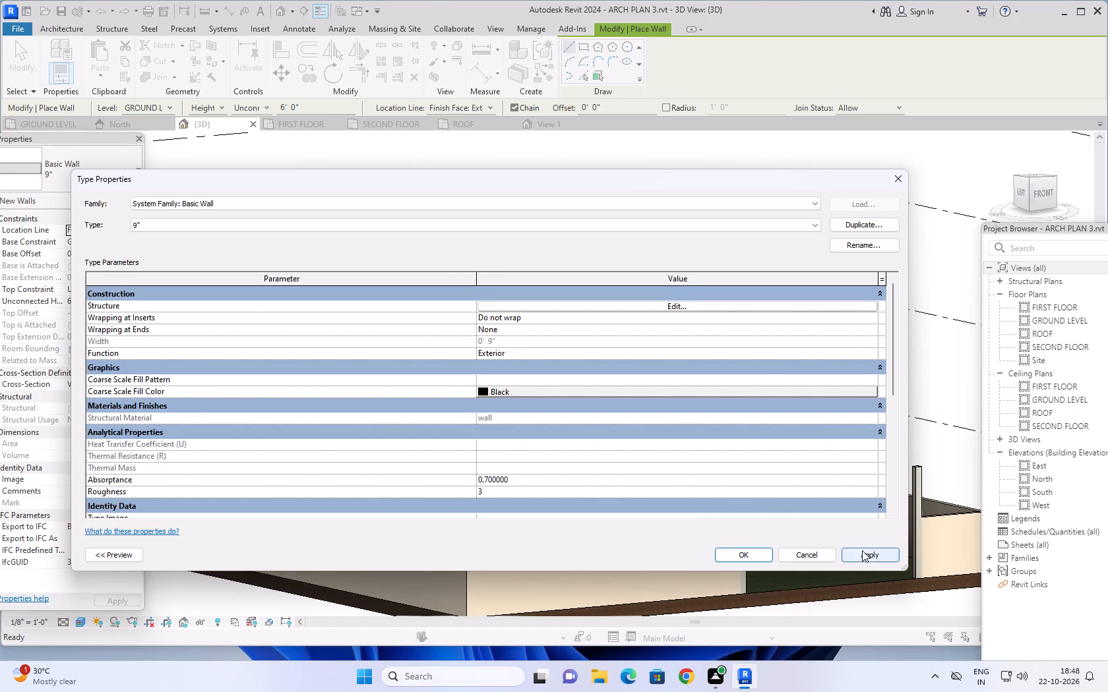
{"action": "left_click", "coordinate": [862, 550]}
{"action": "left_click", "coordinate": [756, 554]}
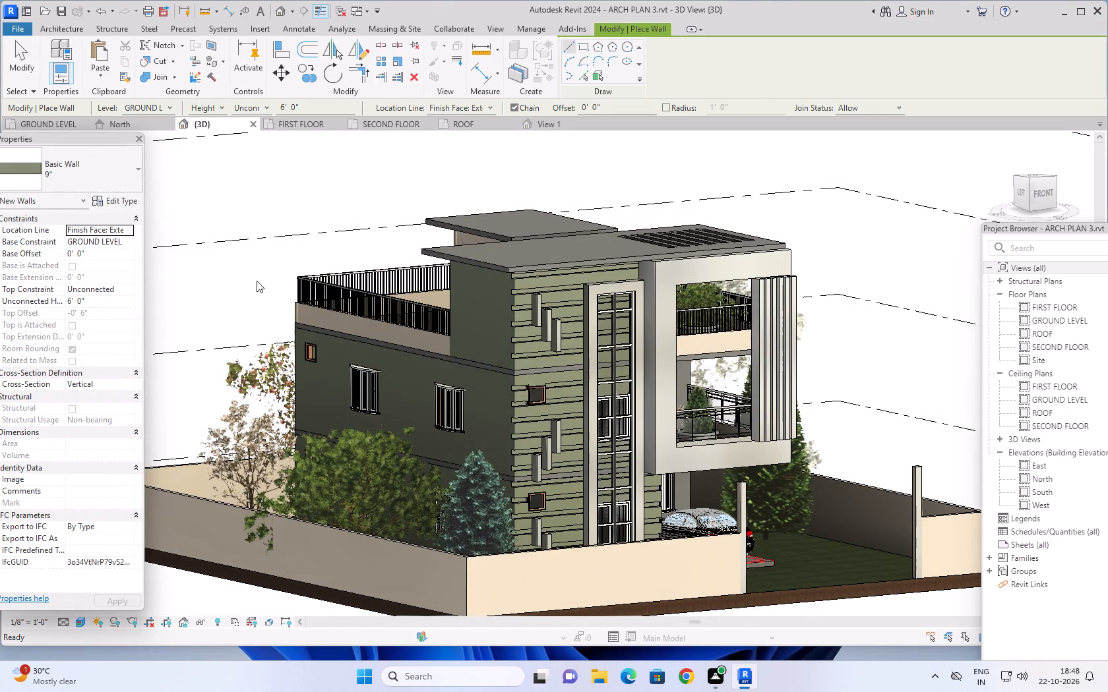
Orbit around the building from left to back, right and front, examining the wall materials and the right-side window and recess behind the trees.
{"action": "middle_click_drag", "start_coordinate": [252, 288], "coordinate": [326, 284], "text": "shift"}
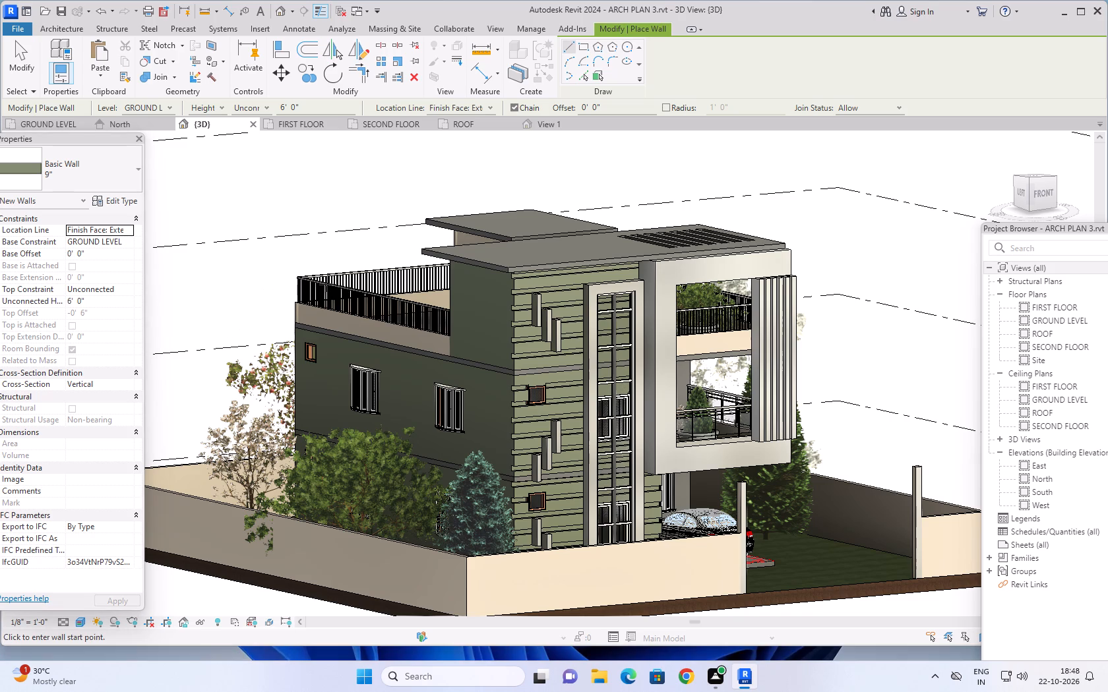
{"action": "middle_click_drag", "start_coordinate": [326, 284], "coordinate": [339, 283], "text": "shift"}
{"action": "middle_click_drag", "start_coordinate": [245, 290], "coordinate": [375, 270]}
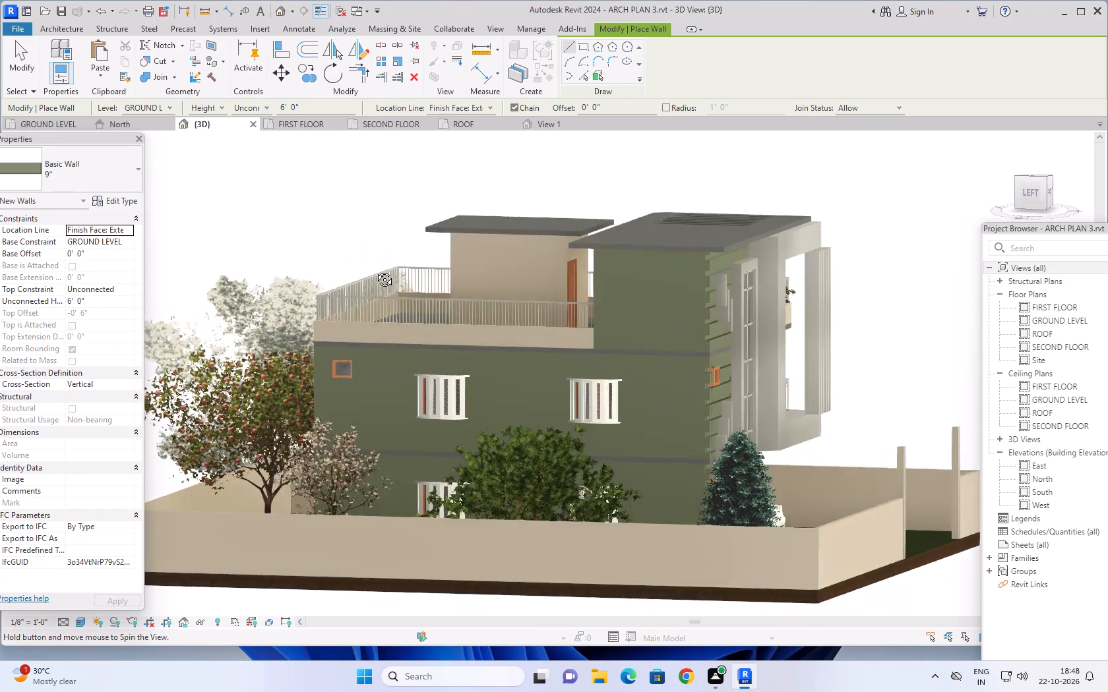
{"action": "middle_click_drag", "start_coordinate": [375, 270], "coordinate": [668, 264]}
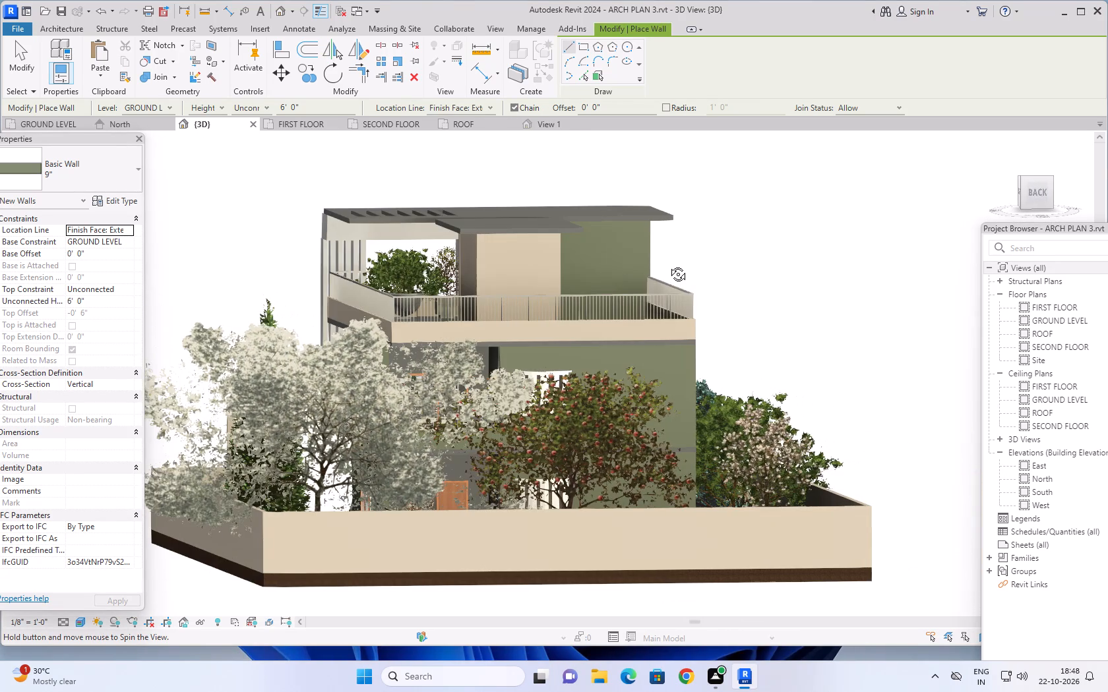
{"action": "middle_click_drag", "start_coordinate": [668, 264], "coordinate": [734, 274]}
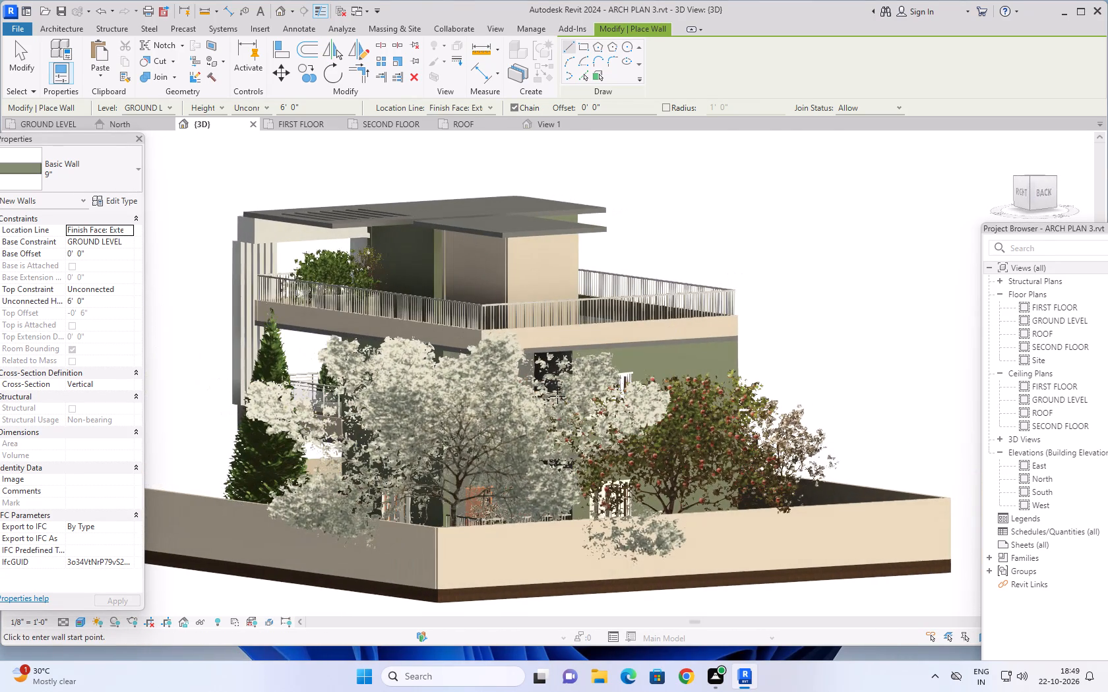
{"action": "middle_click_drag", "start_coordinate": [456, 423], "coordinate": [621, 414], "text": "shift"}
{"action": "scroll", "coordinate": [604, 403], "scroll_direction": "up", "scroll_amount": 2}
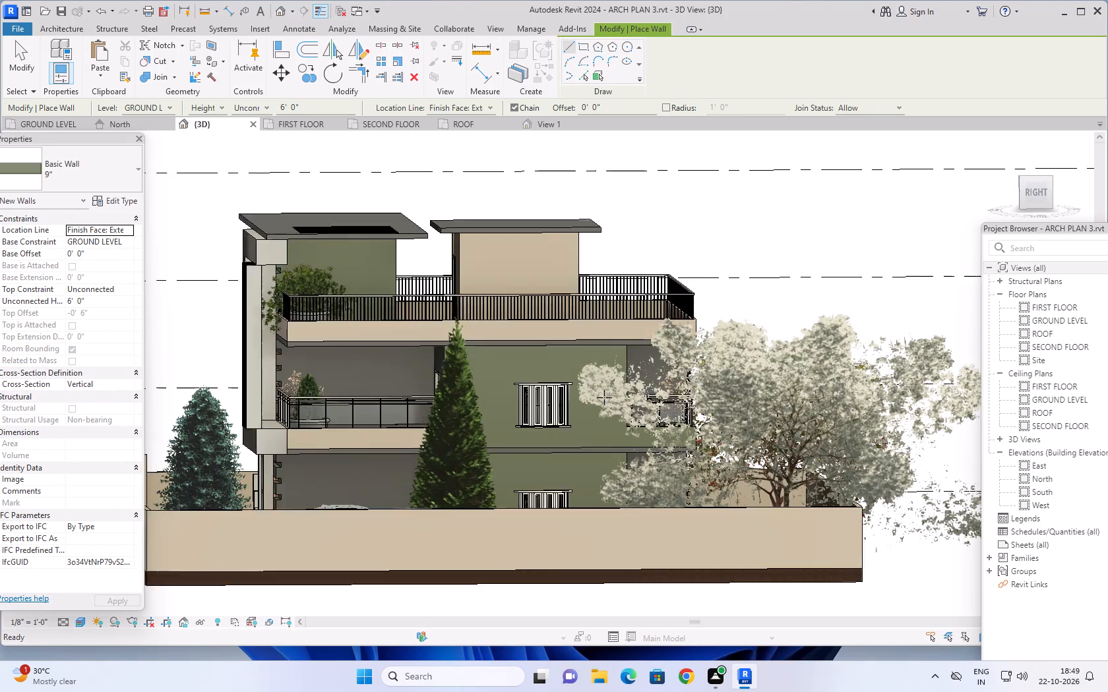
{"action": "scroll", "coordinate": [604, 397], "scroll_direction": "up", "scroll_amount": 5}
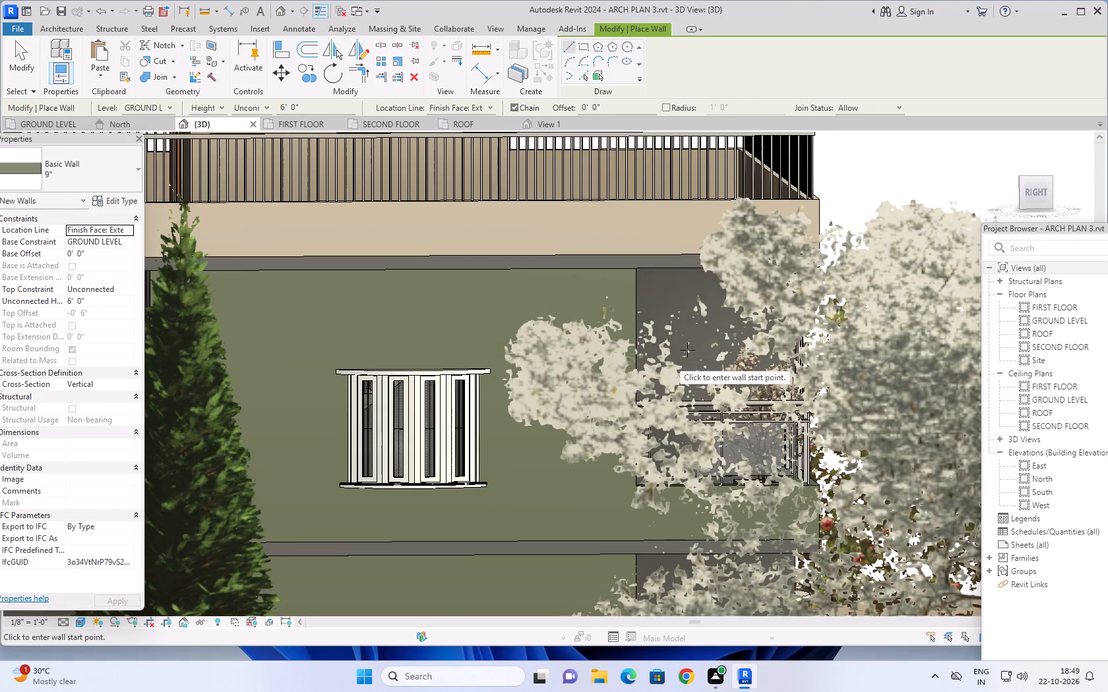
{"action": "scroll", "coordinate": [687, 350], "scroll_direction": "down", "scroll_amount": 7}
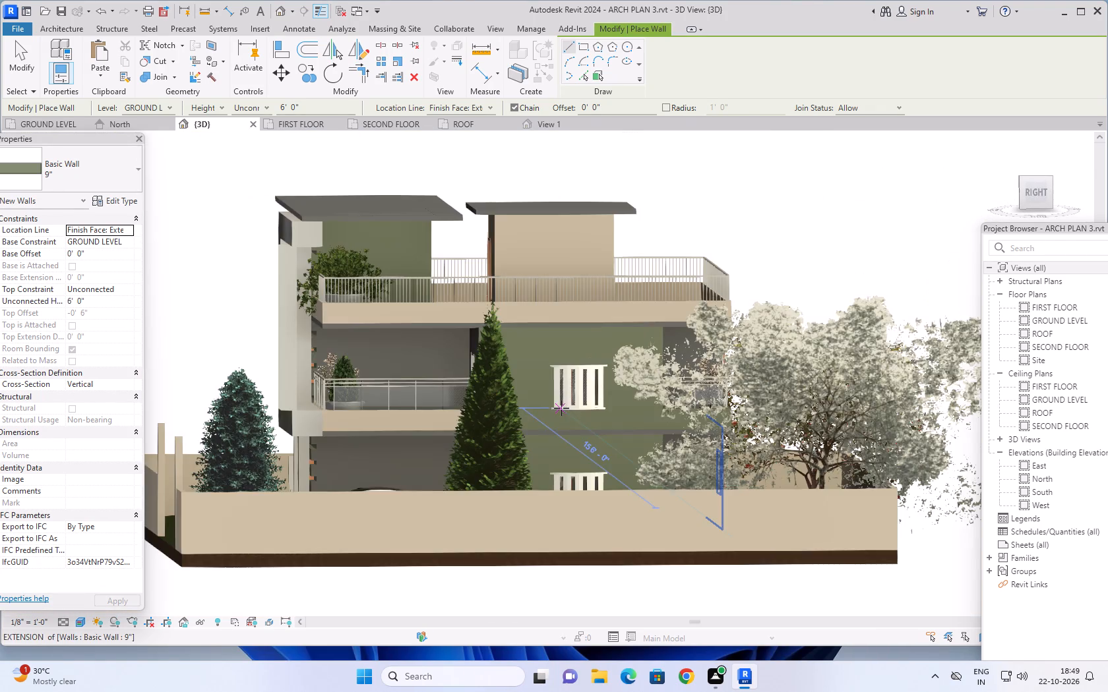
{"action": "middle_click_drag", "start_coordinate": [561, 408], "coordinate": [741, 393], "text": "shift"}
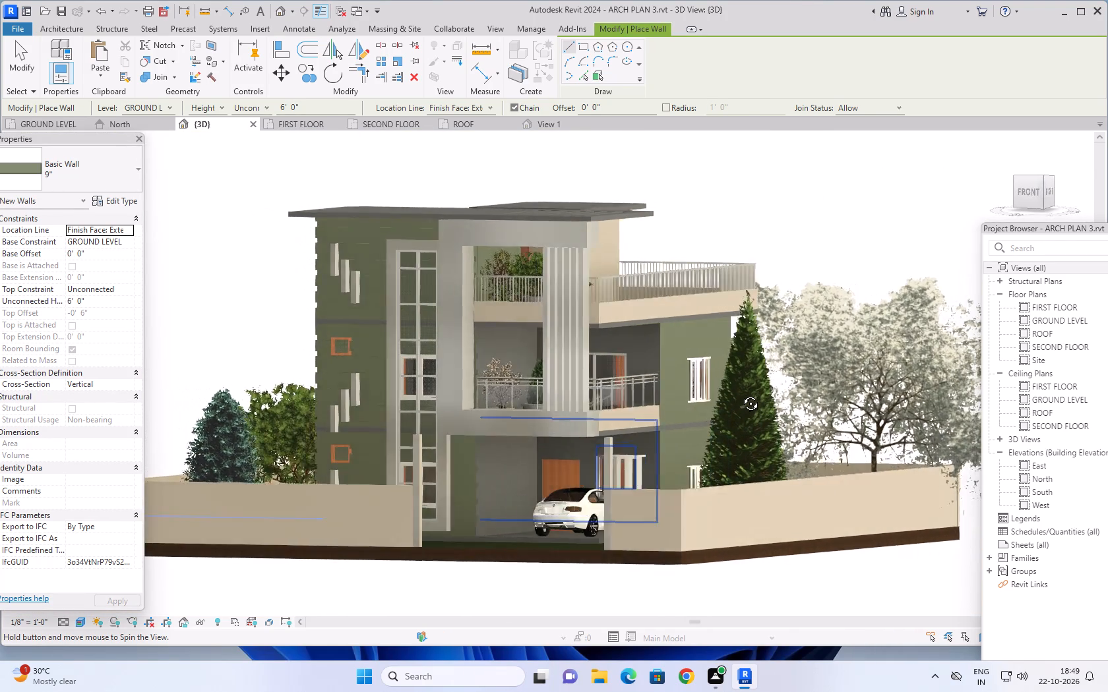
Orbit around the building's front and left side, examining the wall finishes, balcony frame and roof from several angles.
{"action": "middle_click_drag", "start_coordinate": [741, 393], "coordinate": [811, 408], "text": "shift"}
{"action": "scroll", "coordinate": [491, 368], "scroll_direction": "up", "scroll_amount": 2}
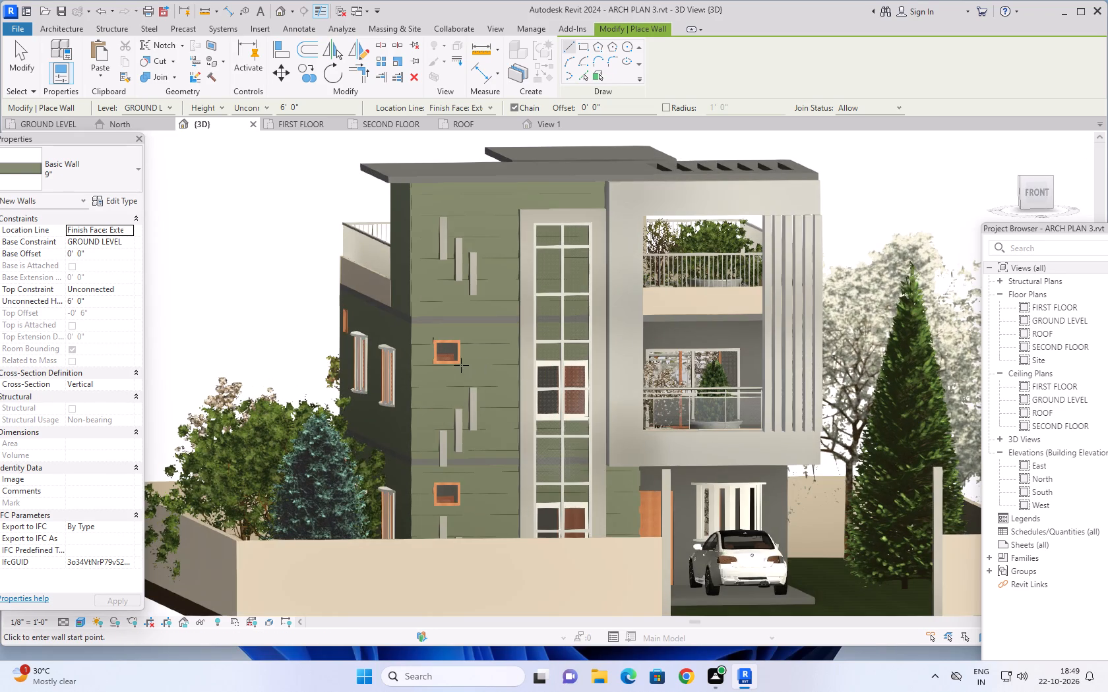
{"action": "middle_click_drag", "start_coordinate": [457, 372], "coordinate": [536, 358], "text": "shift"}
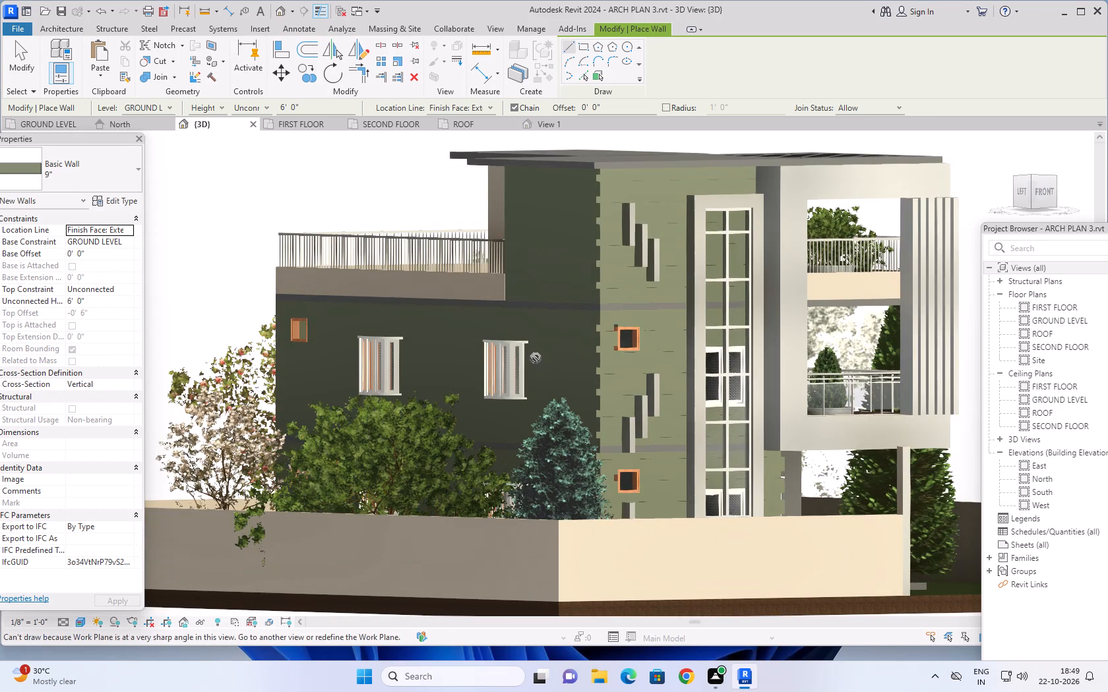
{"action": "middle_click_drag", "start_coordinate": [540, 339], "coordinate": [431, 384]}
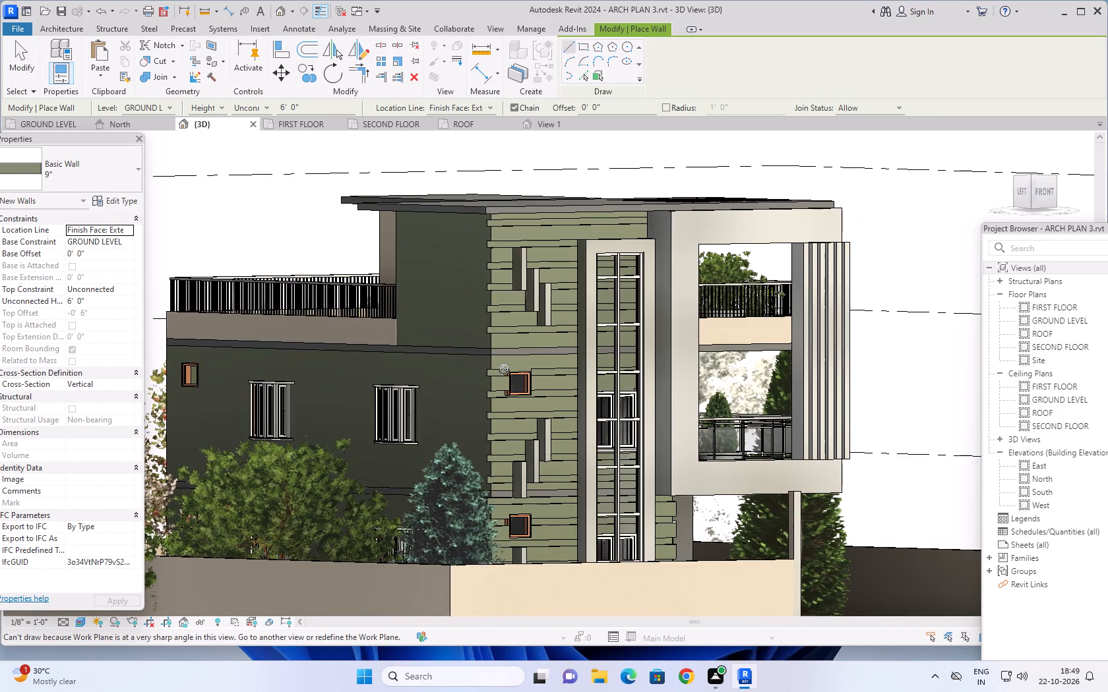
{"action": "scroll", "coordinate": [504, 369], "scroll_direction": "up", "scroll_amount": 1}
{"action": "middle_click_drag", "start_coordinate": [514, 345], "coordinate": [504, 368]}
{"action": "middle_click_drag", "start_coordinate": [505, 360], "coordinate": [515, 408], "text": "shift"}
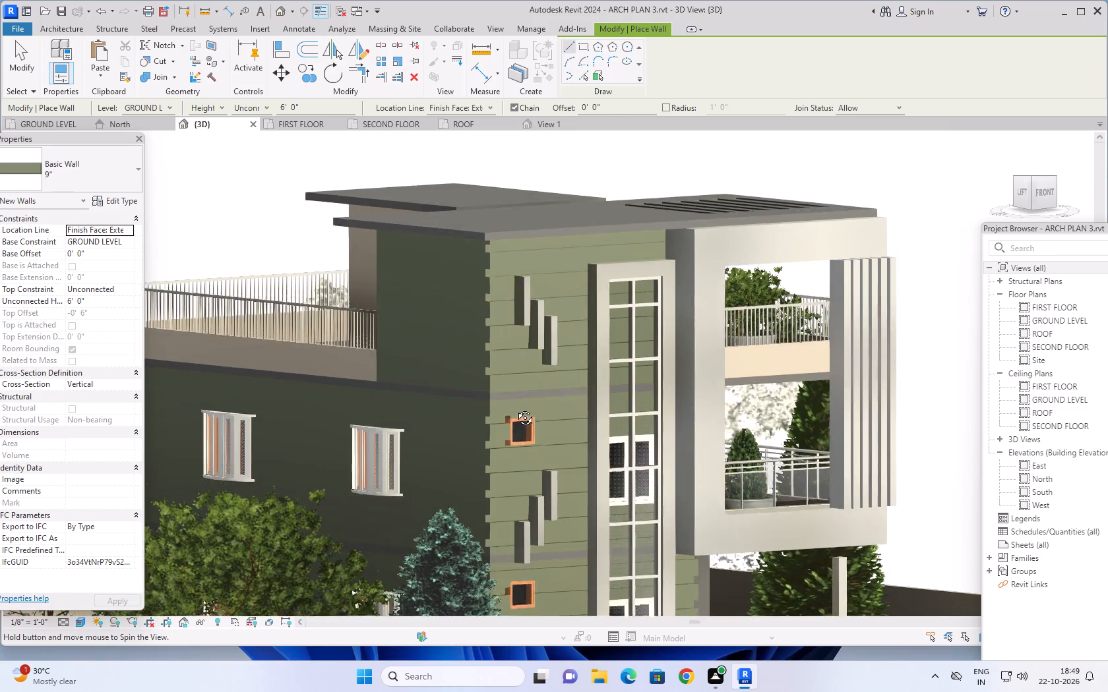
{"action": "middle_click_drag", "start_coordinate": [515, 408], "coordinate": [516, 417], "text": "shift"}
{"action": "middle_click_drag", "start_coordinate": [520, 406], "coordinate": [509, 367]}
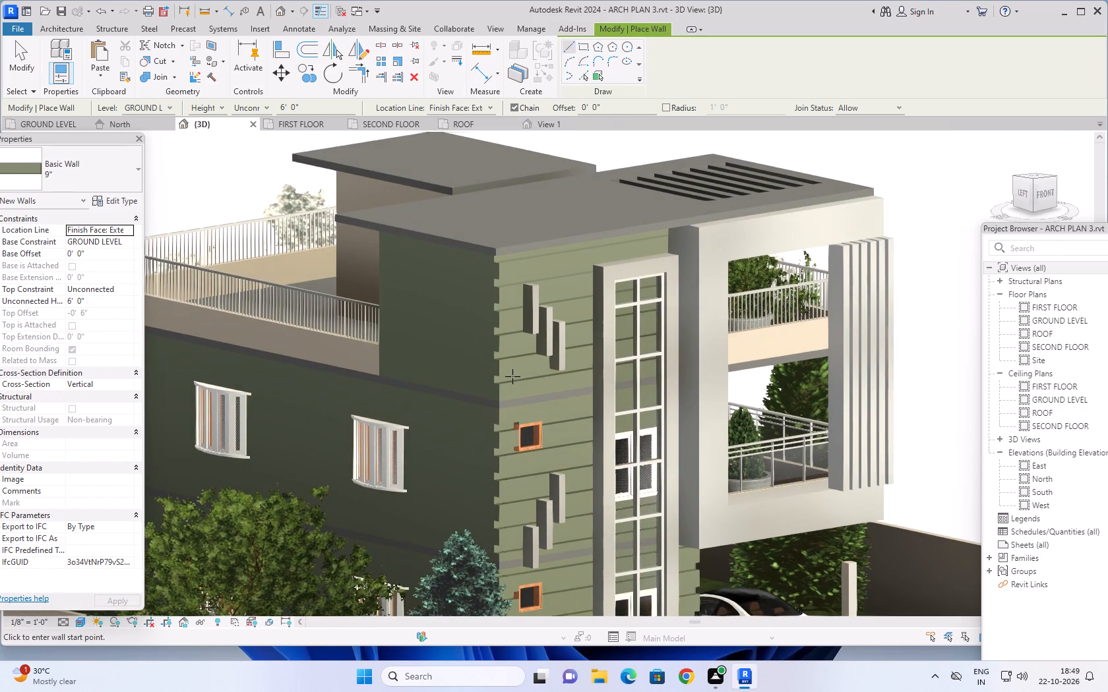
{"action": "scroll", "coordinate": [514, 378], "scroll_direction": "down", "scroll_amount": 3}
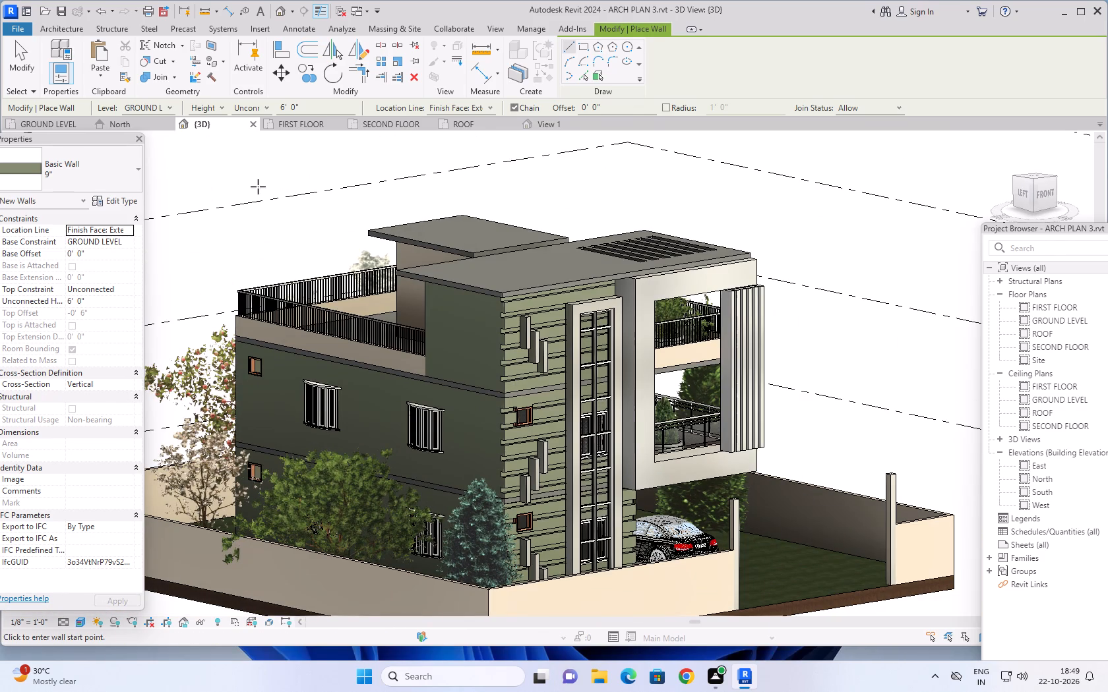
{"action": "middle_click_drag", "start_coordinate": [276, 208], "coordinate": [342, 210]}
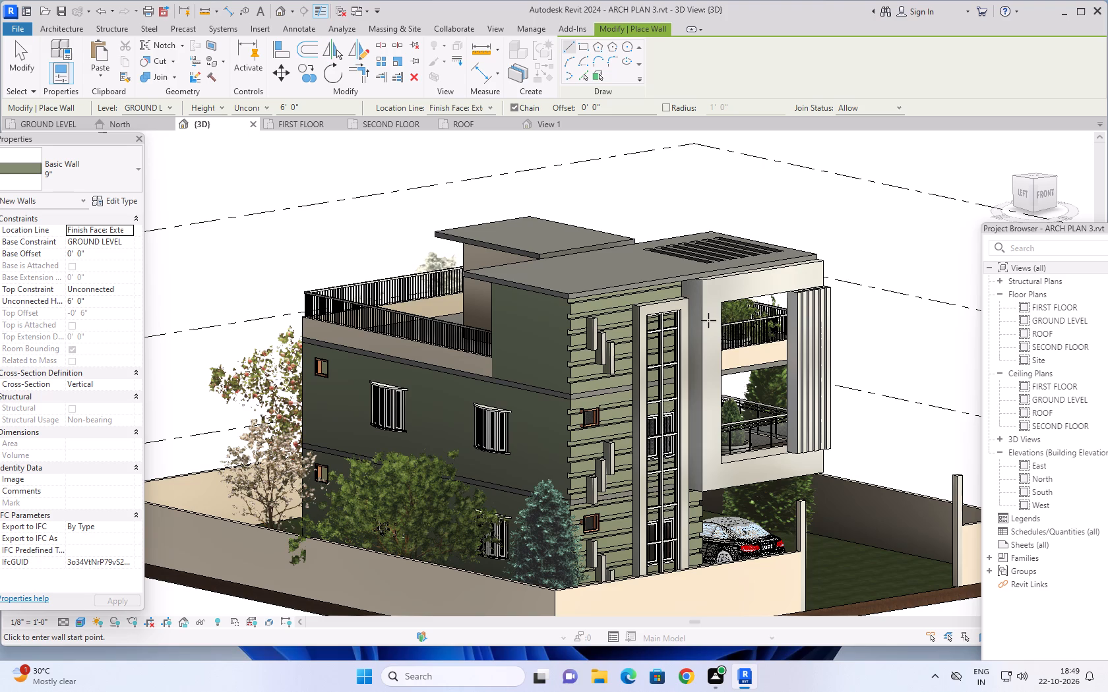
Edit the in-place generic model of the facade frames and paint the balcony frame's front face with material "wall 1".
{"action": "key", "text": "Escape"}
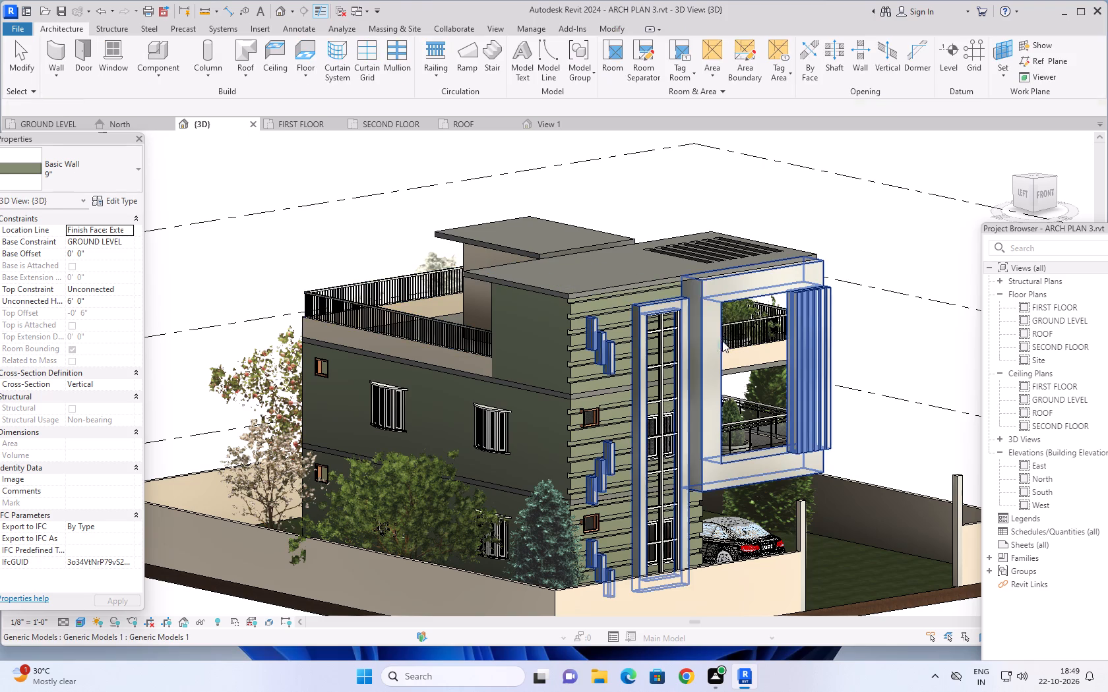
{"action": "left_click", "coordinate": [706, 335]}
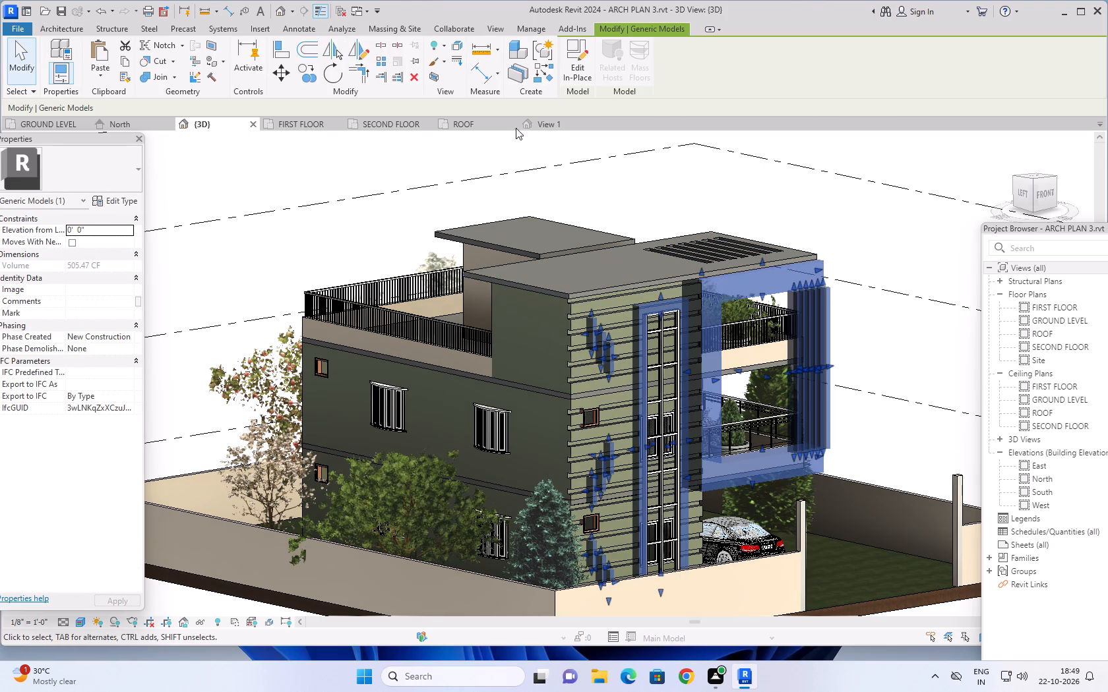
{"action": "left_click", "coordinate": [575, 55]}
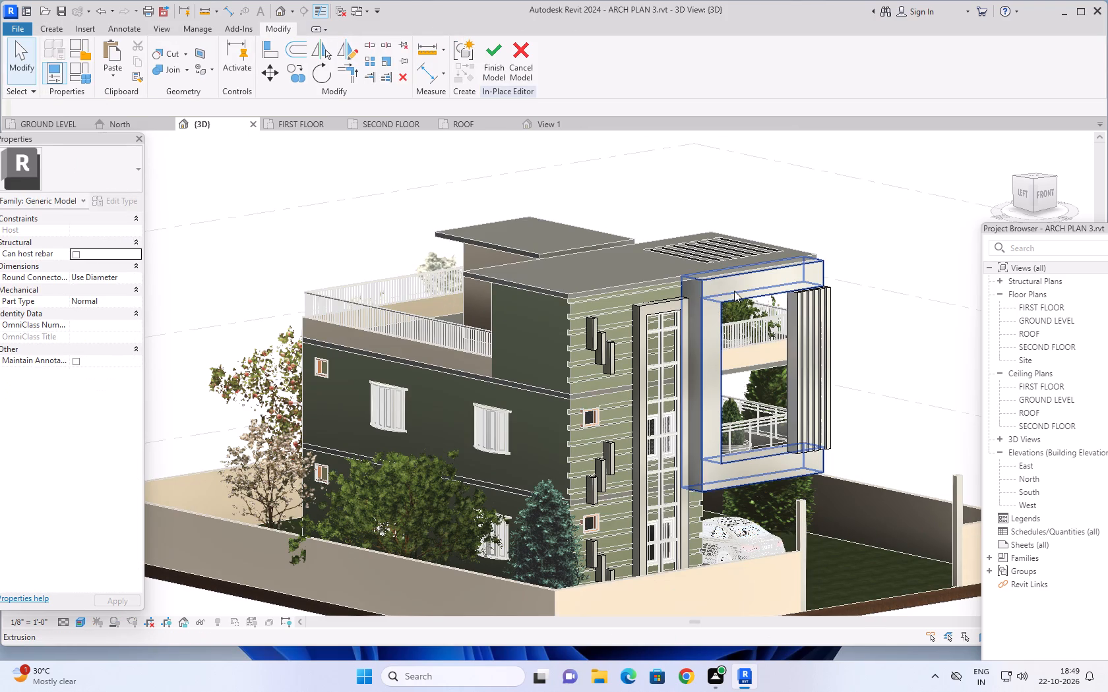
{"action": "left_click", "coordinate": [198, 66]}
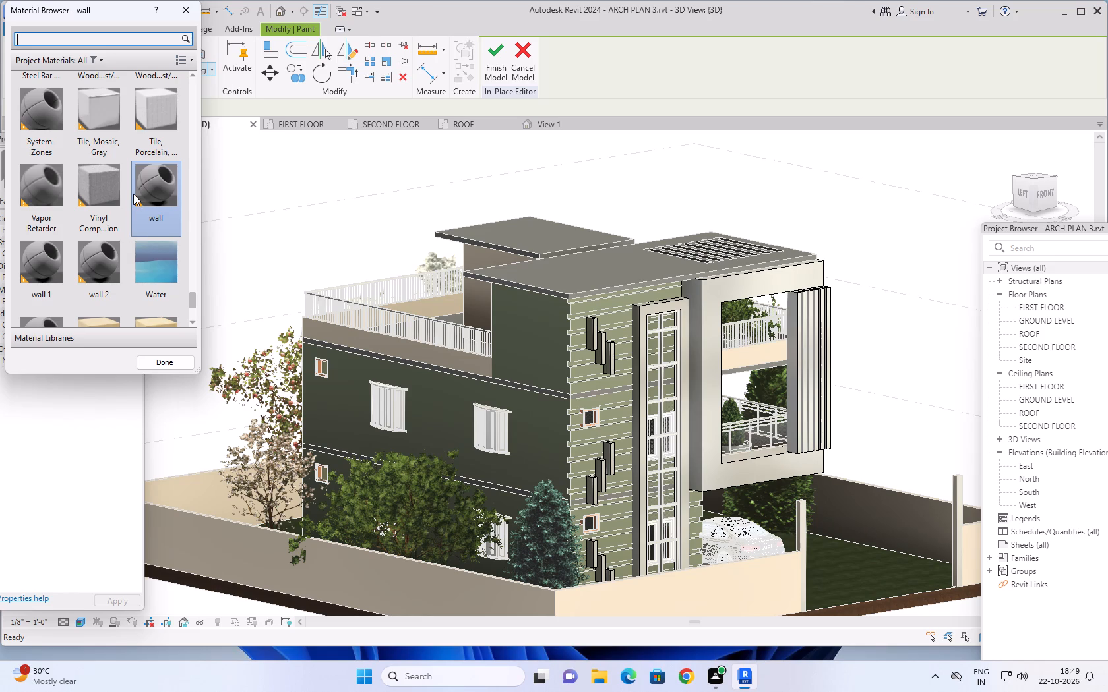
{"action": "scroll", "coordinate": [133, 194], "scroll_direction": "down", "scroll_amount": 1}
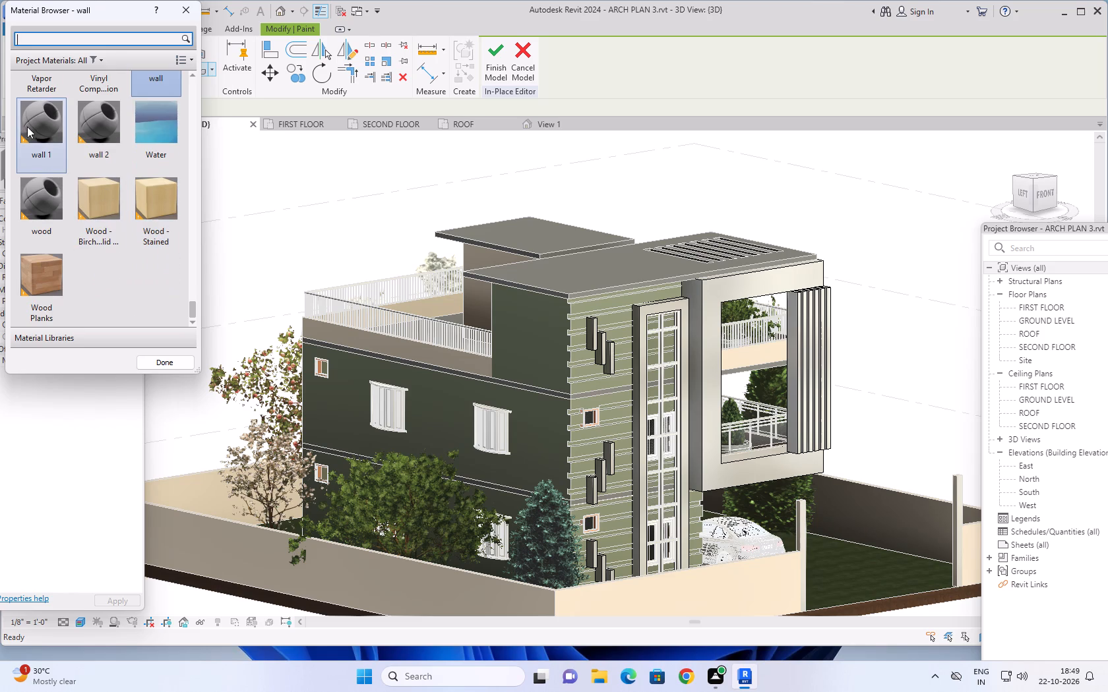
{"action": "left_click", "coordinate": [38, 122]}
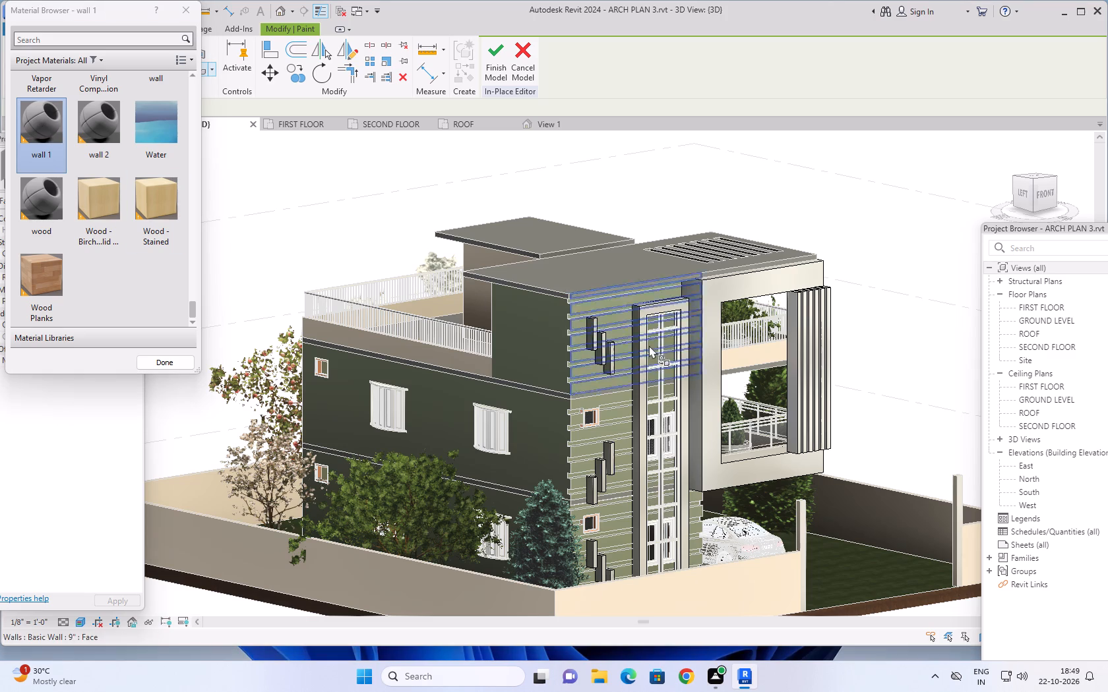
{"action": "scroll", "coordinate": [712, 335], "scroll_direction": "up", "scroll_amount": 3}
{"action": "left_click", "coordinate": [710, 332]}
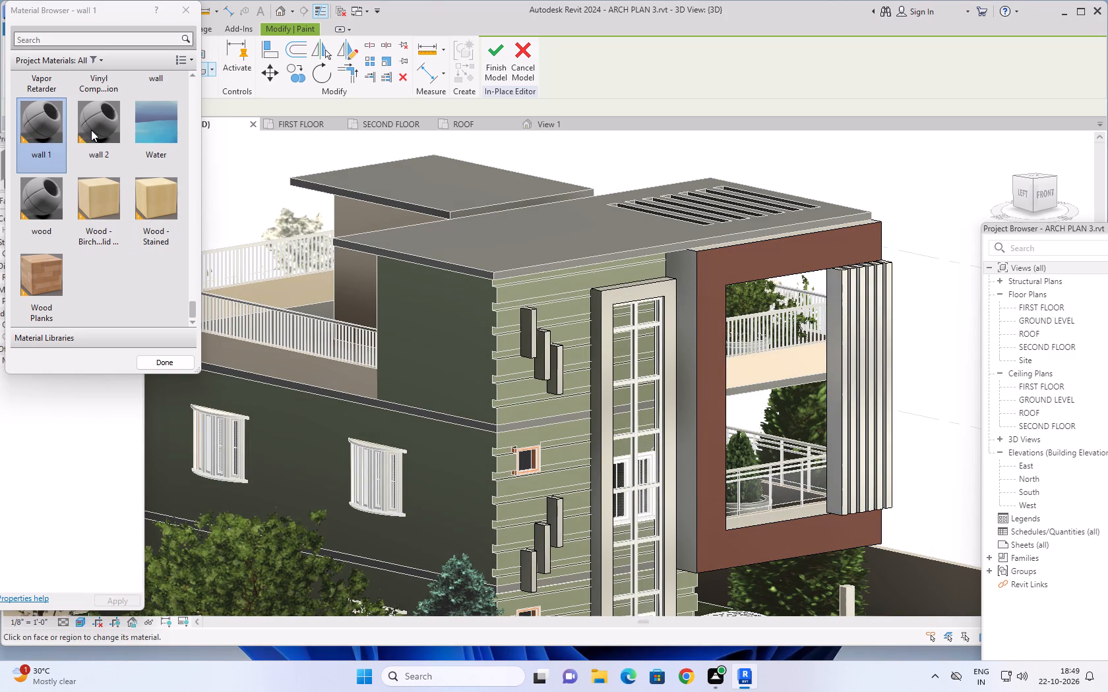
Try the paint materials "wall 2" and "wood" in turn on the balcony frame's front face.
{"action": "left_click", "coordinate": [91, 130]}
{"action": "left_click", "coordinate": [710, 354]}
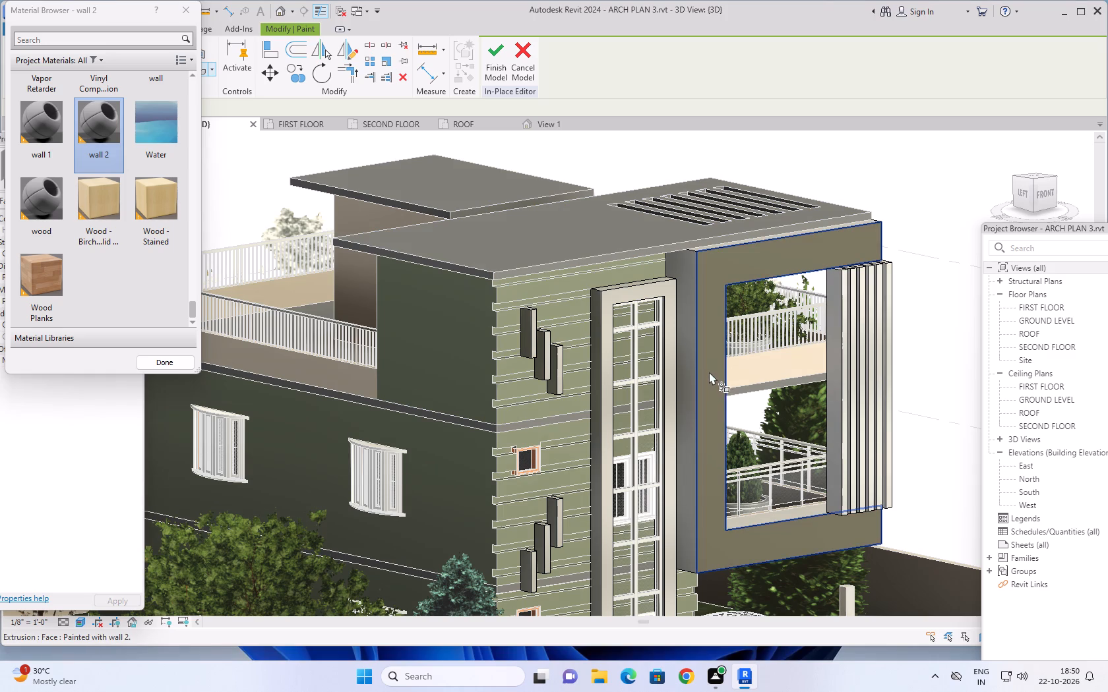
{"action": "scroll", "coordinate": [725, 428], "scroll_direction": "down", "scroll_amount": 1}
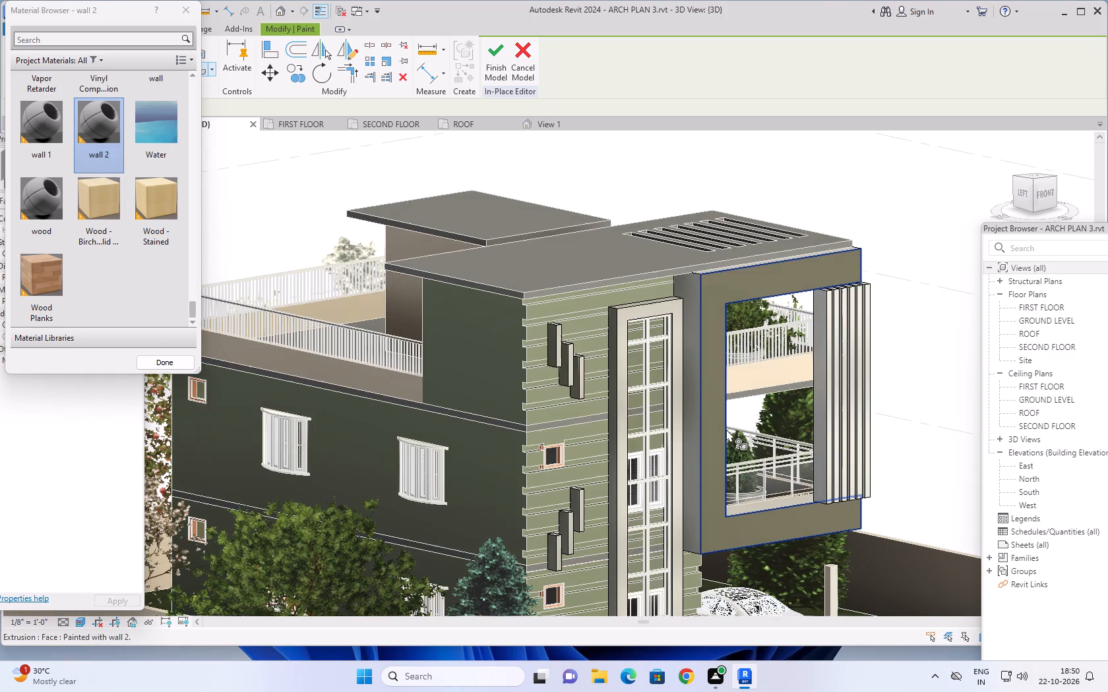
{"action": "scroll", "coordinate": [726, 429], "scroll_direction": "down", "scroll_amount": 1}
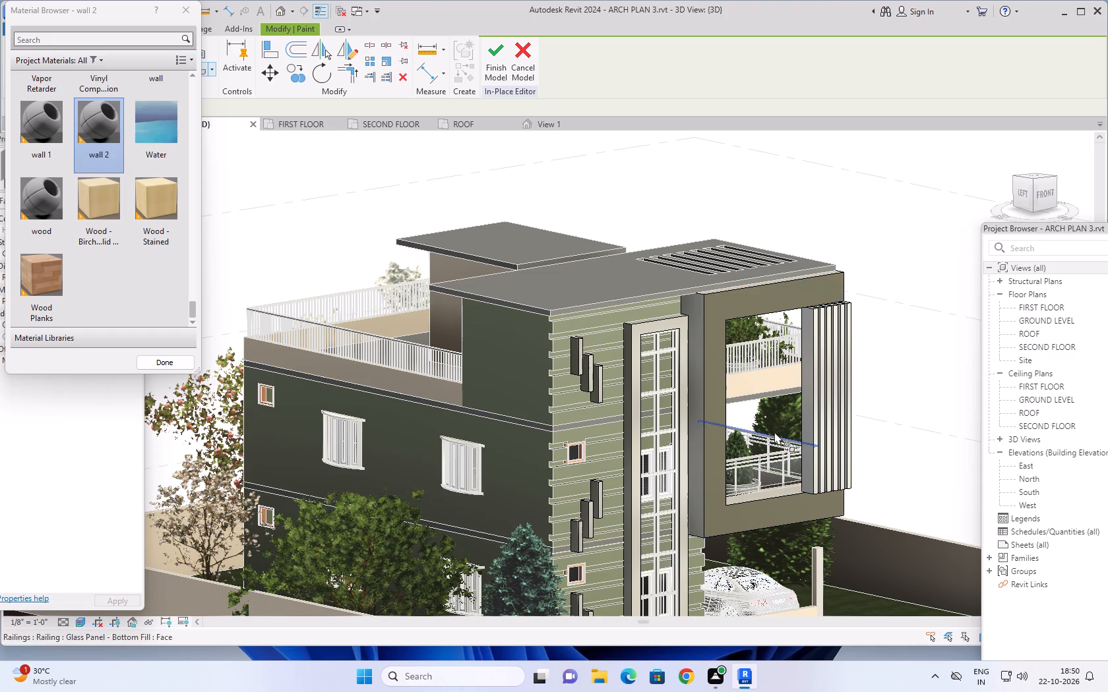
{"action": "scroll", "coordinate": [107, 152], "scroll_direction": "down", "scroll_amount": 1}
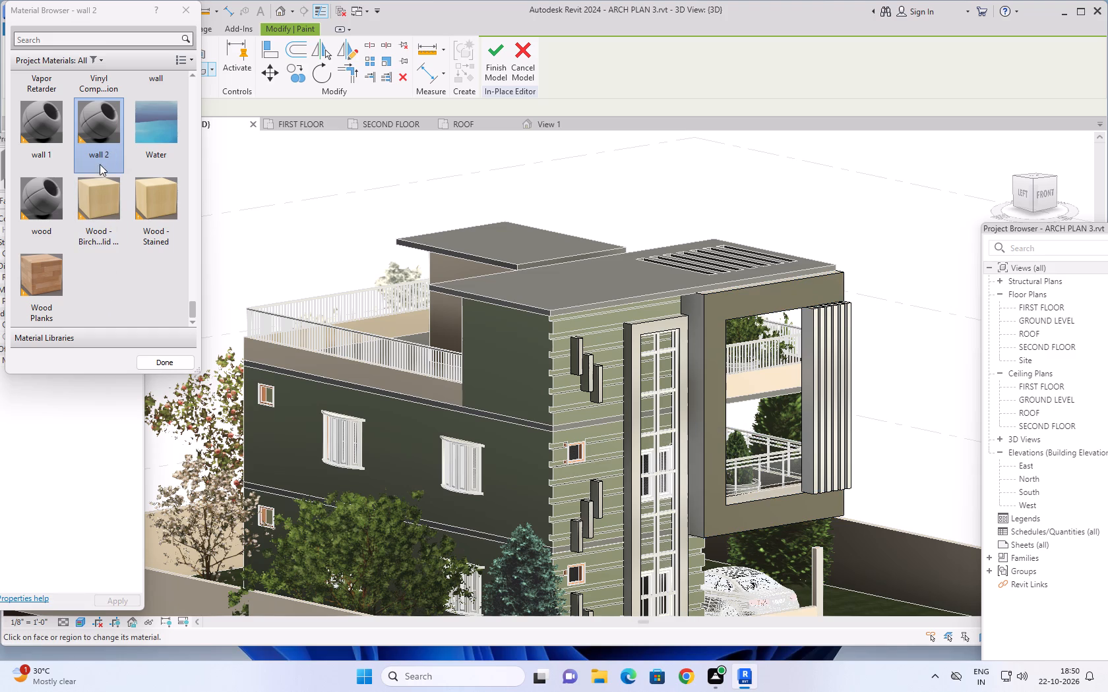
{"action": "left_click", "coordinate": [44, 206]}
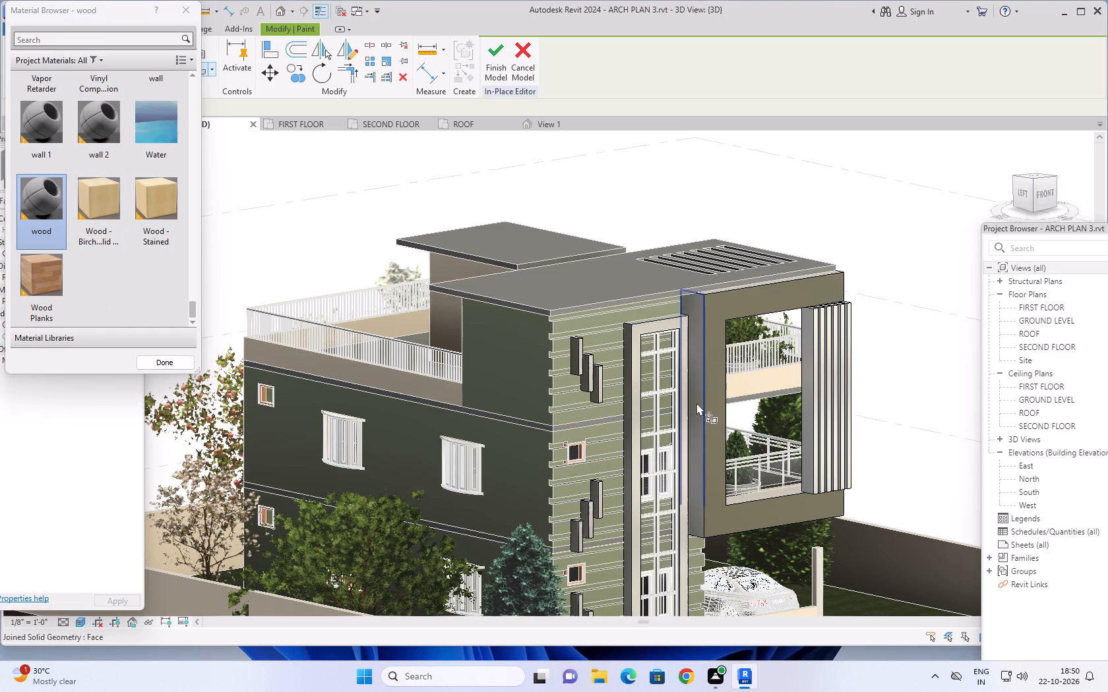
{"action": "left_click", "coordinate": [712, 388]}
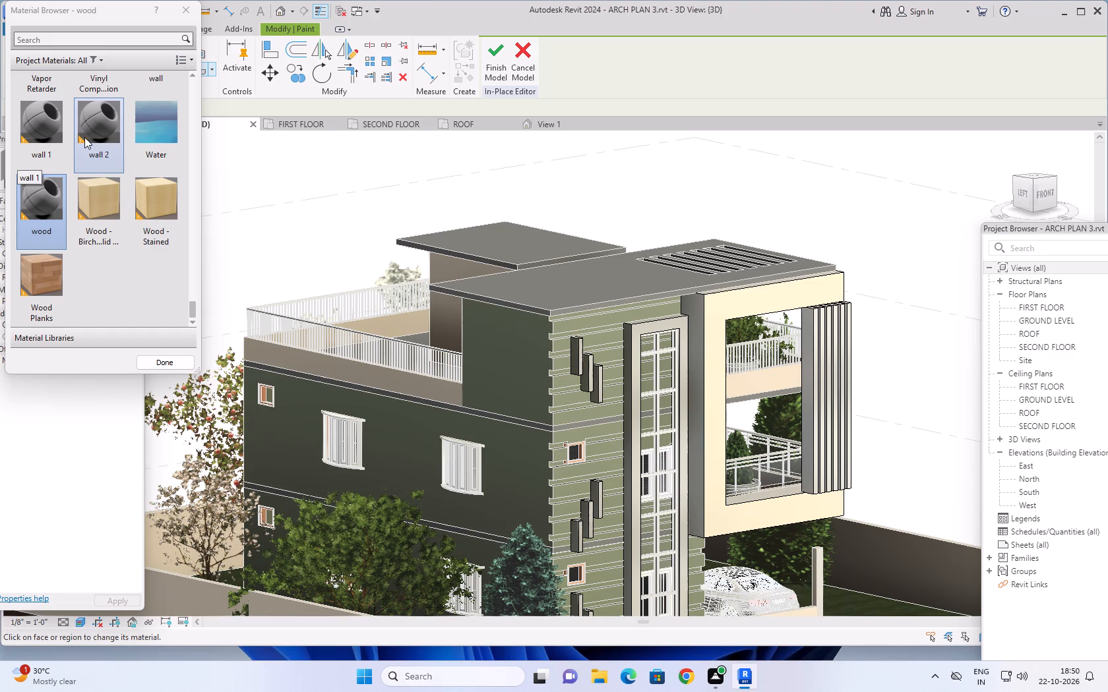
Repaint the balcony frame's front face with the material "wall 1".
{"action": "left_click", "coordinate": [48, 136]}
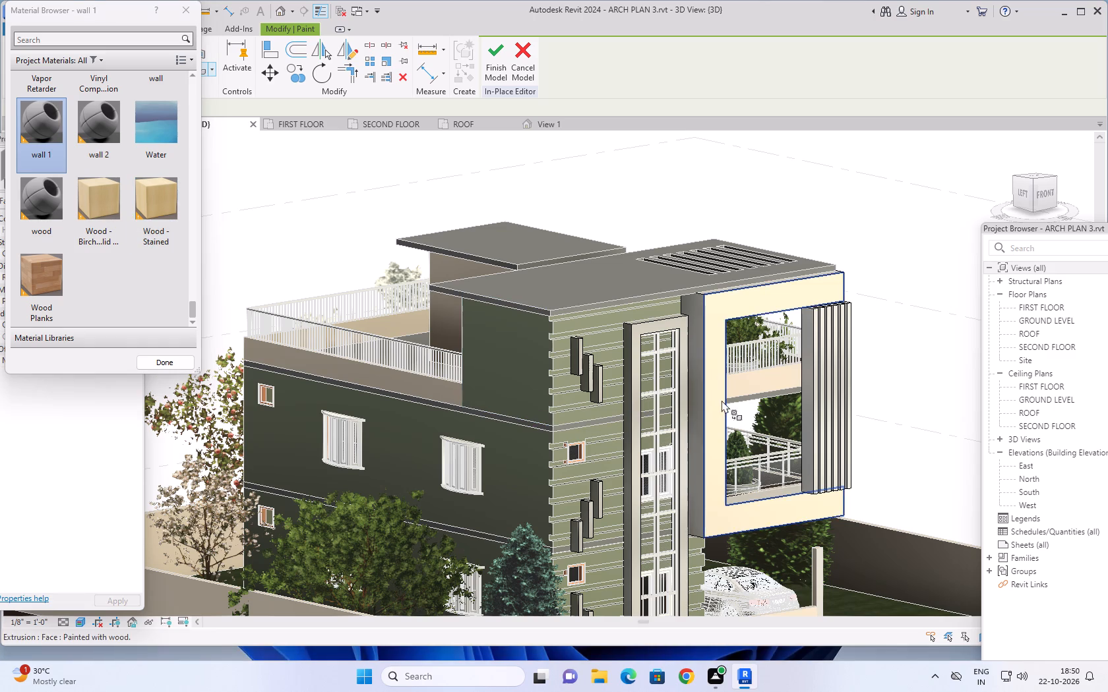
{"action": "left_click", "coordinate": [719, 396]}
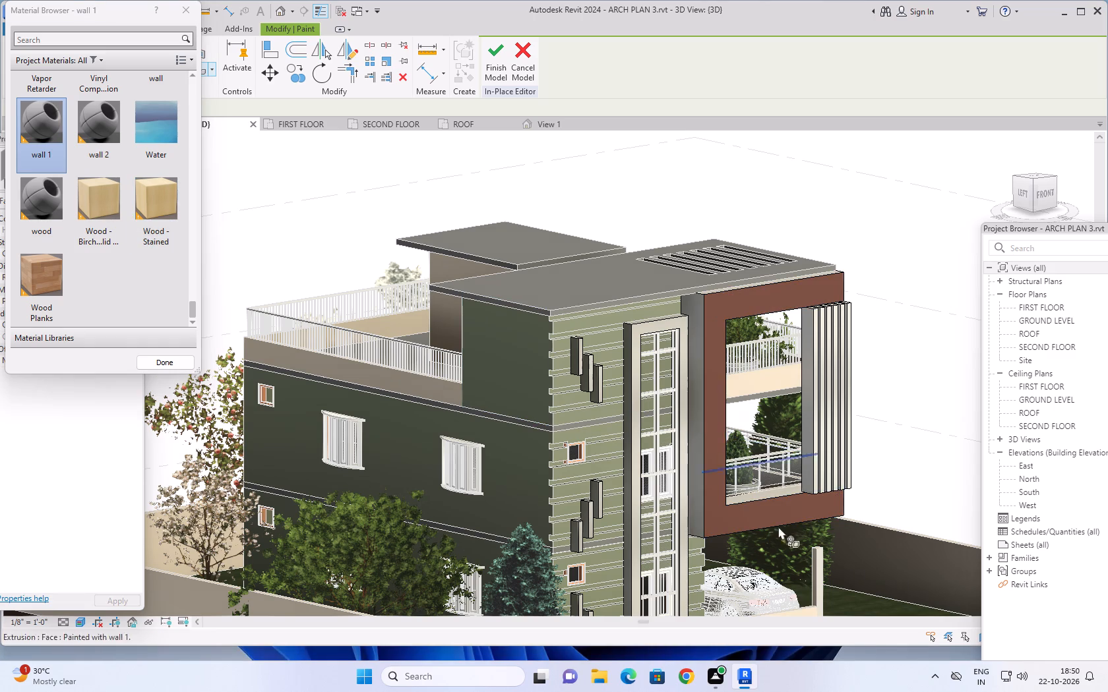
Orbit around the building from front to right, back and left, examining how the painted balcony frame looks on the facade.
{"action": "middle_click_drag", "start_coordinate": [907, 439], "coordinate": [848, 475], "text": "shift"}
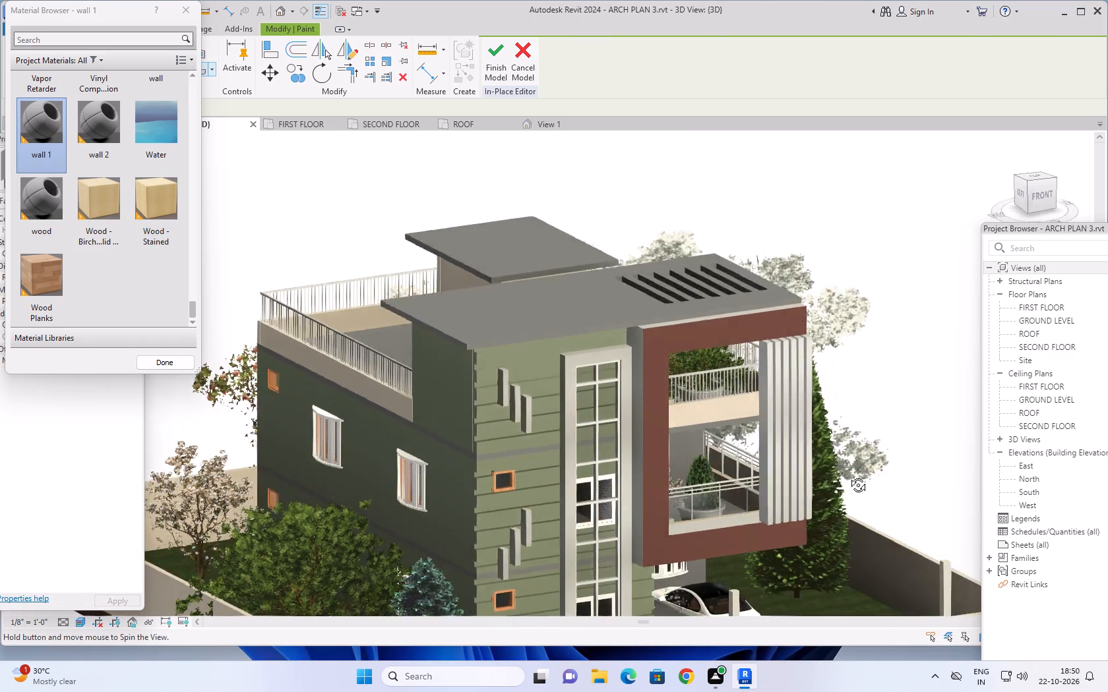
{"action": "middle_click_drag", "start_coordinate": [848, 475], "coordinate": [648, 439], "text": "shift"}
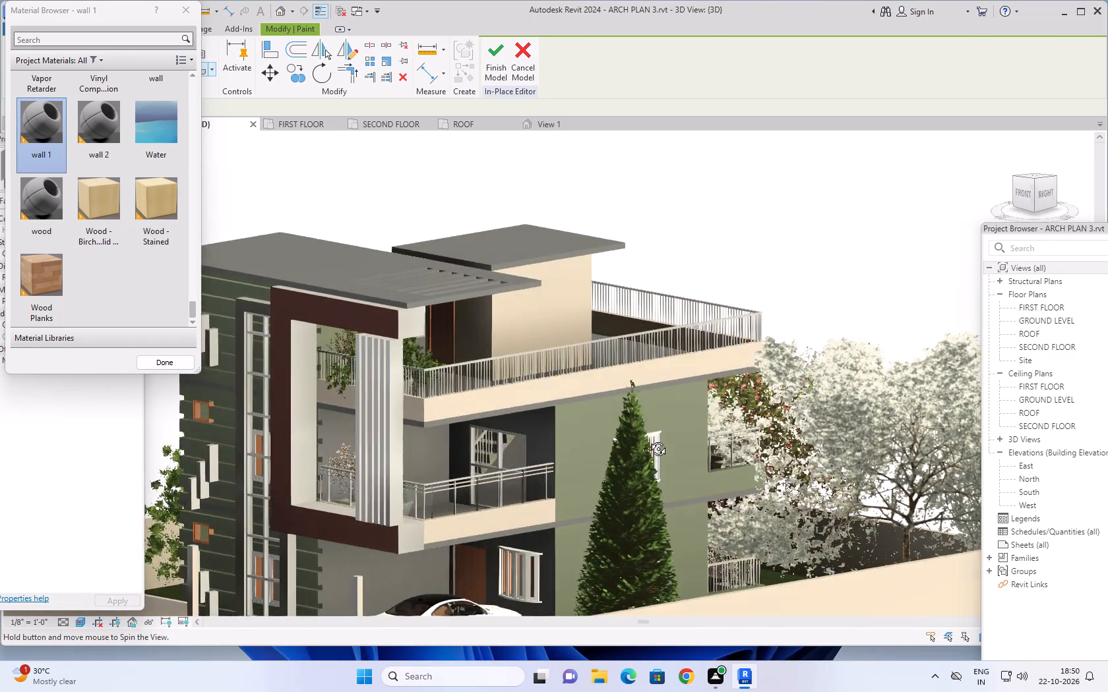
{"action": "middle_click_drag", "start_coordinate": [648, 439], "coordinate": [532, 464], "text": "shift"}
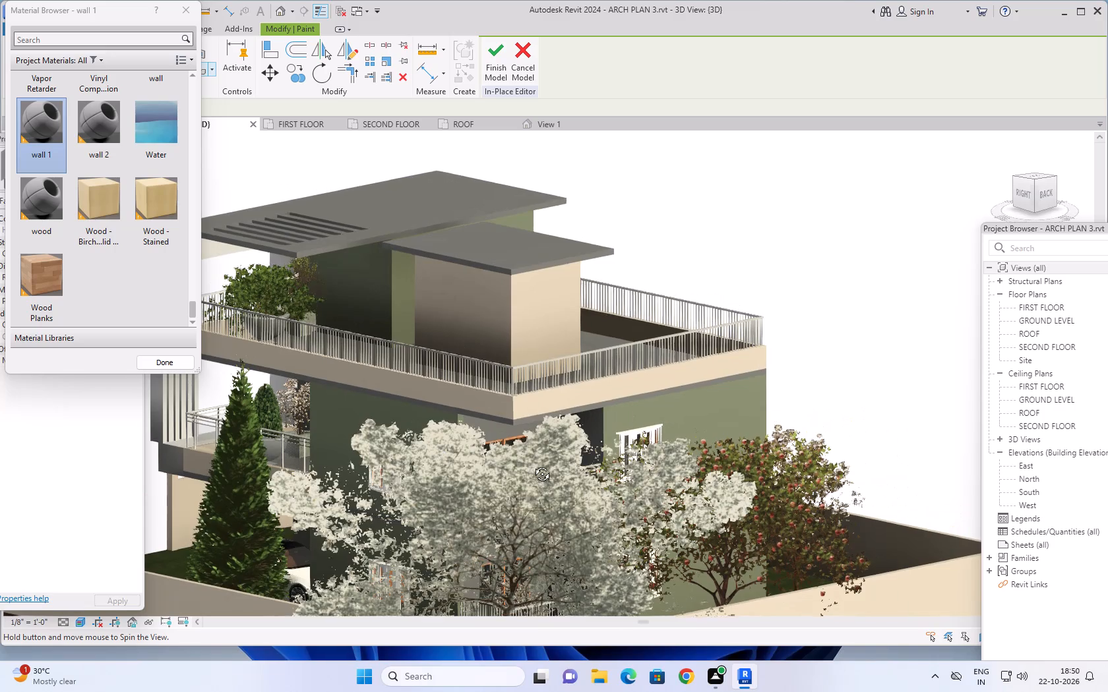
{"action": "middle_click_drag", "start_coordinate": [532, 464], "coordinate": [801, 415], "text": "shift"}
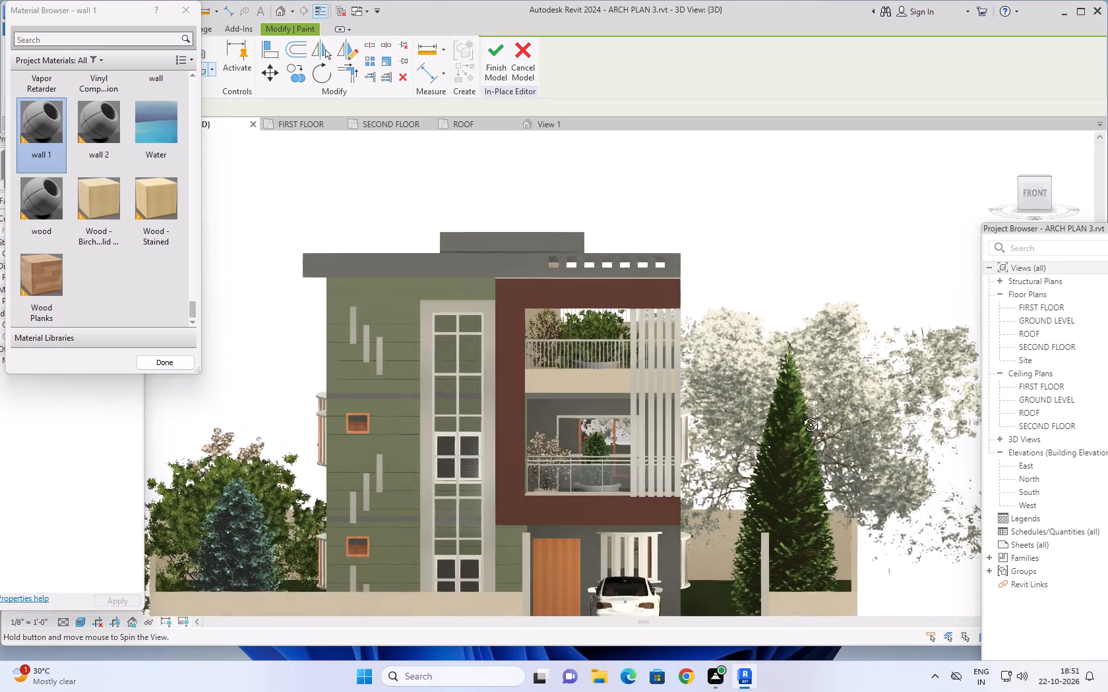
{"action": "middle_click_drag", "start_coordinate": [801, 415], "coordinate": [832, 446], "text": "shift"}
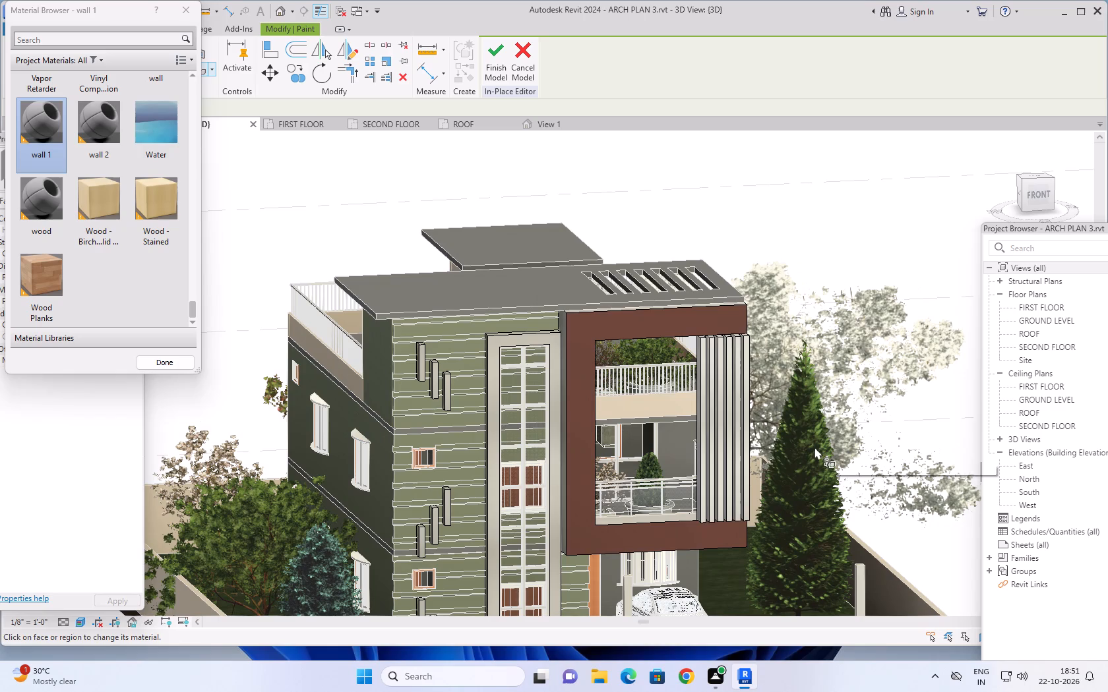
{"action": "middle_click_drag", "start_coordinate": [706, 226], "coordinate": [811, 215]}
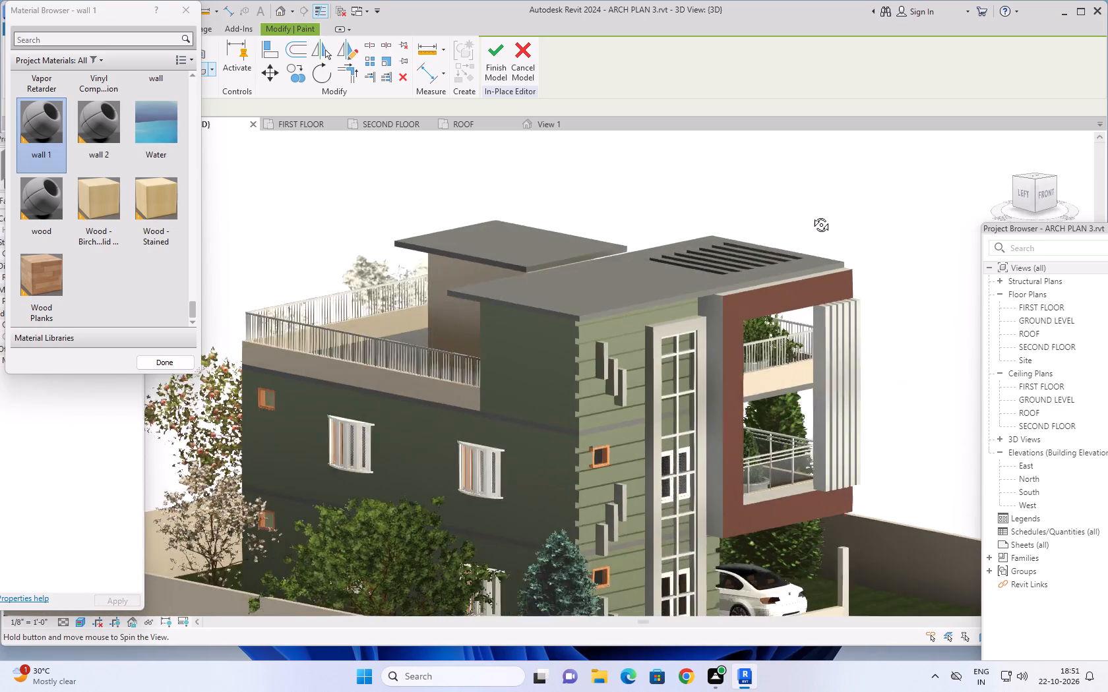
{"action": "middle_click_drag", "start_coordinate": [811, 215], "coordinate": [812, 191]}
{"action": "middle_click_drag", "start_coordinate": [786, 193], "coordinate": [595, 221]}
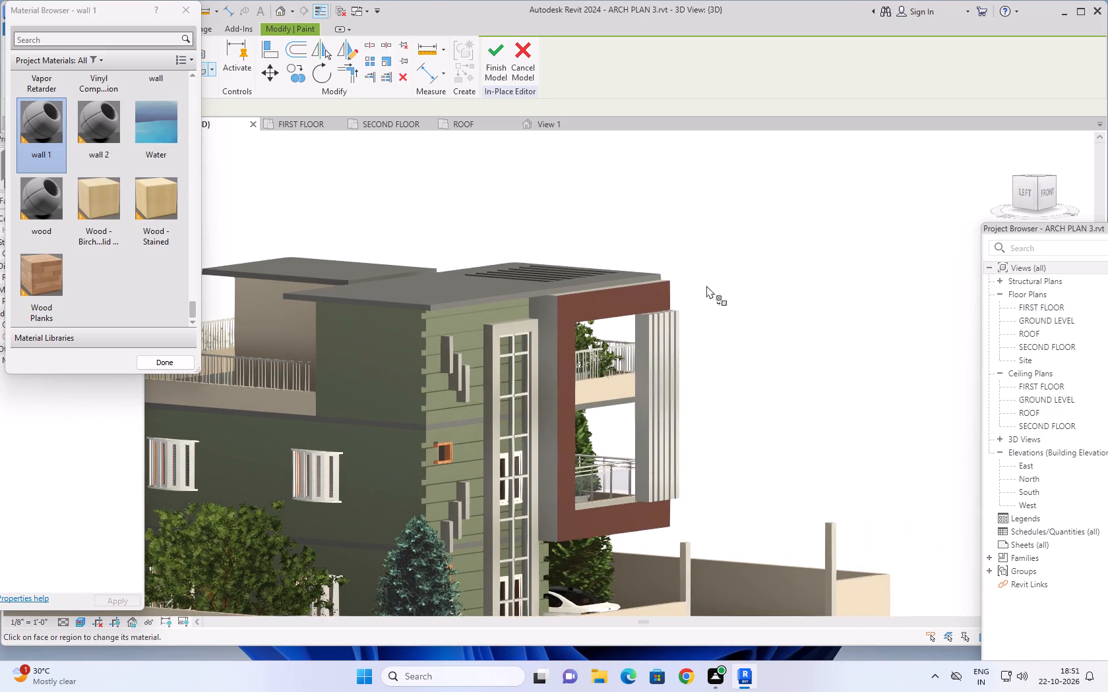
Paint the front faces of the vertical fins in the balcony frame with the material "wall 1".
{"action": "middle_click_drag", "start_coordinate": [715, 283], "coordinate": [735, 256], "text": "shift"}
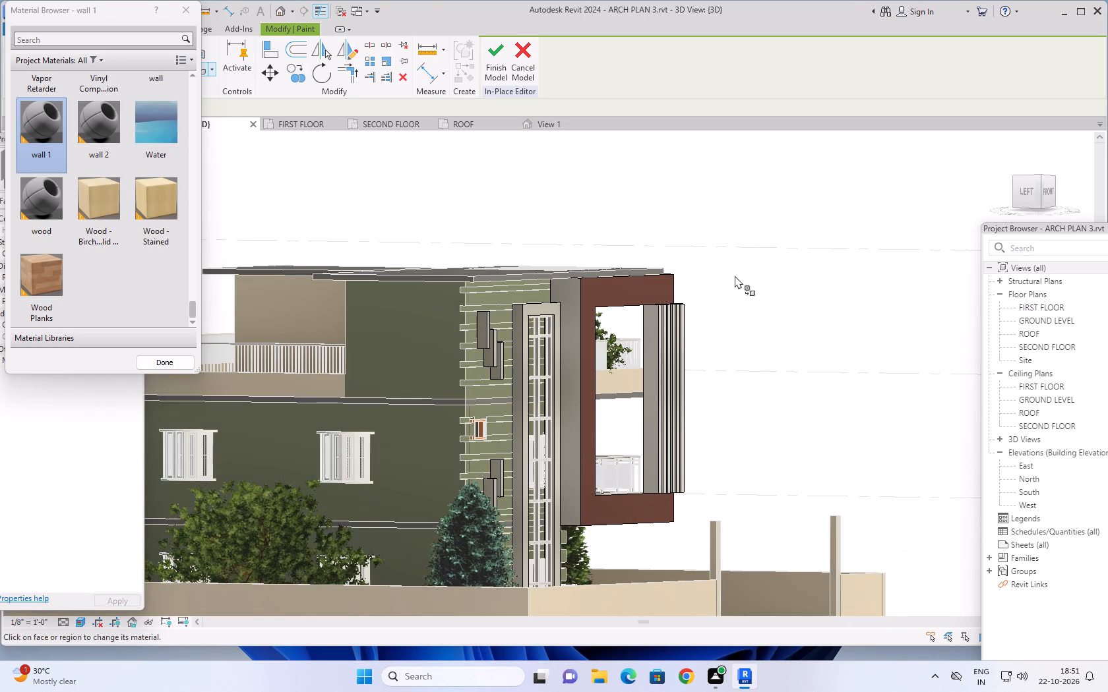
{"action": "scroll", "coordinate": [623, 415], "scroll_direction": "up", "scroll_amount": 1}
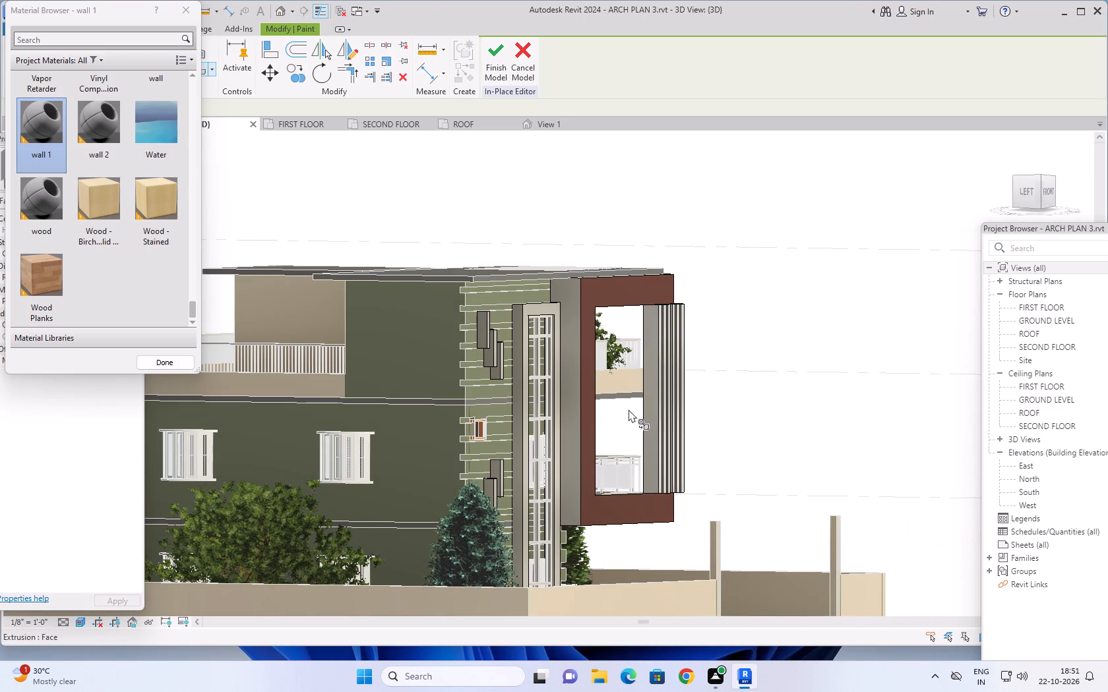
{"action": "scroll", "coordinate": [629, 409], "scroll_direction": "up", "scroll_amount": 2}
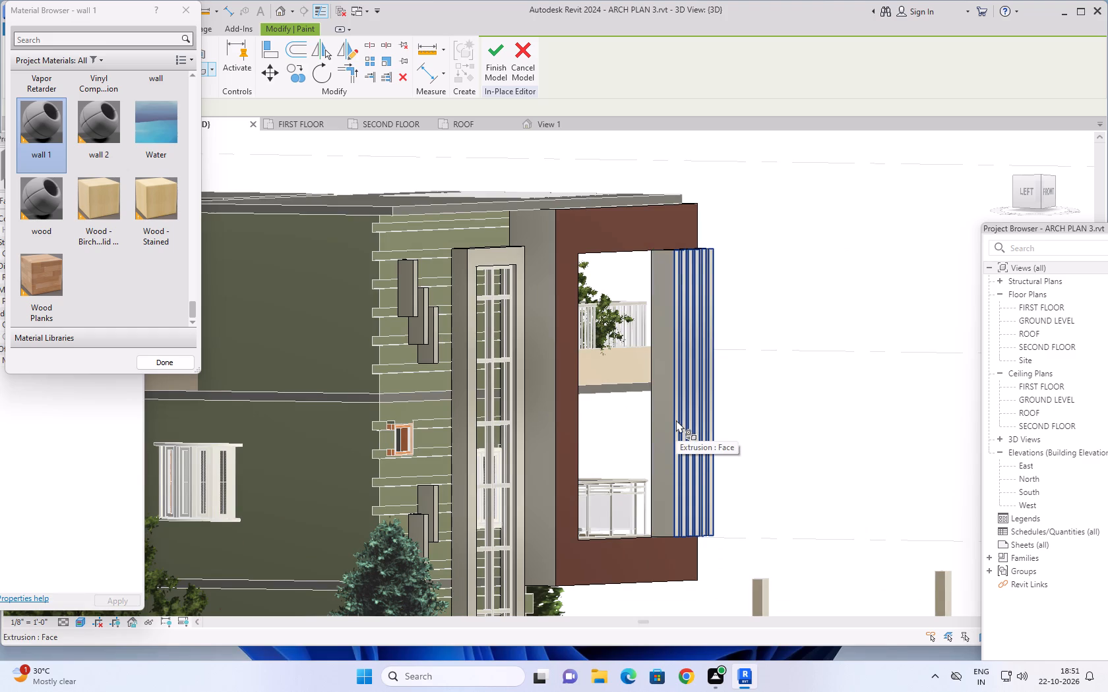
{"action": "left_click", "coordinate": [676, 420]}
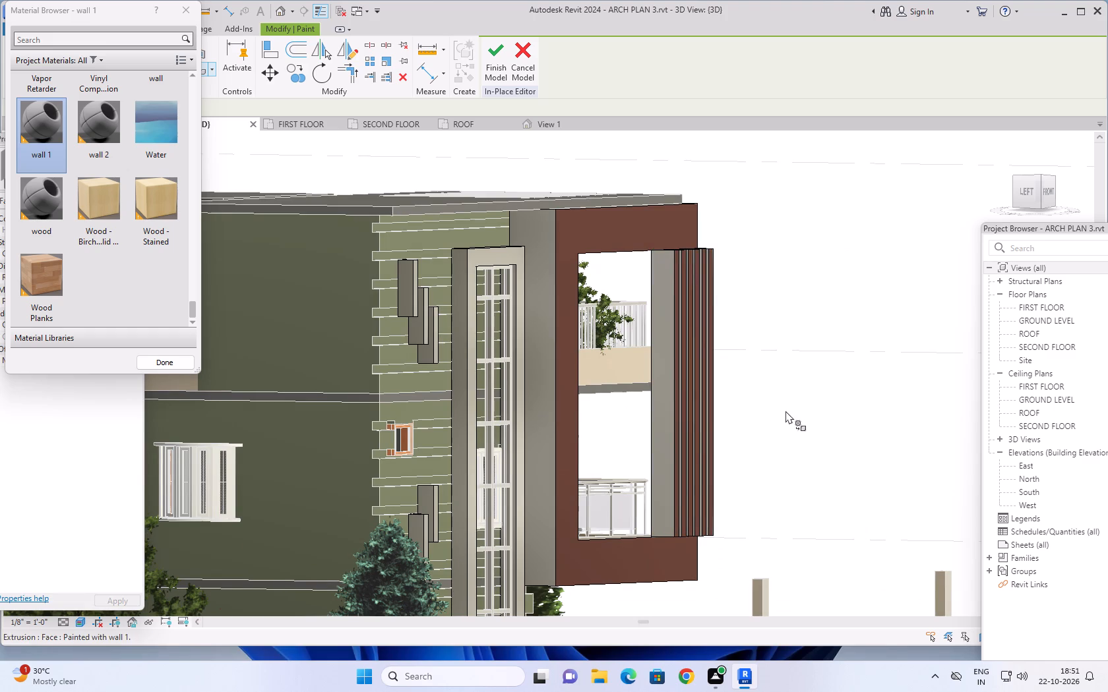
Paint the front faces of the balcony frame's vertical fins with the material "wood".
{"action": "left_click", "coordinate": [42, 192]}
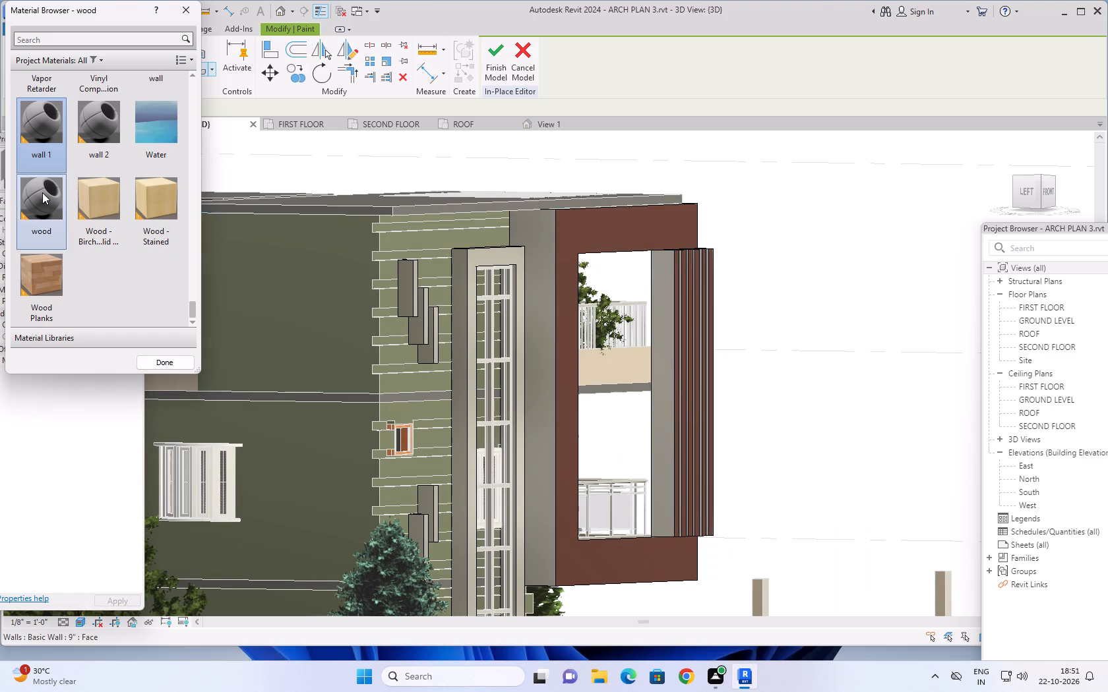
{"action": "left_click", "coordinate": [679, 322]}
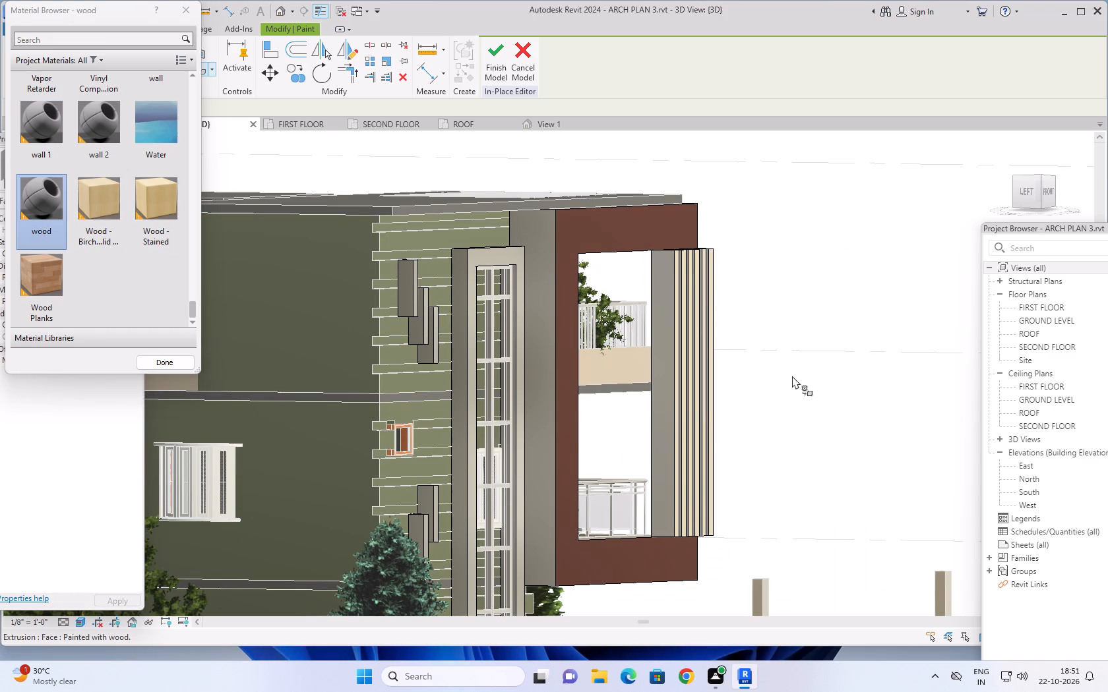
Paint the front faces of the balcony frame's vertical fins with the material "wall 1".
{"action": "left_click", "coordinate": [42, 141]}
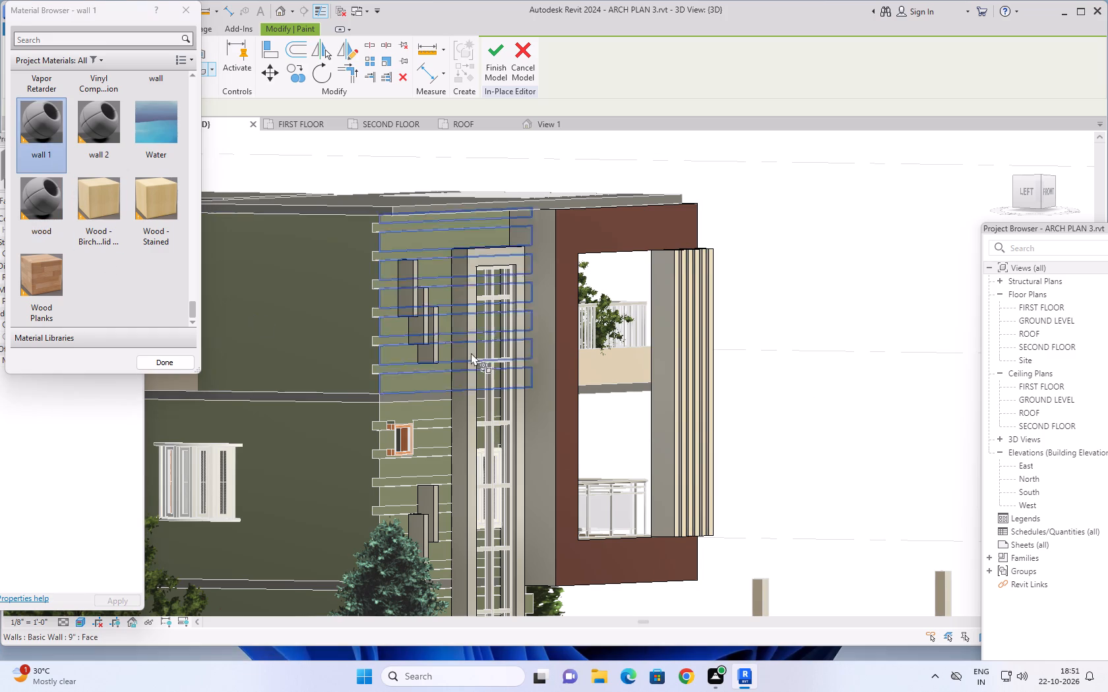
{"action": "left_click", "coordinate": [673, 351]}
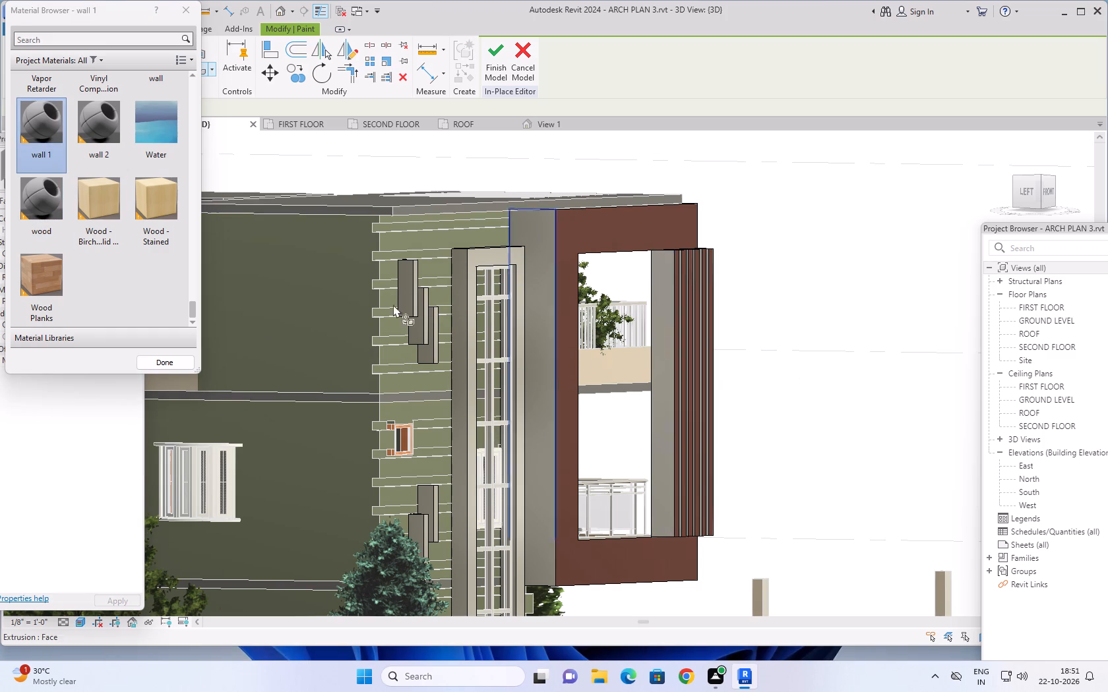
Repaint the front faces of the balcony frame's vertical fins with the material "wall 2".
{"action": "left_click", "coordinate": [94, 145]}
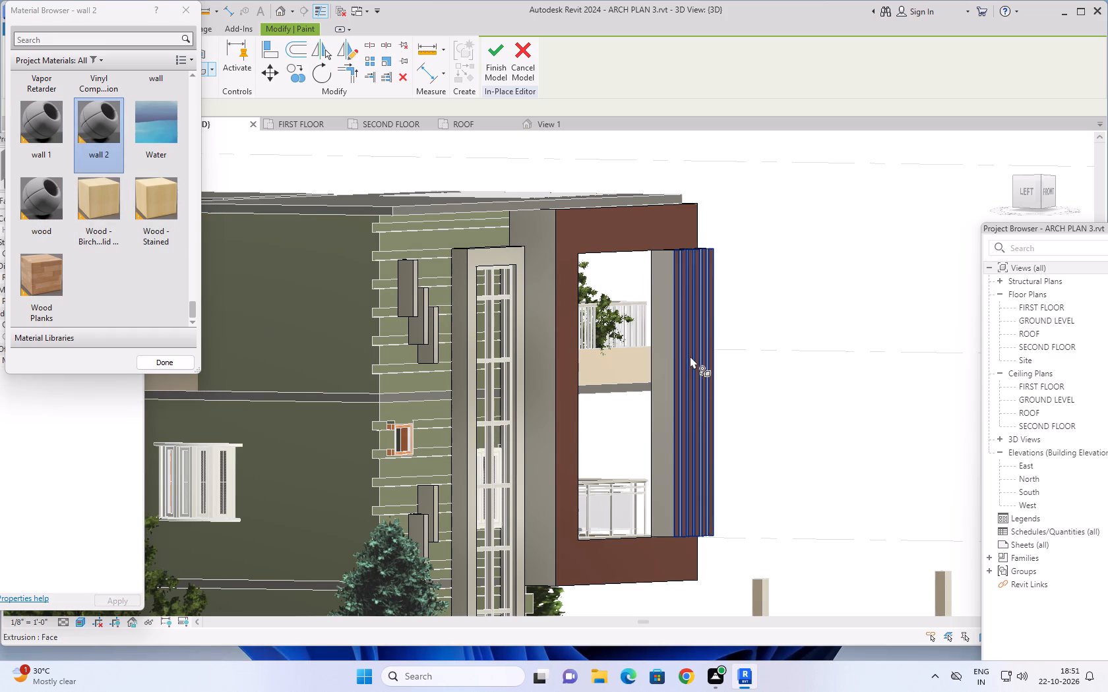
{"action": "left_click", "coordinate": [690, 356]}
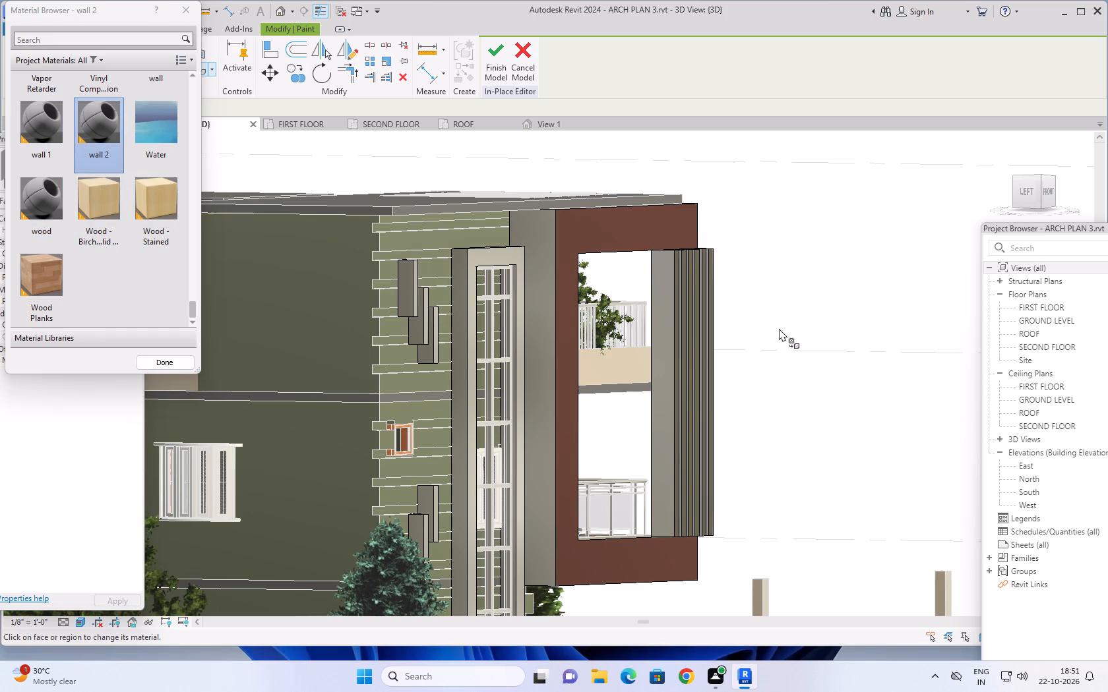
Orbit and zoom around the building's front corner to examine how the painted fins look against the balcony frame.
{"action": "middle_click_drag", "start_coordinate": [779, 328], "coordinate": [714, 357], "text": "shift"}
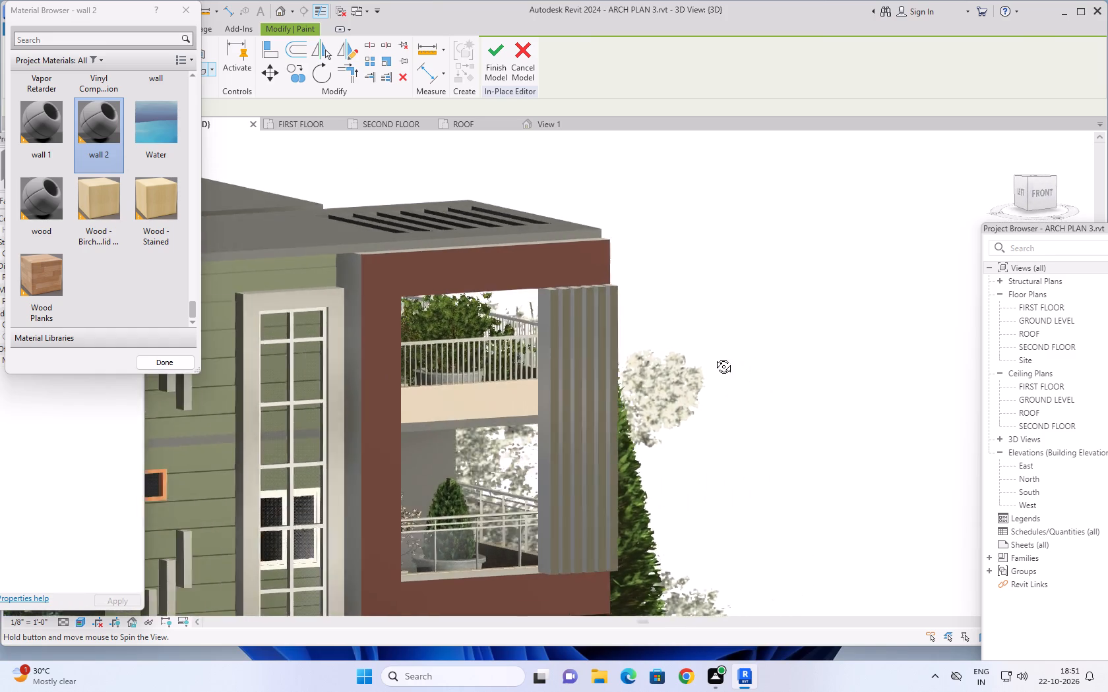
{"action": "middle_click_drag", "start_coordinate": [714, 357], "coordinate": [760, 378], "text": "shift"}
{"action": "scroll", "coordinate": [768, 397], "scroll_direction": "up", "scroll_amount": 1}
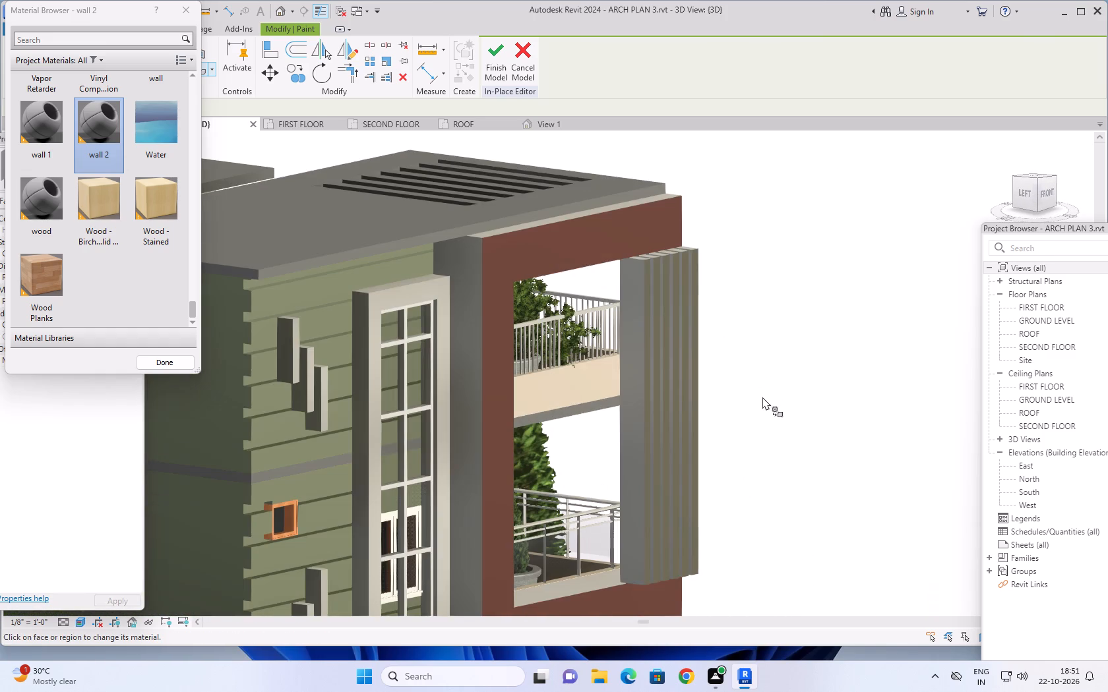
{"action": "middle_click_drag", "start_coordinate": [762, 397], "coordinate": [869, 382]}
{"action": "scroll", "coordinate": [863, 397], "scroll_direction": "down", "scroll_amount": 1}
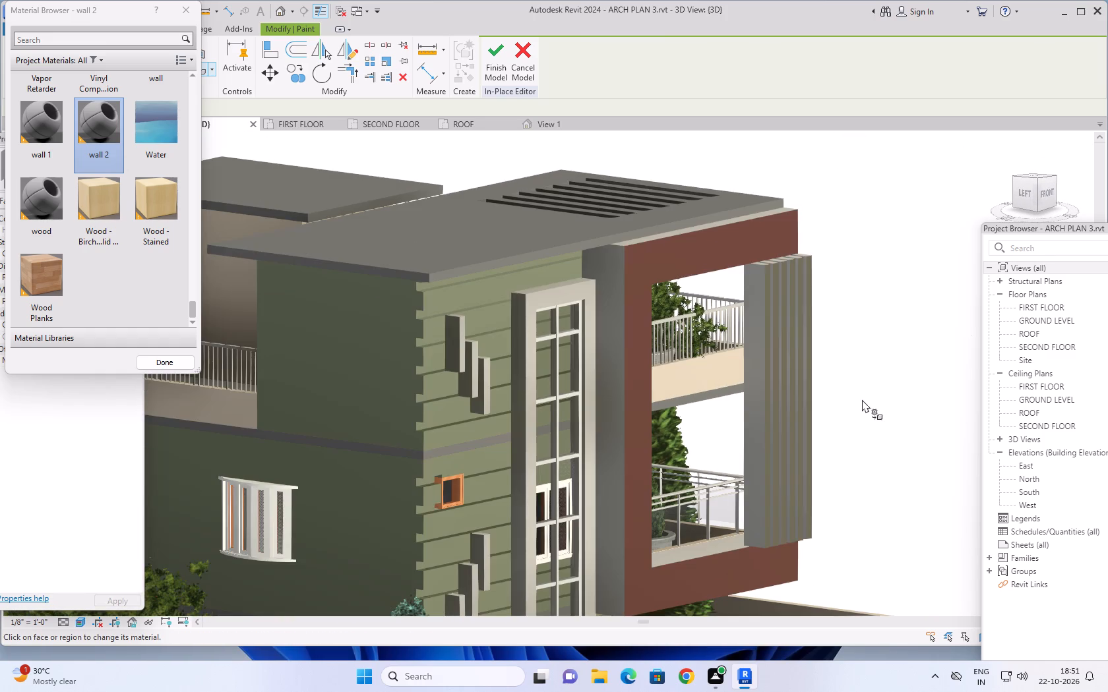
{"action": "middle_click_drag", "start_coordinate": [869, 400], "coordinate": [842, 415], "text": "shift"}
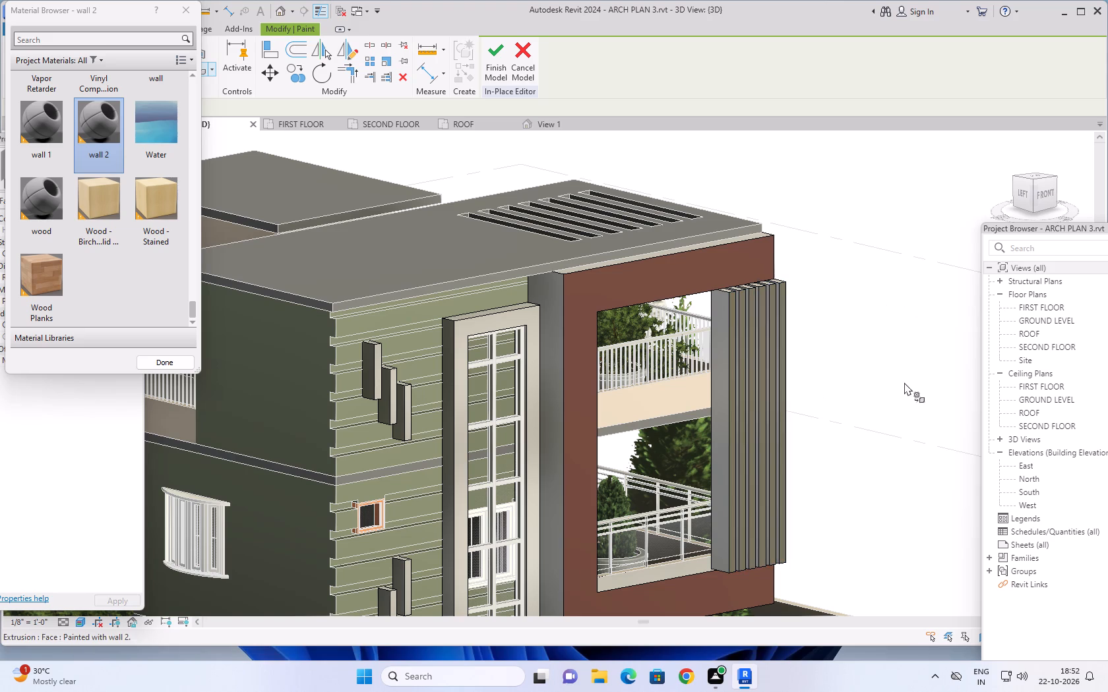
{"action": "middle_click_drag", "start_coordinate": [865, 384], "coordinate": [881, 359]}
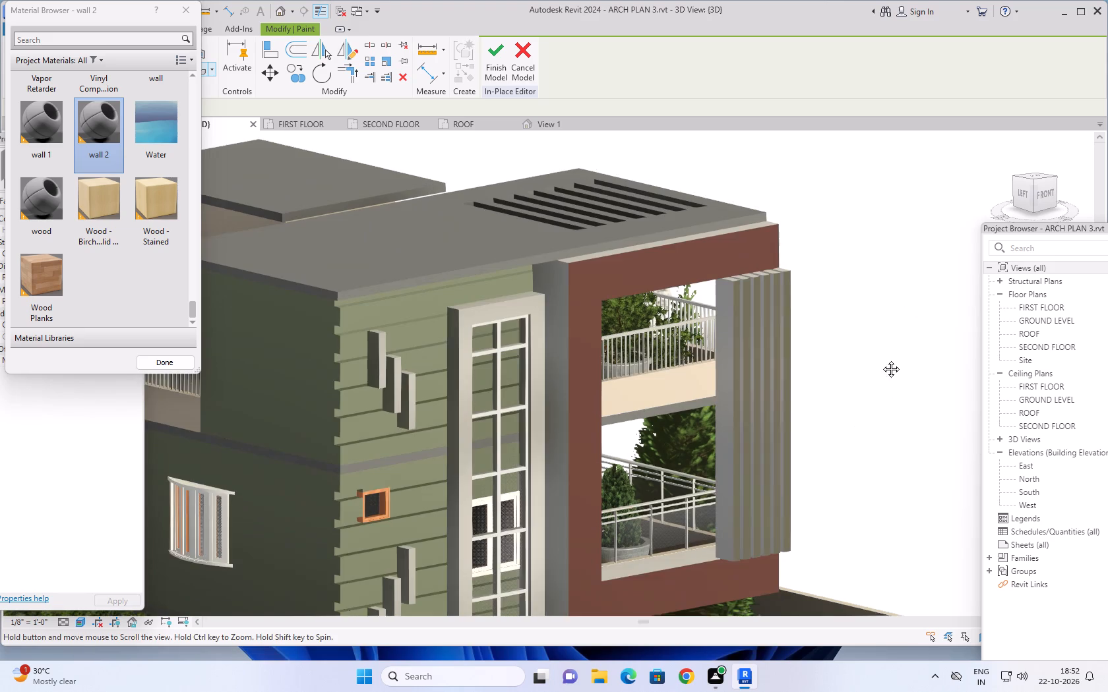
{"action": "middle_click_drag", "start_coordinate": [881, 359], "coordinate": [888, 353]}
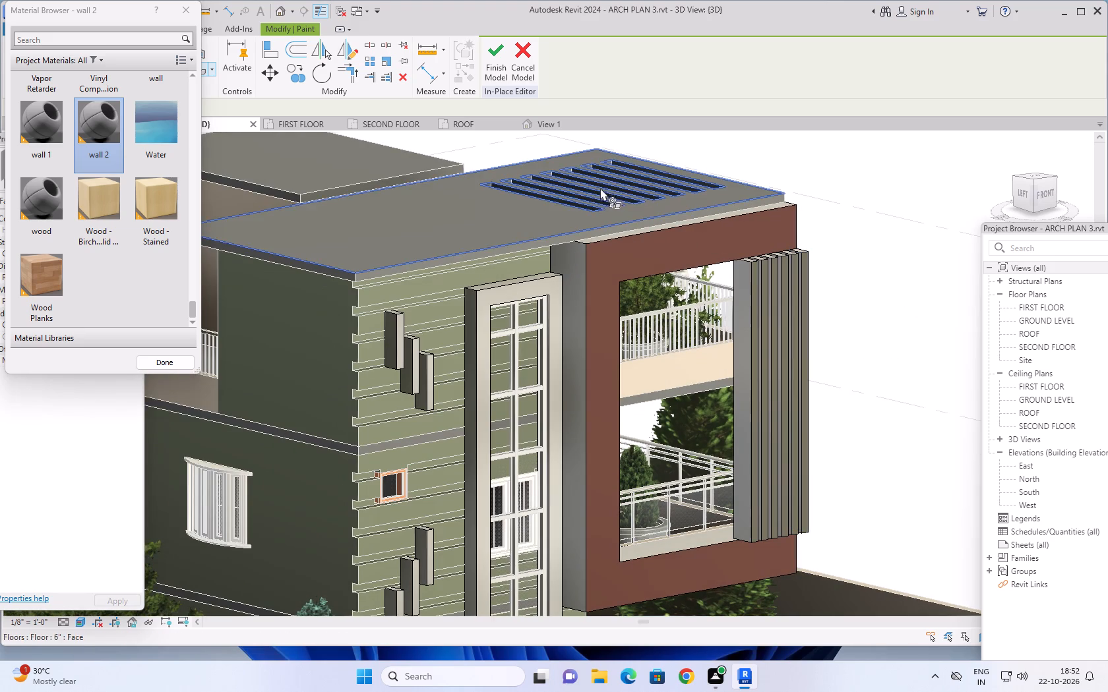
Repaint the front faces of the balcony frame's vertical fins with the material "wall 1".
{"action": "left_click", "coordinate": [34, 121]}
{"action": "left_click", "coordinate": [754, 358]}
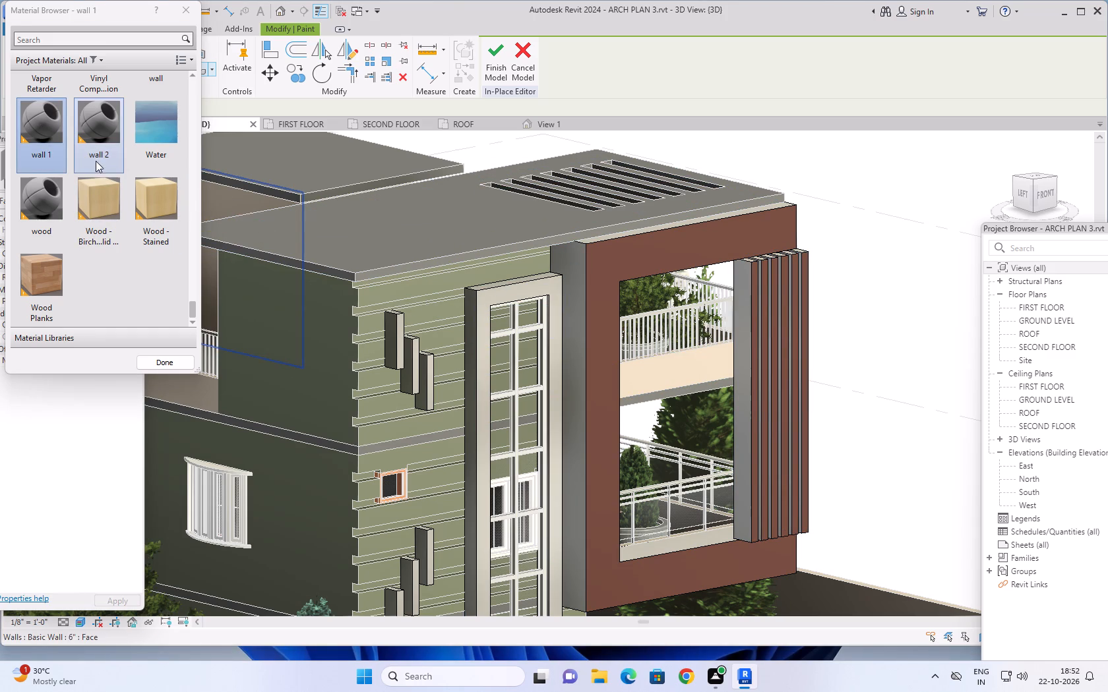
Repaint the balcony frame's front face with the material "wood".
{"action": "left_click", "coordinate": [47, 199]}
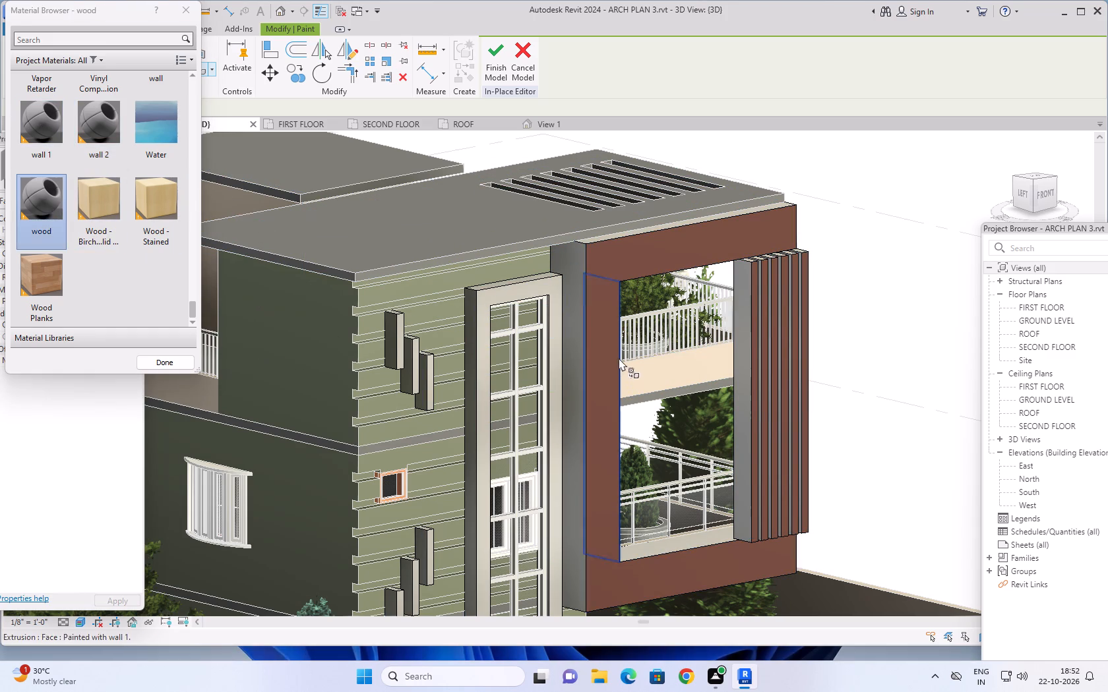
{"action": "left_click", "coordinate": [607, 353]}
View the whole building from its front corners to examine the contrast between the balcony frame and its fins.
{"action": "scroll", "coordinate": [941, 368], "scroll_direction": "down", "scroll_amount": 3}
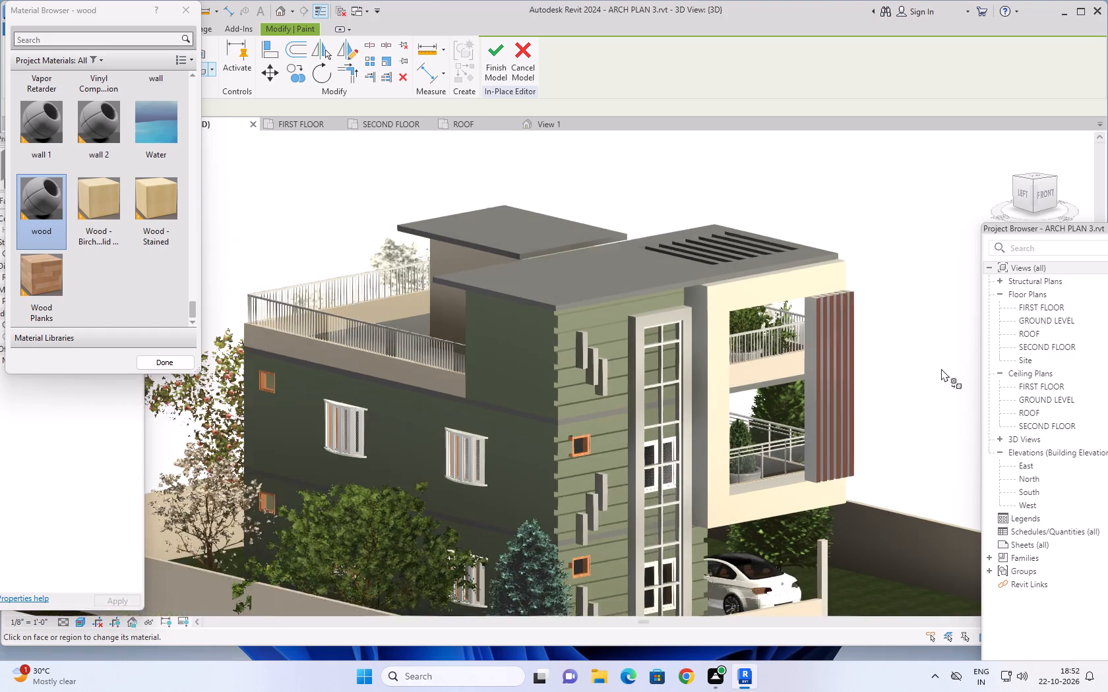
{"action": "scroll", "coordinate": [941, 368], "scroll_direction": "down", "scroll_amount": 1}
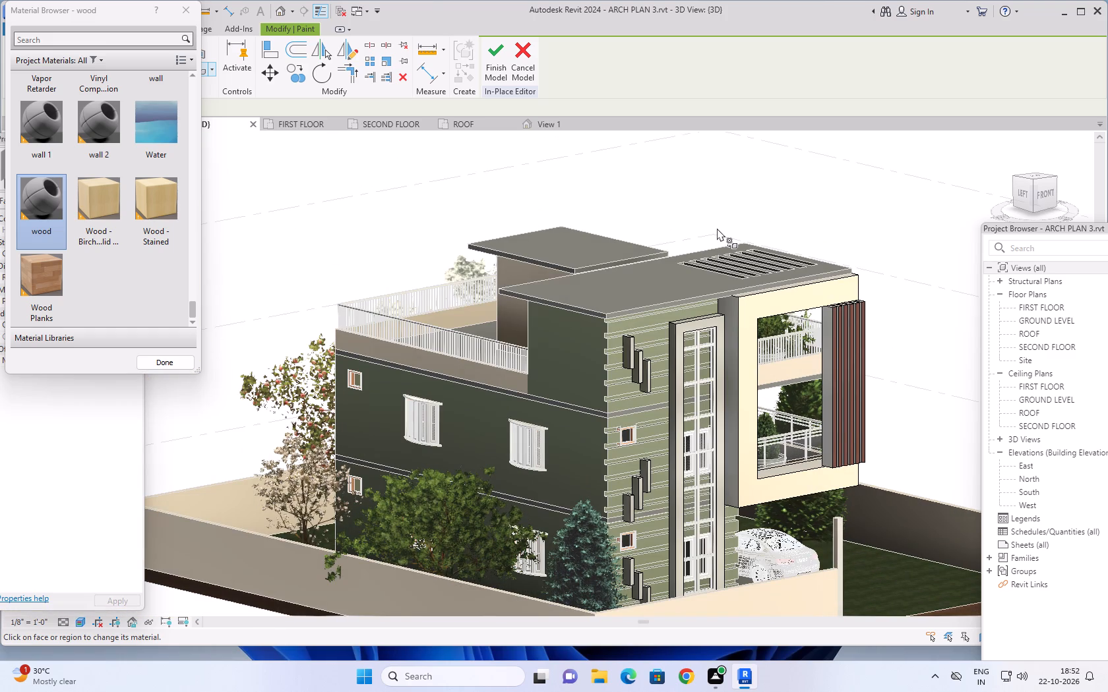
{"action": "scroll", "coordinate": [809, 220], "scroll_direction": "down", "scroll_amount": 1}
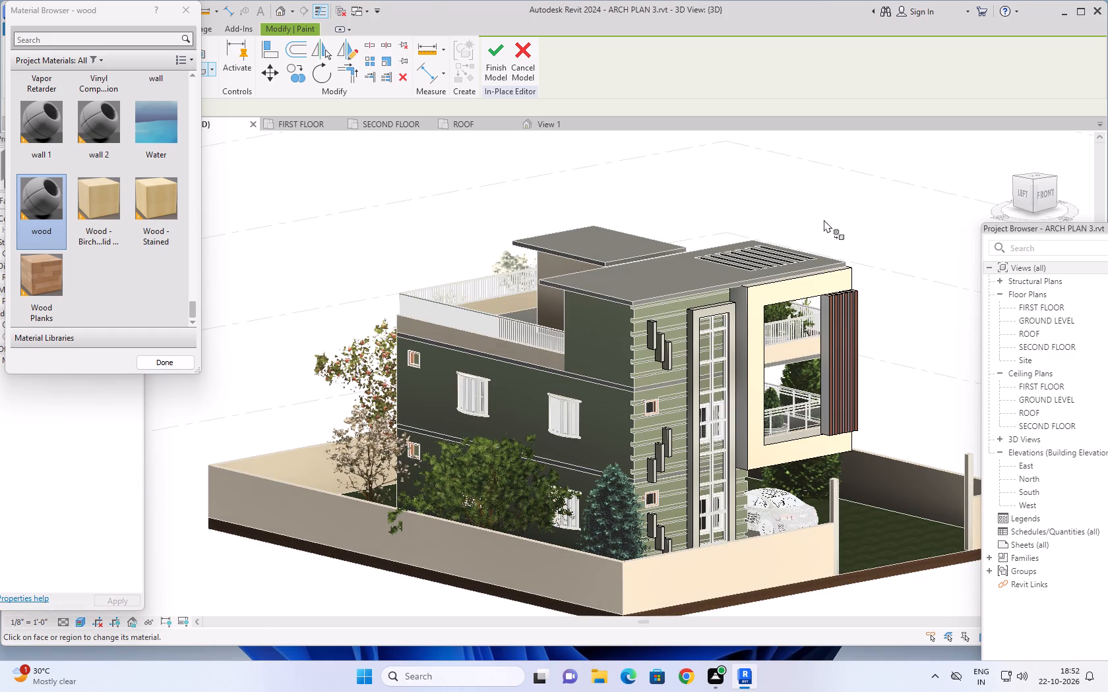
{"action": "middle_click_drag", "start_coordinate": [835, 218], "coordinate": [617, 245], "text": "shift"}
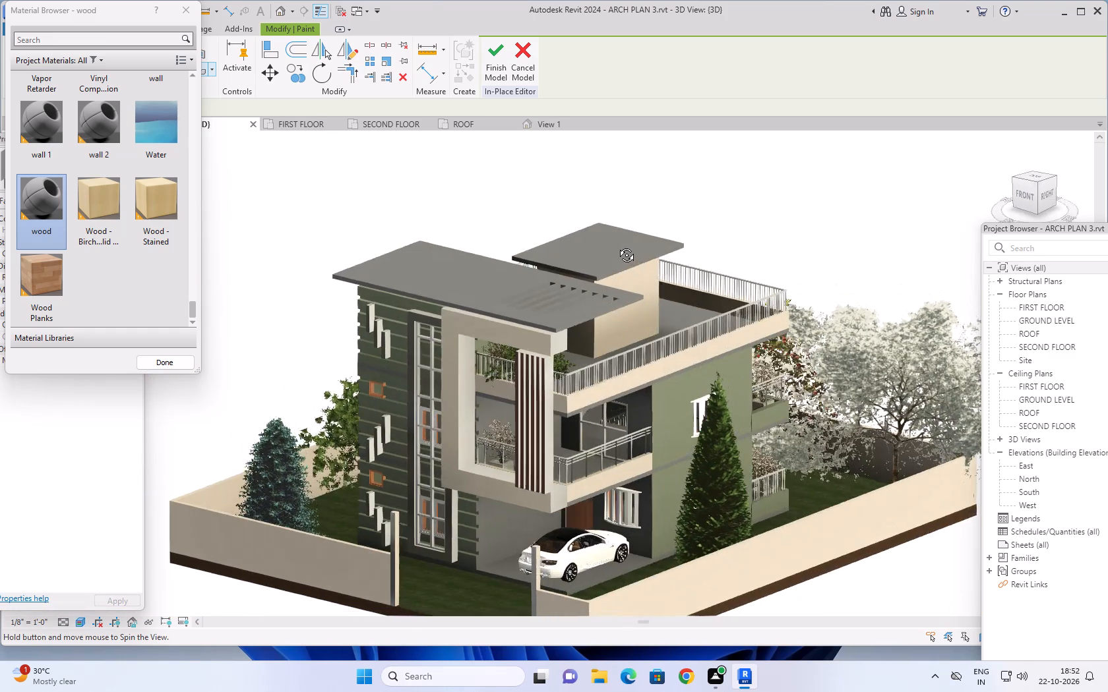
{"action": "middle_click_drag", "start_coordinate": [617, 245], "coordinate": [799, 277], "text": "shift"}
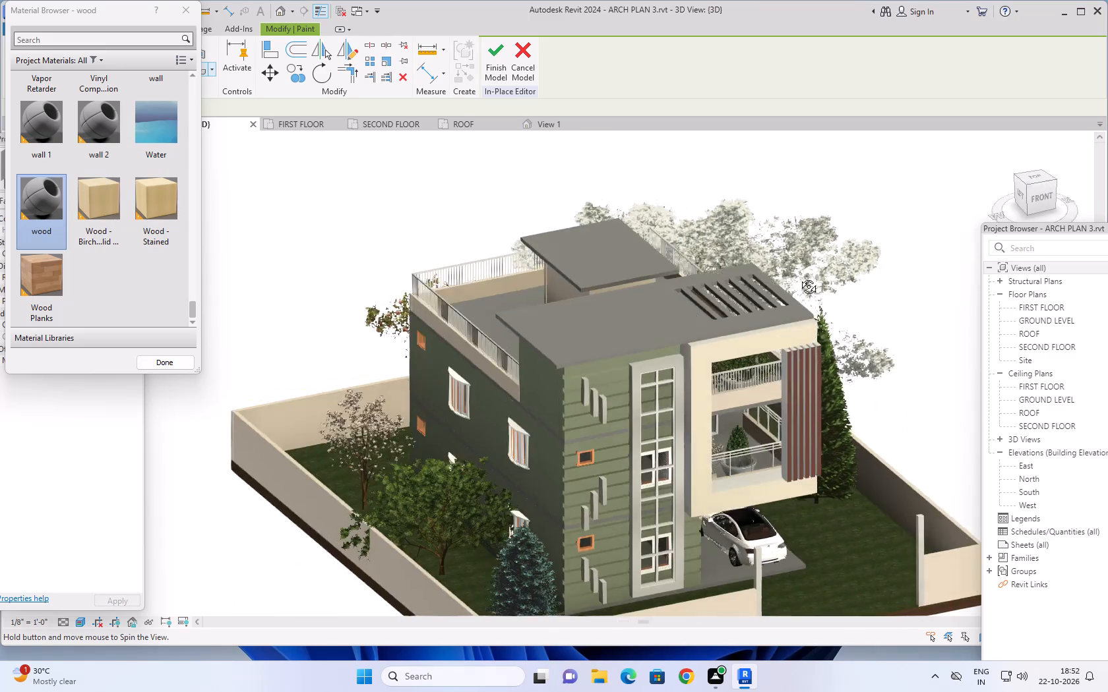
{"action": "middle_click_drag", "start_coordinate": [799, 277], "coordinate": [819, 227], "text": "shift"}
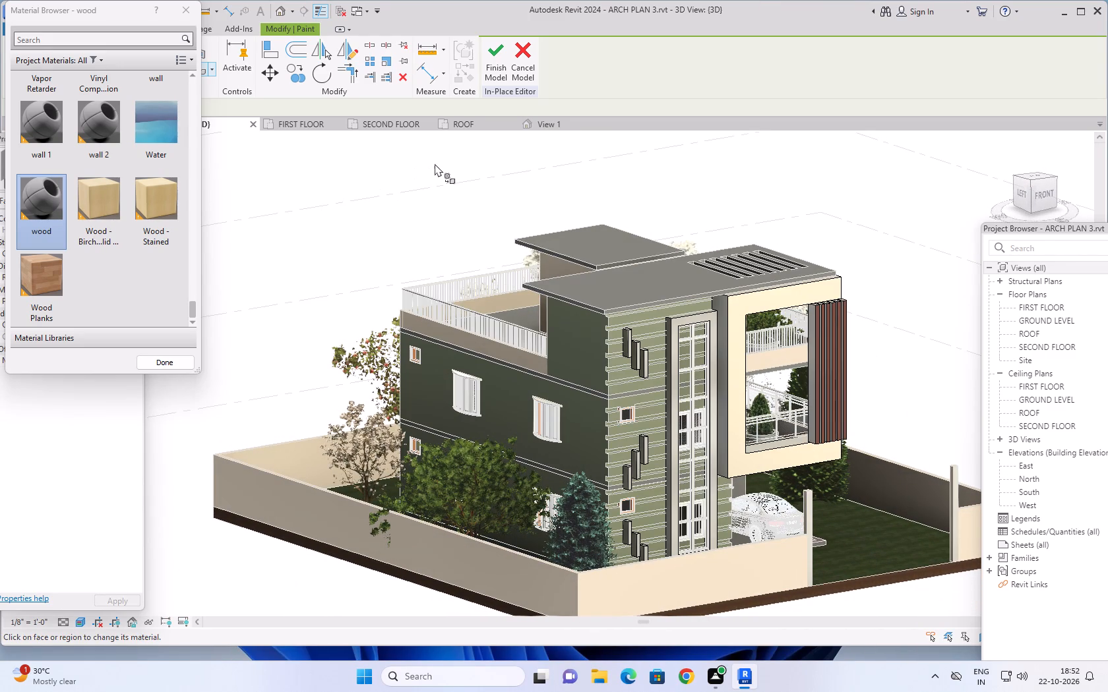
End the painting and finish the in-place model of the balcony frame.
{"action": "left_click", "coordinate": [187, 11]}
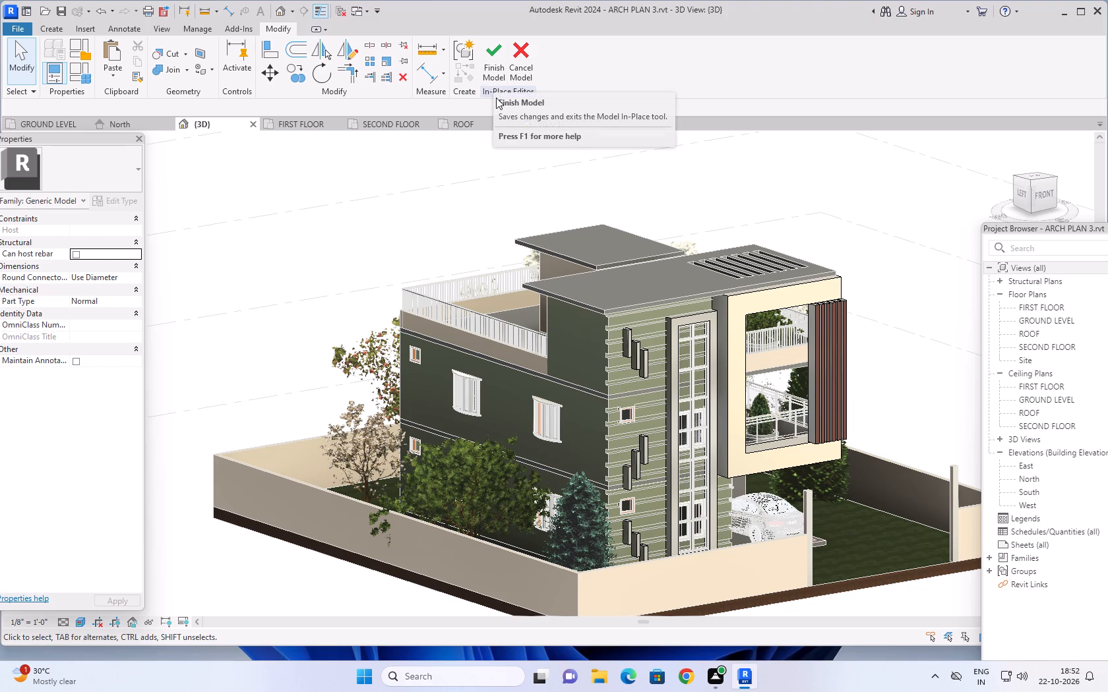
{"action": "left_click", "coordinate": [489, 65]}
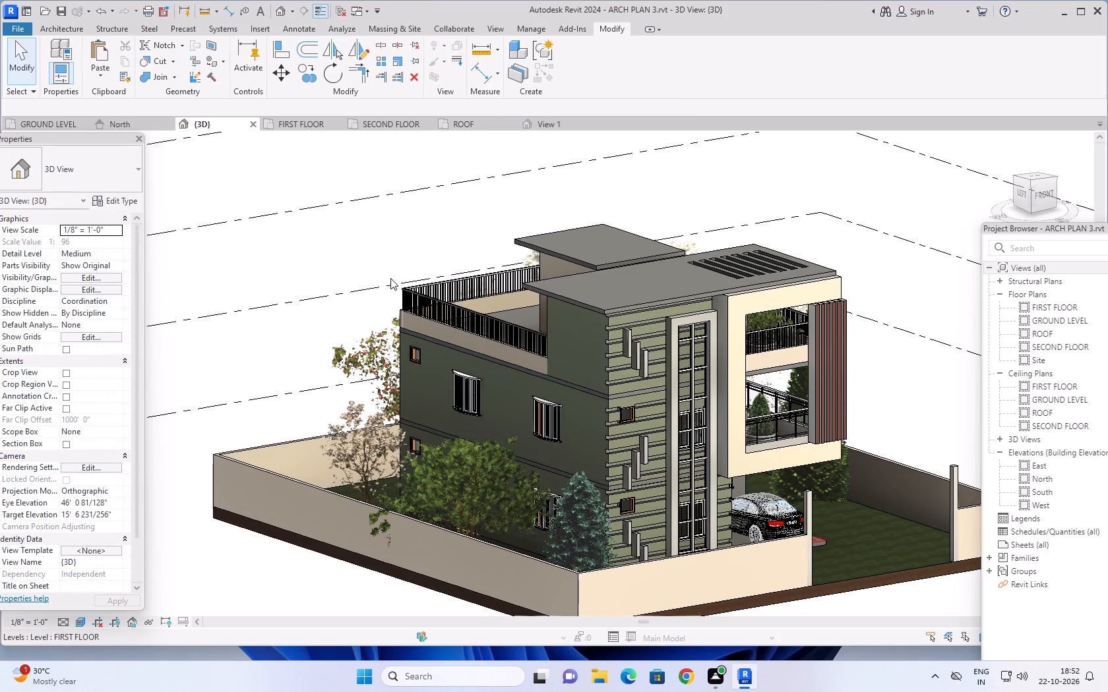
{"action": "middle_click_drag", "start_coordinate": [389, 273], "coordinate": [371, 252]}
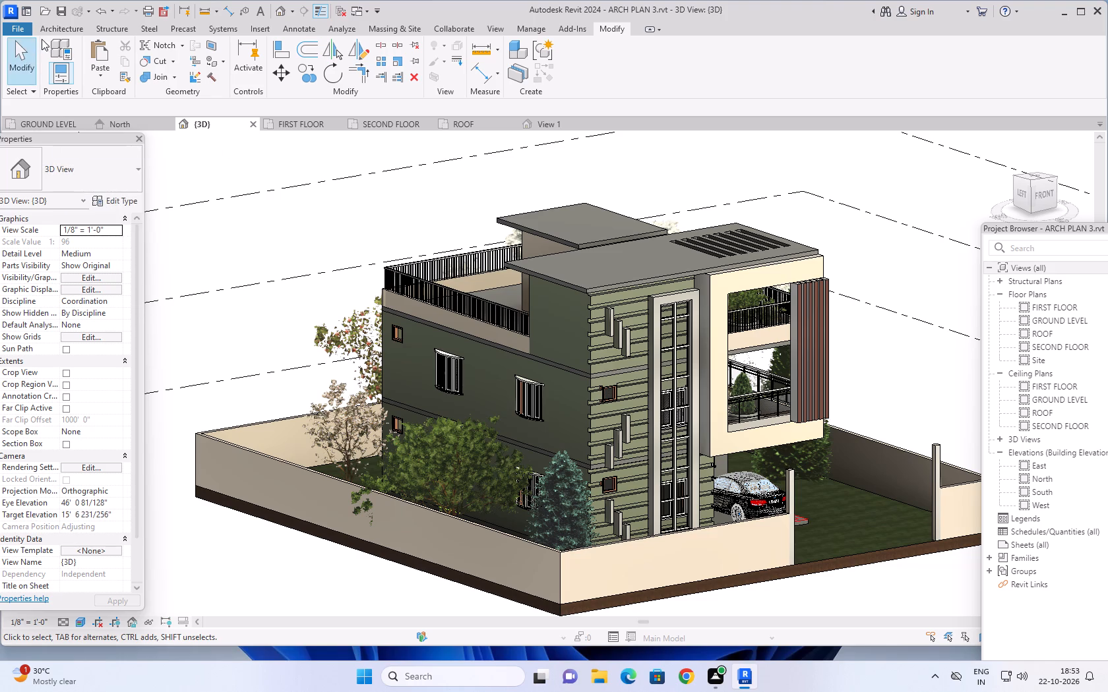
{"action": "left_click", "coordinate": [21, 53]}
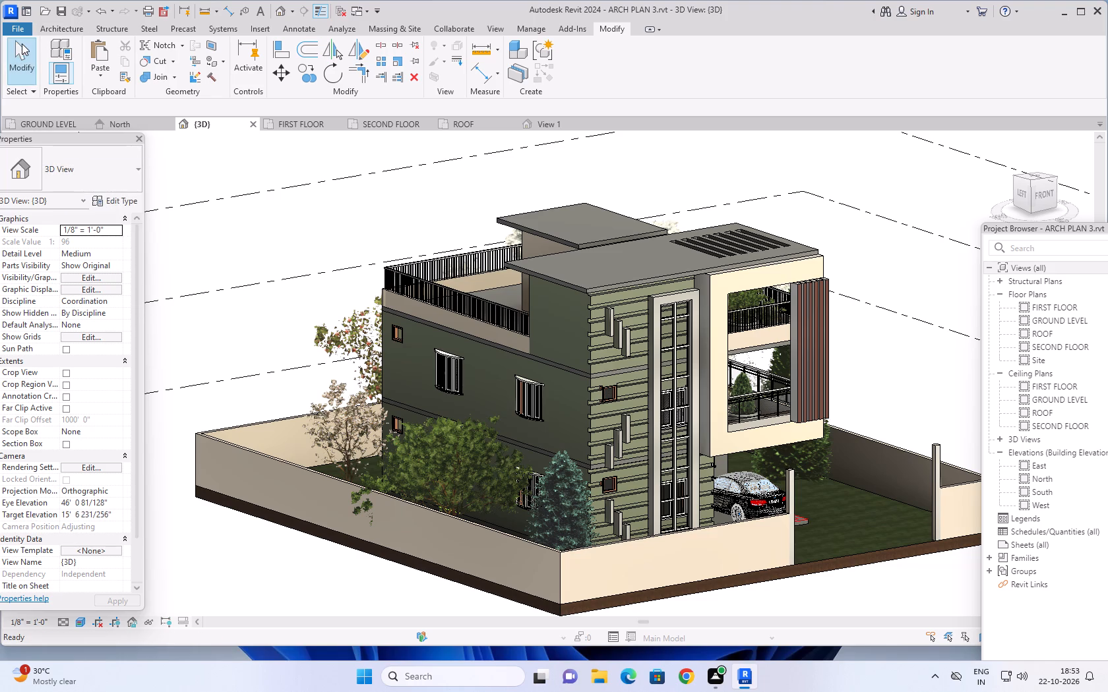
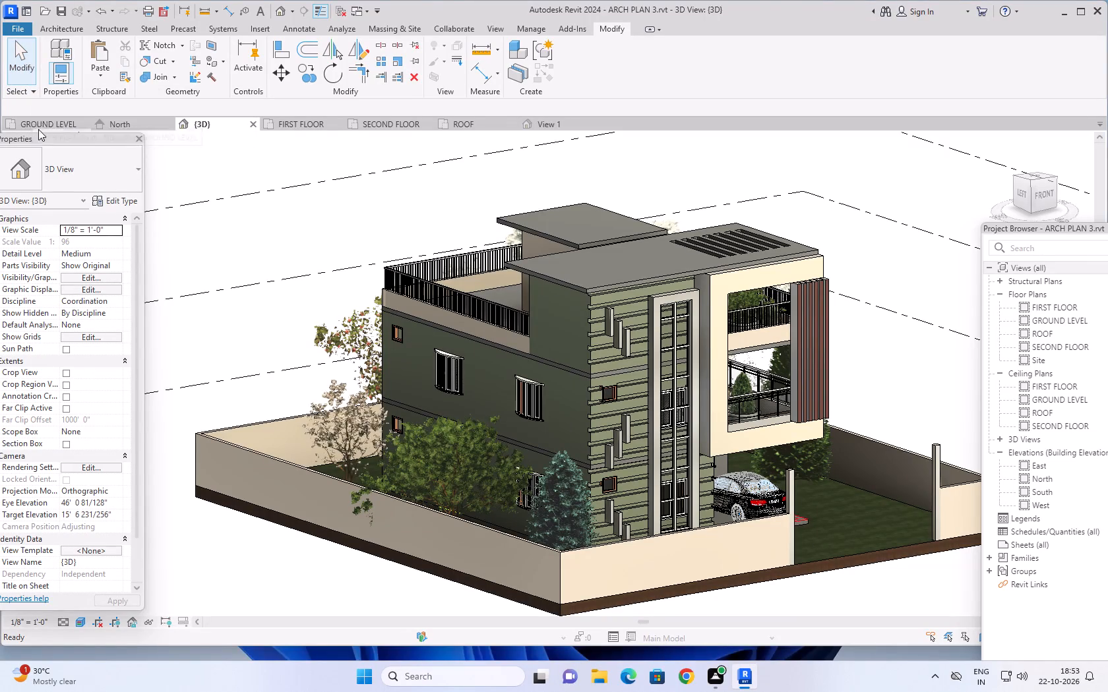
Change the structure layer material of the 9" Basic Wall type to "wall 2" and leave the Wall command.
{"action": "left_click", "coordinate": [67, 31]}
{"action": "left_click", "coordinate": [57, 49]}
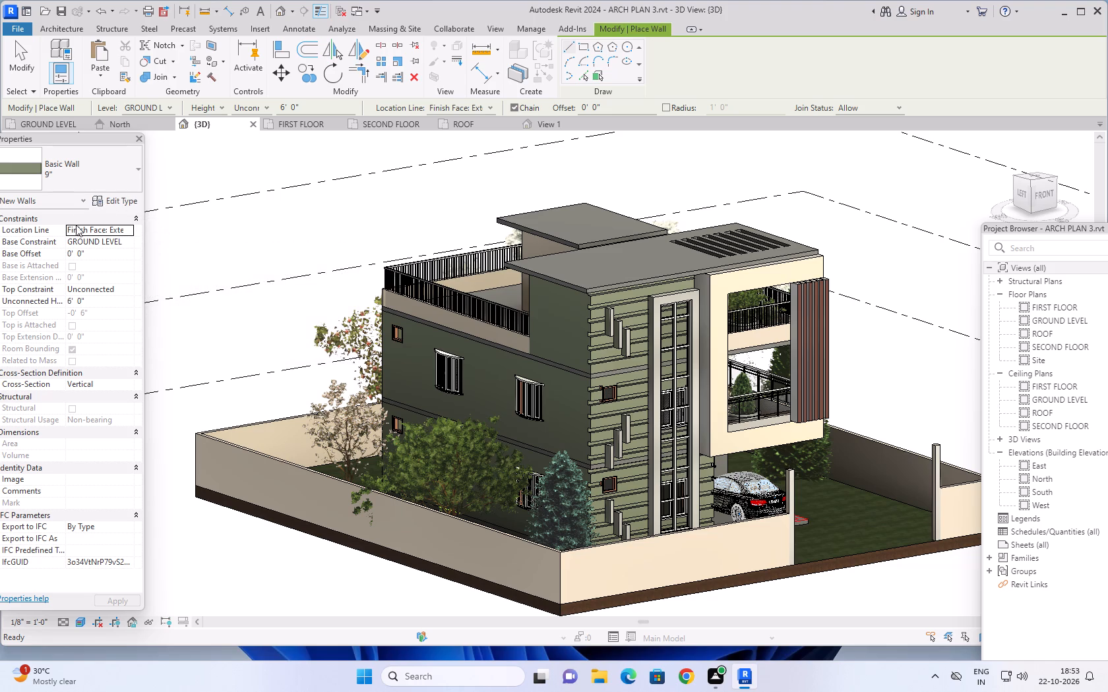
{"action": "left_click", "coordinate": [118, 172]}
{"action": "left_click", "coordinate": [119, 178]}
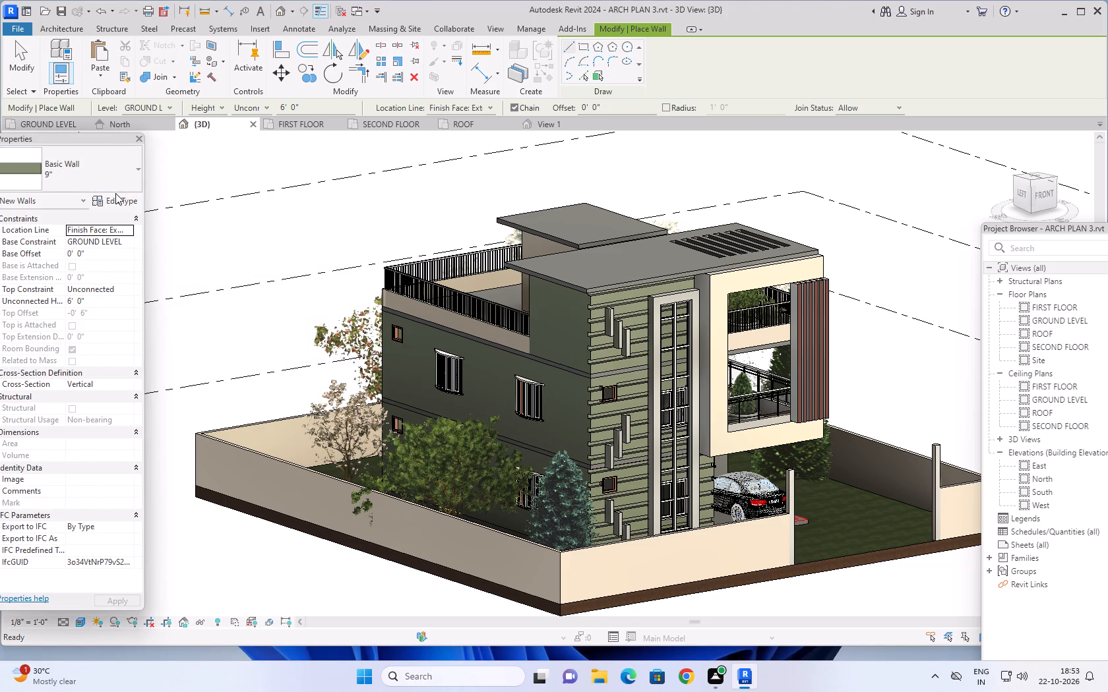
{"action": "left_click", "coordinate": [116, 200]}
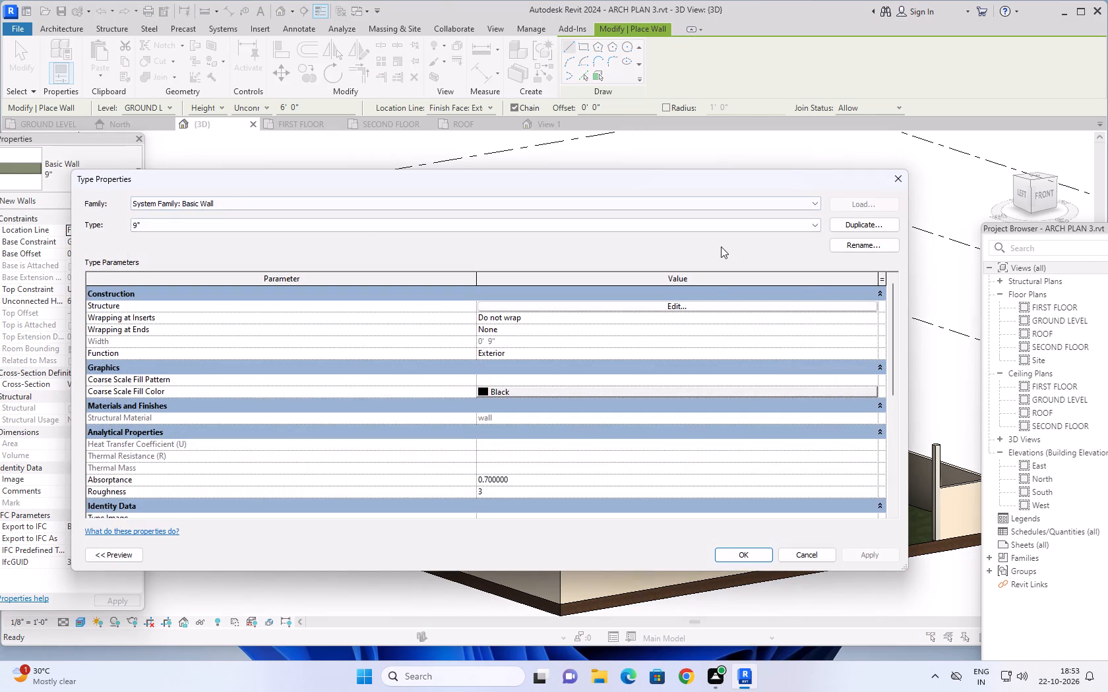
{"action": "left_click", "coordinate": [623, 308]}
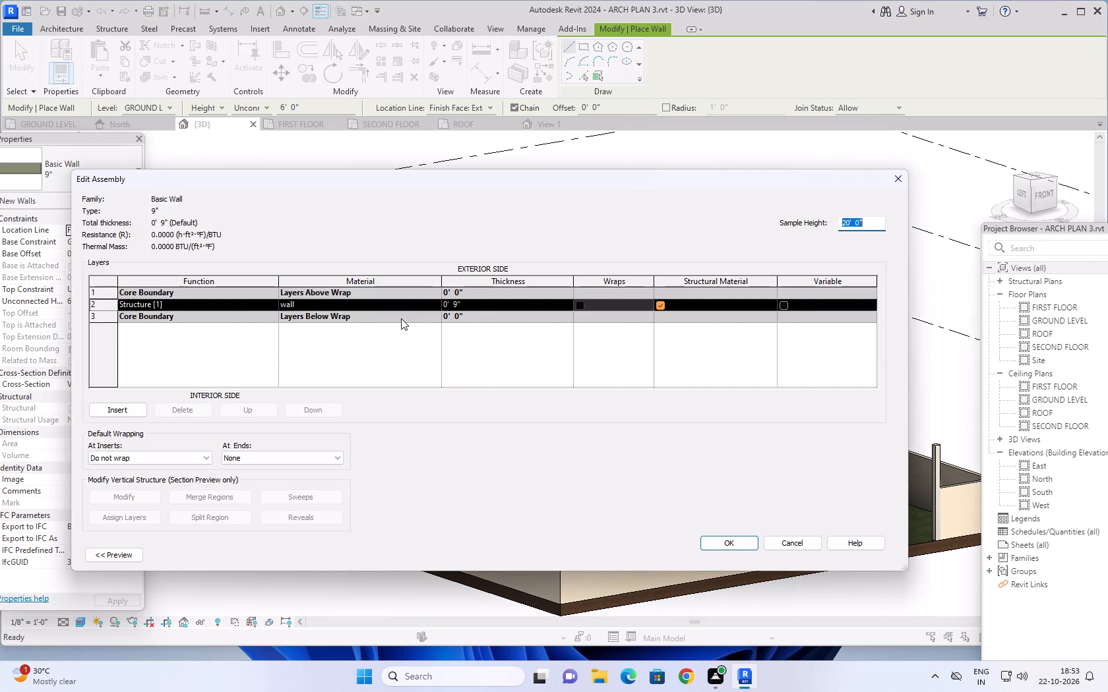
{"action": "left_click", "coordinate": [435, 301]}
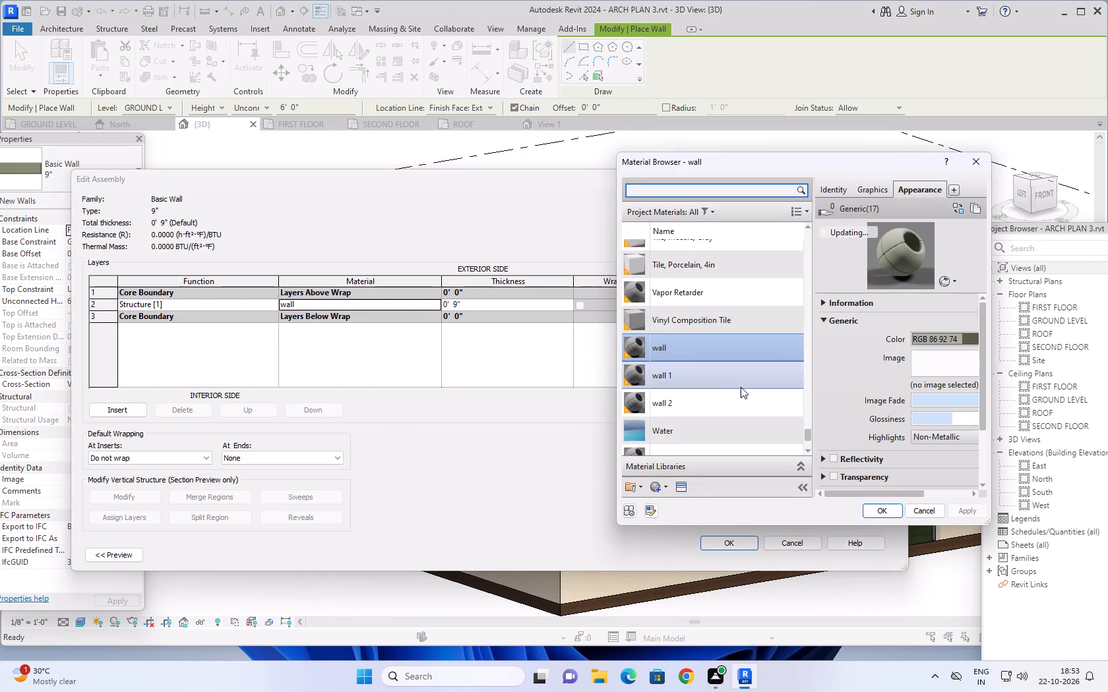
{"action": "scroll", "coordinate": [694, 402], "scroll_direction": "down", "scroll_amount": 1}
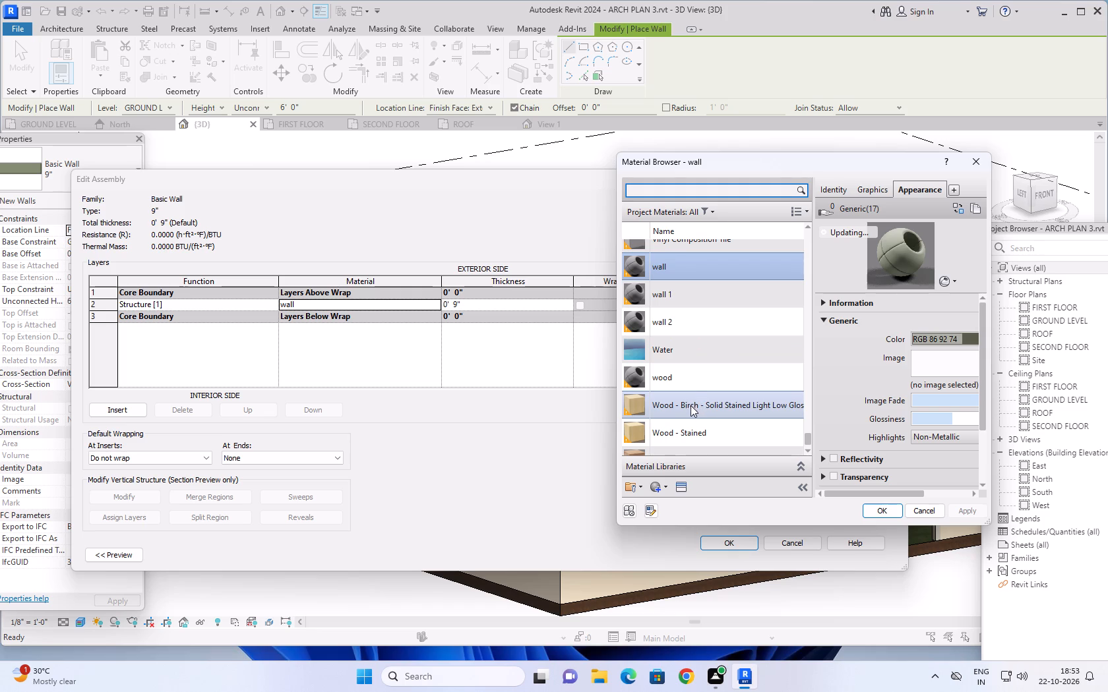
{"action": "left_click", "coordinate": [690, 381]}
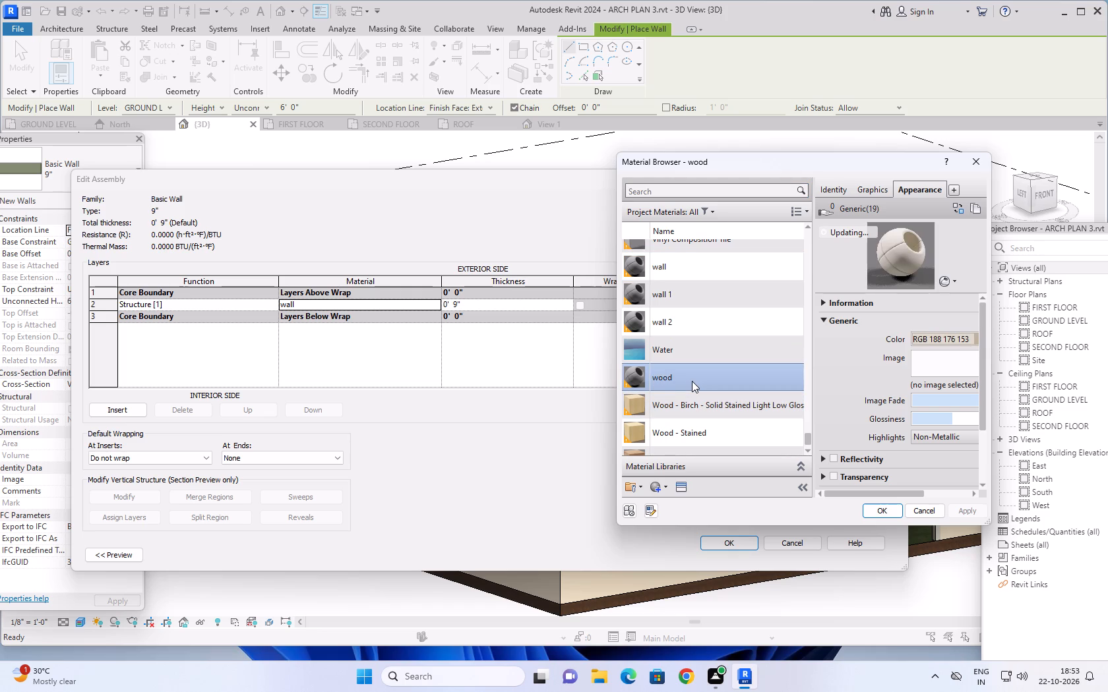
{"action": "left_click", "coordinate": [701, 299]}
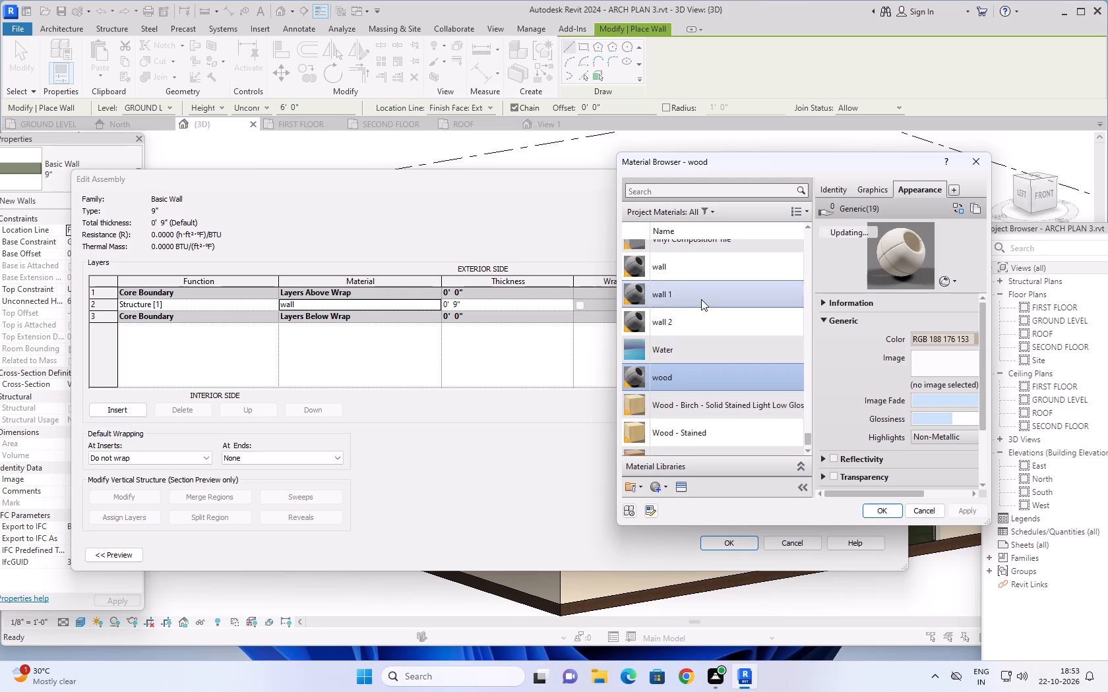
{"action": "left_click", "coordinate": [702, 322]}
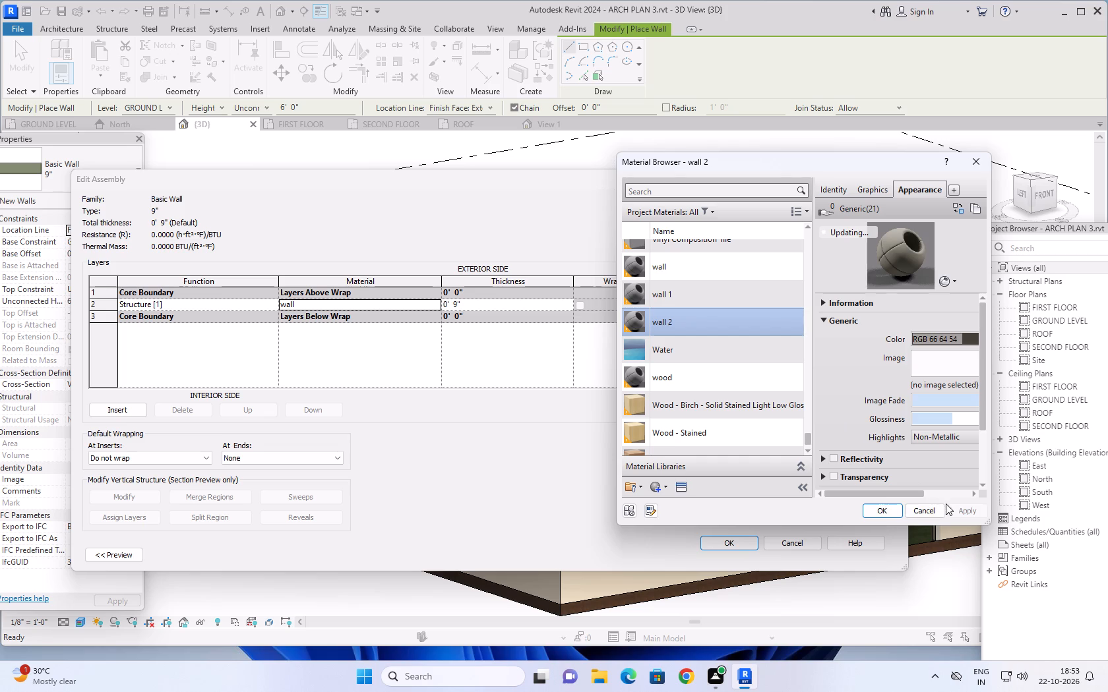
{"action": "left_click", "coordinate": [880, 507]}
{"action": "left_click", "coordinate": [733, 543]}
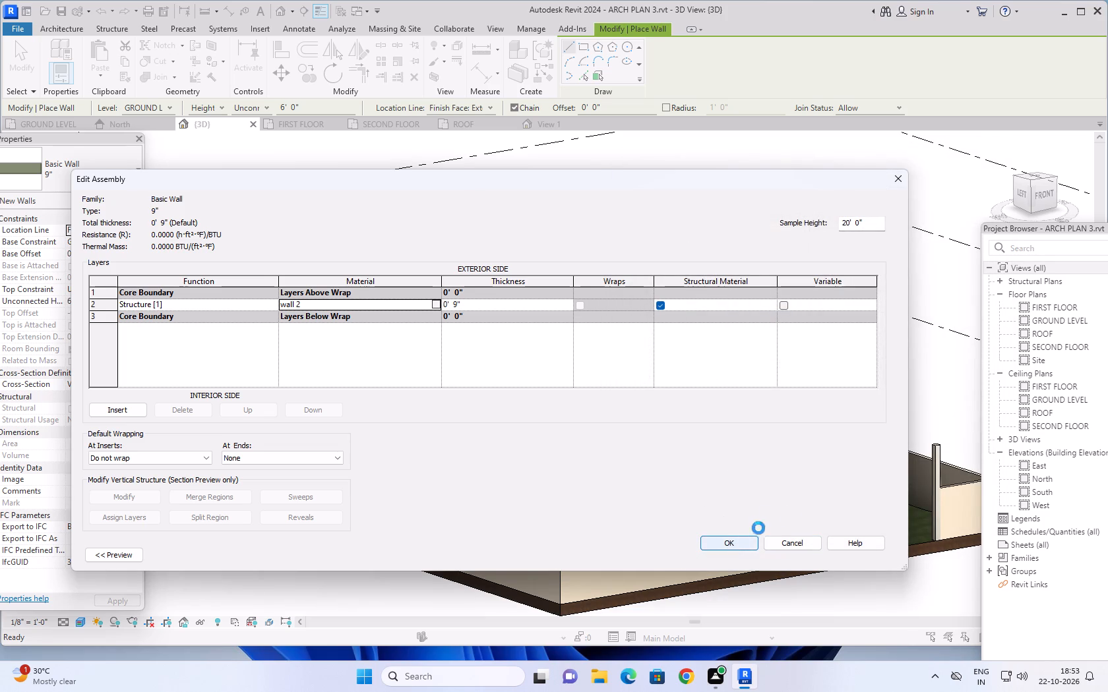
{"action": "left_click", "coordinate": [877, 553]}
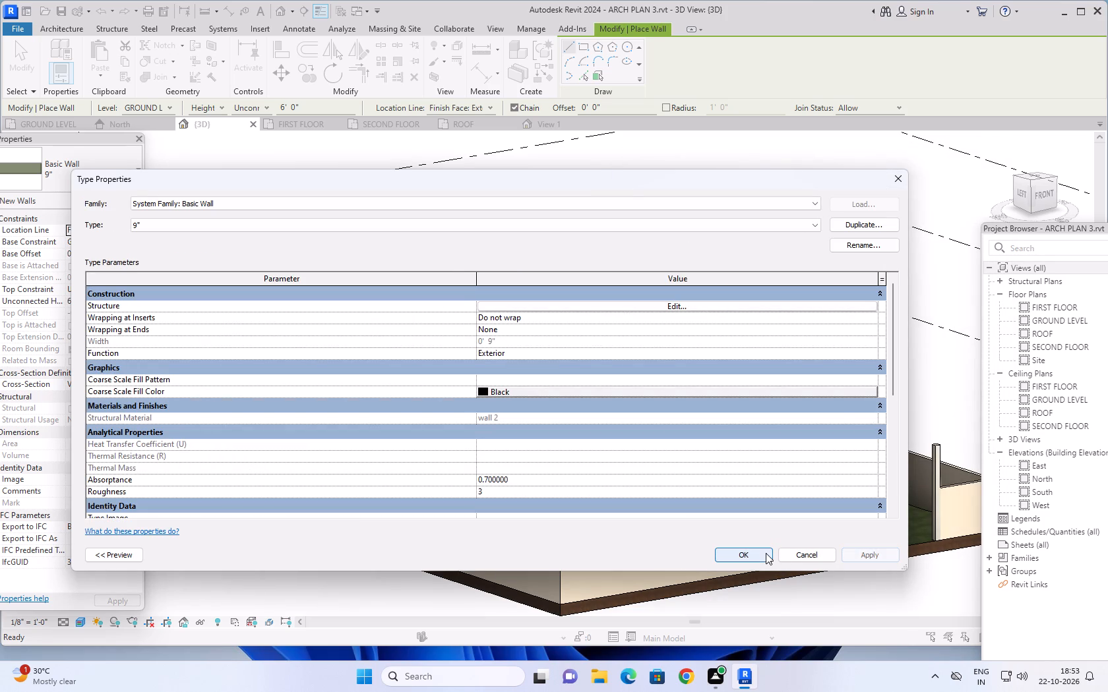
{"action": "left_click", "coordinate": [766, 553]}
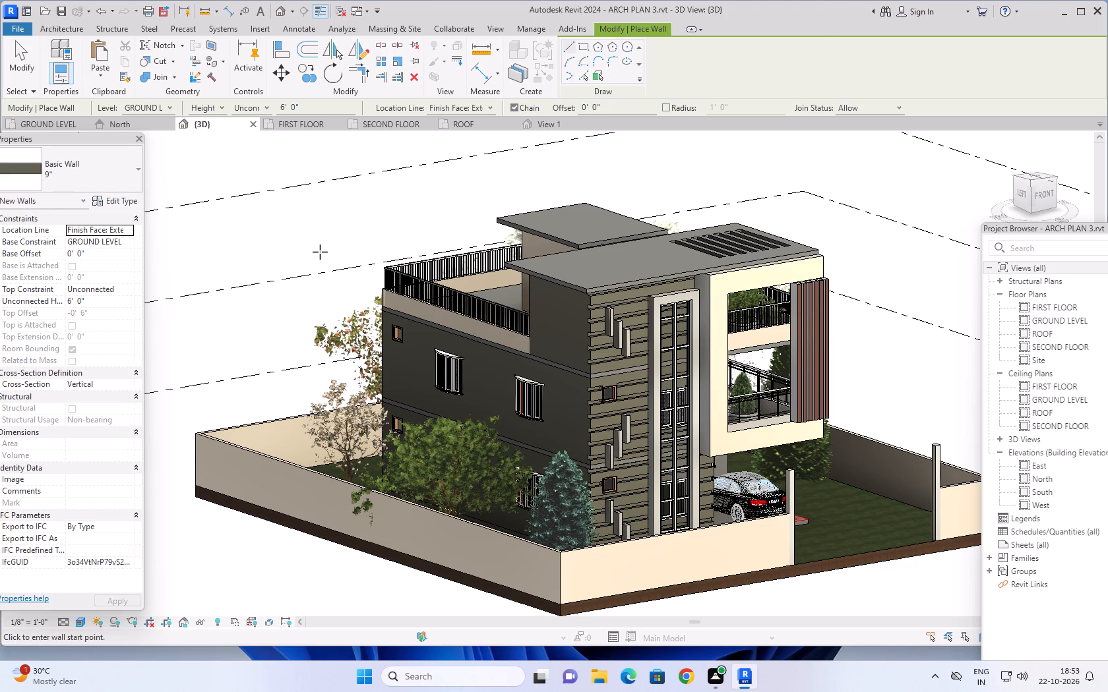
{"action": "key", "text": "Escape"}
View the building from its left side, front and front corners to examine the new wall colour against the balcony frame.
{"action": "middle_click_drag", "start_coordinate": [358, 219], "coordinate": [296, 252]}
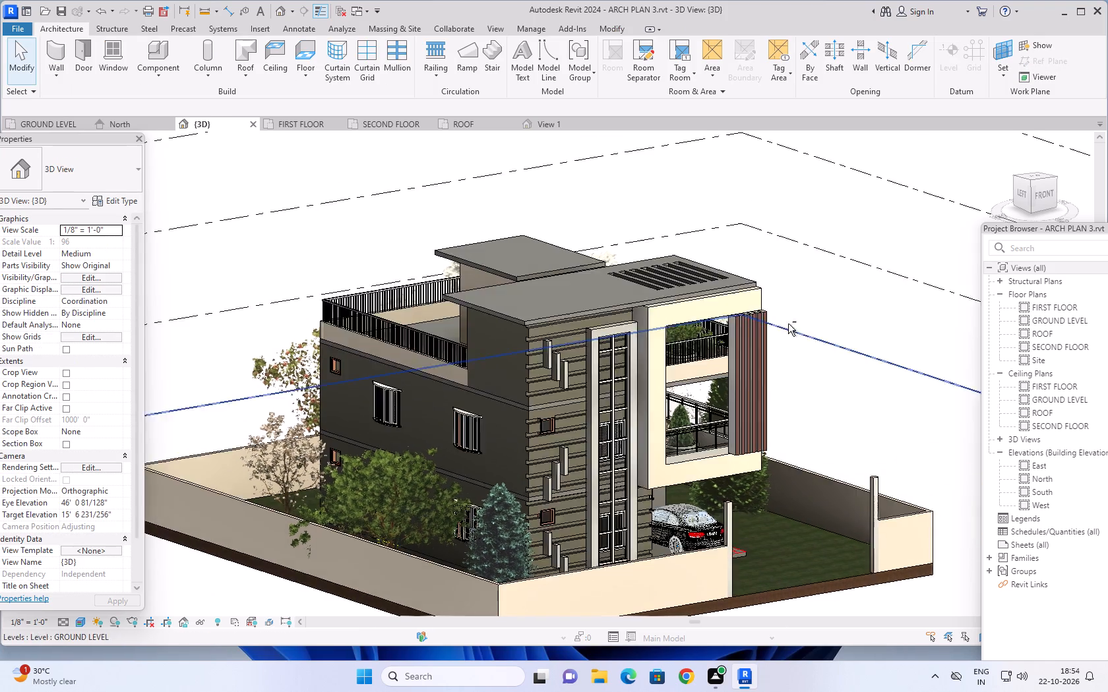
{"action": "middle_click_drag", "start_coordinate": [788, 316], "coordinate": [844, 246], "text": "shift"}
{"action": "scroll", "coordinate": [607, 409], "scroll_direction": "up", "scroll_amount": 4}
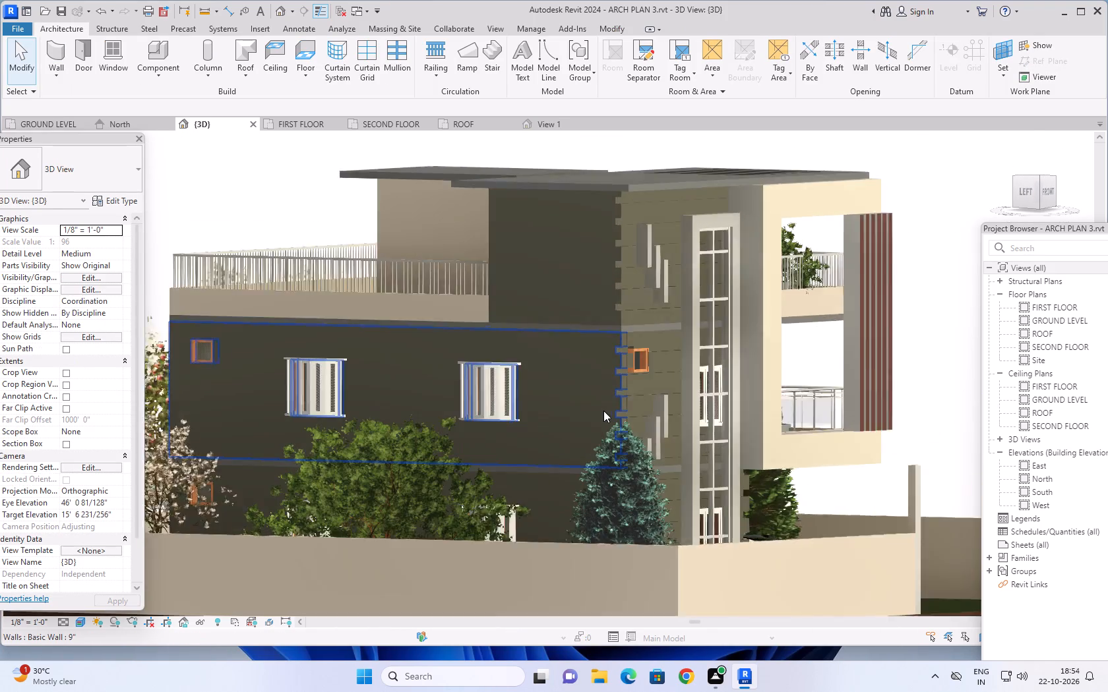
{"action": "scroll", "coordinate": [603, 411], "scroll_direction": "up", "scroll_amount": 1}
{"action": "scroll", "coordinate": [644, 426], "scroll_direction": "down", "scroll_amount": 4}
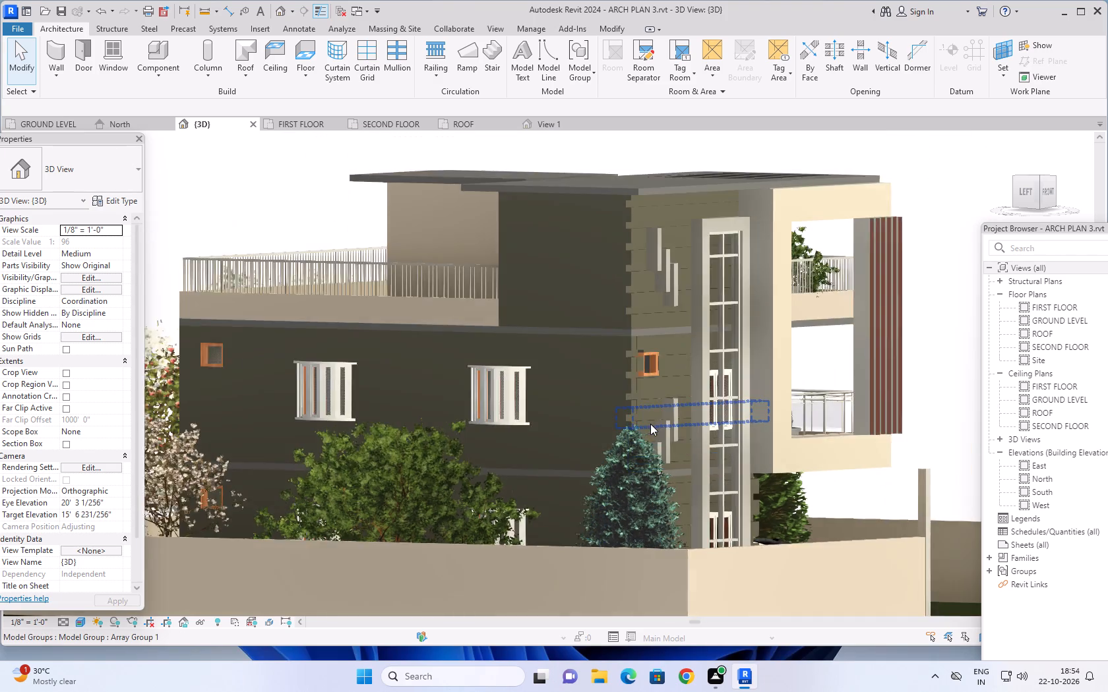
{"action": "scroll", "coordinate": [658, 423], "scroll_direction": "down", "scroll_amount": 2}
{"action": "middle_click_drag", "start_coordinate": [876, 359], "coordinate": [655, 417], "text": "shift"}
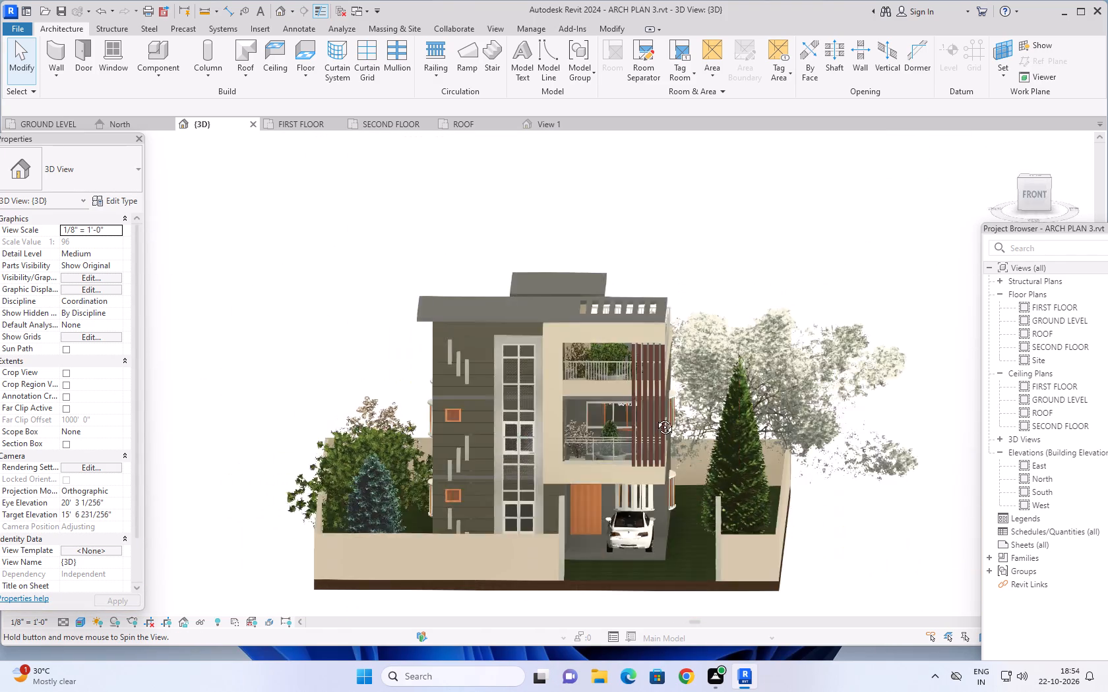
{"action": "middle_click_drag", "start_coordinate": [655, 417], "coordinate": [600, 432], "text": "shift"}
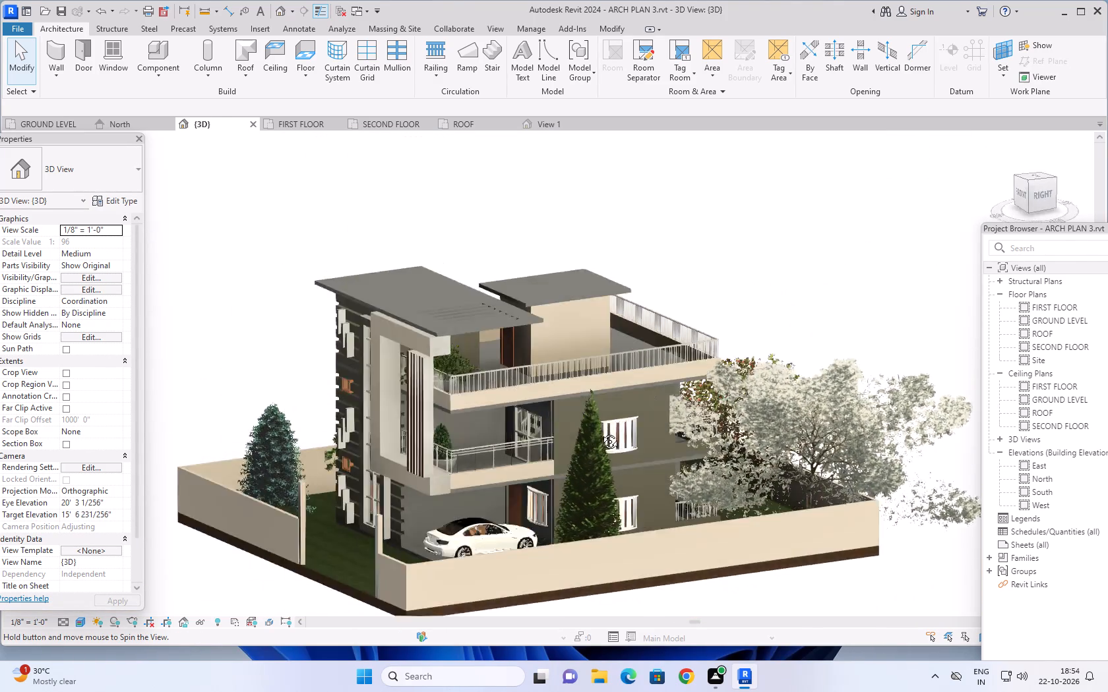
{"action": "middle_click_drag", "start_coordinate": [600, 432], "coordinate": [774, 402], "text": "shift"}
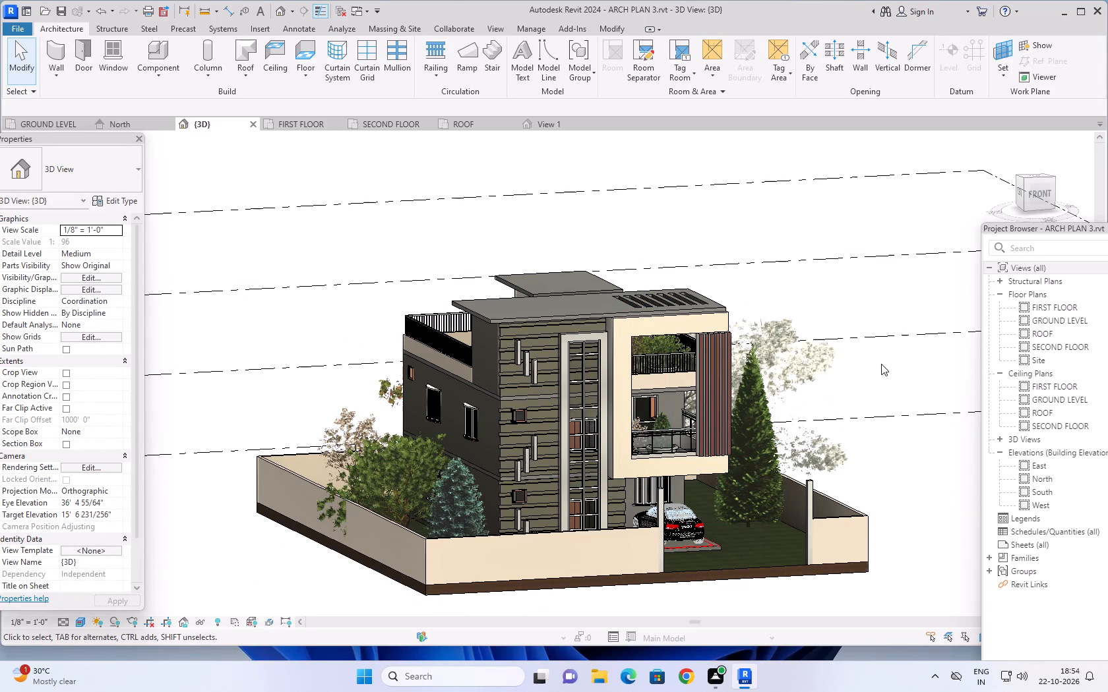
{"action": "middle_click_drag", "start_coordinate": [875, 378], "coordinate": [715, 384]}
{"action": "middle_click_drag", "start_coordinate": [735, 401], "coordinate": [770, 402]}
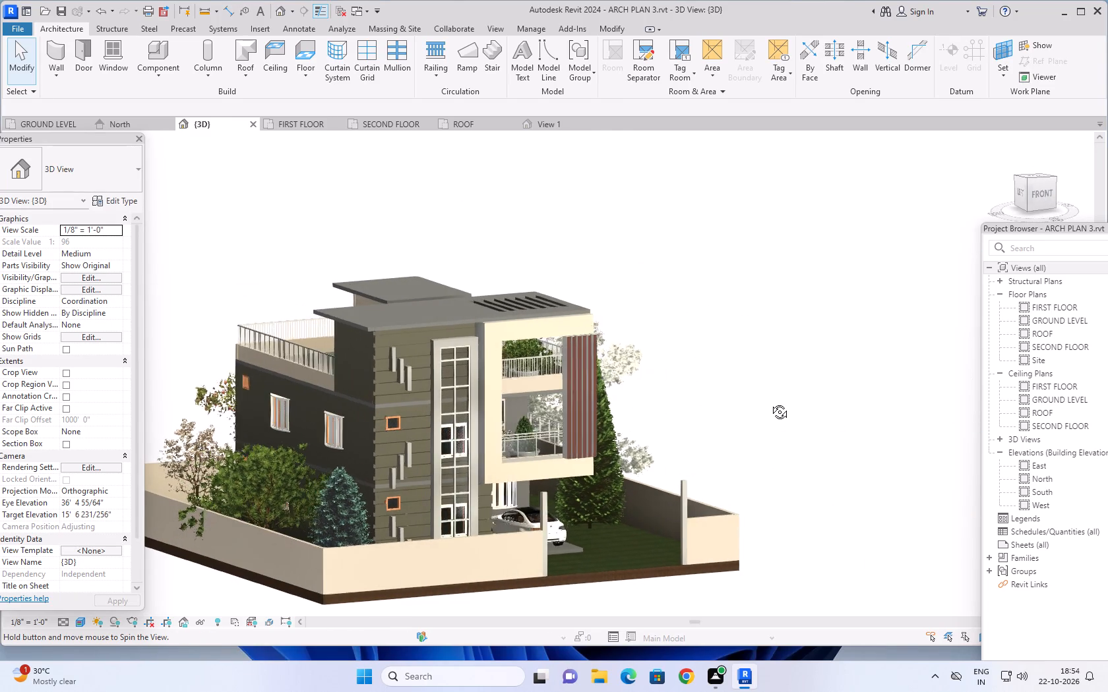
{"action": "middle_click_drag", "start_coordinate": [770, 402], "coordinate": [785, 404]}
{"action": "middle_click_drag", "start_coordinate": [744, 457], "coordinate": [774, 434]}
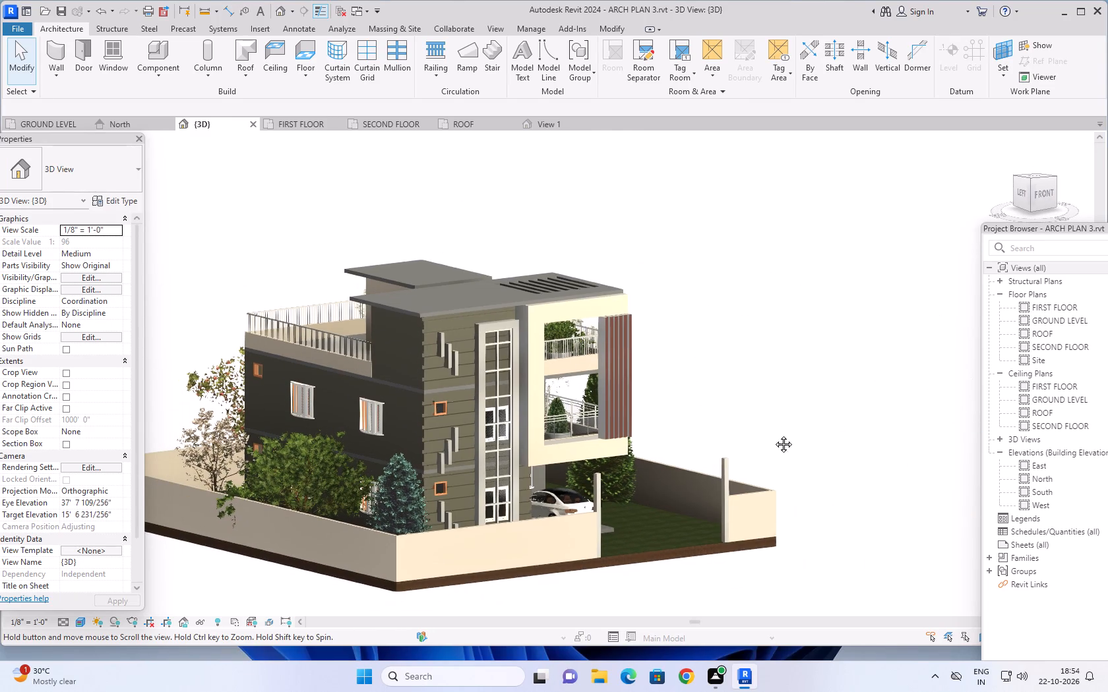
{"action": "middle_click_drag", "start_coordinate": [774, 434], "coordinate": [788, 423]}
{"action": "middle_click_drag", "start_coordinate": [785, 422], "coordinate": [792, 380], "text": "shift"}
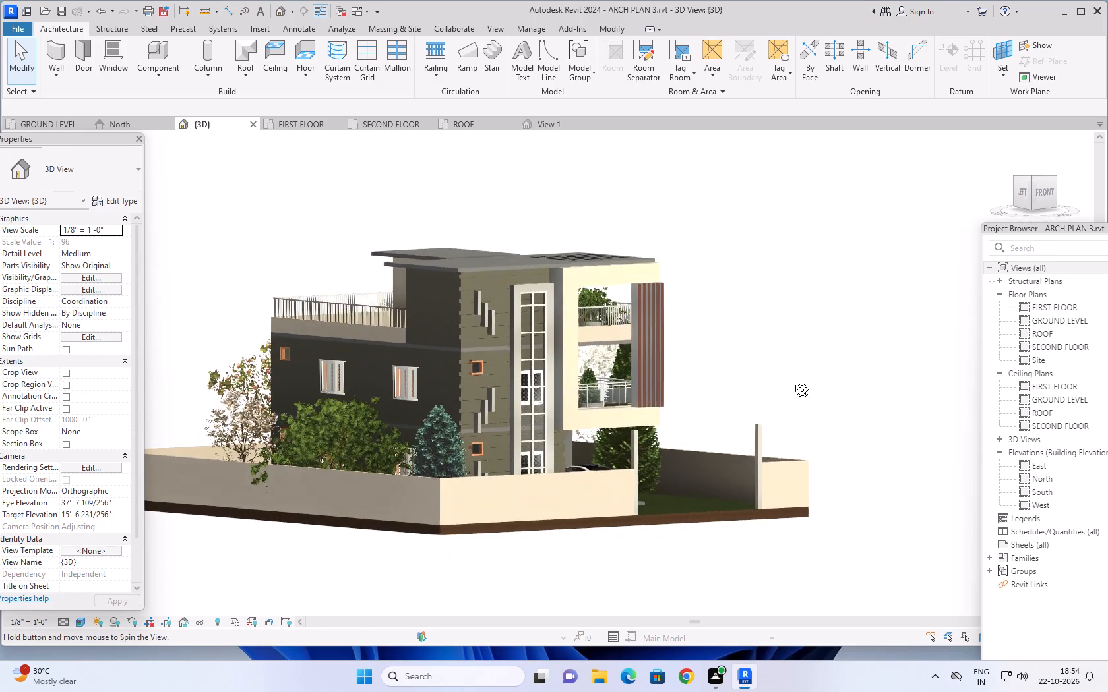
{"action": "middle_click_drag", "start_coordinate": [792, 380], "coordinate": [719, 433], "text": "shift"}
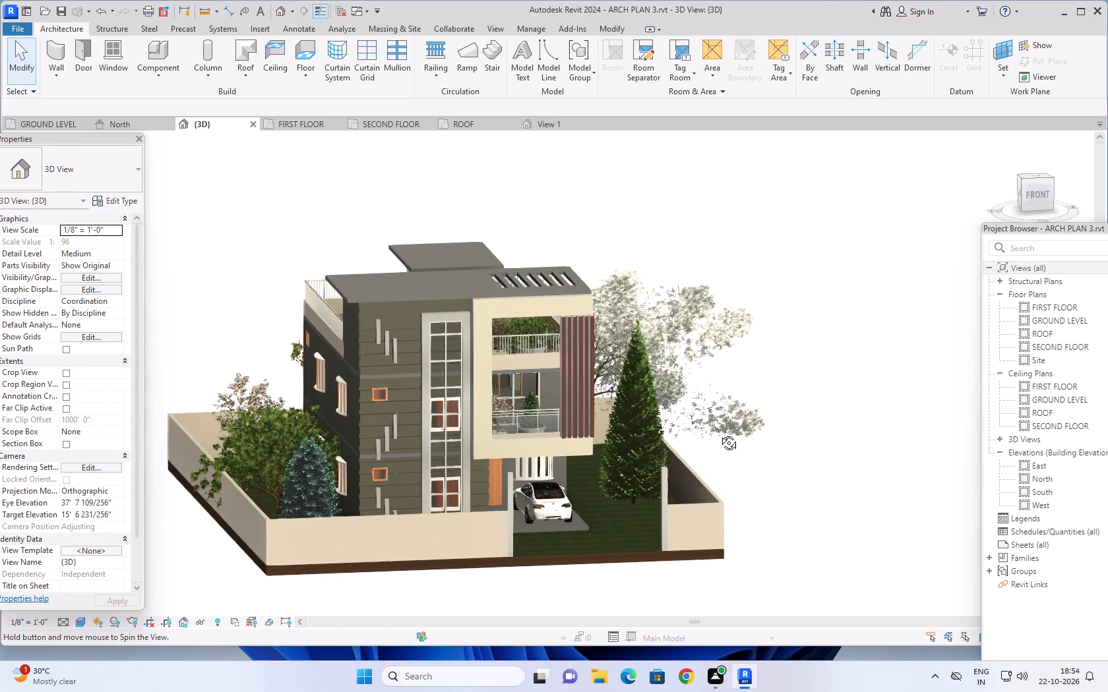
{"action": "middle_click_drag", "start_coordinate": [719, 433], "coordinate": [667, 463], "text": "shift"}
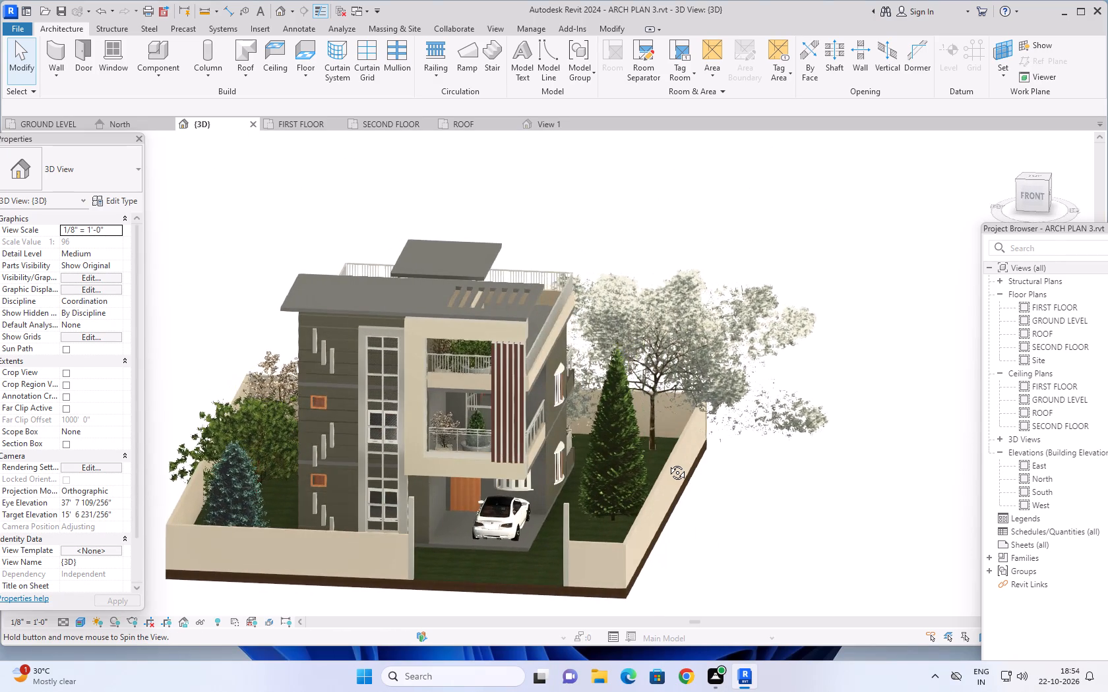
{"action": "middle_click_drag", "start_coordinate": [667, 463], "coordinate": [815, 444], "text": "shift"}
{"action": "middle_click_drag", "start_coordinate": [694, 484], "coordinate": [708, 480]}
{"action": "scroll", "coordinate": [663, 459], "scroll_direction": "up", "scroll_amount": 3}
{"action": "middle_click_drag", "start_coordinate": [744, 380], "coordinate": [784, 378]}
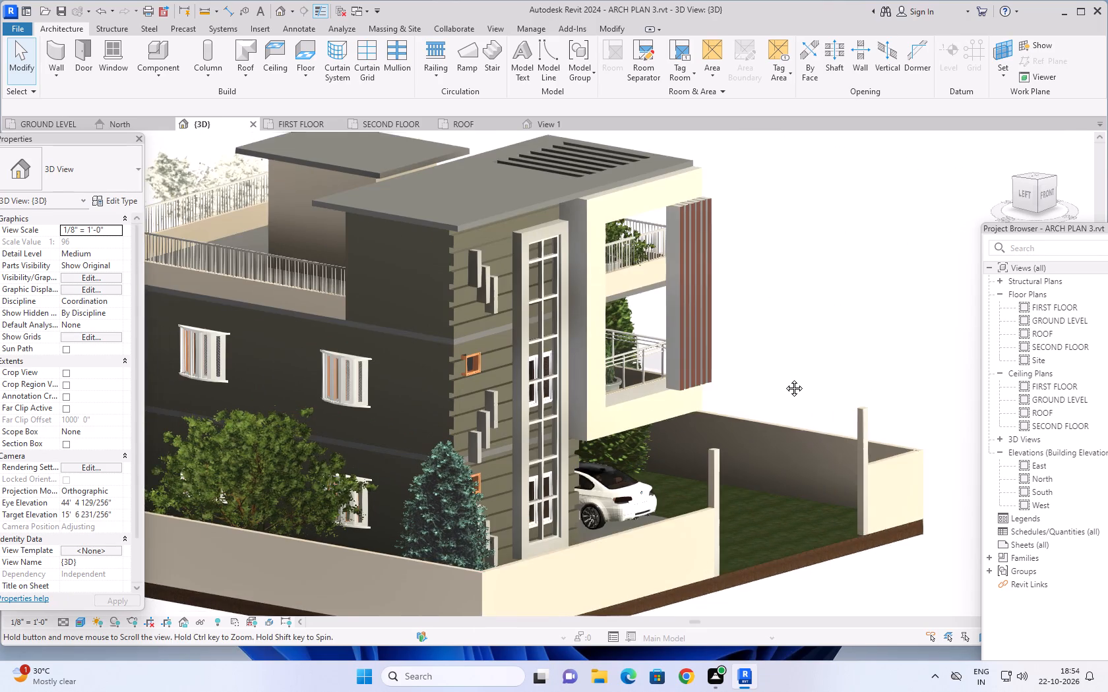
{"action": "middle_click_drag", "start_coordinate": [784, 378], "coordinate": [843, 396]}
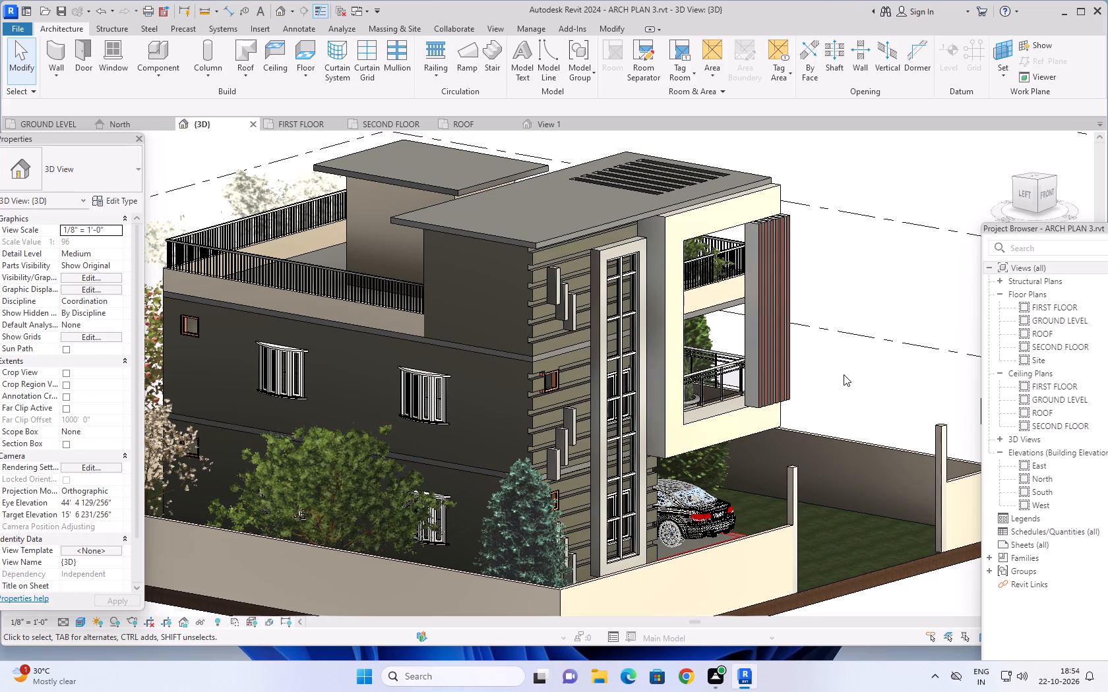
{"action": "scroll", "coordinate": [850, 360], "scroll_direction": "down", "scroll_amount": 1}
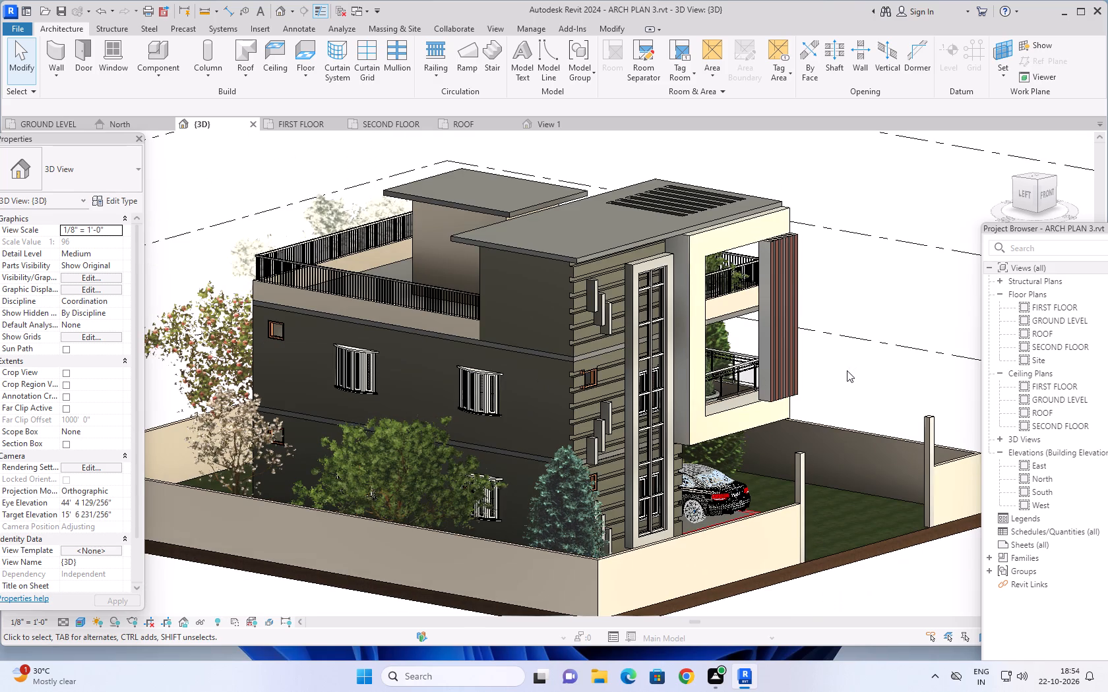
View the building's right side, terrace and front-left corner to examine how the wall colour works with the whole compound.
{"action": "middle_click_drag", "start_coordinate": [842, 343], "coordinate": [653, 385], "text": "shift"}
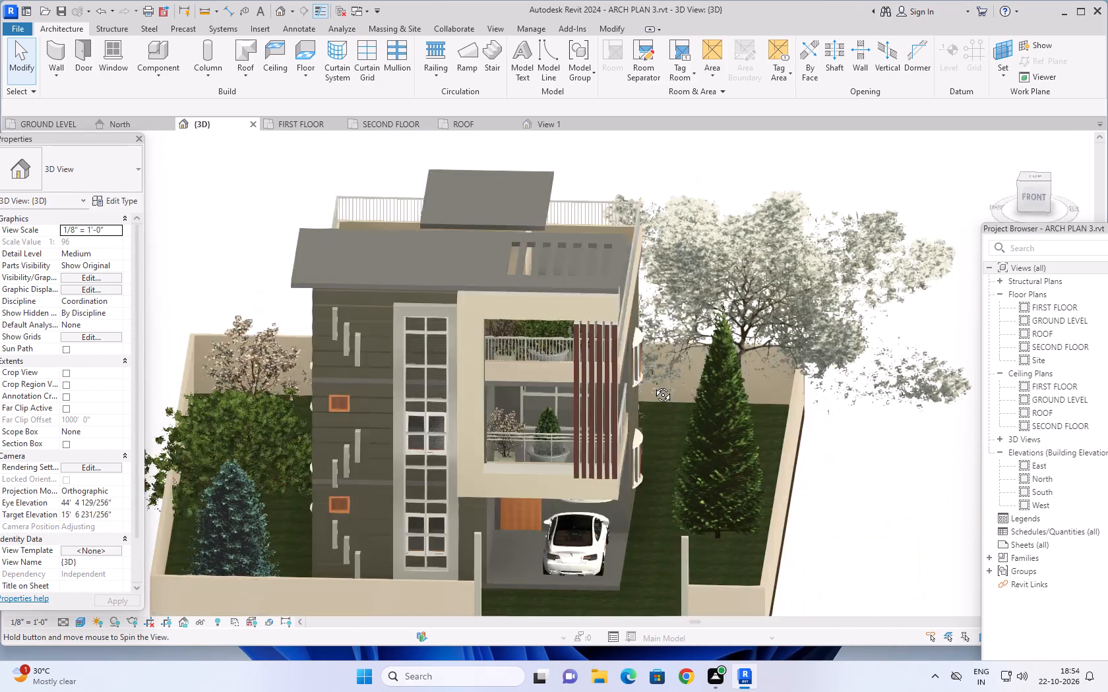
{"action": "middle_click_drag", "start_coordinate": [653, 385], "coordinate": [563, 346], "text": "shift"}
{"action": "middle_click_drag", "start_coordinate": [736, 227], "coordinate": [787, 227]}
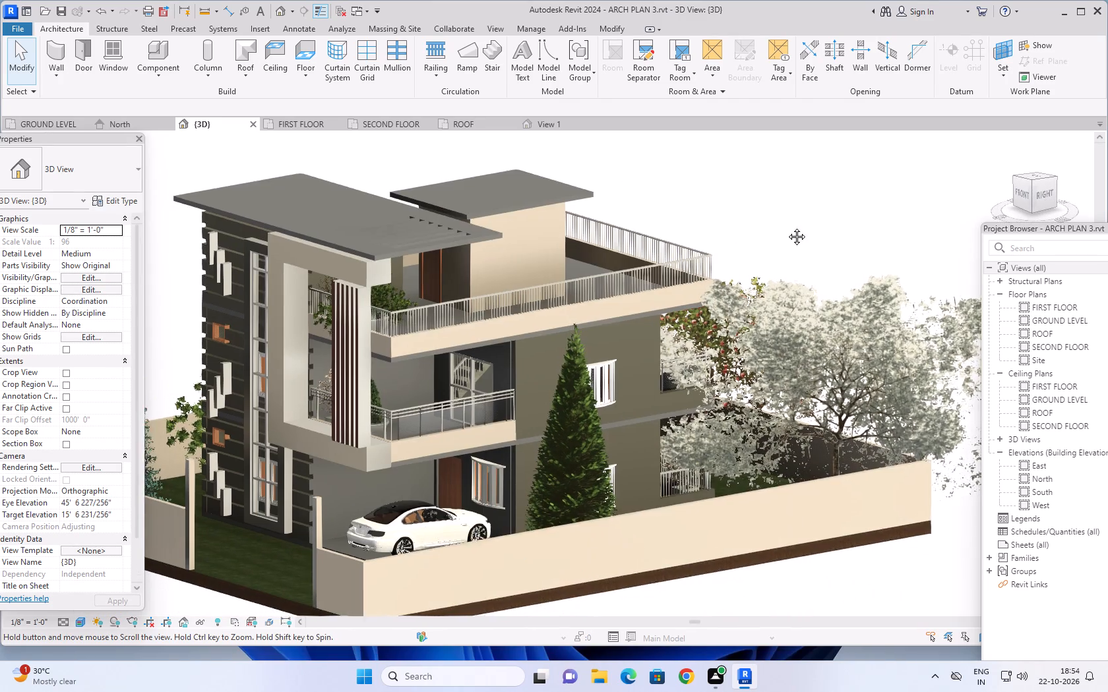
{"action": "middle_click_drag", "start_coordinate": [787, 227], "coordinate": [834, 231]}
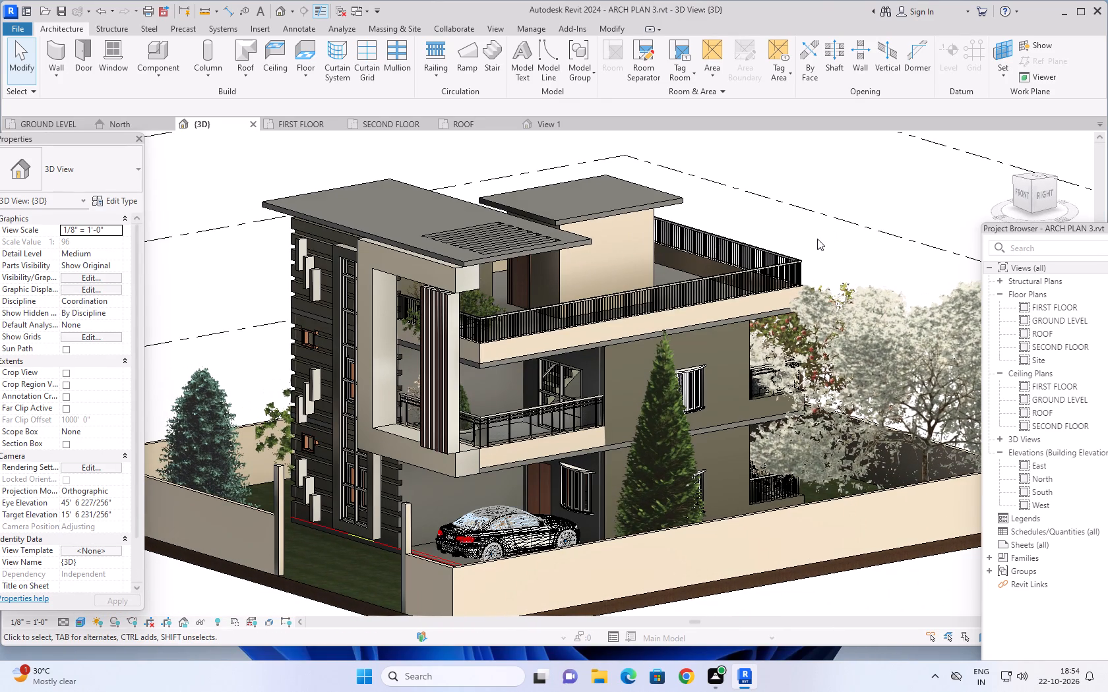
{"action": "middle_click_drag", "start_coordinate": [815, 242], "coordinate": [725, 227]}
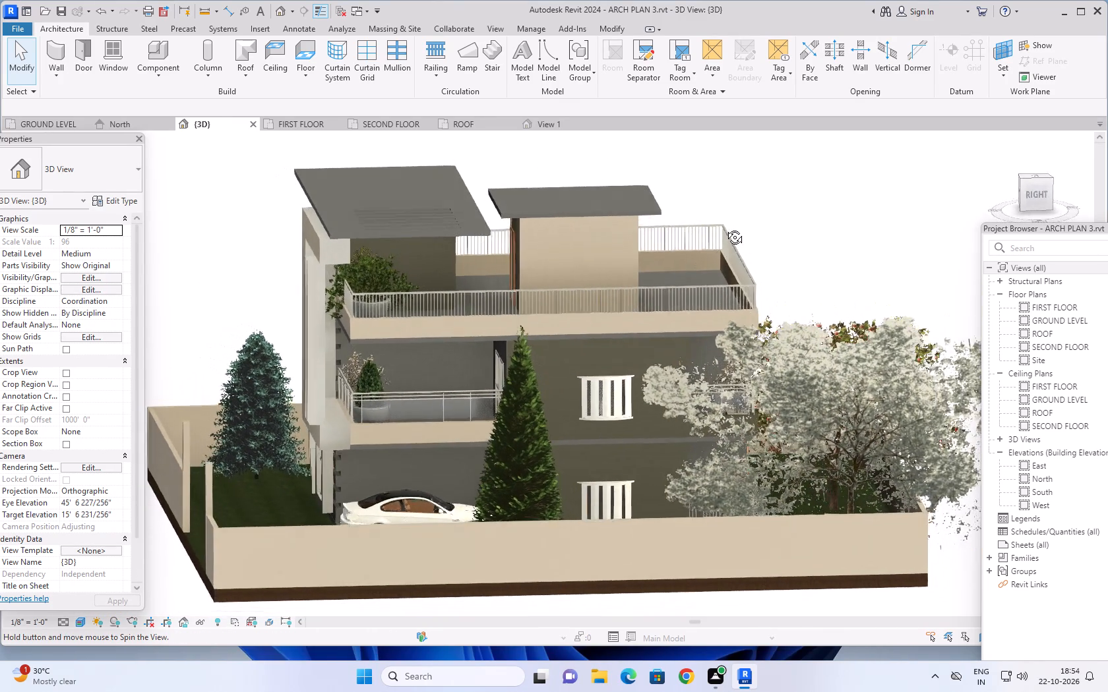
{"action": "middle_click_drag", "start_coordinate": [725, 227], "coordinate": [733, 217]}
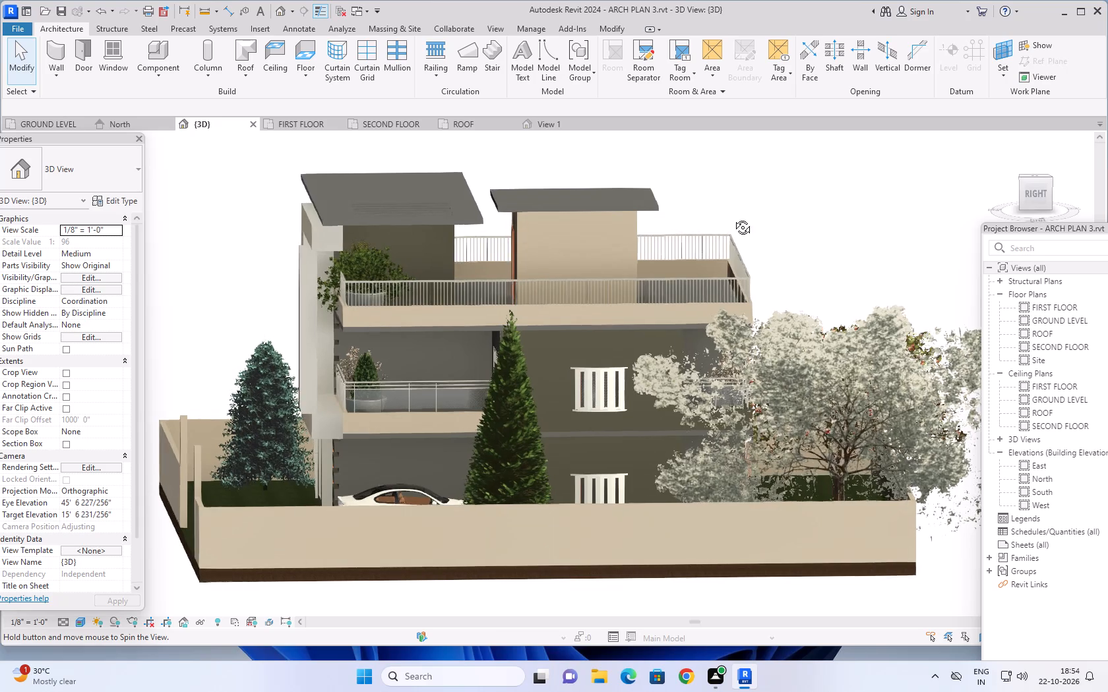
{"action": "middle_click_drag", "start_coordinate": [733, 217], "coordinate": [814, 264]}
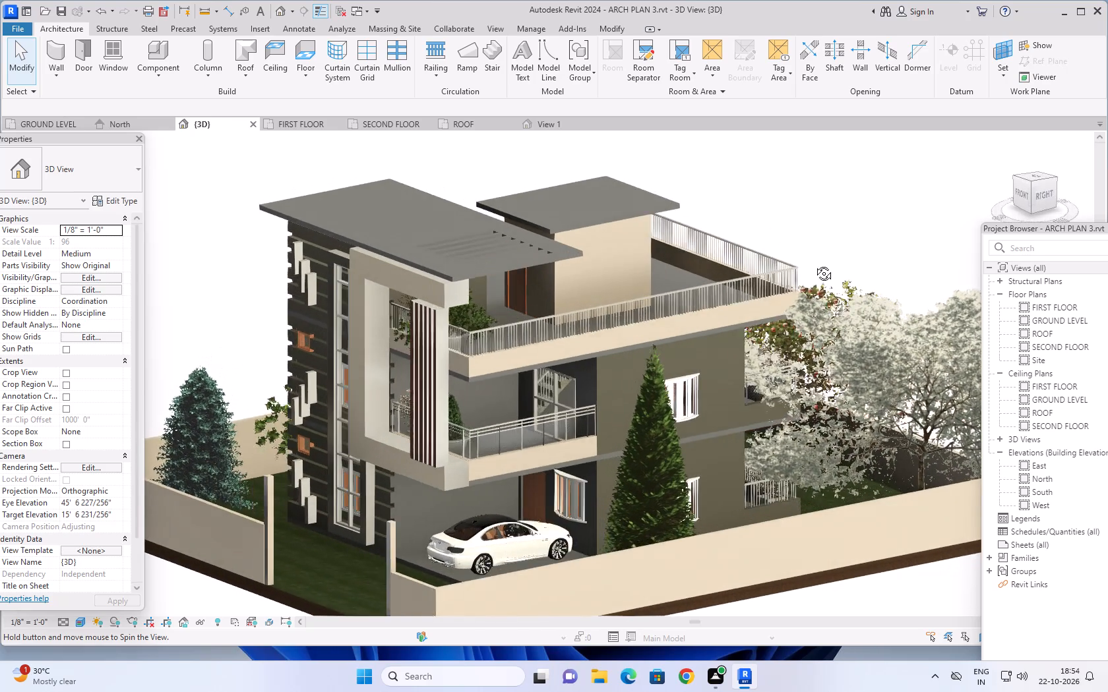
{"action": "middle_click_drag", "start_coordinate": [814, 264], "coordinate": [851, 261]}
{"action": "middle_click_drag", "start_coordinate": [795, 210], "coordinate": [878, 213], "text": "shift"}
{"action": "scroll", "coordinate": [844, 206], "scroll_direction": "down", "scroll_amount": 1}
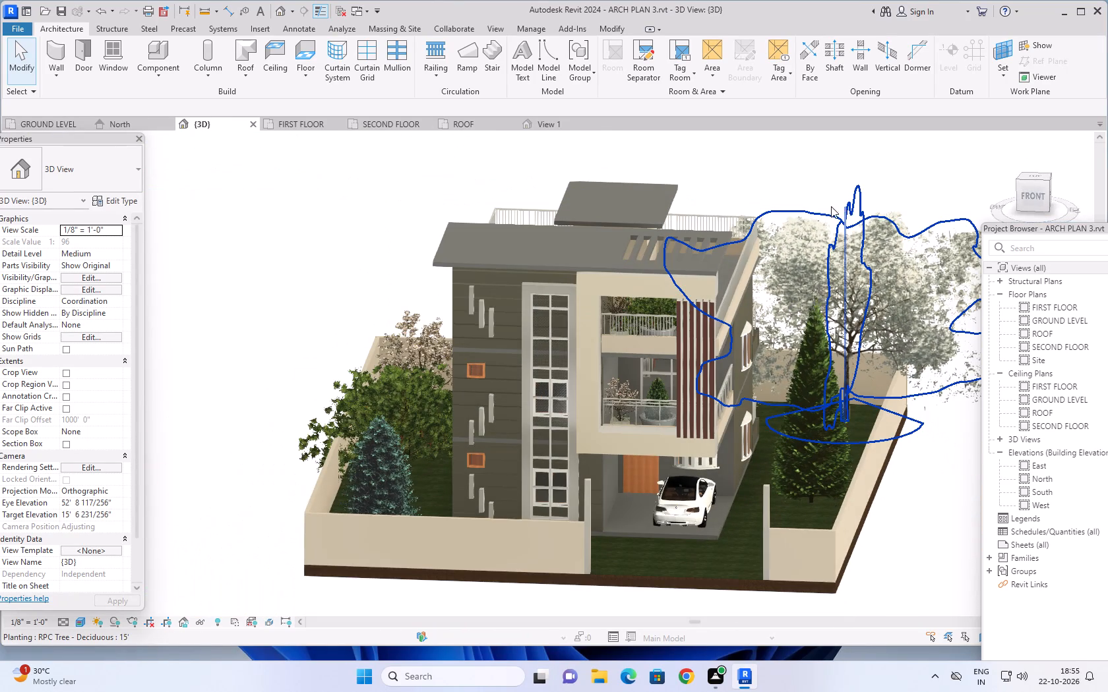
{"action": "middle_click_drag", "start_coordinate": [830, 206], "coordinate": [682, 172]}
{"action": "middle_click_drag", "start_coordinate": [839, 390], "coordinate": [856, 382], "text": "shift"}
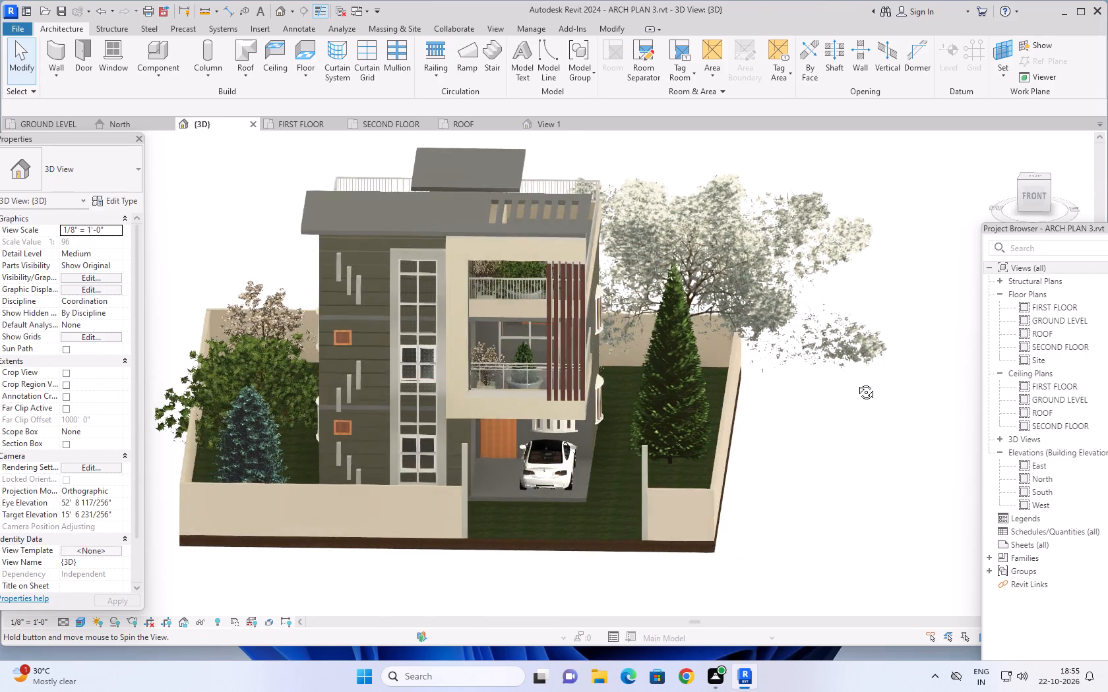
{"action": "middle_click_drag", "start_coordinate": [856, 382], "coordinate": [863, 372], "text": "shift"}
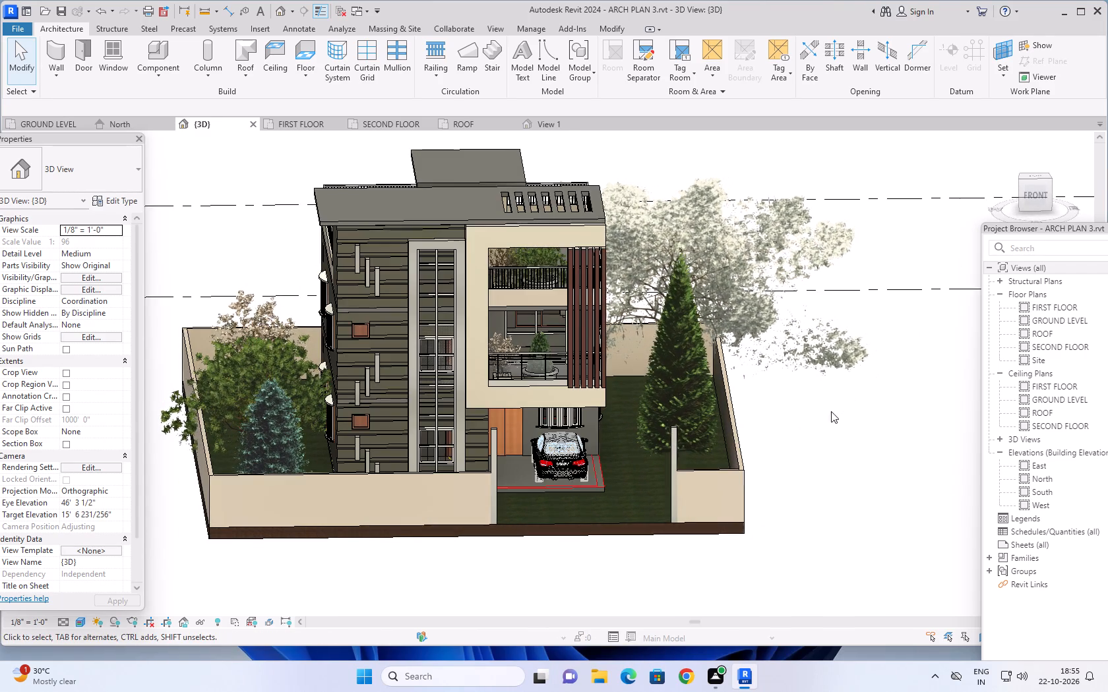
{"action": "middle_click_drag", "start_coordinate": [824, 411], "coordinate": [868, 395], "text": "shift"}
{"action": "middle_click_drag", "start_coordinate": [837, 366], "coordinate": [840, 438]}
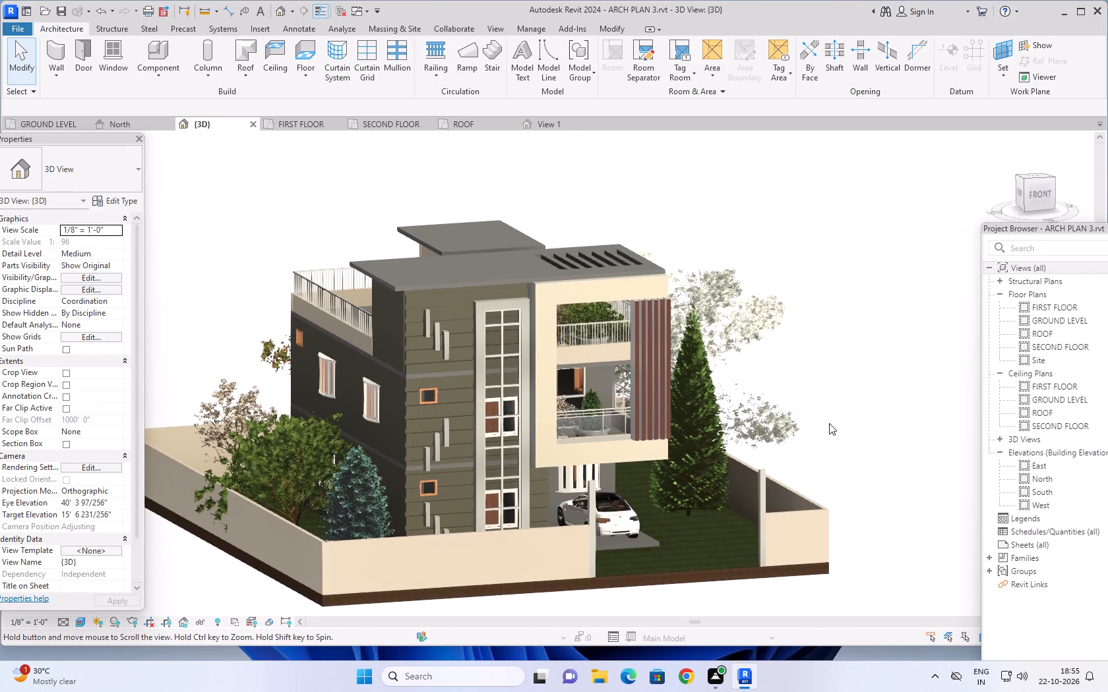
{"action": "middle_click_drag", "start_coordinate": [813, 411], "coordinate": [852, 410]}
{"action": "scroll", "coordinate": [782, 370], "scroll_direction": "up", "scroll_amount": 1}
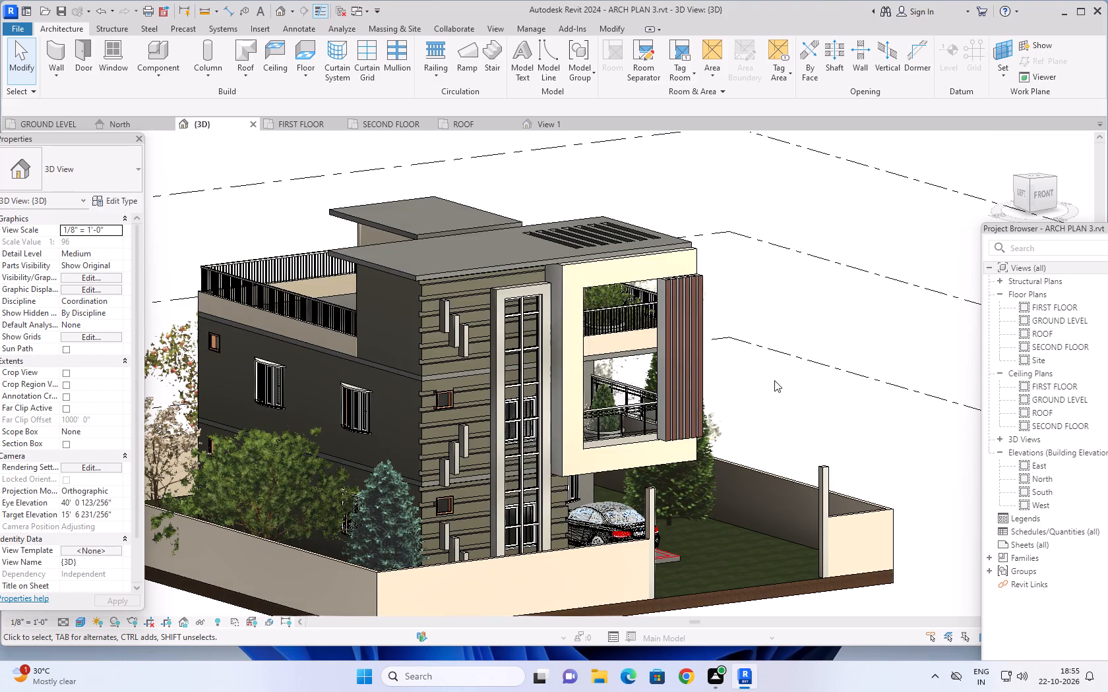
{"action": "middle_click_drag", "start_coordinate": [774, 382], "coordinate": [809, 351]}
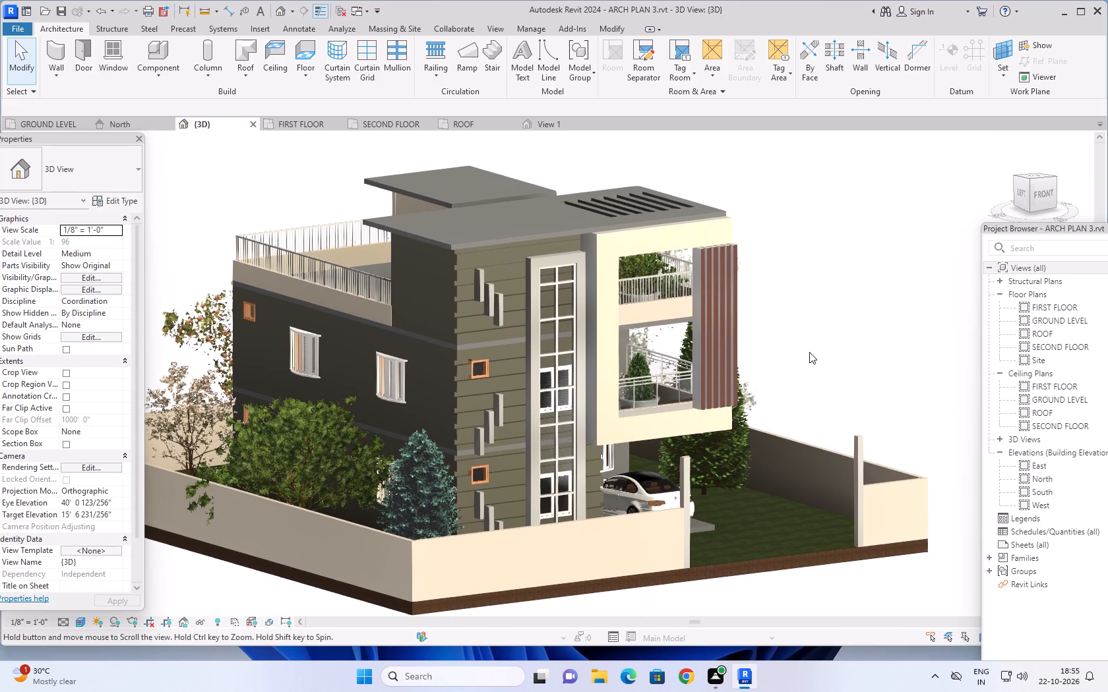
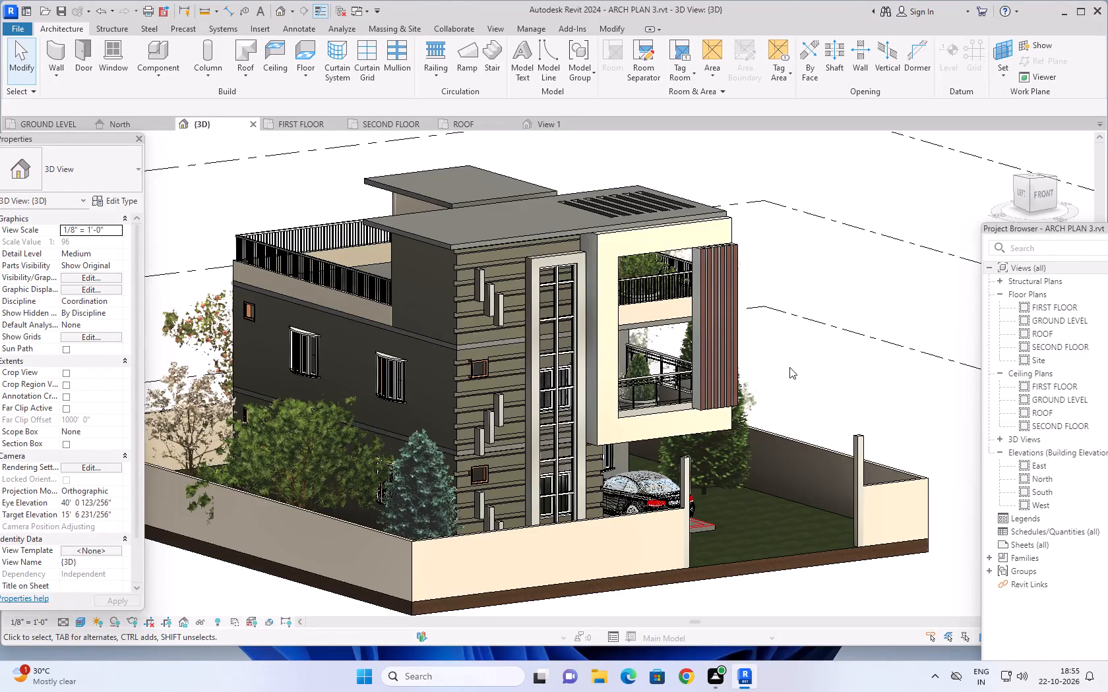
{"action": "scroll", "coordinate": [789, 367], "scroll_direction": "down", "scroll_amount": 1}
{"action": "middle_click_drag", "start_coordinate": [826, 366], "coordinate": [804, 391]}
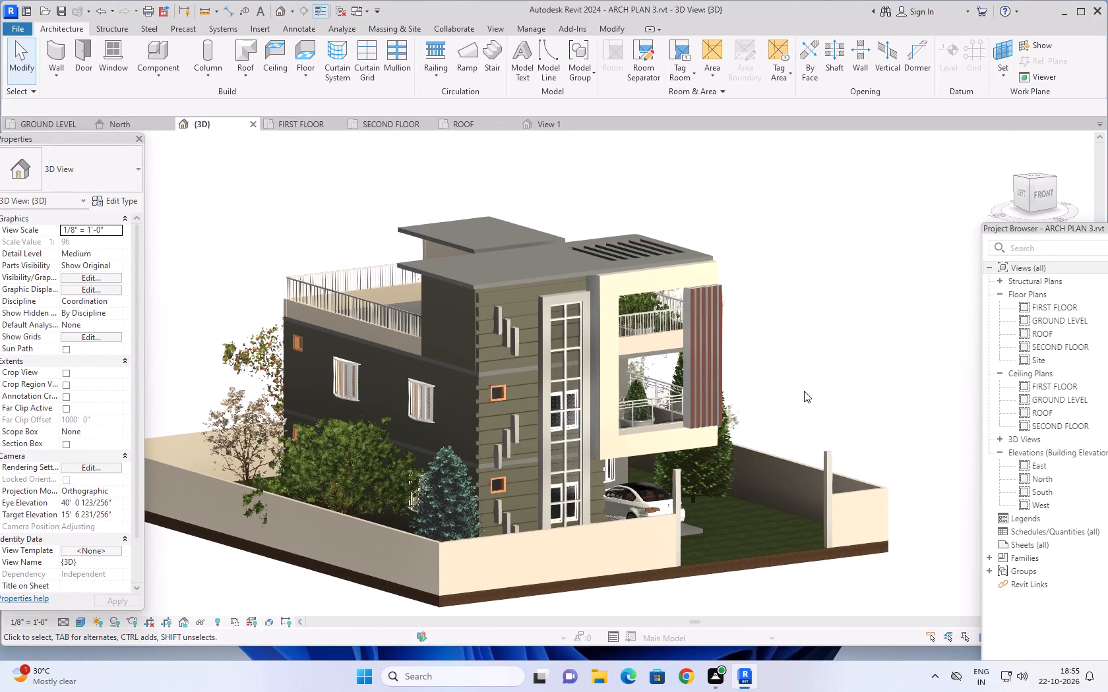
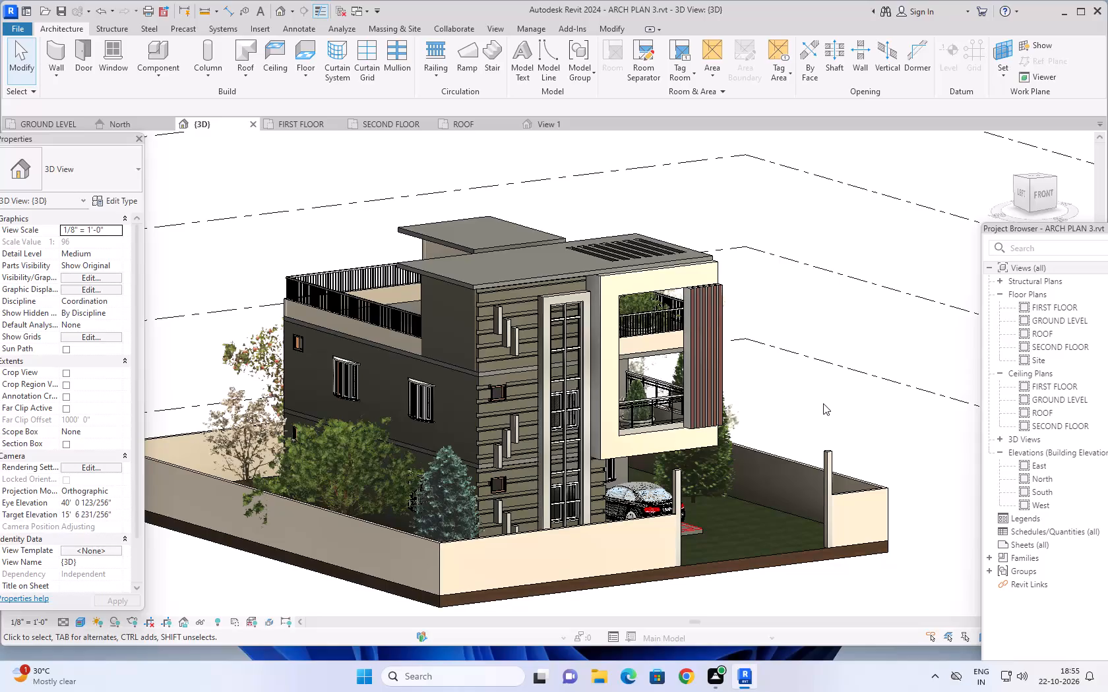
Examine the building in 3D from its front corners, including the side garden, parked car and compound wall opening.
{"action": "middle_click_drag", "start_coordinate": [824, 434], "coordinate": [769, 441], "text": "shift"}
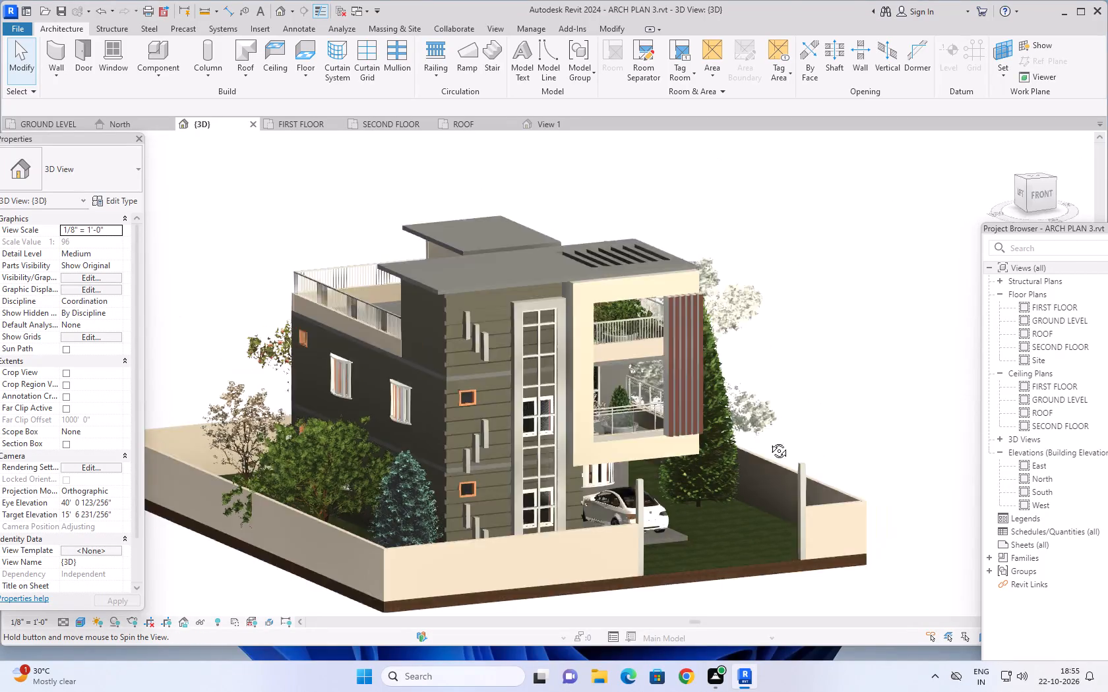
{"action": "middle_click_drag", "start_coordinate": [769, 441], "coordinate": [651, 425], "text": "shift"}
{"action": "scroll", "coordinate": [591, 487], "scroll_direction": "up", "scroll_amount": 3}
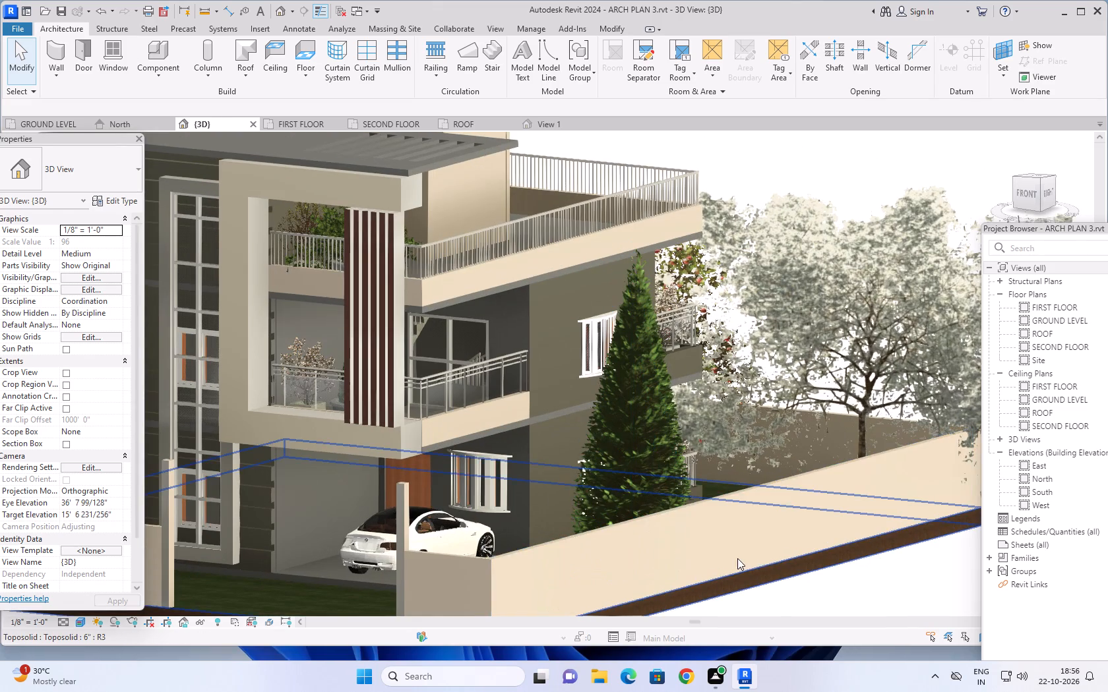
{"action": "scroll", "coordinate": [603, 475], "scroll_direction": "down", "scroll_amount": 1}
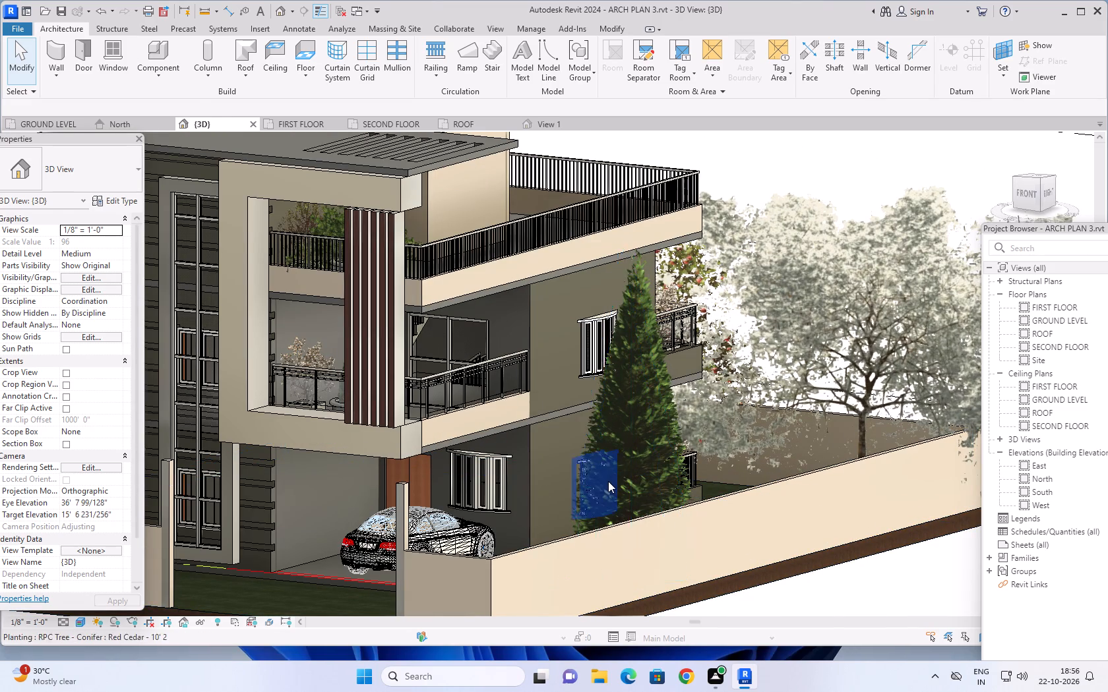
{"action": "scroll", "coordinate": [608, 481], "scroll_direction": "down", "scroll_amount": 2}
{"action": "middle_click_drag", "start_coordinate": [359, 552], "coordinate": [409, 563], "text": "shift"}
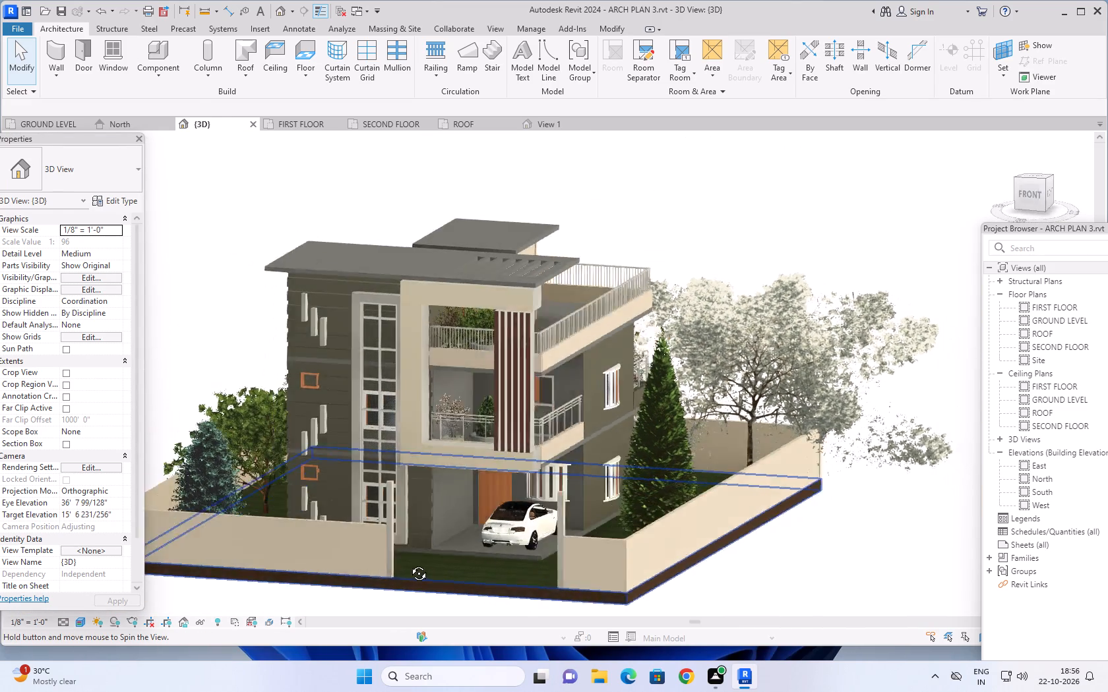
{"action": "middle_click_drag", "start_coordinate": [409, 563], "coordinate": [503, 581], "text": "shift"}
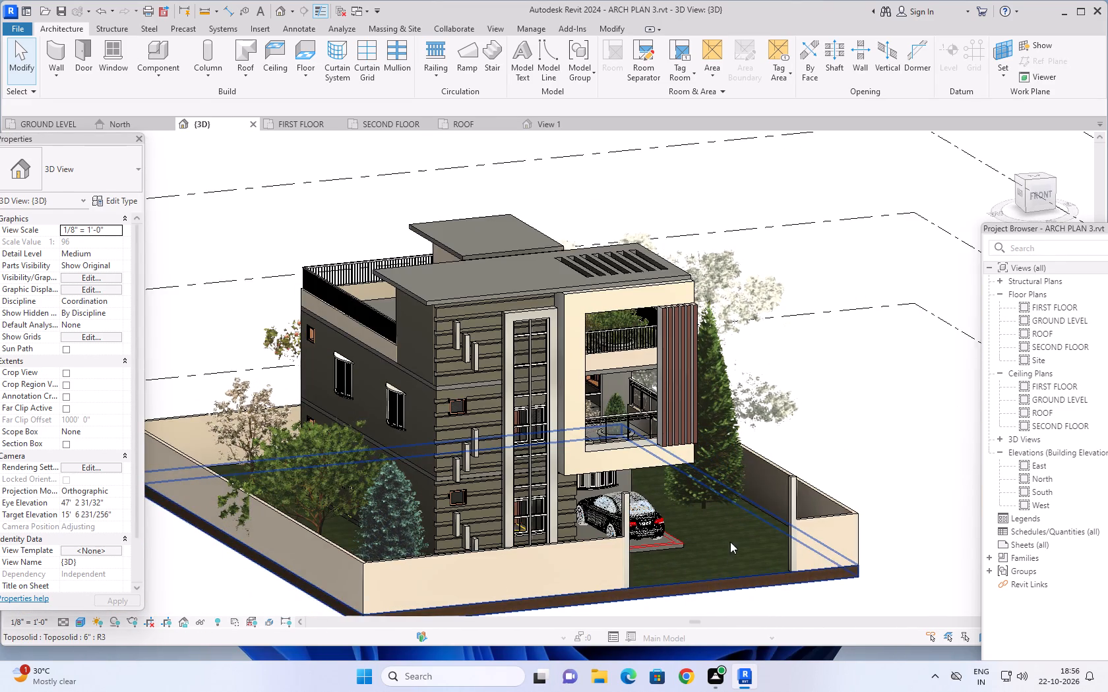
{"action": "middle_click_drag", "start_coordinate": [718, 542], "coordinate": [650, 562]}
{"action": "middle_click_drag", "start_coordinate": [640, 553], "coordinate": [665, 555]}
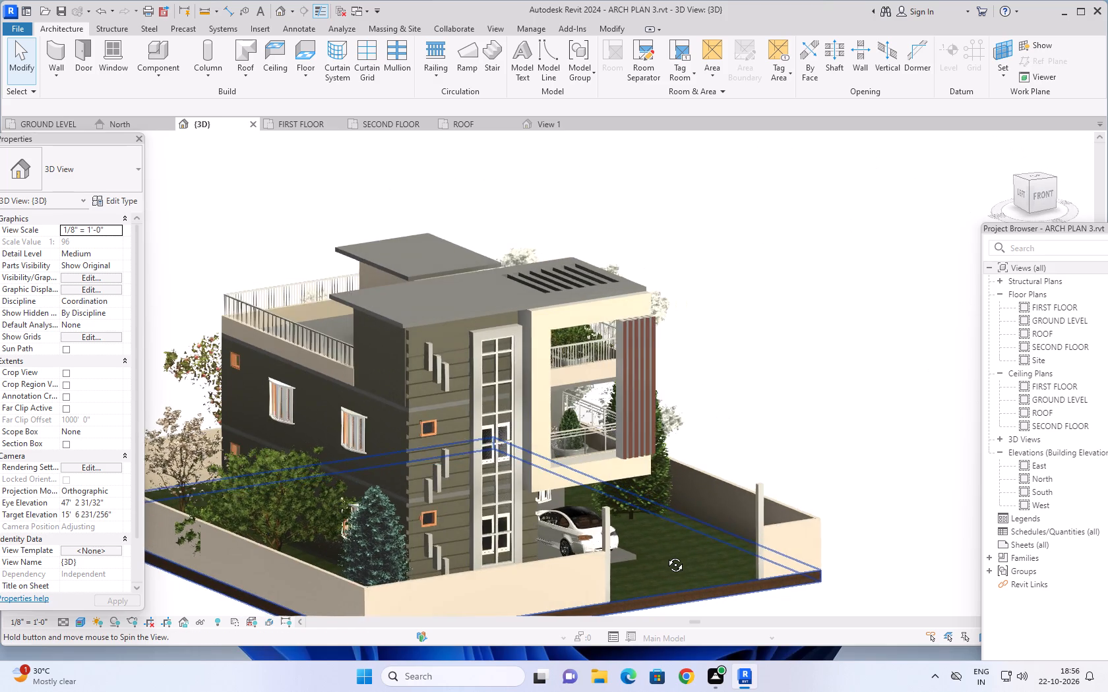
{"action": "middle_click_drag", "start_coordinate": [665, 555], "coordinate": [687, 546]}
{"action": "middle_click_drag", "start_coordinate": [692, 517], "coordinate": [623, 539]}
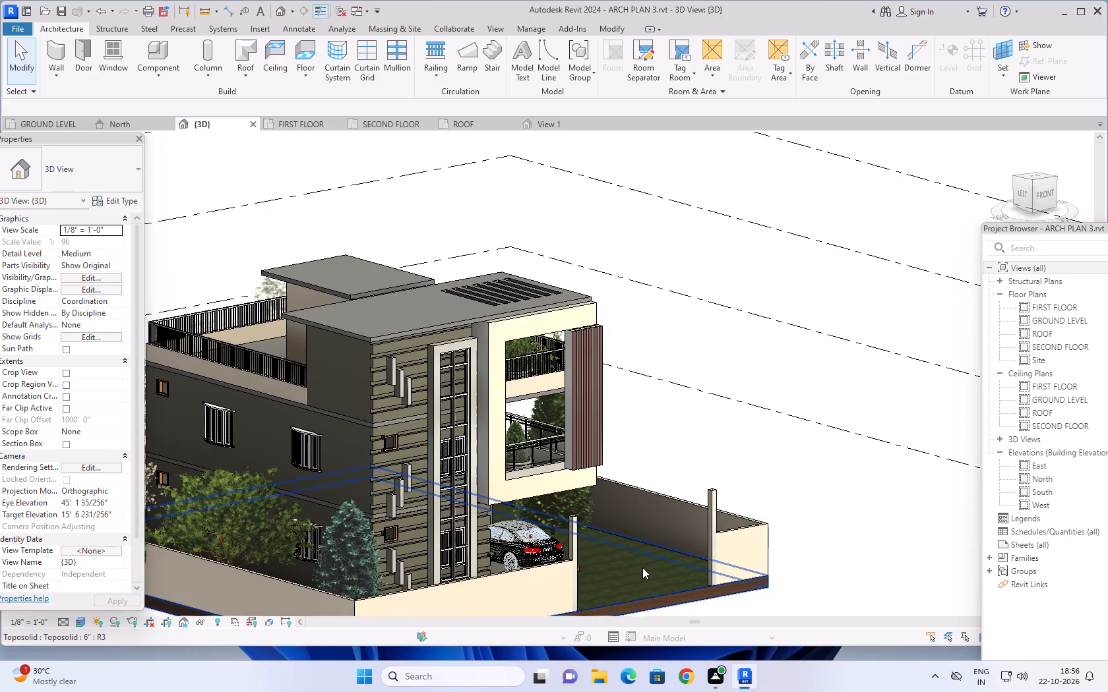
{"action": "middle_click_drag", "start_coordinate": [640, 558], "coordinate": [598, 556]}
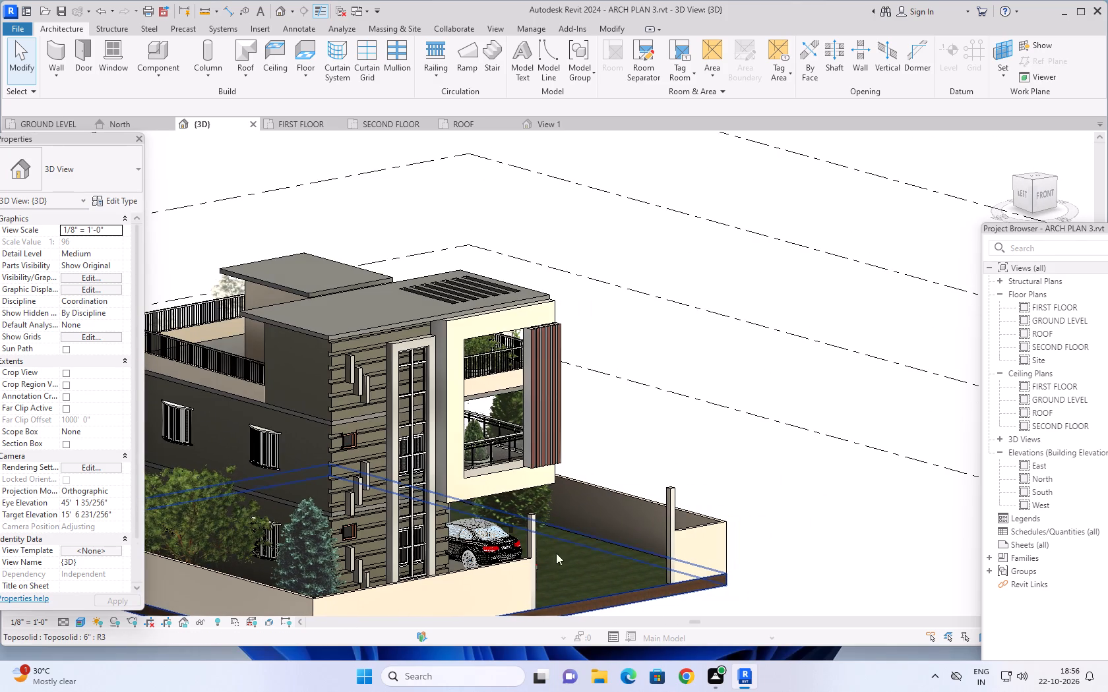
Inspect the front facade up close, checking the striped cladding, tall window frame, balcony frame and vertical louvres.
{"action": "scroll", "coordinate": [363, 353], "scroll_direction": "up", "scroll_amount": 7}
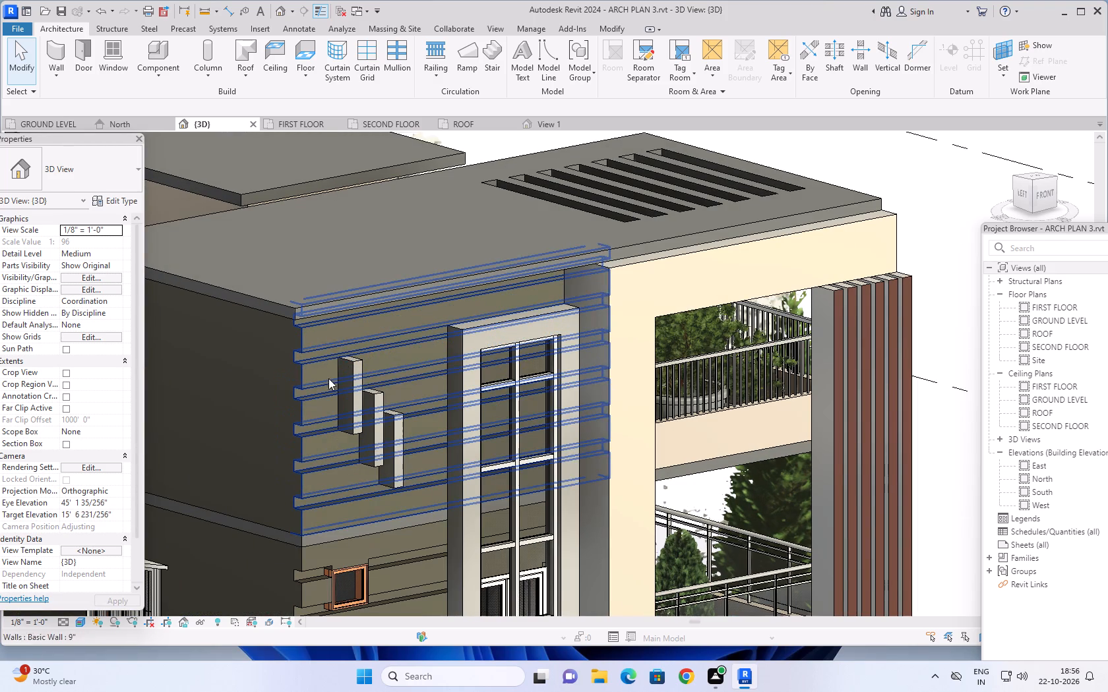
{"action": "scroll", "coordinate": [352, 472], "scroll_direction": "down", "scroll_amount": 4}
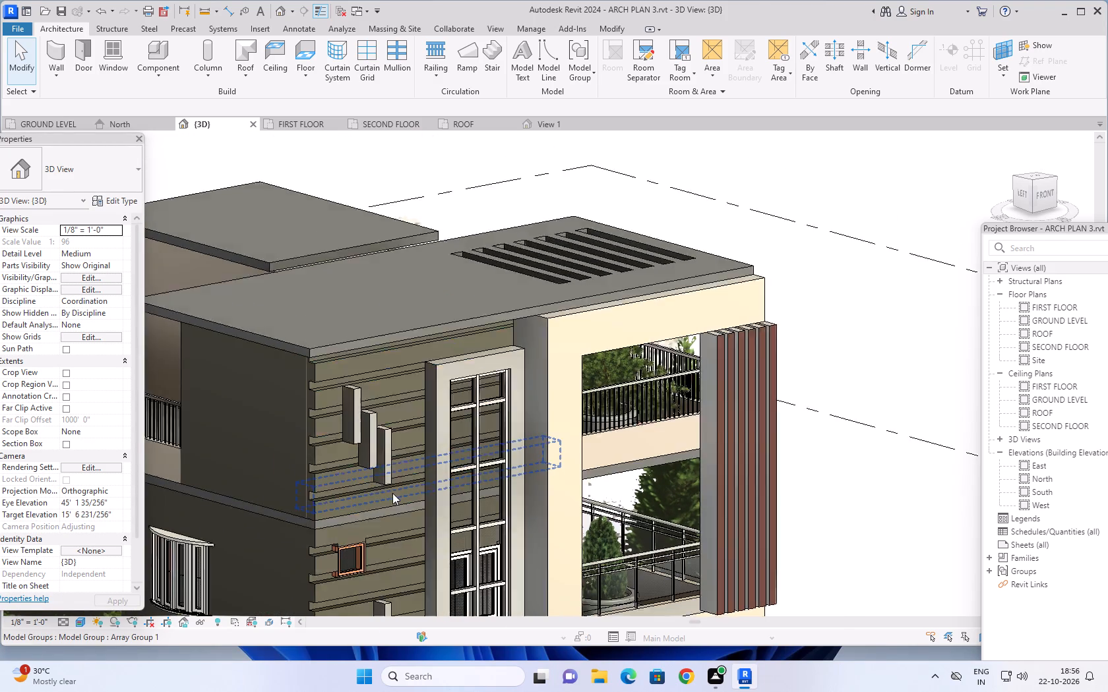
{"action": "middle_click_drag", "start_coordinate": [757, 476], "coordinate": [787, 387]}
{"action": "middle_click_drag", "start_coordinate": [780, 482], "coordinate": [786, 418]}
{"action": "middle_click_drag", "start_coordinate": [786, 418], "coordinate": [797, 415]}
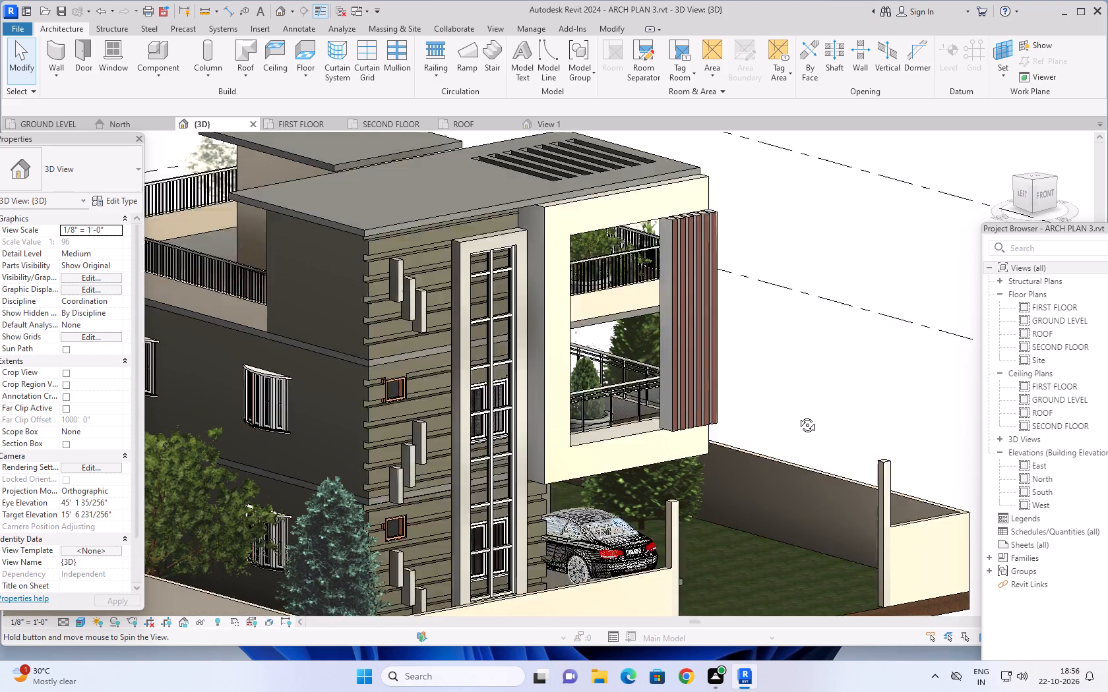
{"action": "middle_click_drag", "start_coordinate": [797, 415], "coordinate": [805, 416]}
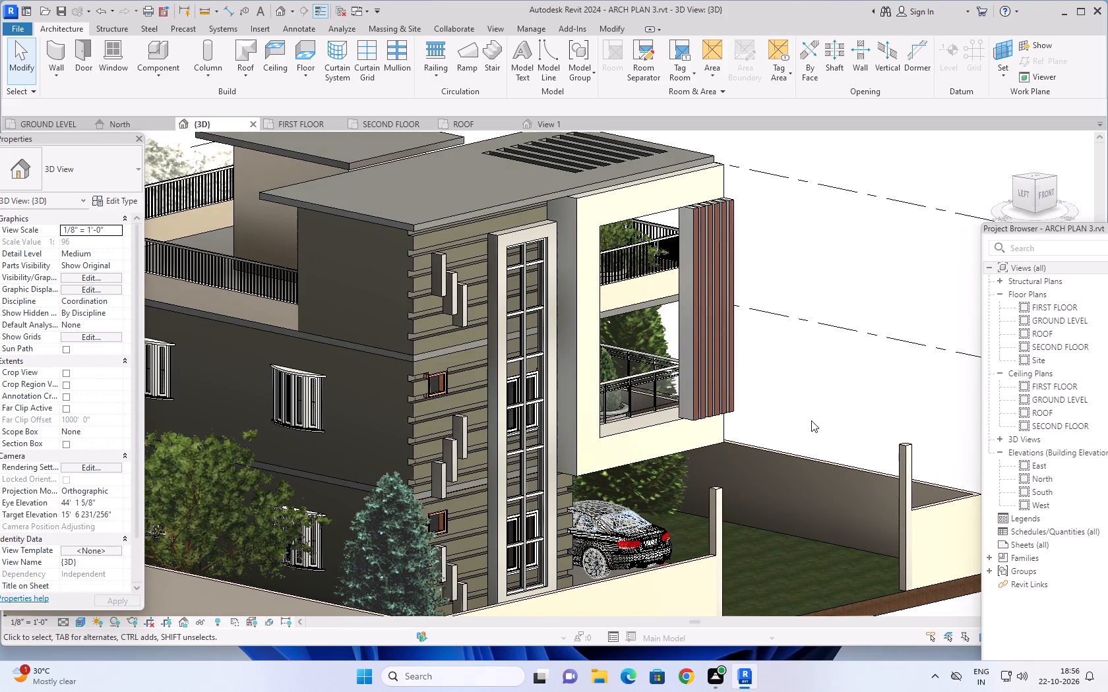
{"action": "scroll", "coordinate": [813, 440], "scroll_direction": "down", "scroll_amount": 2}
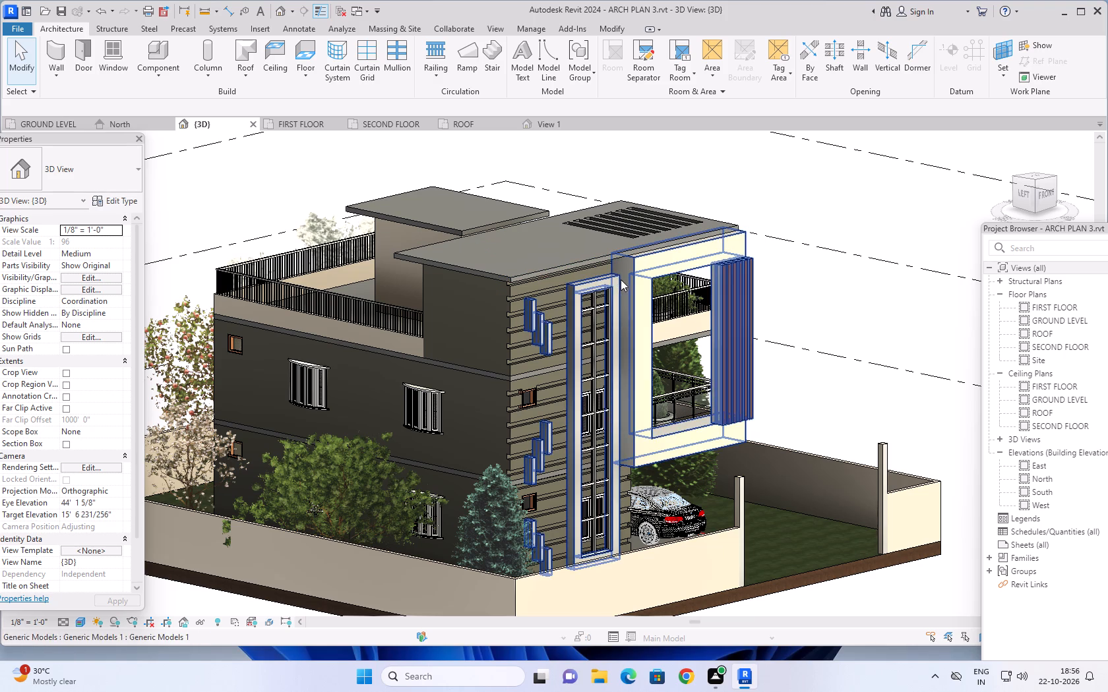
{"action": "scroll", "coordinate": [730, 324], "scroll_direction": "up", "scroll_amount": 3}
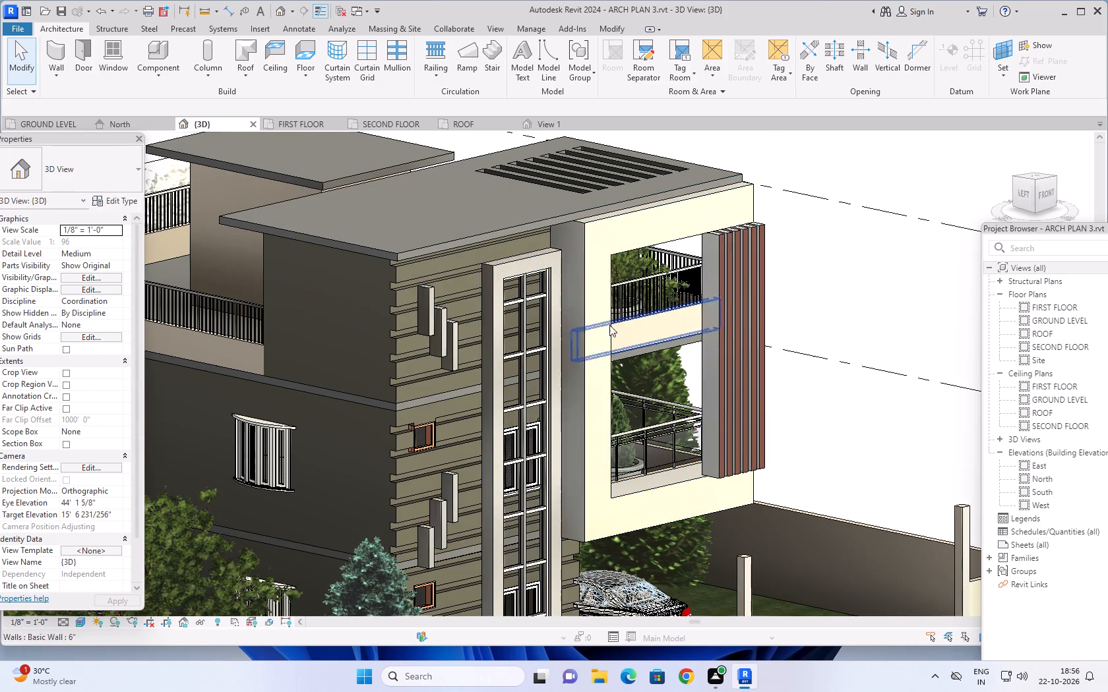
{"action": "scroll", "coordinate": [598, 353], "scroll_direction": "down", "scroll_amount": 1}
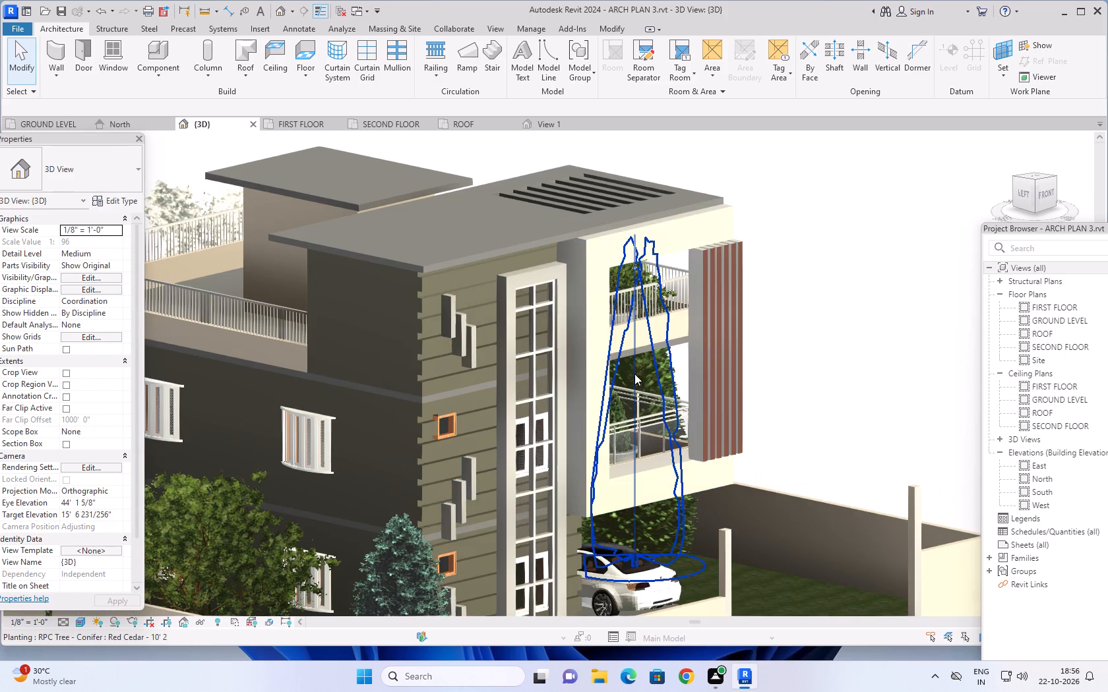
{"action": "scroll", "coordinate": [656, 391], "scroll_direction": "down", "scroll_amount": 1}
{"action": "middle_click_drag", "start_coordinate": [803, 431], "coordinate": [811, 398]}
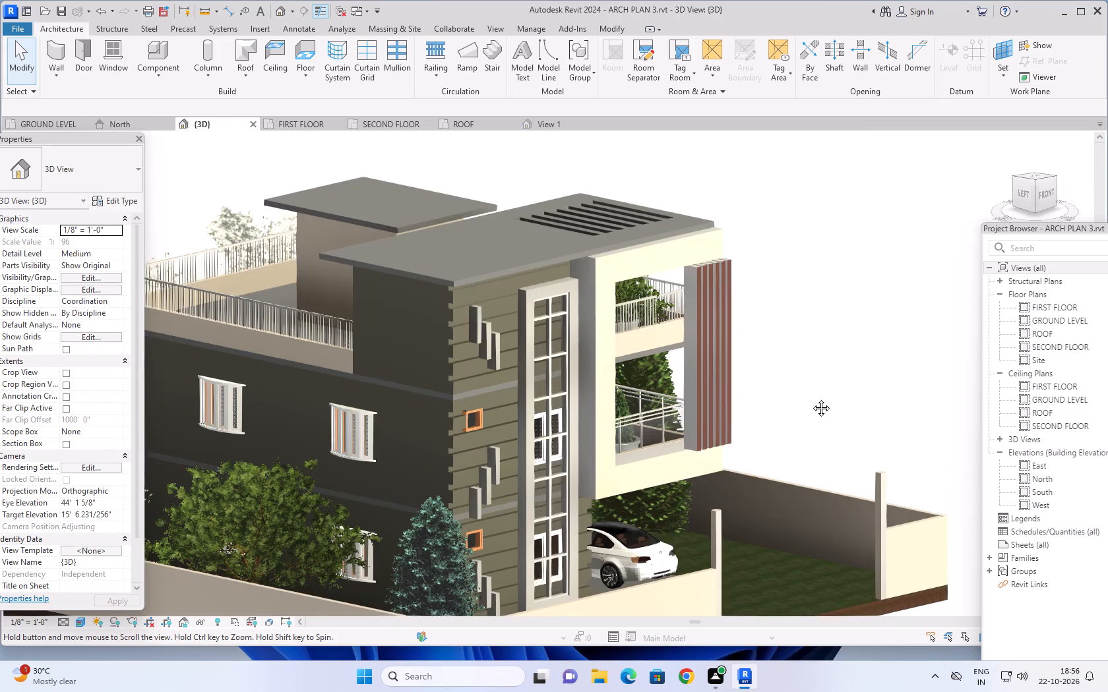
{"action": "middle_click_drag", "start_coordinate": [811, 398], "coordinate": [819, 382]}
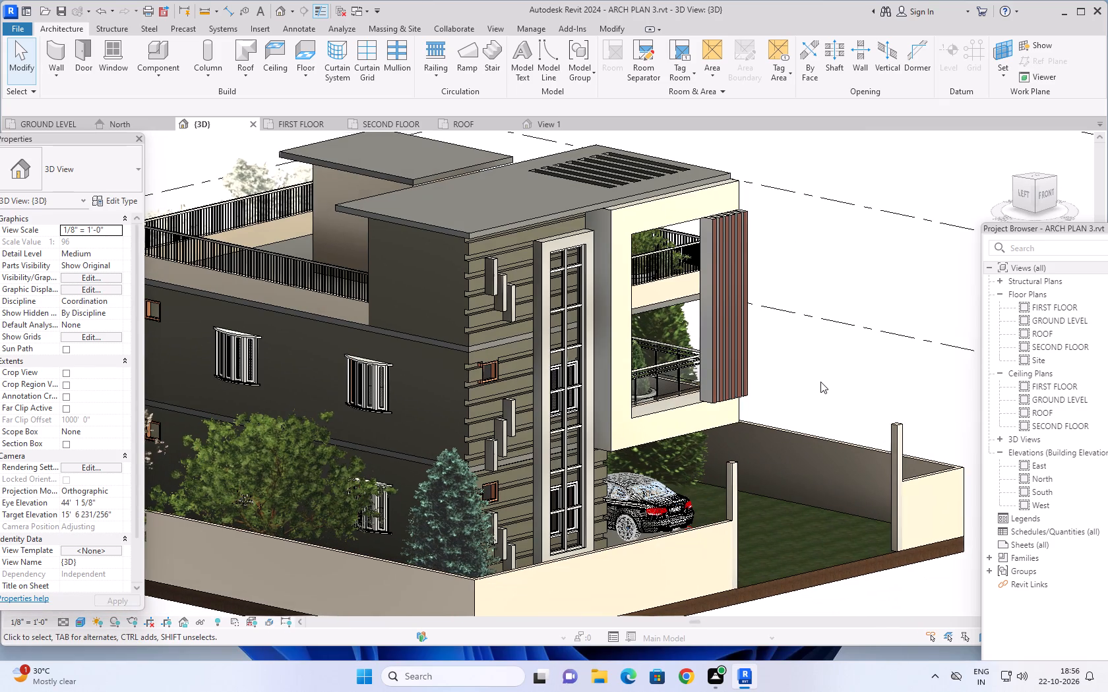
Review the whole building and compound from above, at low level and from the right and rear, ending at the front-left corner.
{"action": "middle_click_drag", "start_coordinate": [820, 382], "coordinate": [700, 508], "text": "shift"}
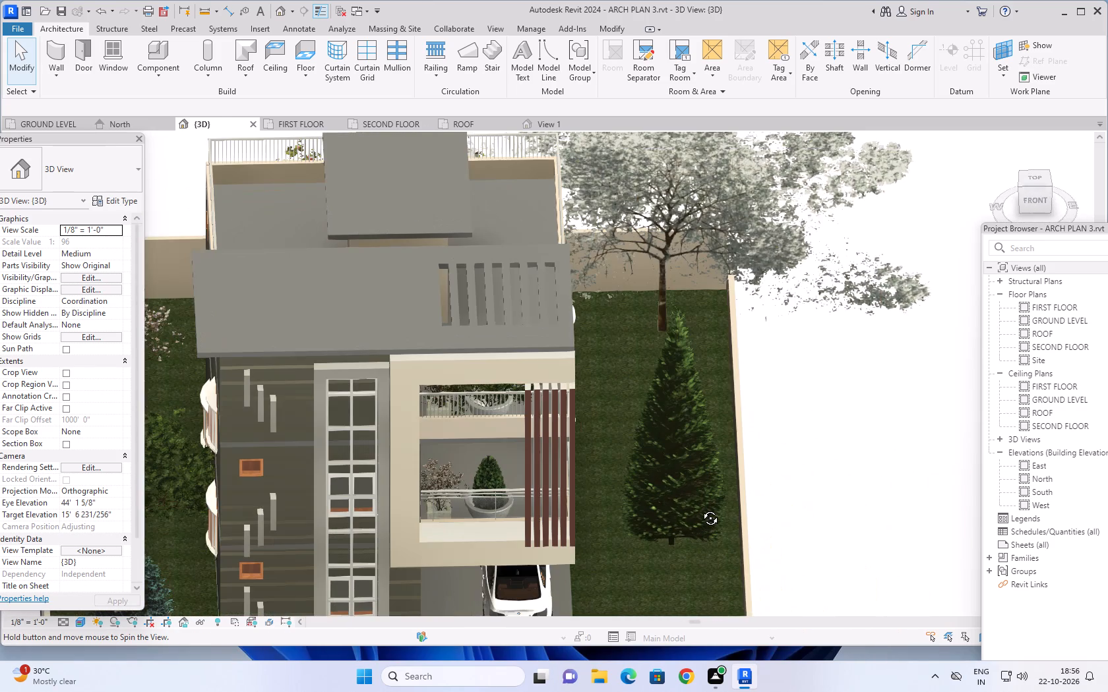
{"action": "middle_click_drag", "start_coordinate": [700, 508], "coordinate": [775, 392], "text": "shift"}
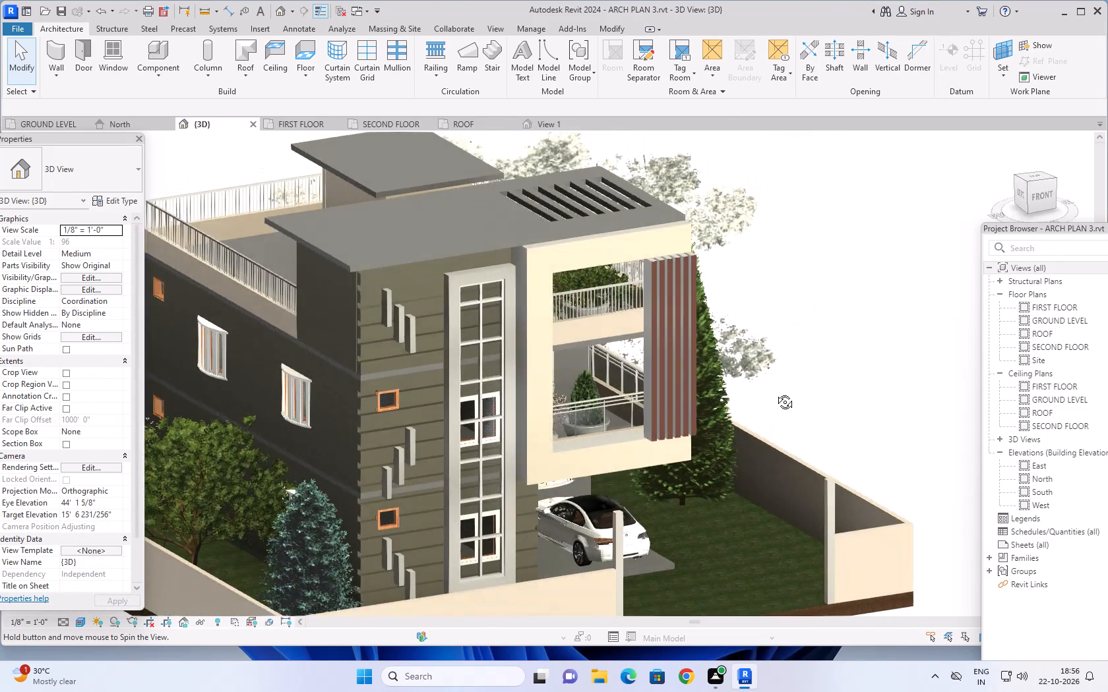
{"action": "middle_click_drag", "start_coordinate": [775, 392], "coordinate": [784, 328], "text": "shift"}
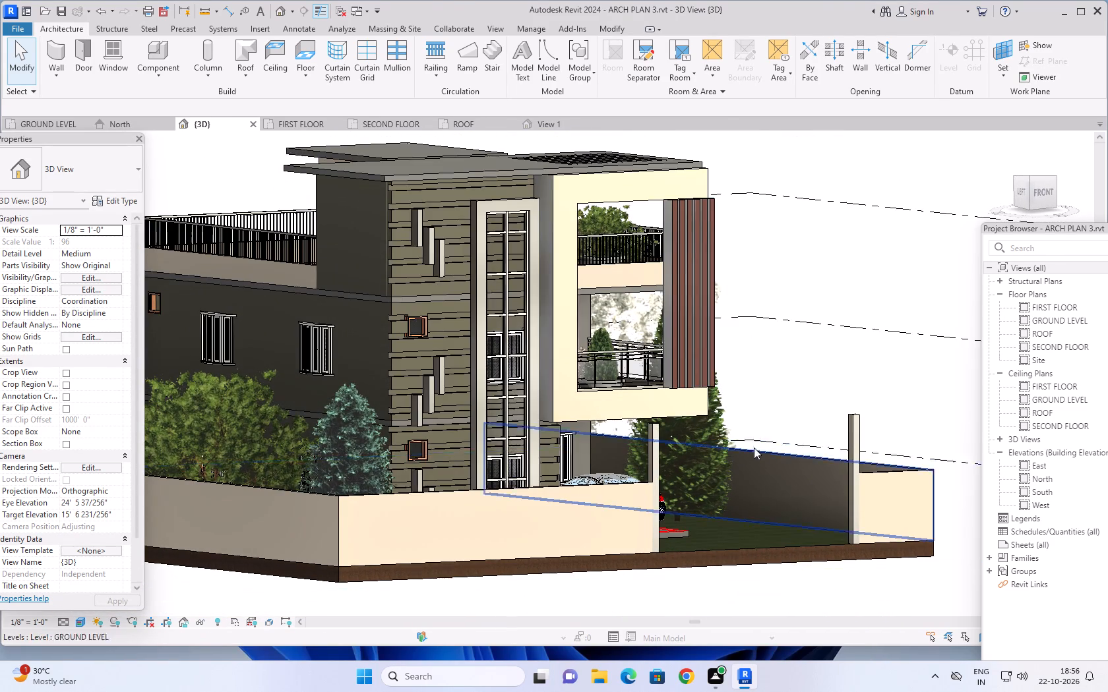
{"action": "scroll", "coordinate": [754, 451], "scroll_direction": "down", "scroll_amount": 1}
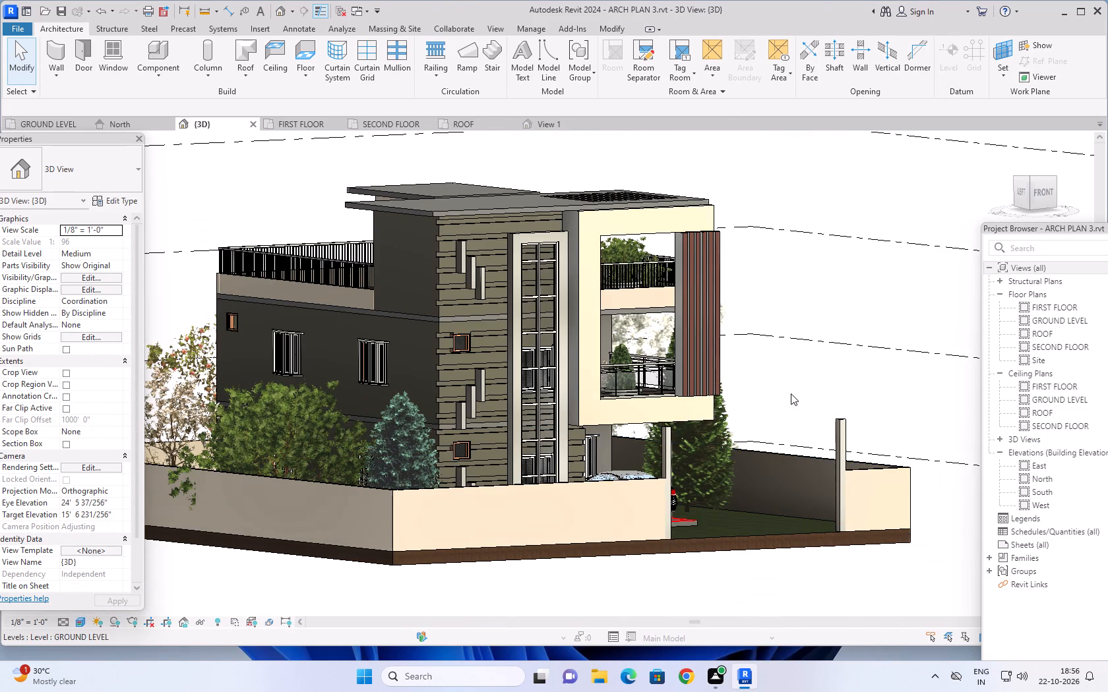
{"action": "middle_click_drag", "start_coordinate": [791, 391], "coordinate": [815, 417]}
{"action": "key", "text": "Escape"}
{"action": "key", "text": "Escape"}
{"action": "key", "text": "Escape"}
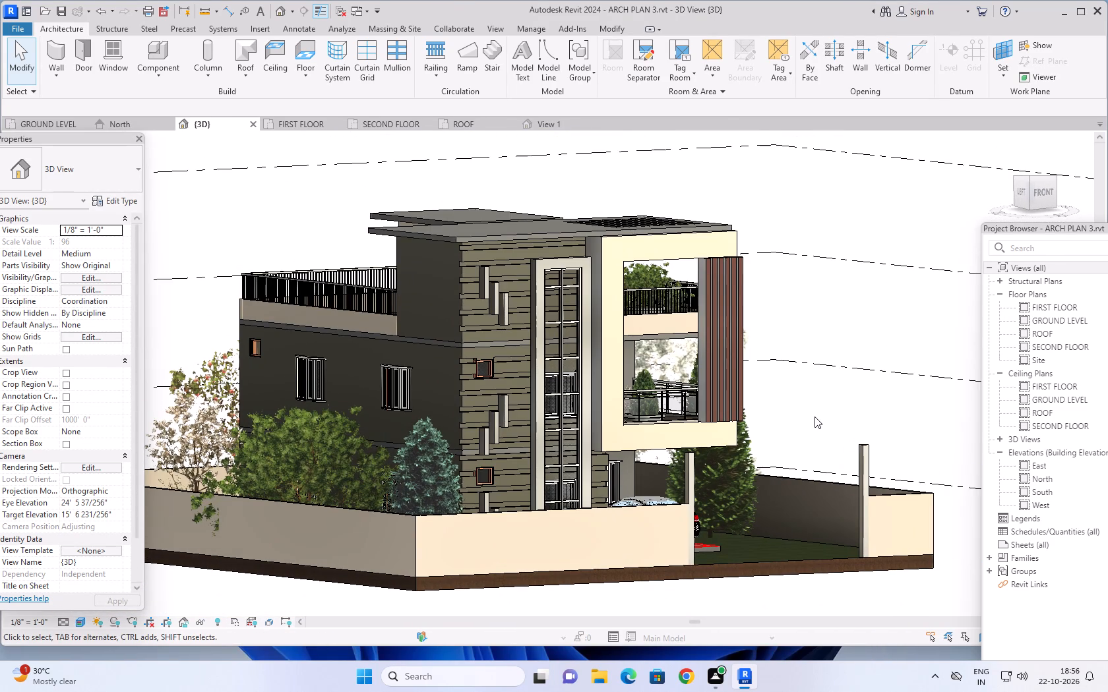
{"action": "middle_click_drag", "start_coordinate": [815, 417], "coordinate": [752, 512], "text": "shift"}
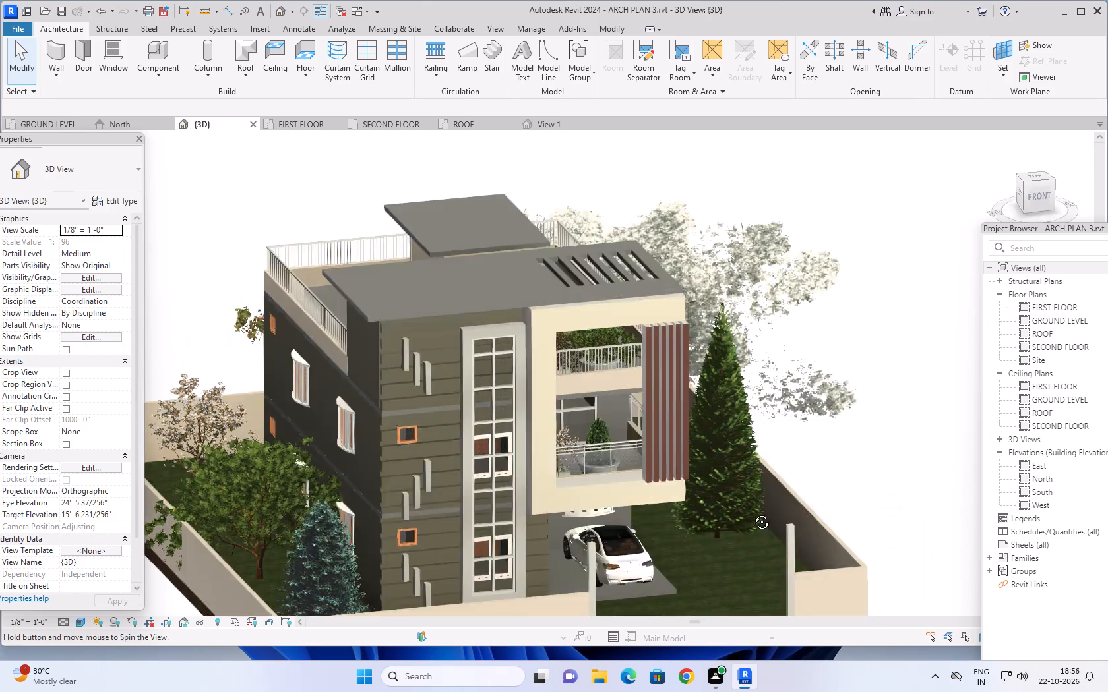
{"action": "middle_click_drag", "start_coordinate": [752, 512], "coordinate": [407, 489], "text": "shift"}
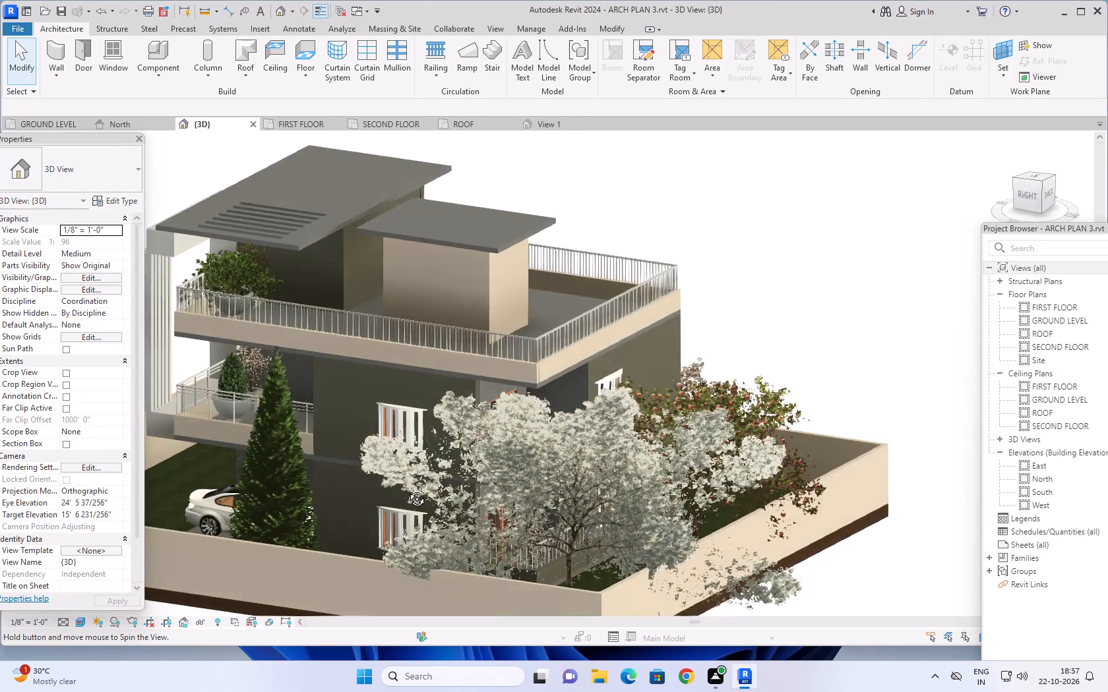
{"action": "middle_click_drag", "start_coordinate": [407, 489], "coordinate": [809, 458], "text": "shift"}
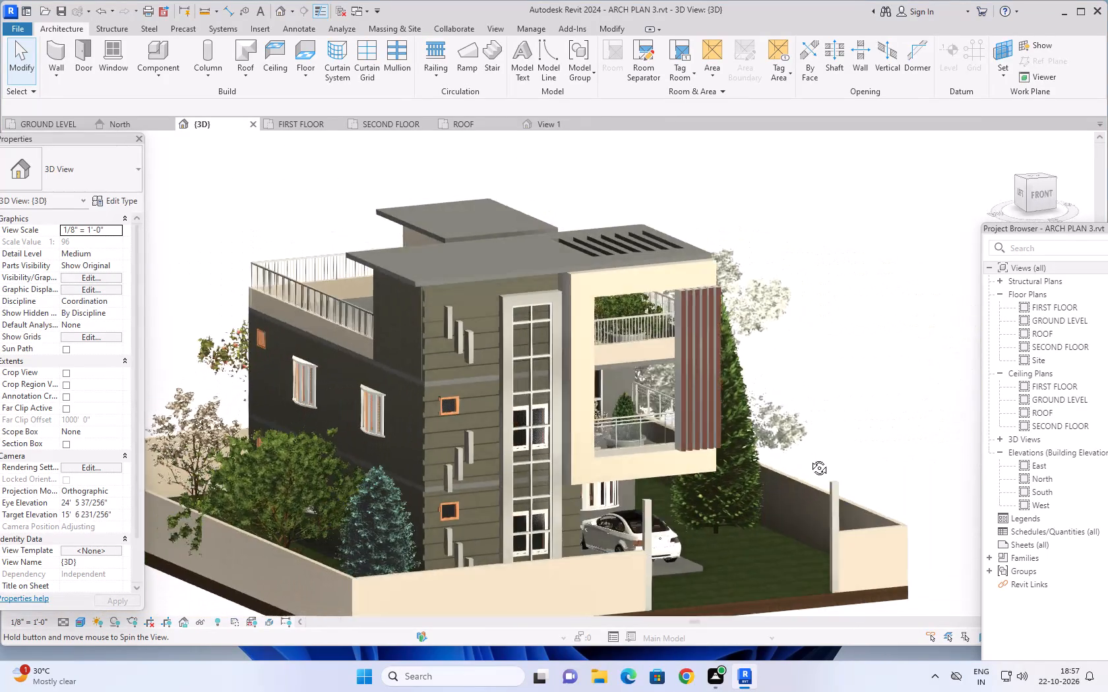
{"action": "middle_click_drag", "start_coordinate": [809, 458], "coordinate": [827, 463], "text": "shift"}
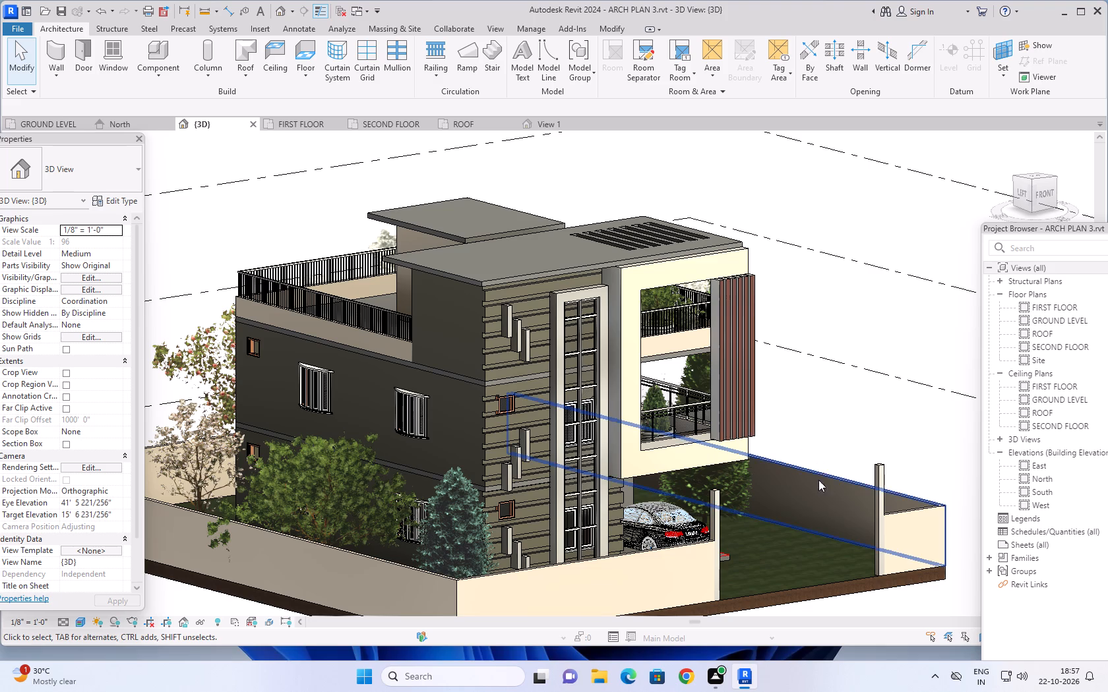
{"action": "key", "text": "Escape"}
{"action": "key", "text": "Escape"}
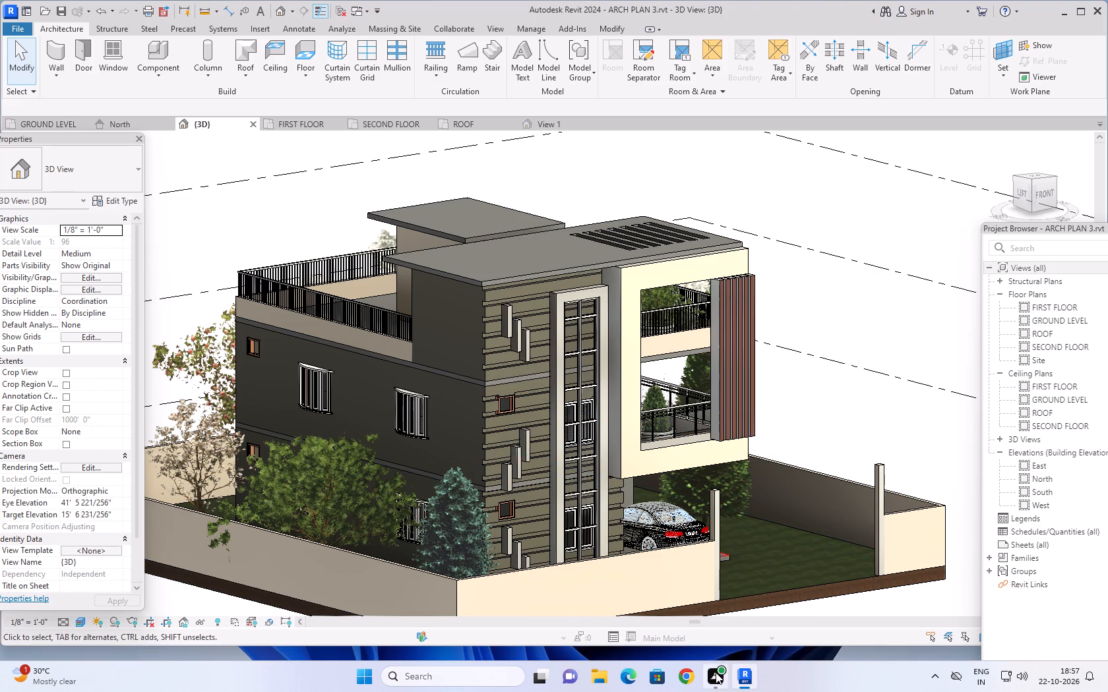
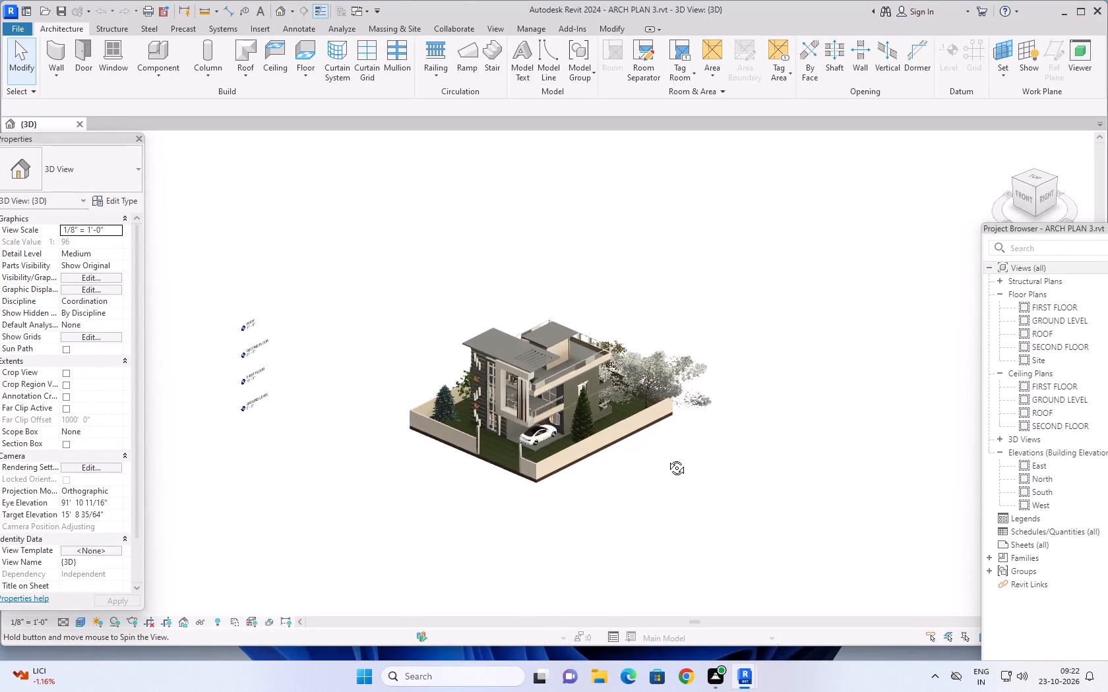
Examine the building from the front and the front-left corner, including the side wall, striped cladding, parked car and compound opening.
{"action": "middle_click_drag", "start_coordinate": [648, 478], "coordinate": [678, 465], "text": "shift"}
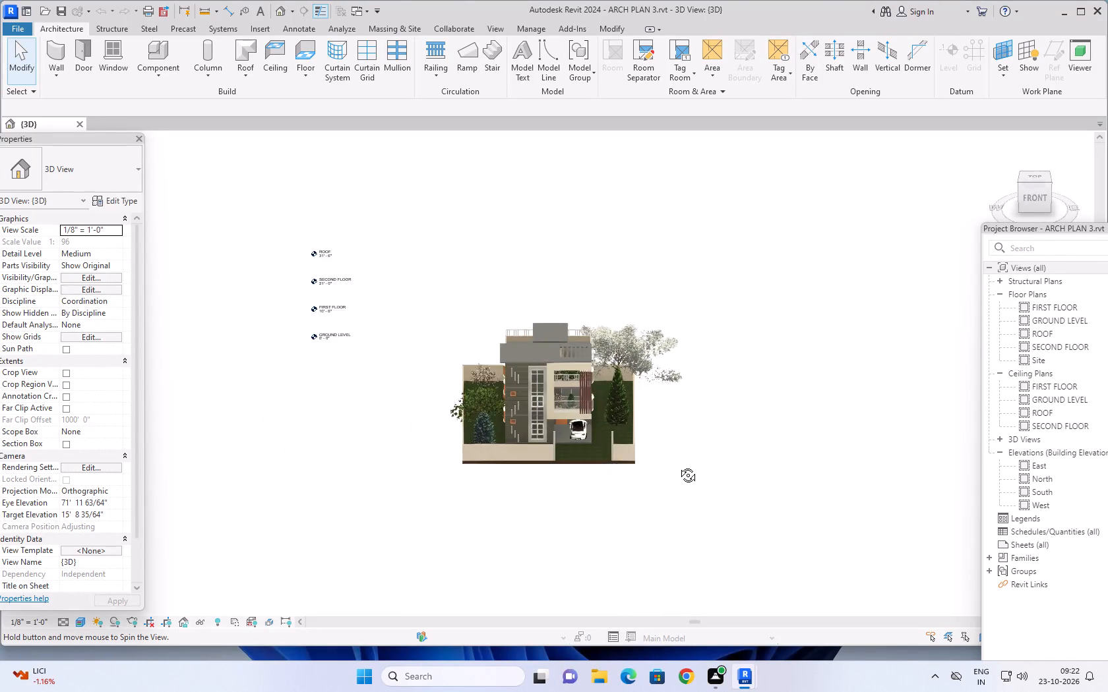
{"action": "middle_click_drag", "start_coordinate": [678, 465], "coordinate": [756, 455], "text": "shift"}
{"action": "scroll", "coordinate": [631, 434], "scroll_direction": "up", "scroll_amount": 3}
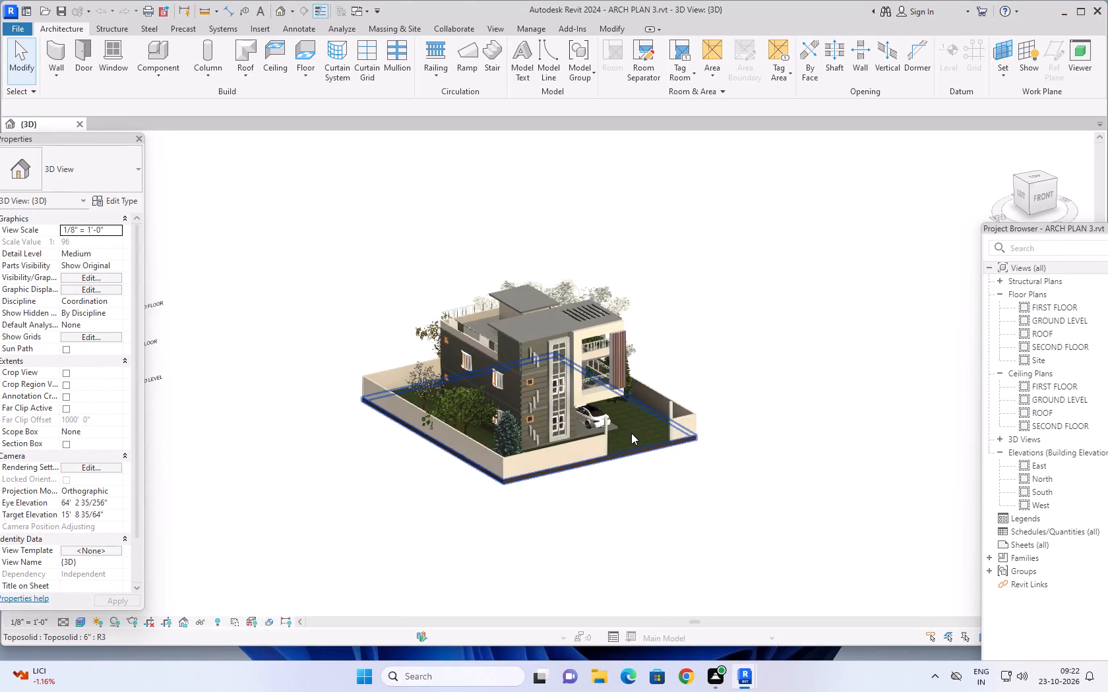
{"action": "scroll", "coordinate": [631, 433], "scroll_direction": "up", "scroll_amount": 2}
{"action": "middle_click_drag", "start_coordinate": [644, 432], "coordinate": [706, 422], "text": "shift"}
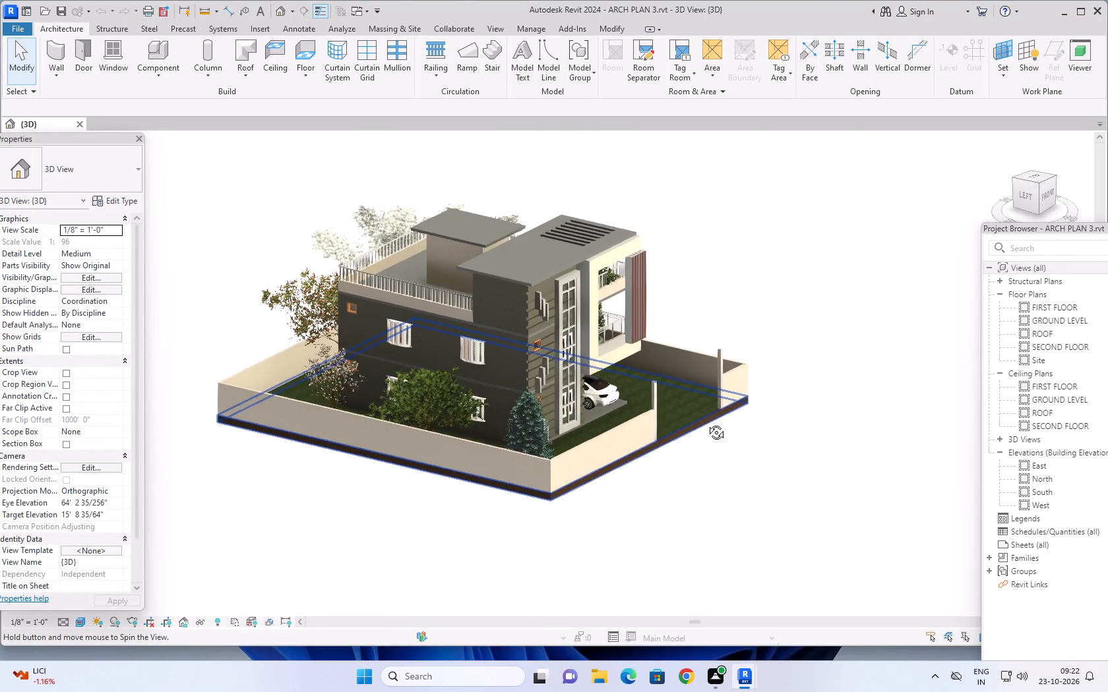
{"action": "middle_click_drag", "start_coordinate": [706, 422], "coordinate": [684, 395], "text": "shift"}
{"action": "scroll", "coordinate": [672, 403], "scroll_direction": "up", "scroll_amount": 3}
{"action": "middle_click_drag", "start_coordinate": [657, 411], "coordinate": [711, 434]}
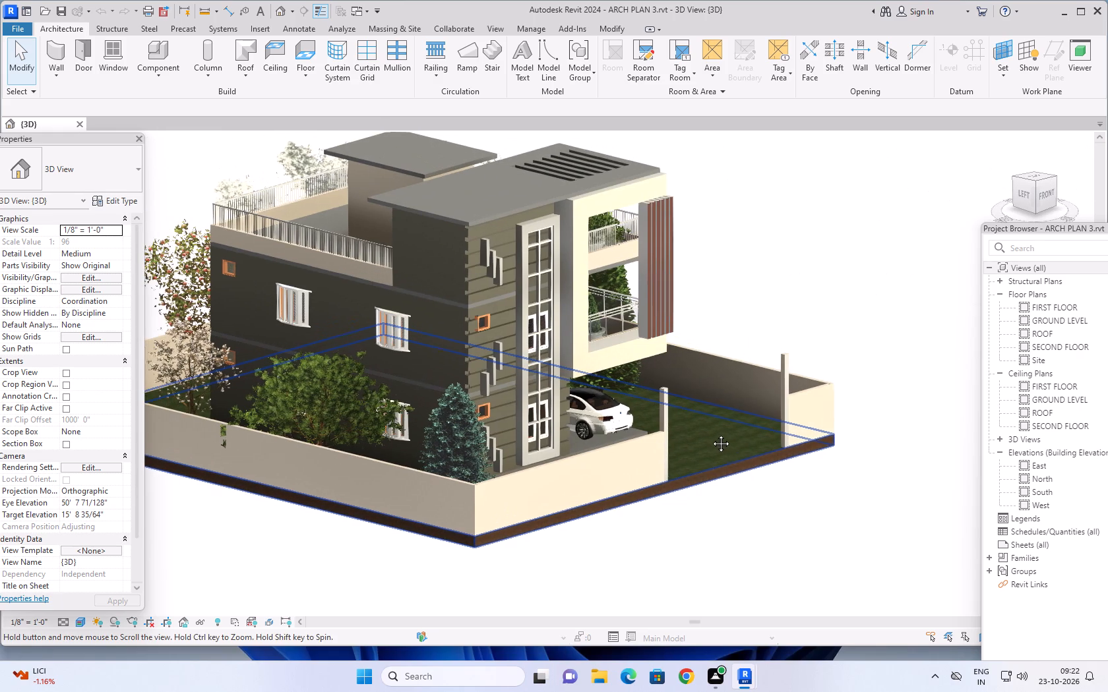
{"action": "middle_click_drag", "start_coordinate": [711, 434], "coordinate": [712, 434]}
{"action": "middle_click_drag", "start_coordinate": [717, 431], "coordinate": [698, 426], "text": "shift"}
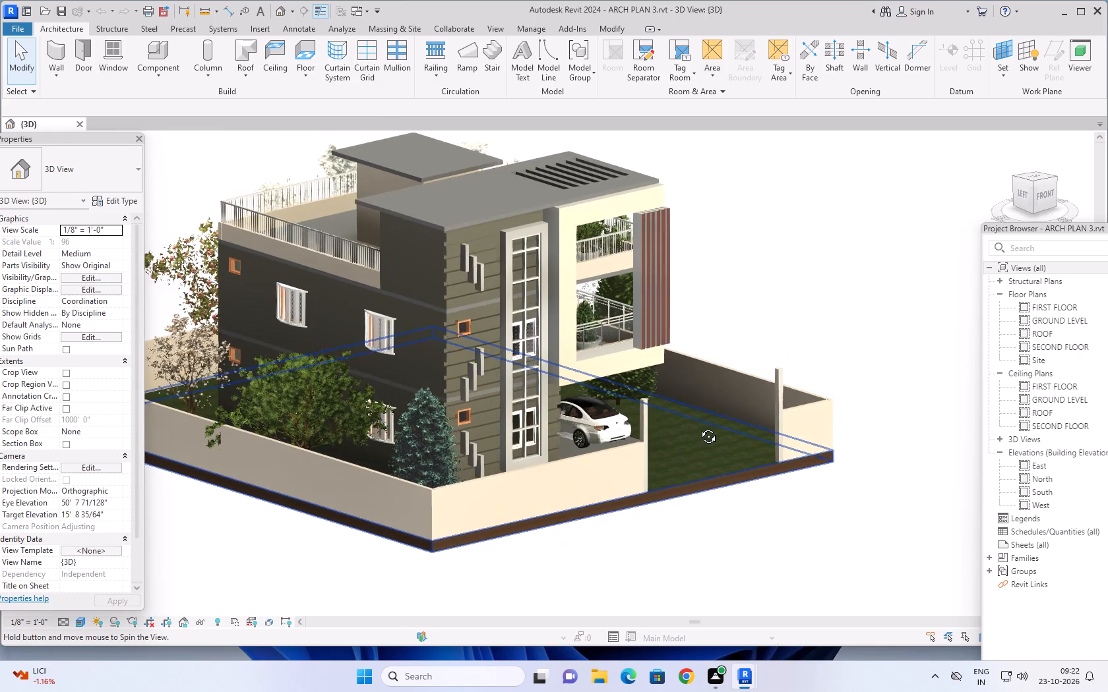
{"action": "middle_click_drag", "start_coordinate": [698, 426], "coordinate": [698, 422], "text": "shift"}
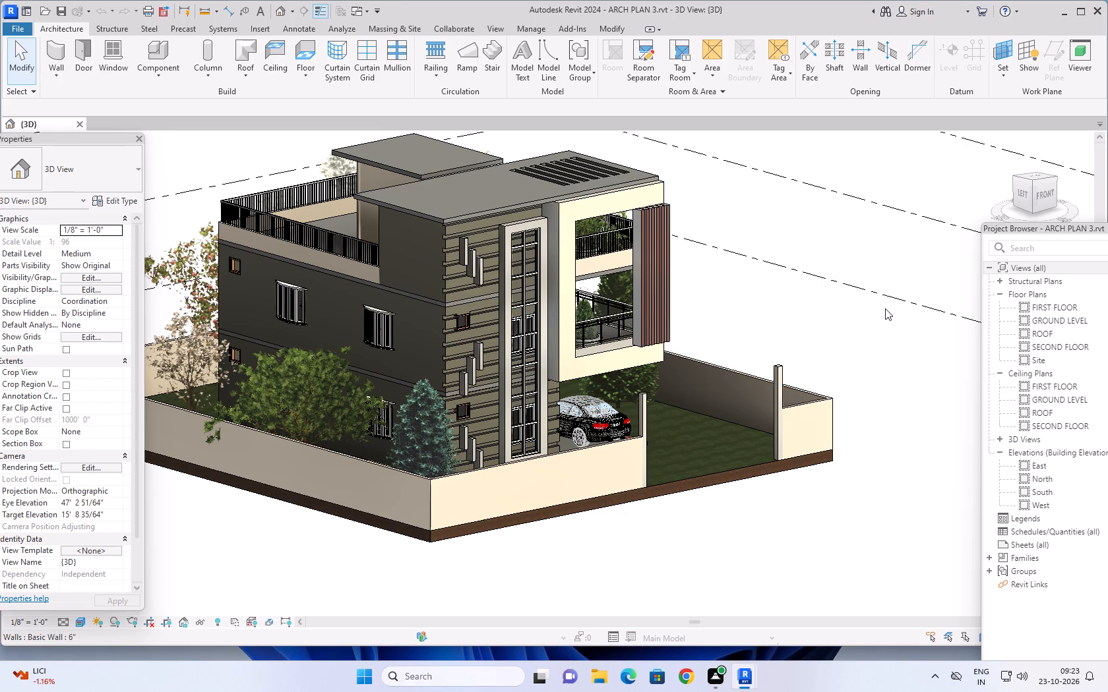
Inspect the dark side wall, striped facade, balcony frame and compound wall from a lower front-left angle, near and far.
{"action": "scroll", "coordinate": [807, 501], "scroll_direction": "down", "scroll_amount": 1}
{"action": "middle_click_drag", "start_coordinate": [830, 556], "coordinate": [863, 522]}
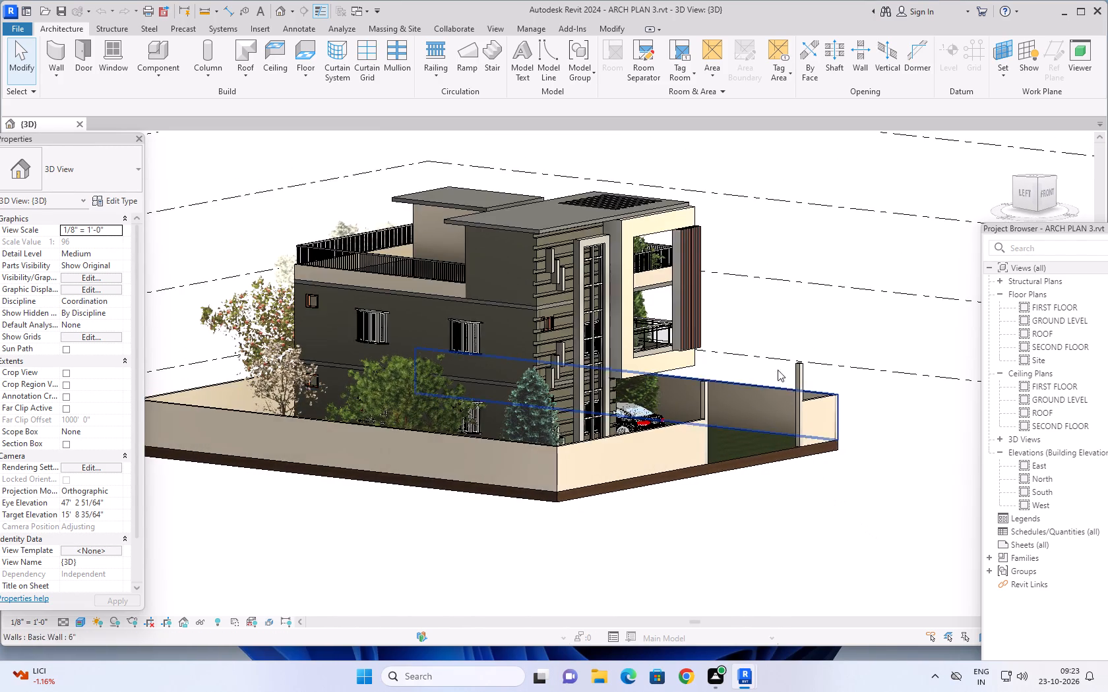
{"action": "scroll", "coordinate": [761, 324], "scroll_direction": "up", "scroll_amount": 4}
{"action": "middle_click_drag", "start_coordinate": [743, 337], "coordinate": [847, 302]}
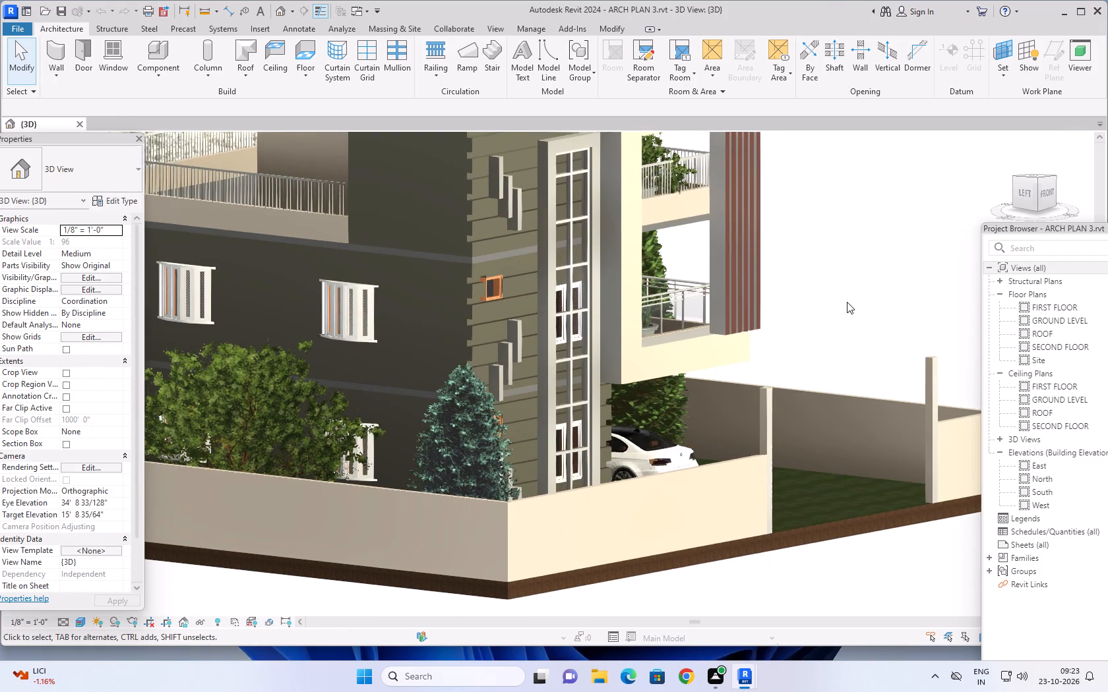
{"action": "scroll", "coordinate": [847, 302], "scroll_direction": "down", "scroll_amount": 3}
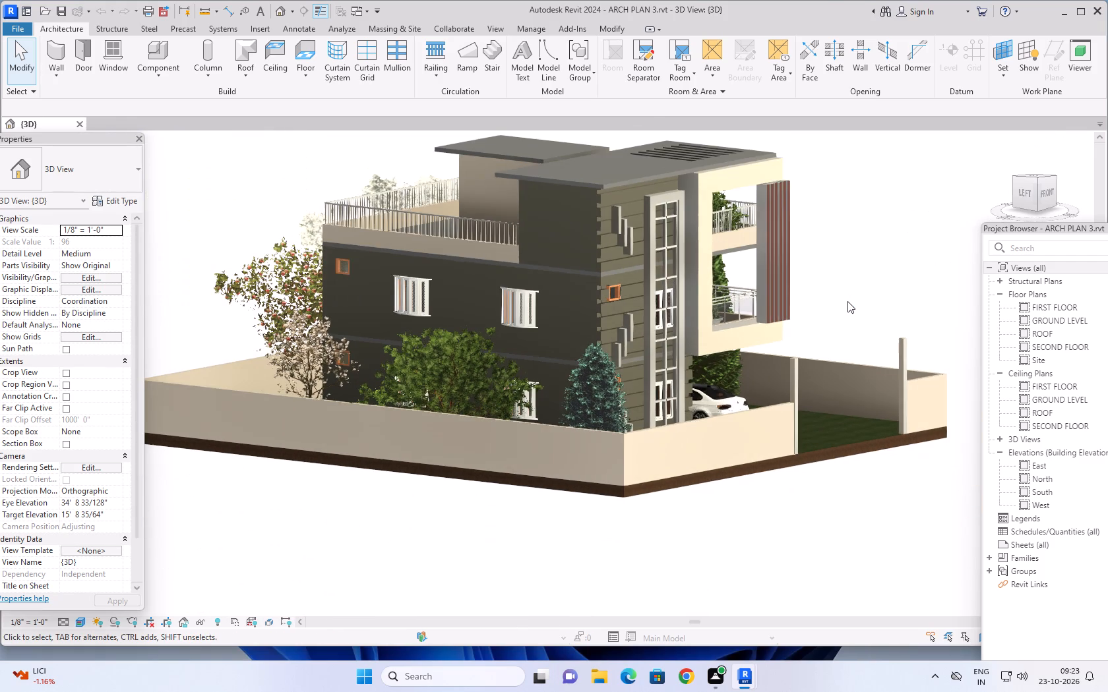
{"action": "middle_click_drag", "start_coordinate": [863, 279], "coordinate": [852, 295]}
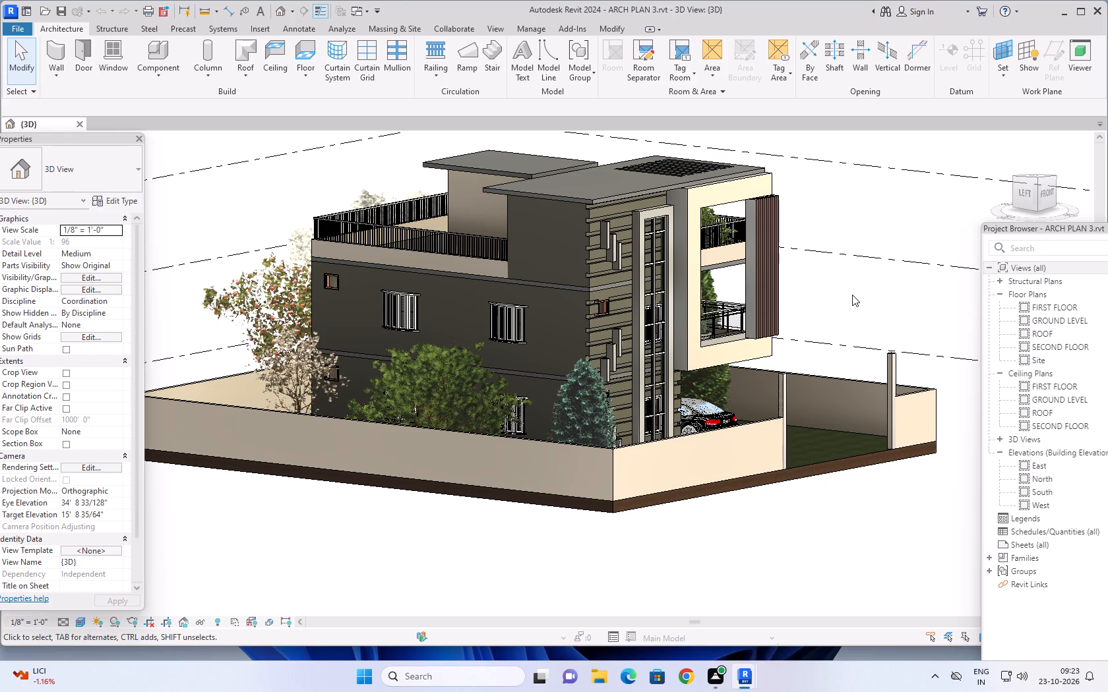
{"action": "scroll", "coordinate": [852, 295], "scroll_direction": "down", "scroll_amount": 1}
{"action": "middle_click_drag", "start_coordinate": [852, 295], "coordinate": [813, 320]}
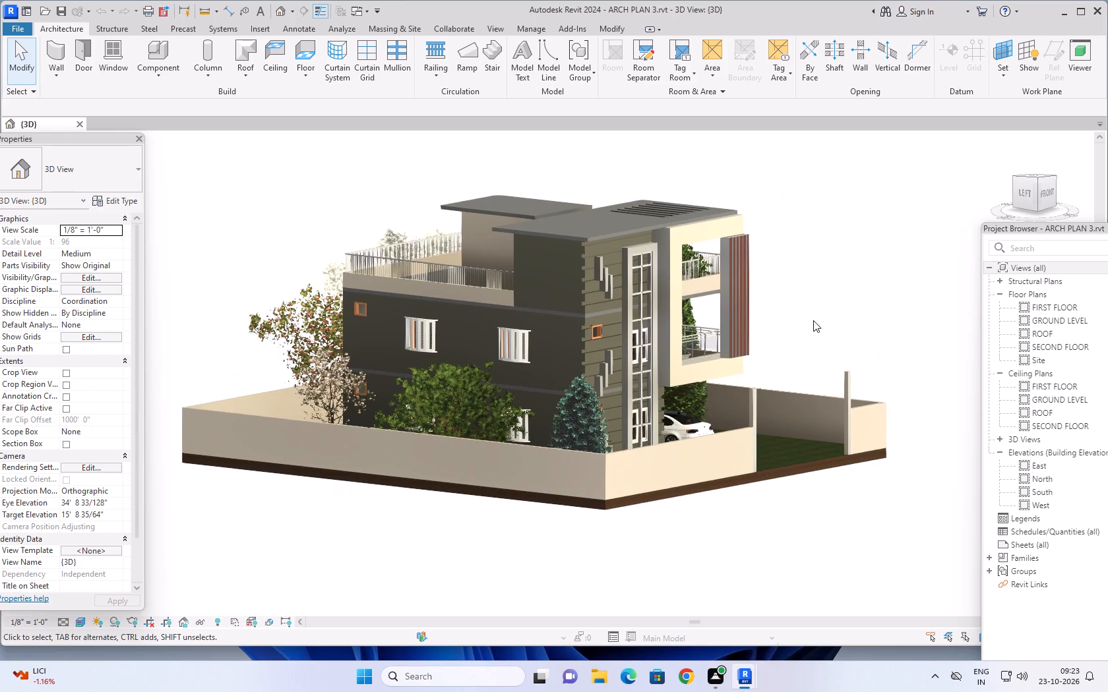
{"action": "middle_click_drag", "start_coordinate": [815, 318], "coordinate": [792, 318], "text": "shift"}
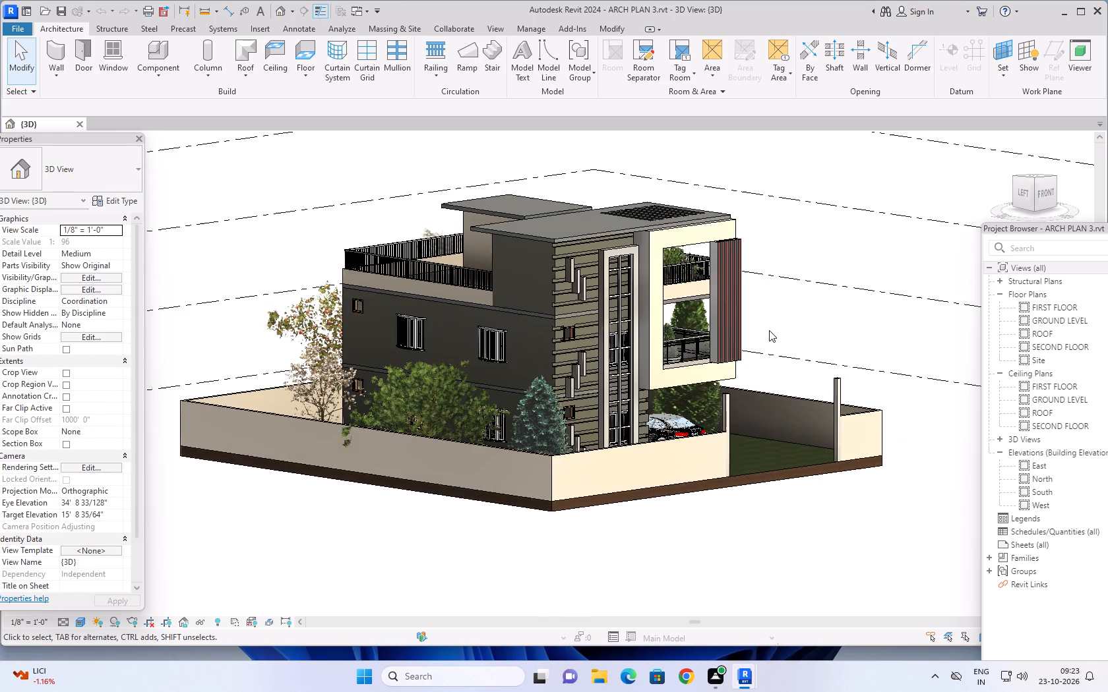
{"action": "scroll", "coordinate": [769, 330], "scroll_direction": "up", "scroll_amount": 2}
{"action": "middle_click_drag", "start_coordinate": [793, 310], "coordinate": [835, 308]}
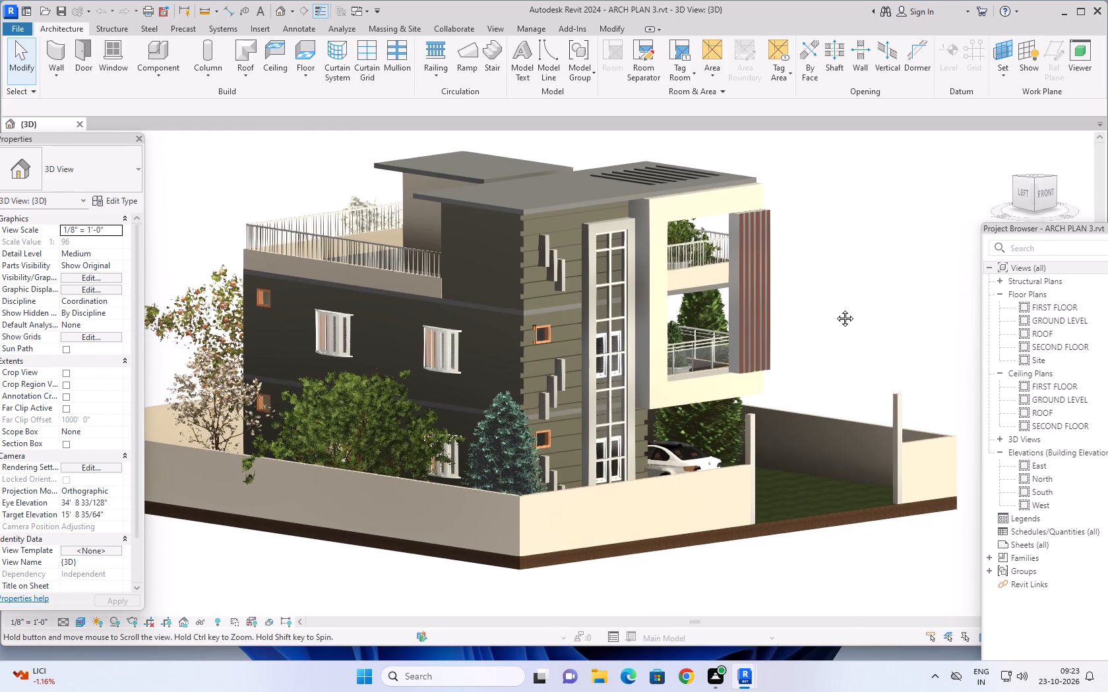
{"action": "middle_click_drag", "start_coordinate": [835, 308], "coordinate": [838, 308]}
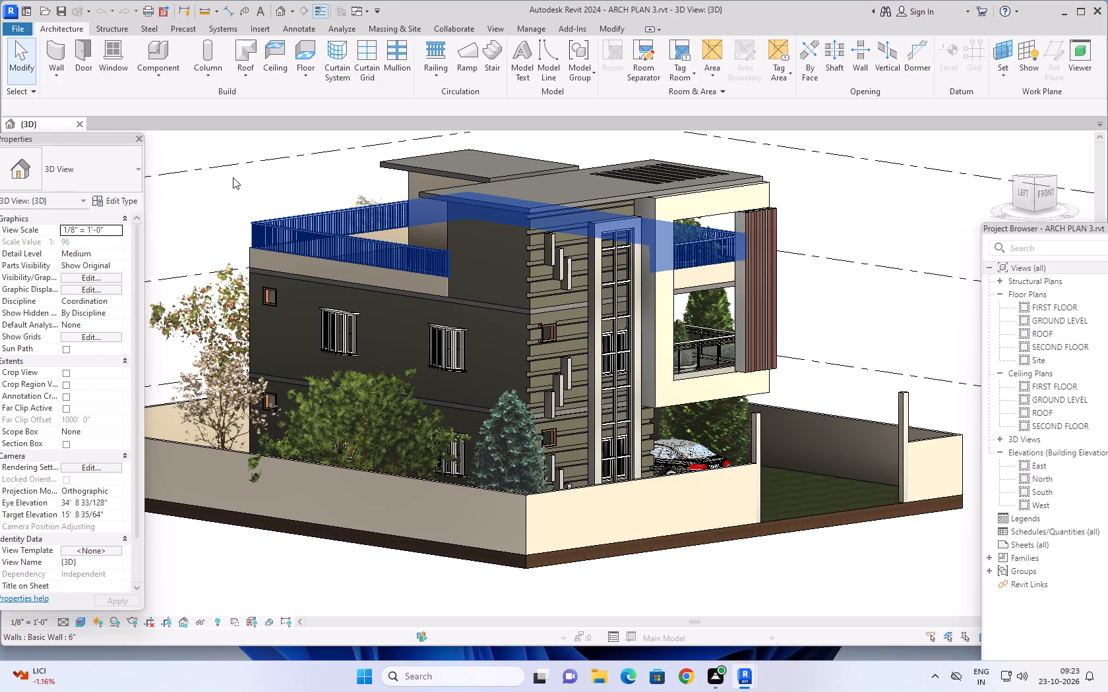
{"action": "key", "text": "Escape"}
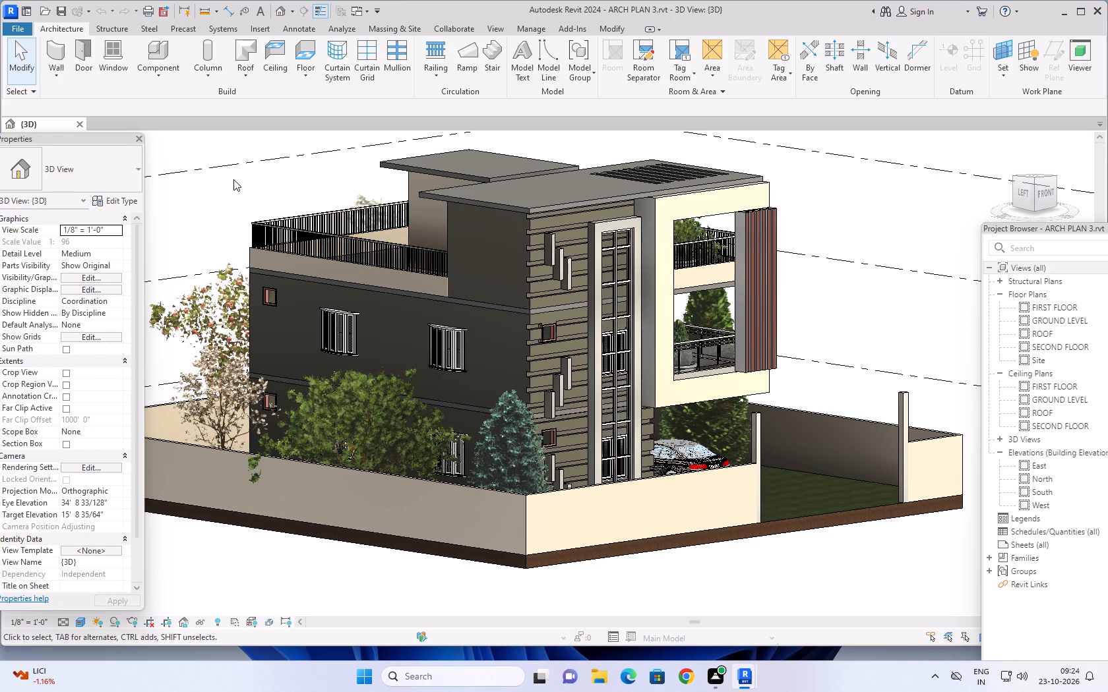
Change the structure material of the 9" basic wall type to "6" wall" and apply it.
{"action": "left_click", "coordinate": [49, 51]}
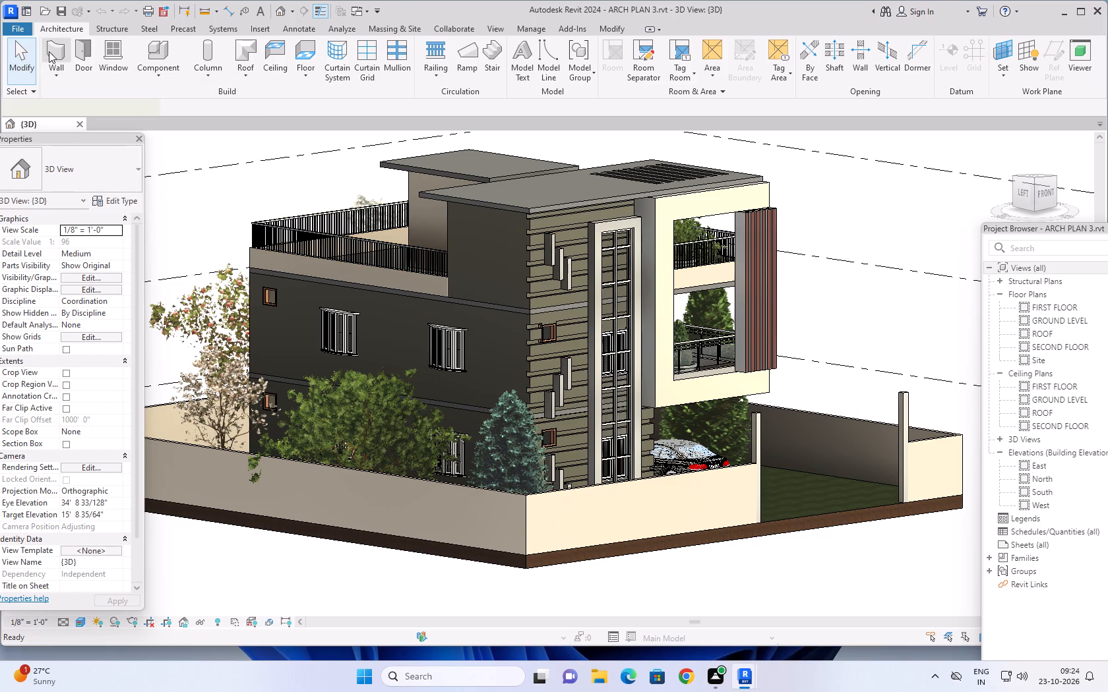
{"action": "left_click", "coordinate": [107, 198]}
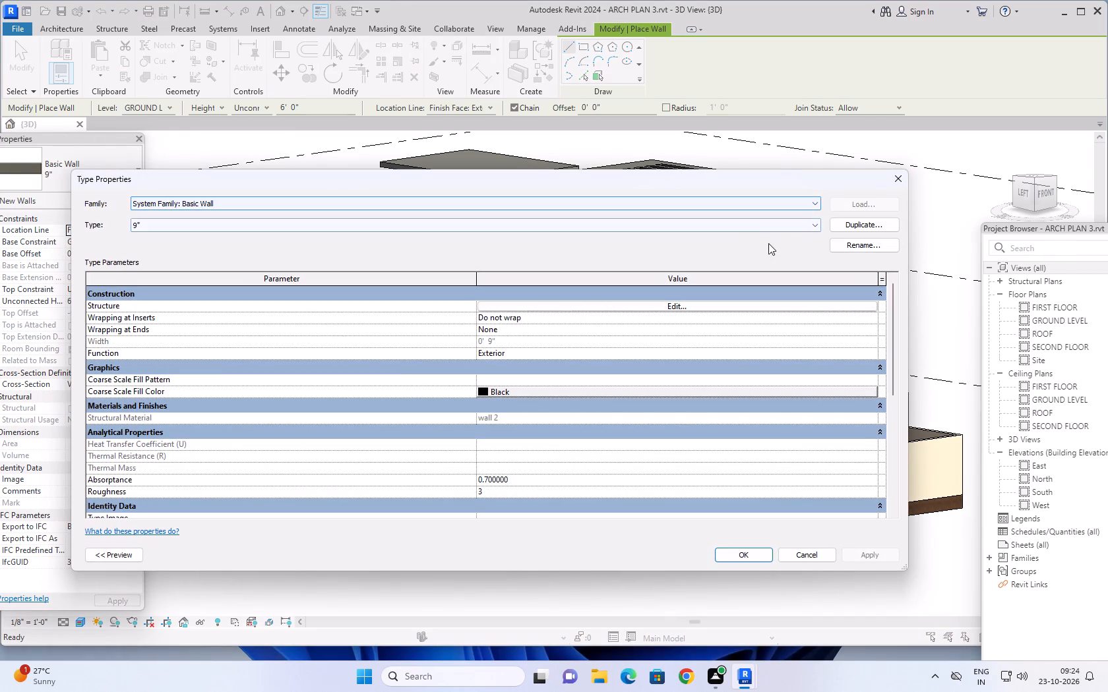
{"action": "left_click", "coordinate": [709, 305]}
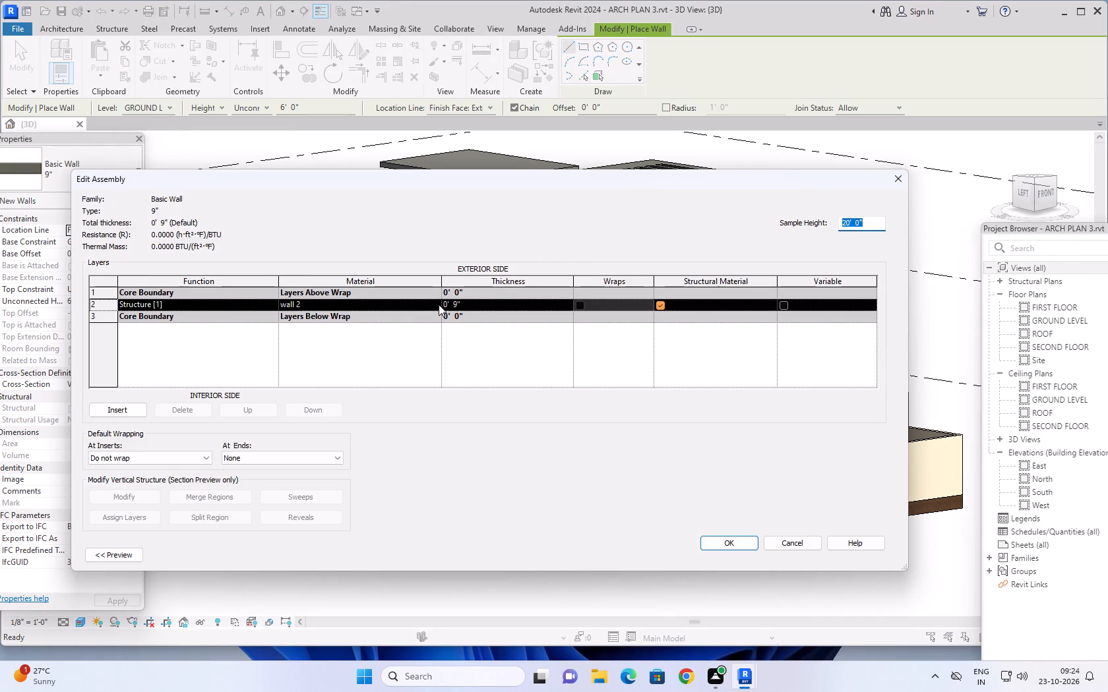
{"action": "left_click", "coordinate": [436, 303]}
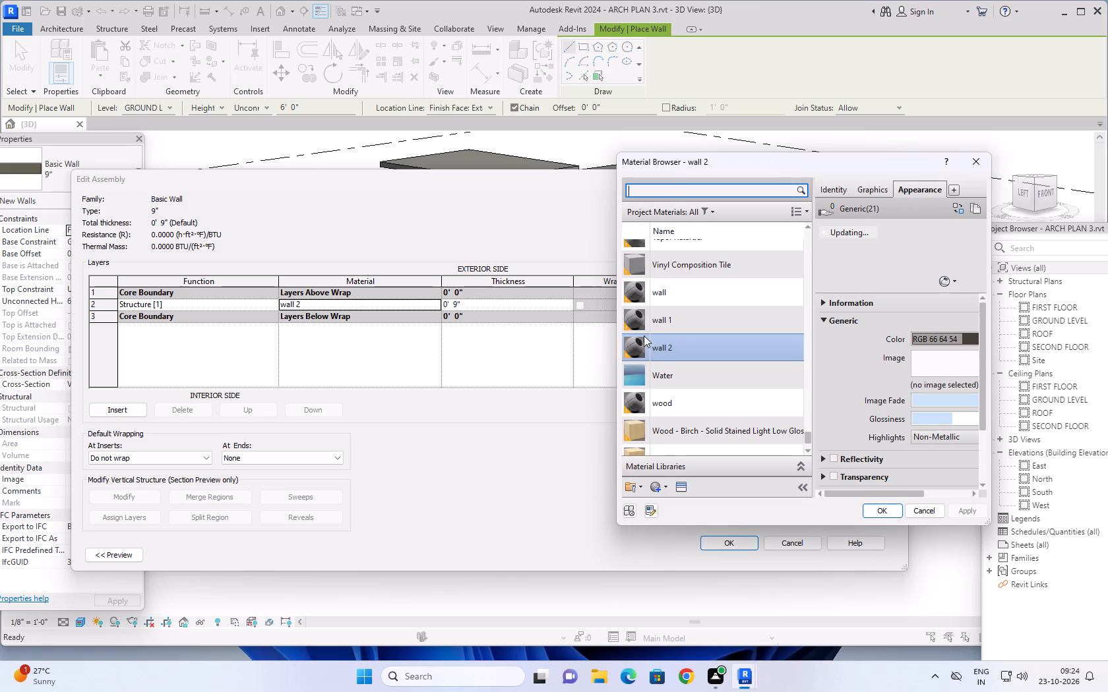
{"action": "left_click", "coordinate": [664, 295]}
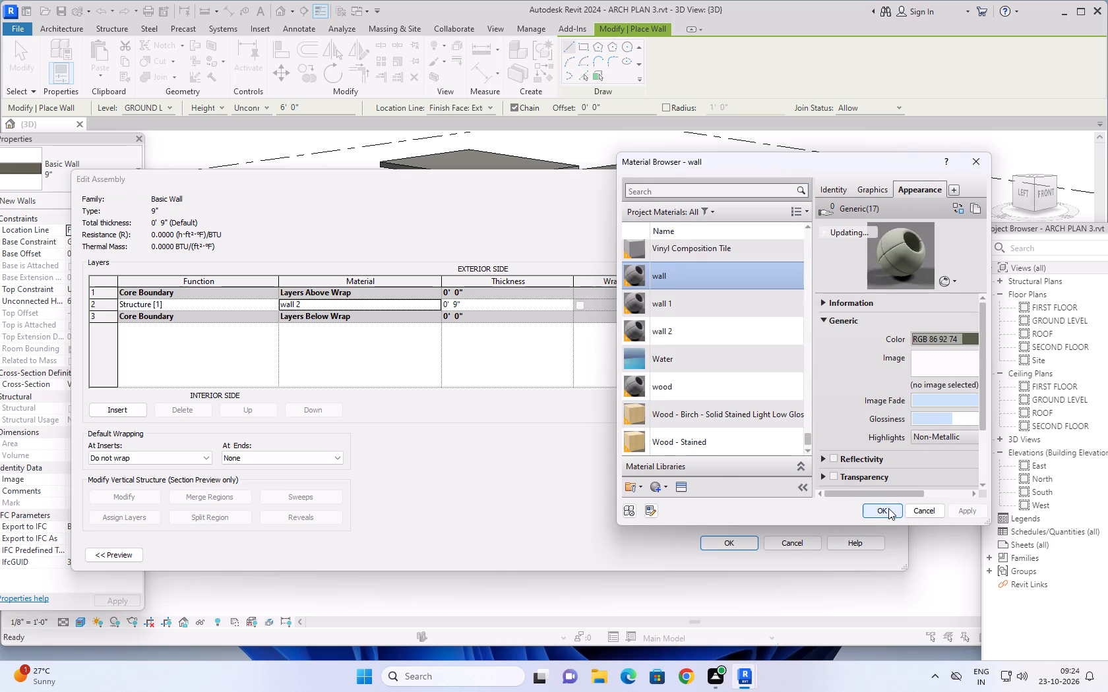
{"action": "scroll", "coordinate": [708, 366], "scroll_direction": "up", "scroll_amount": 13}
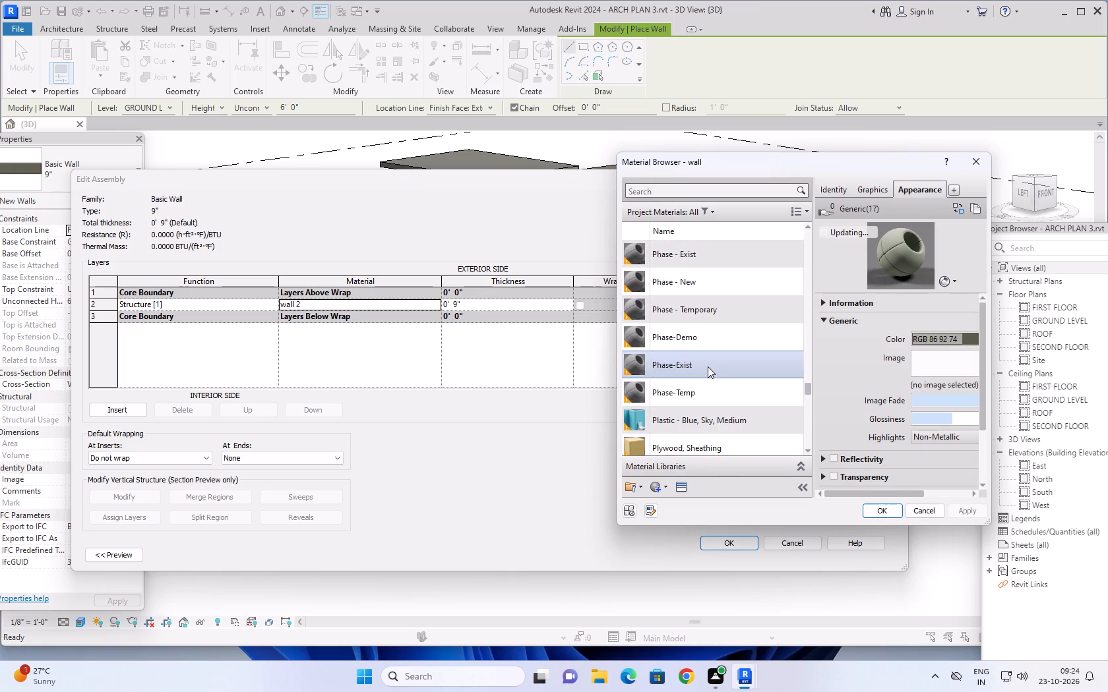
{"action": "scroll", "coordinate": [708, 366], "scroll_direction": "up", "scroll_amount": 17}
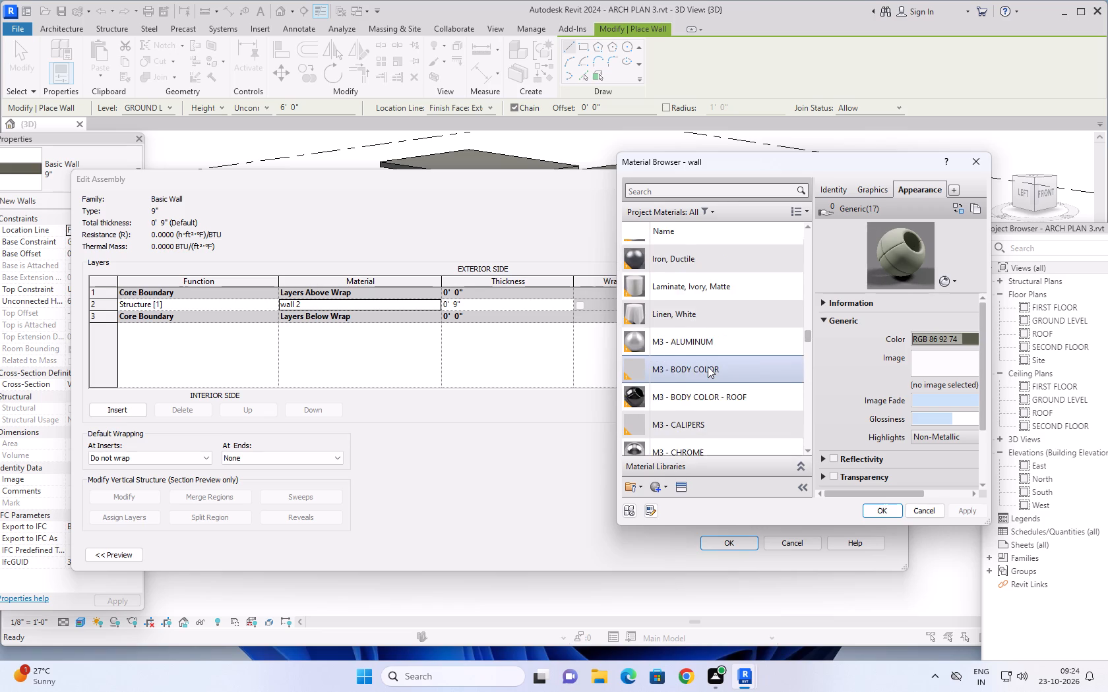
{"action": "scroll", "coordinate": [708, 366], "scroll_direction": "up", "scroll_amount": 20}
{"action": "scroll", "coordinate": [708, 366], "scroll_direction": "up", "scroll_amount": 7}
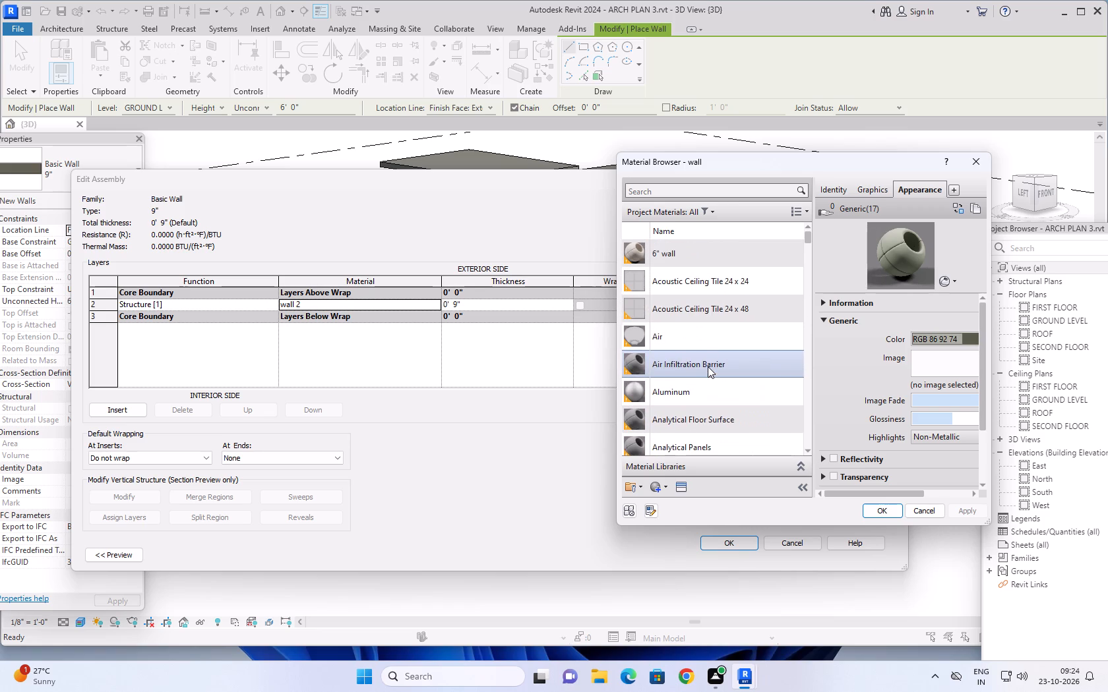
{"action": "scroll", "coordinate": [708, 366], "scroll_direction": "up", "scroll_amount": 8}
{"action": "left_click", "coordinate": [683, 252]}
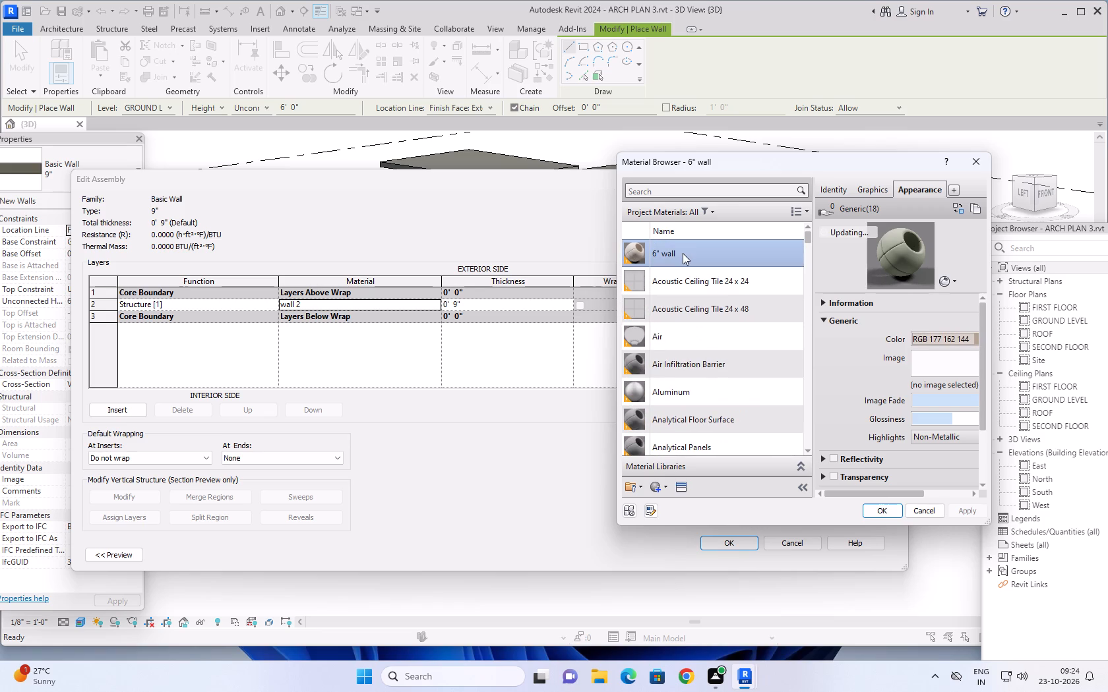
{"action": "left_click", "coordinate": [882, 509]}
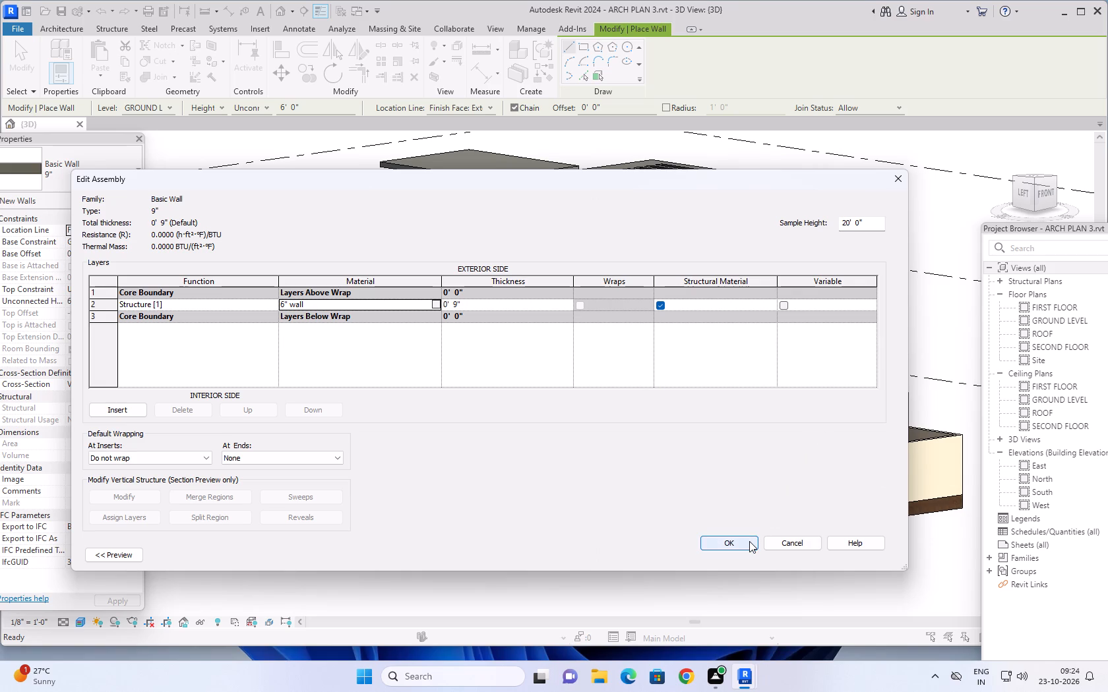
{"action": "left_click", "coordinate": [749, 541]}
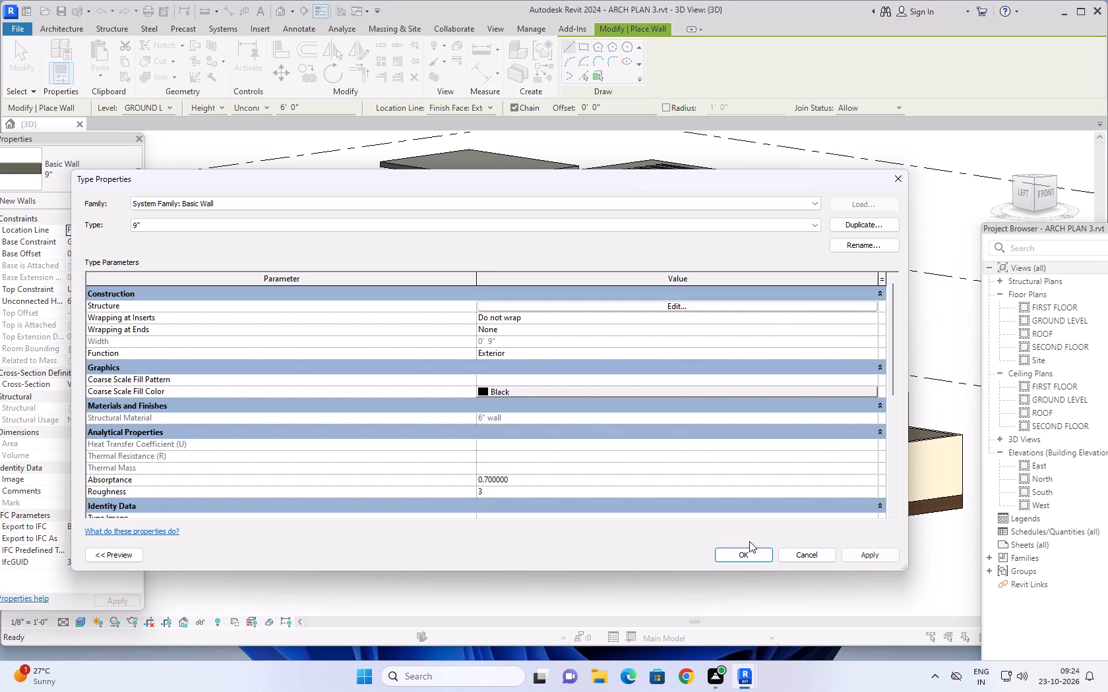
{"action": "left_click", "coordinate": [874, 559]}
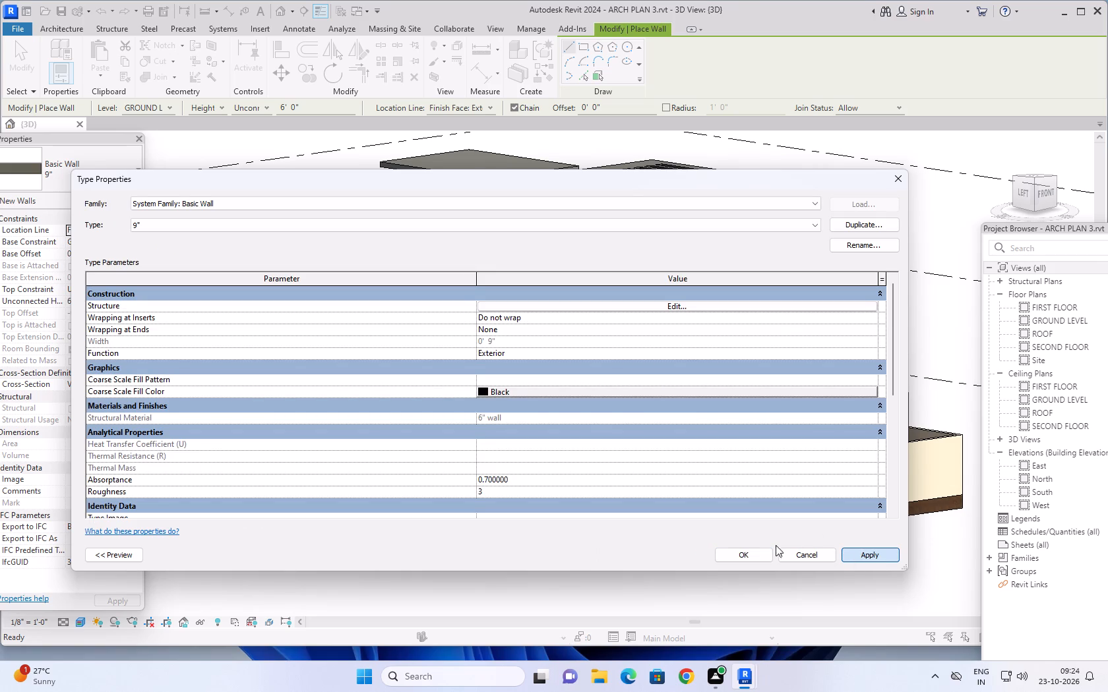
{"action": "left_click", "coordinate": [758, 555]}
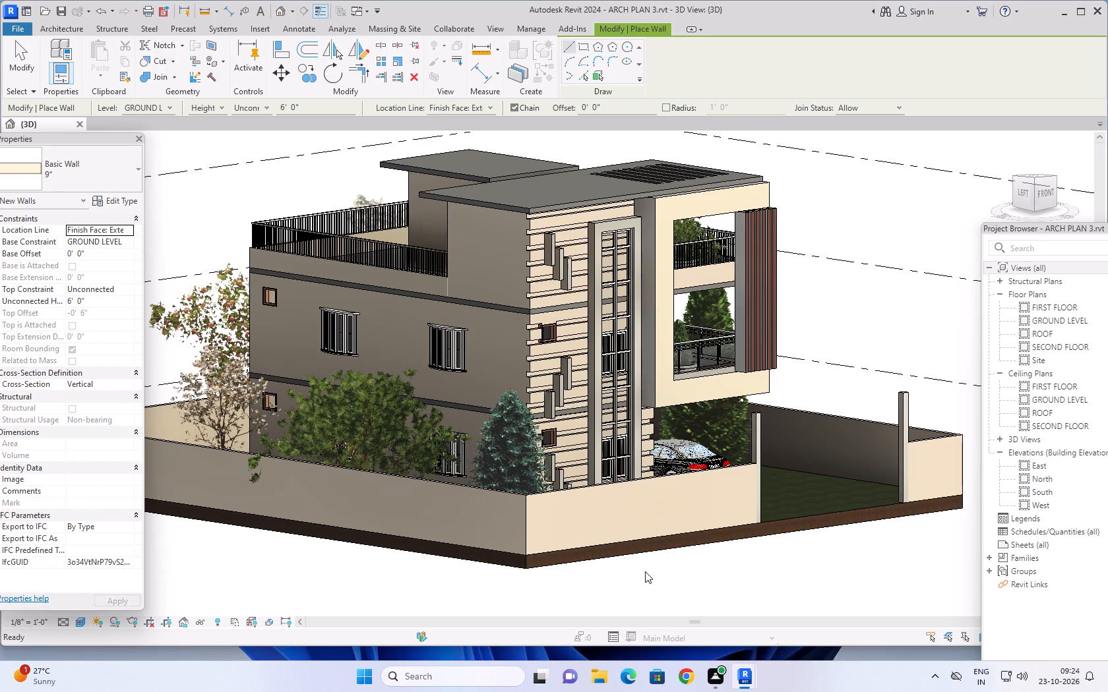
Change the structure material of the 6" basic wall type to "wall" and apply it.
{"action": "middle_click_drag", "start_coordinate": [645, 571], "coordinate": [689, 558]}
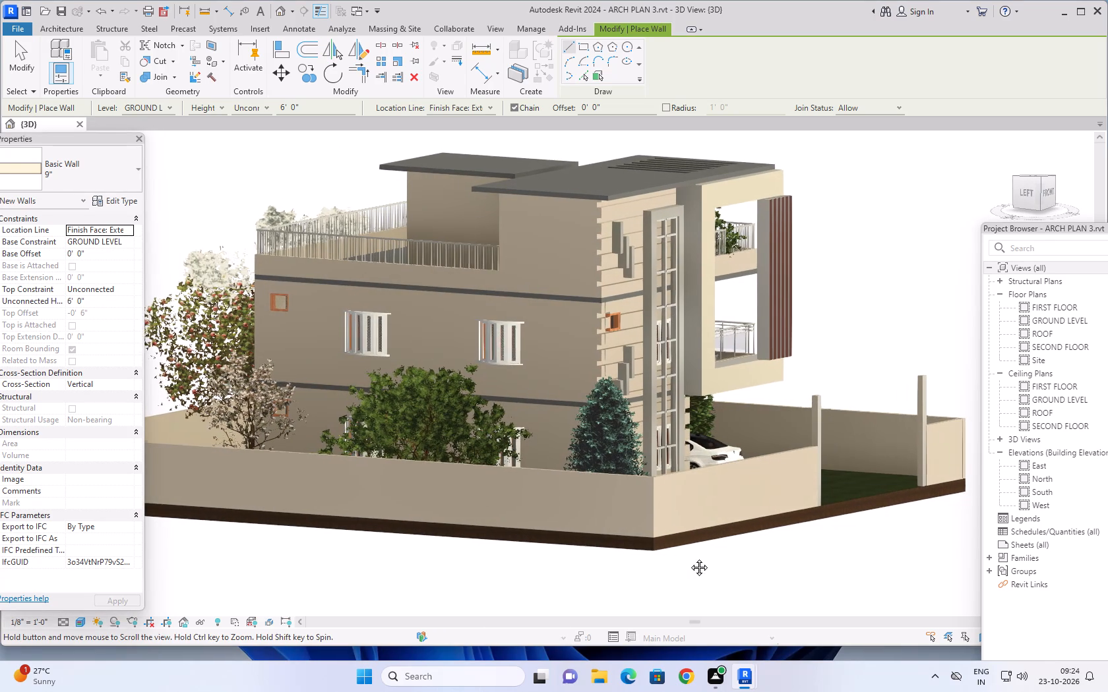
{"action": "middle_click_drag", "start_coordinate": [689, 558], "coordinate": [698, 534]}
{"action": "middle_click_drag", "start_coordinate": [774, 515], "coordinate": [733, 564]}
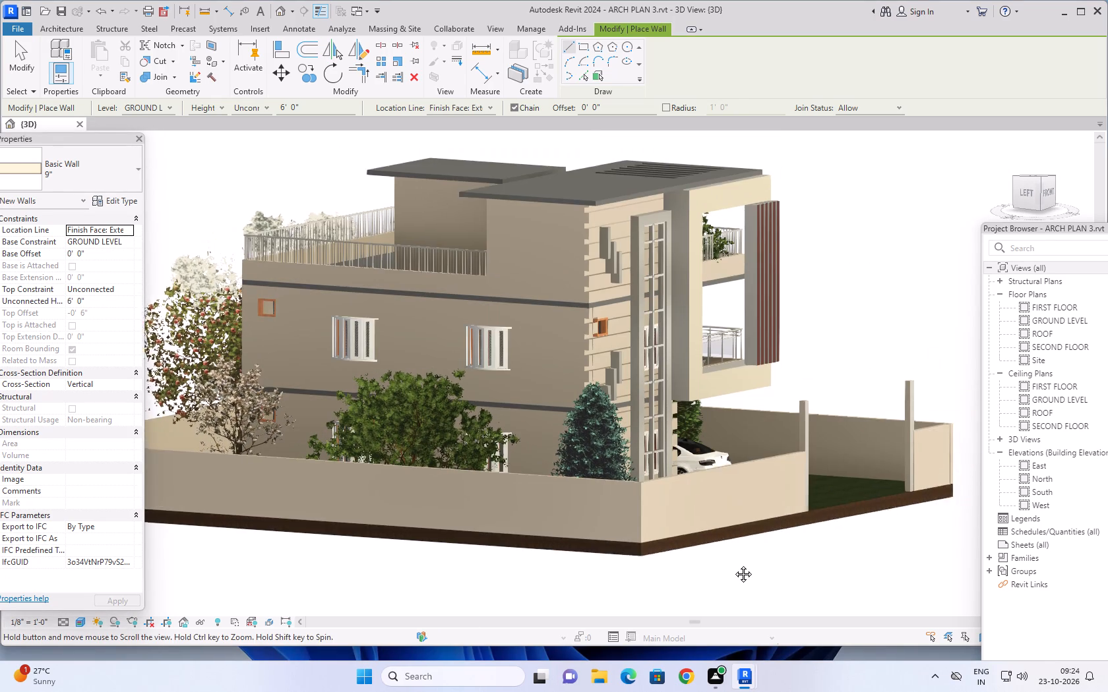
{"action": "middle_click_drag", "start_coordinate": [733, 564], "coordinate": [712, 575]}
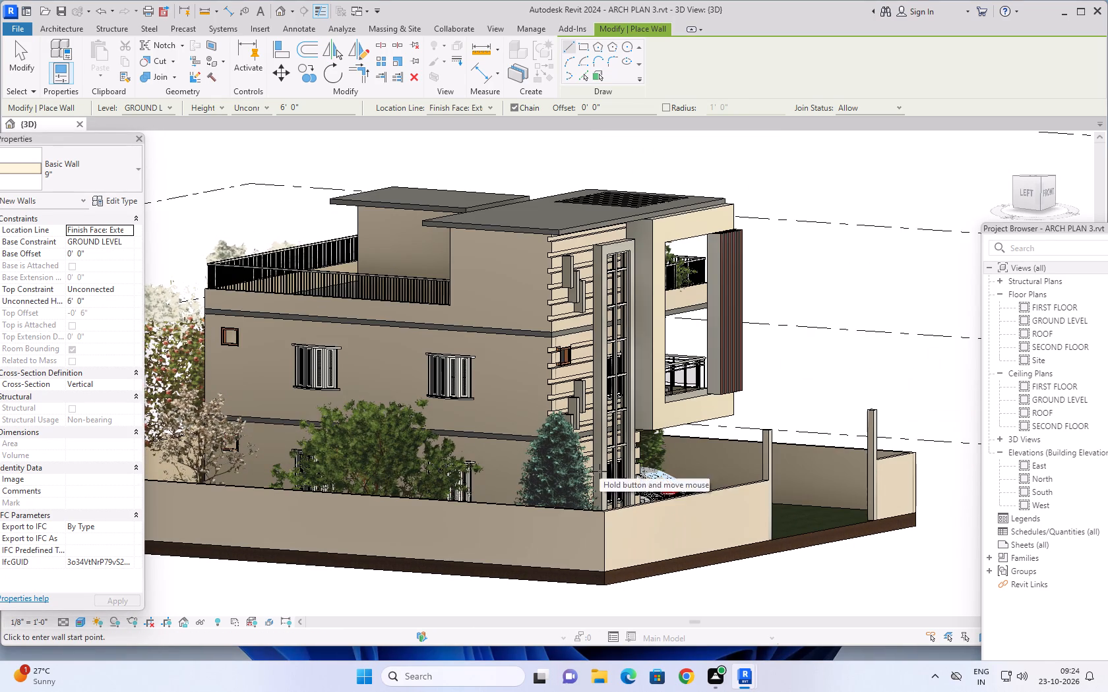
{"action": "left_click", "coordinate": [108, 183]}
{"action": "scroll", "coordinate": [83, 262], "scroll_direction": "up", "scroll_amount": 3}
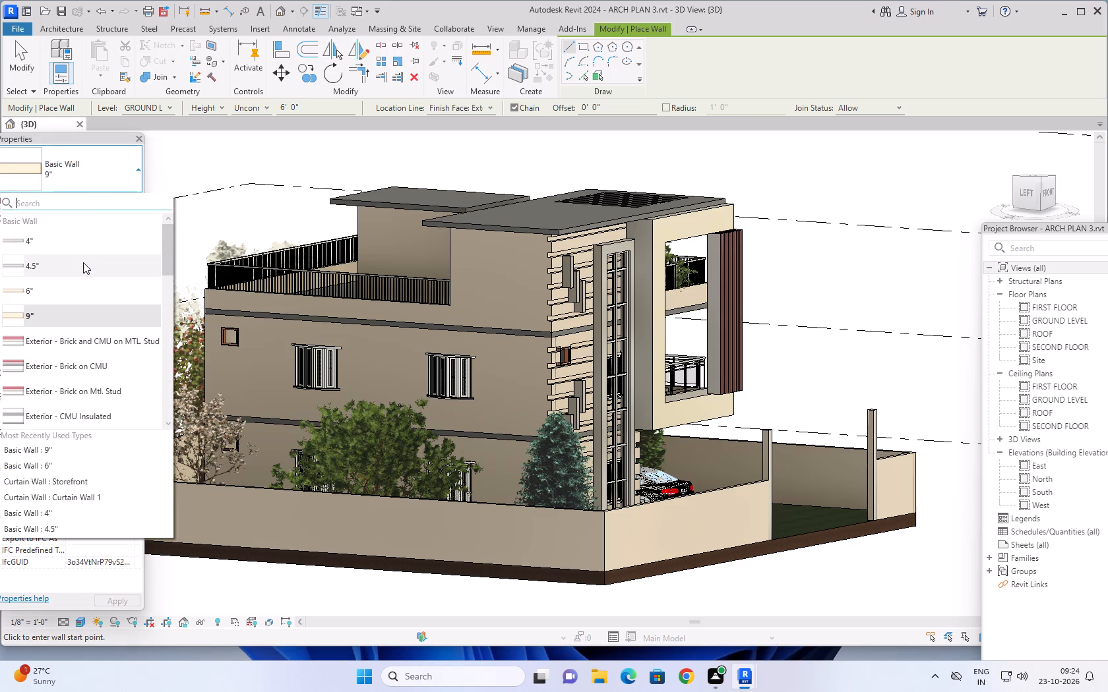
{"action": "scroll", "coordinate": [83, 262], "scroll_direction": "up", "scroll_amount": 2}
{"action": "left_click", "coordinate": [57, 291]}
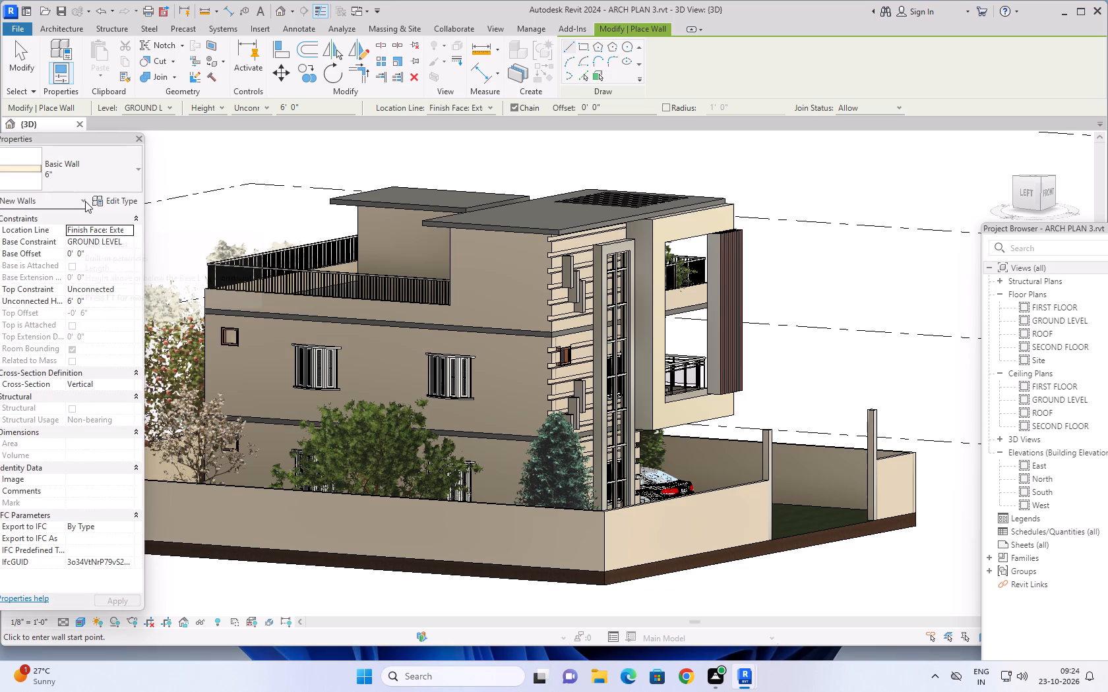
{"action": "left_click", "coordinate": [105, 198]}
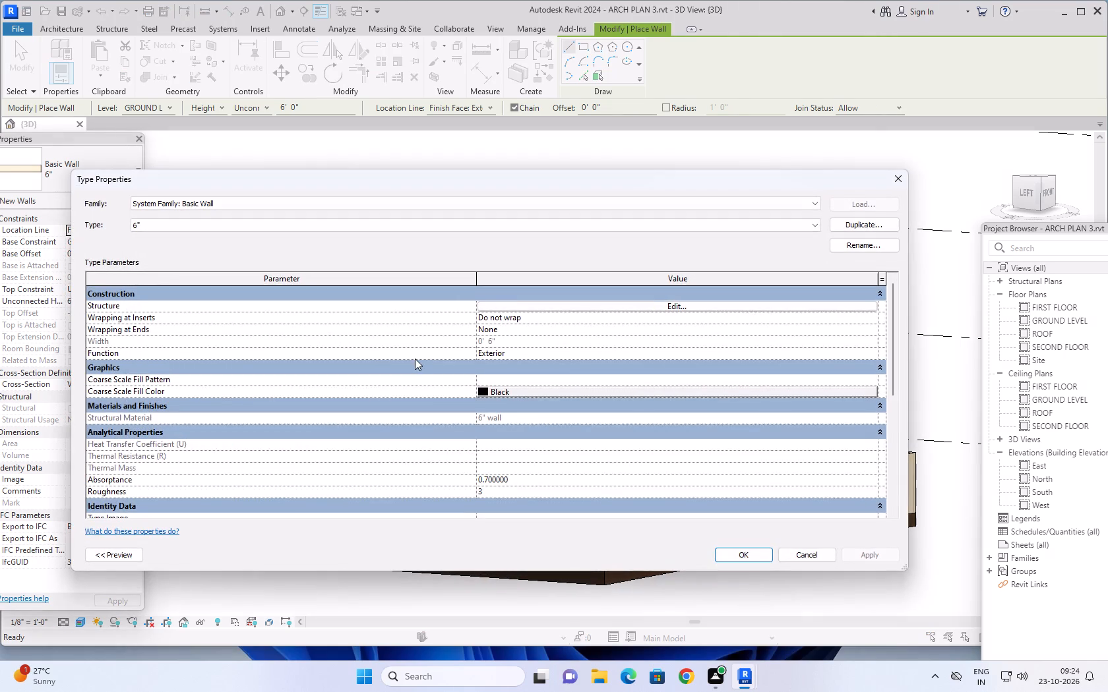
{"action": "left_click", "coordinate": [627, 307]}
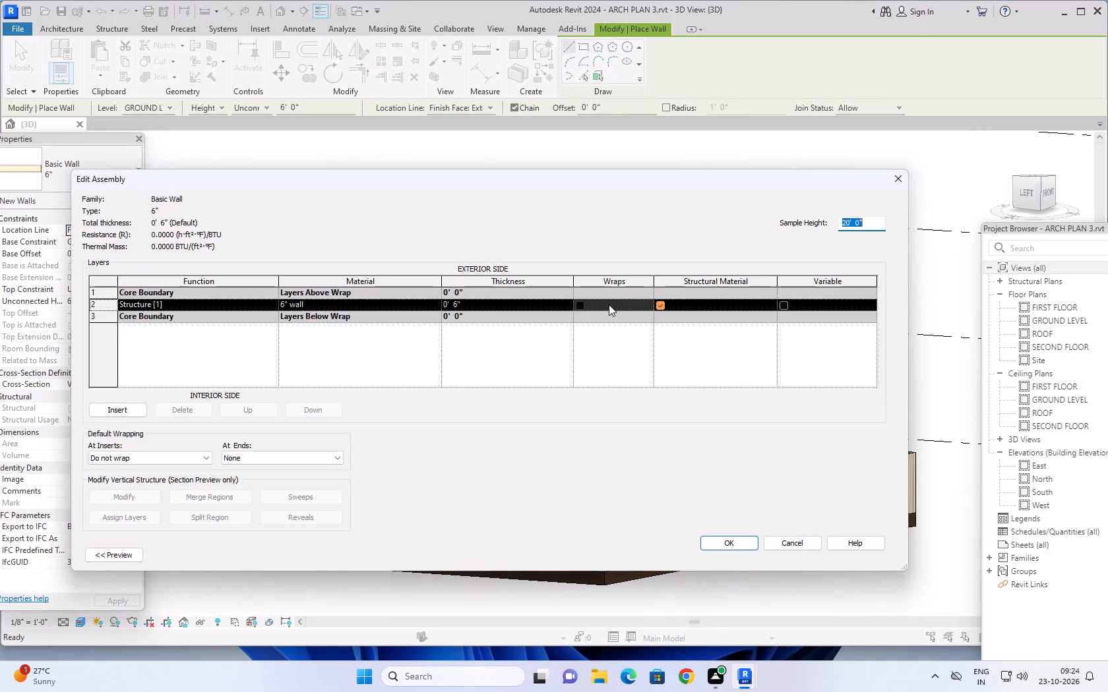
{"action": "left_click", "coordinate": [433, 304]}
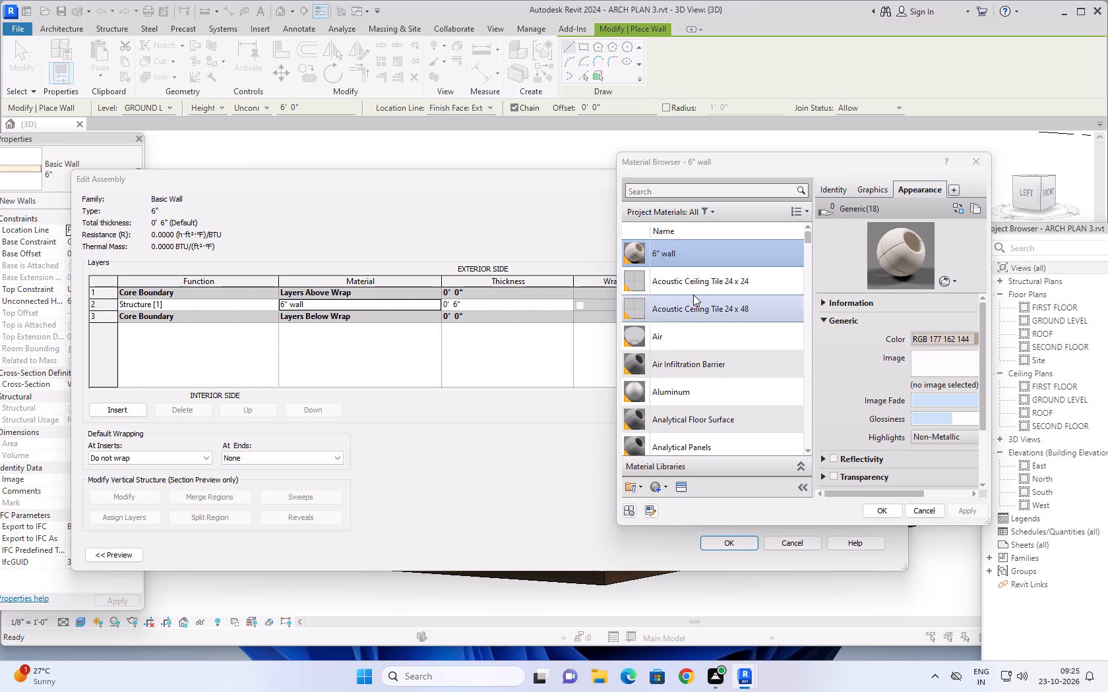
{"action": "scroll", "coordinate": [693, 293], "scroll_direction": "down", "scroll_amount": 16}
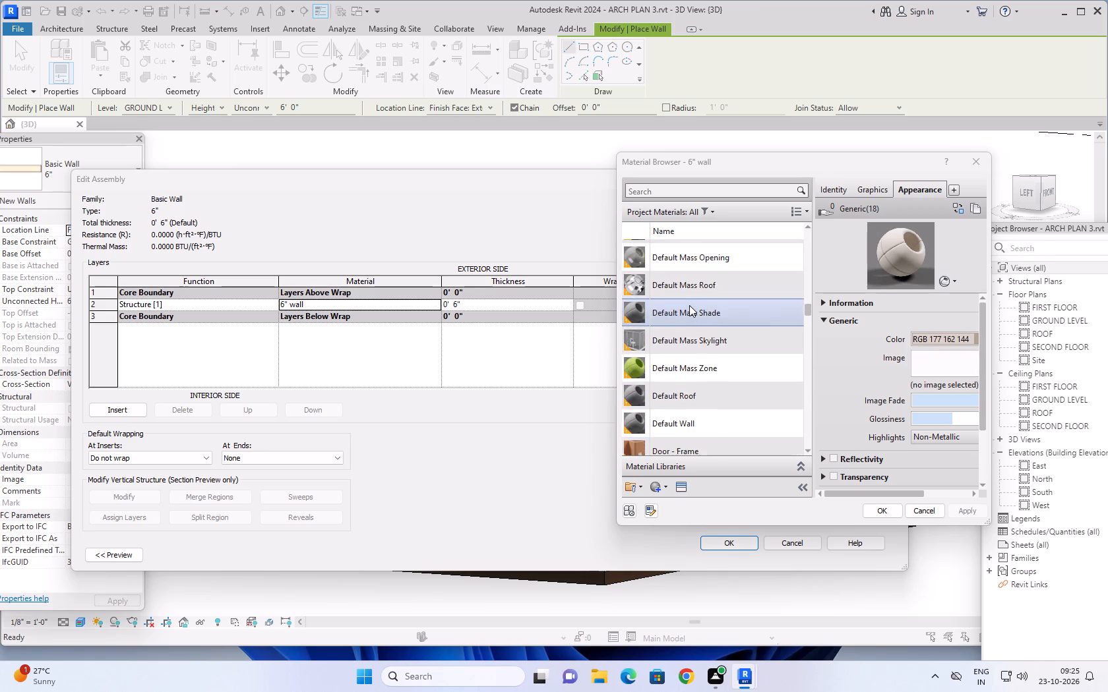
{"action": "scroll", "coordinate": [689, 305], "scroll_direction": "down", "scroll_amount": 11}
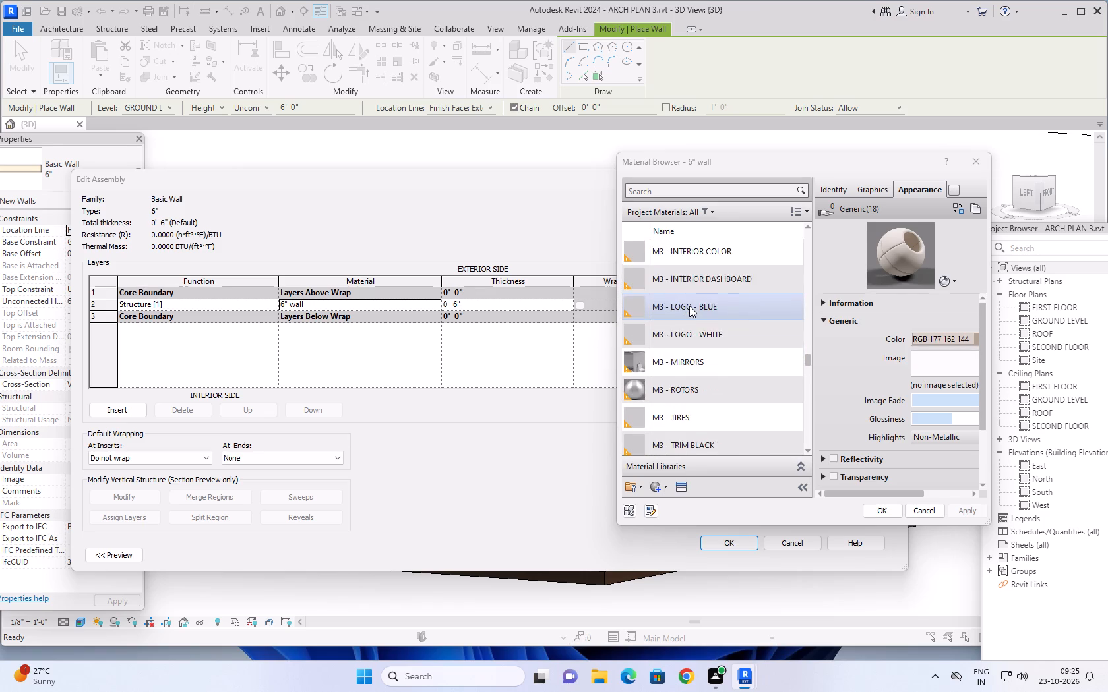
{"action": "scroll", "coordinate": [689, 306], "scroll_direction": "down", "scroll_amount": 6}
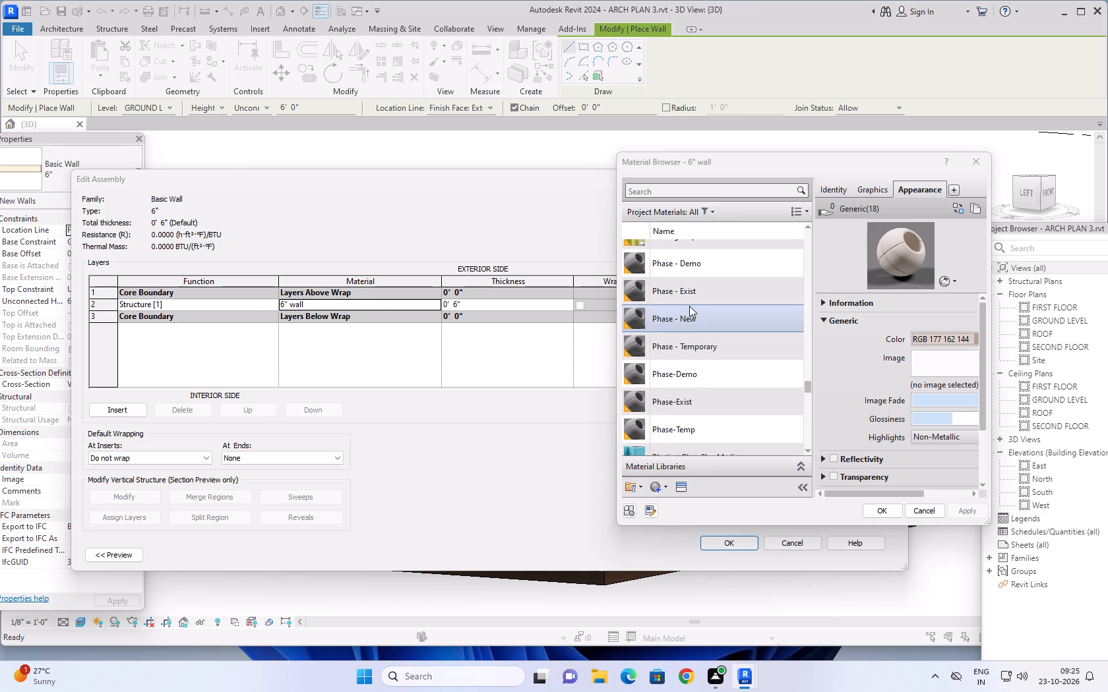
{"action": "scroll", "coordinate": [689, 306], "scroll_direction": "down", "scroll_amount": 13}
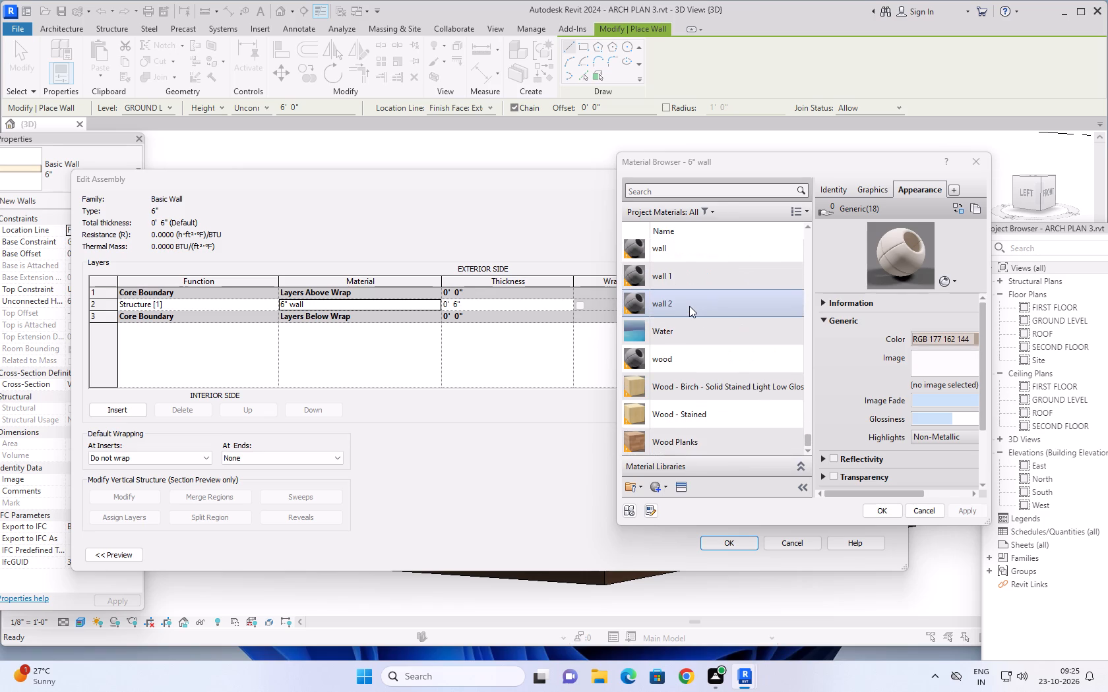
{"action": "left_click", "coordinate": [706, 255]}
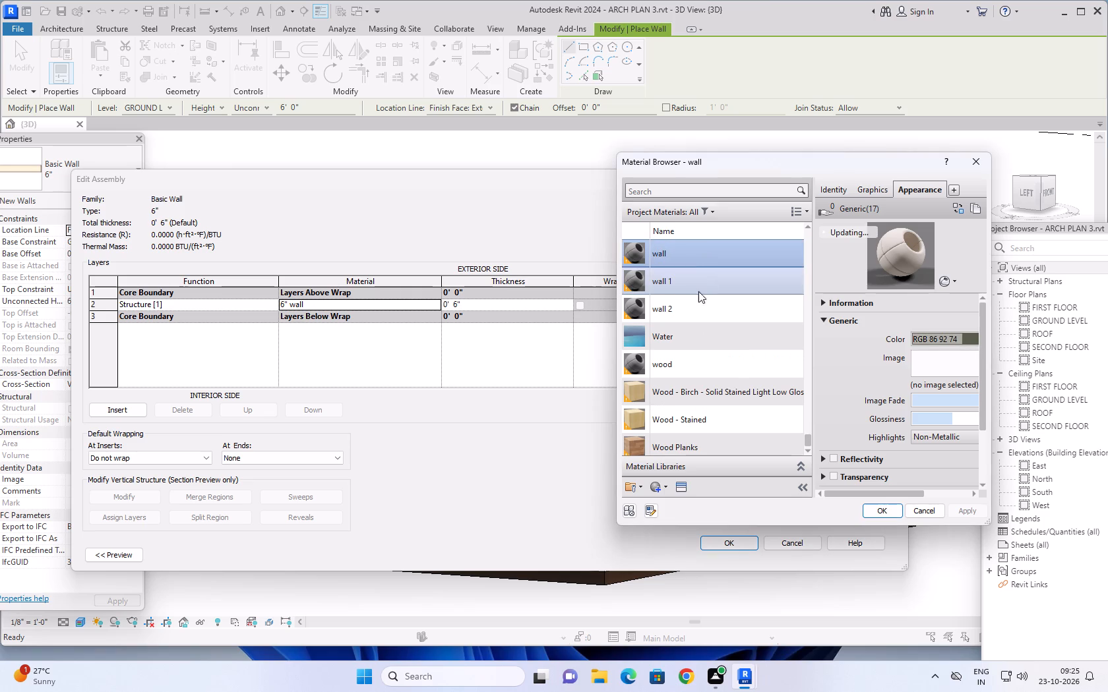
{"action": "left_click", "coordinate": [882, 509]}
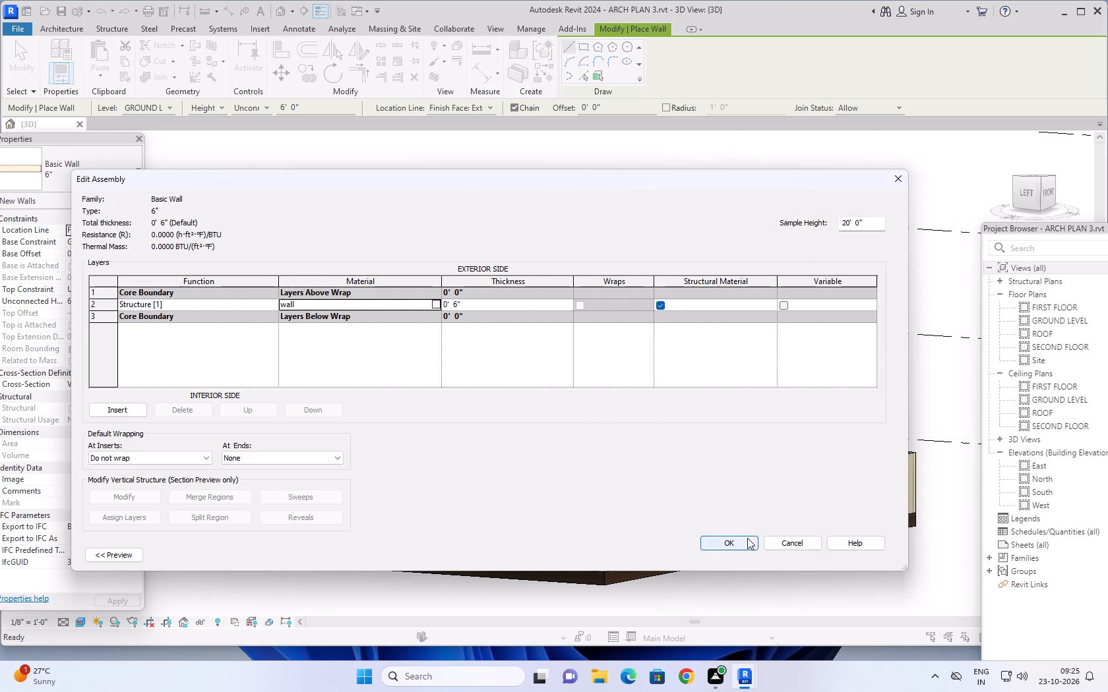
{"action": "left_click", "coordinate": [747, 538]}
{"action": "left_click", "coordinate": [856, 554]}
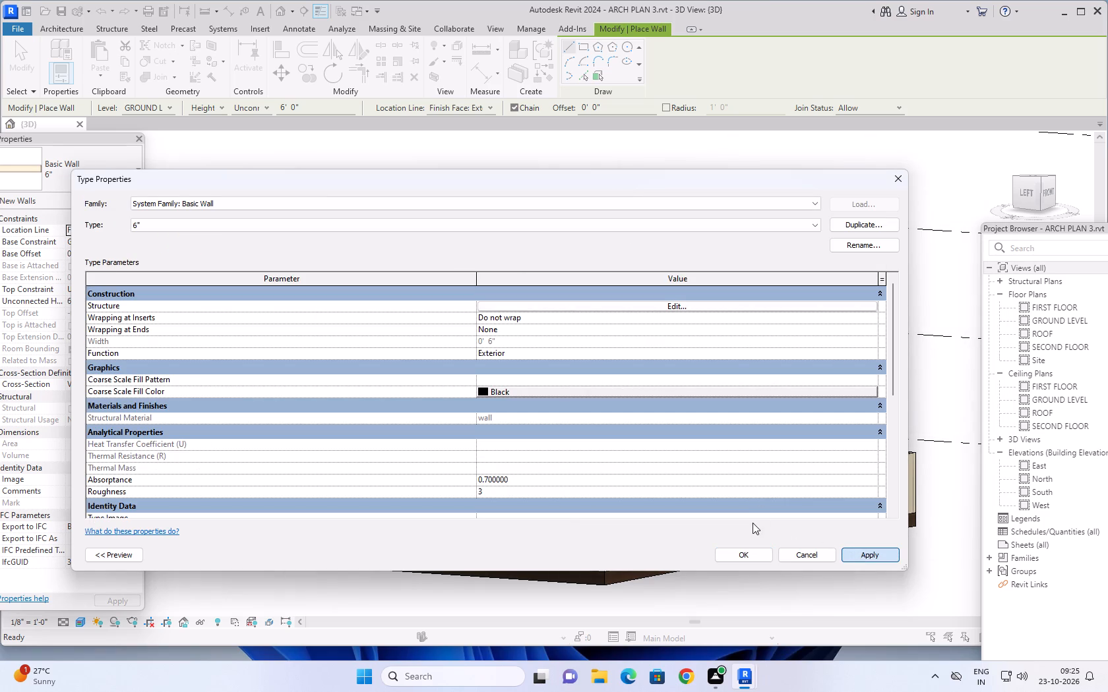
{"action": "left_click", "coordinate": [739, 554]}
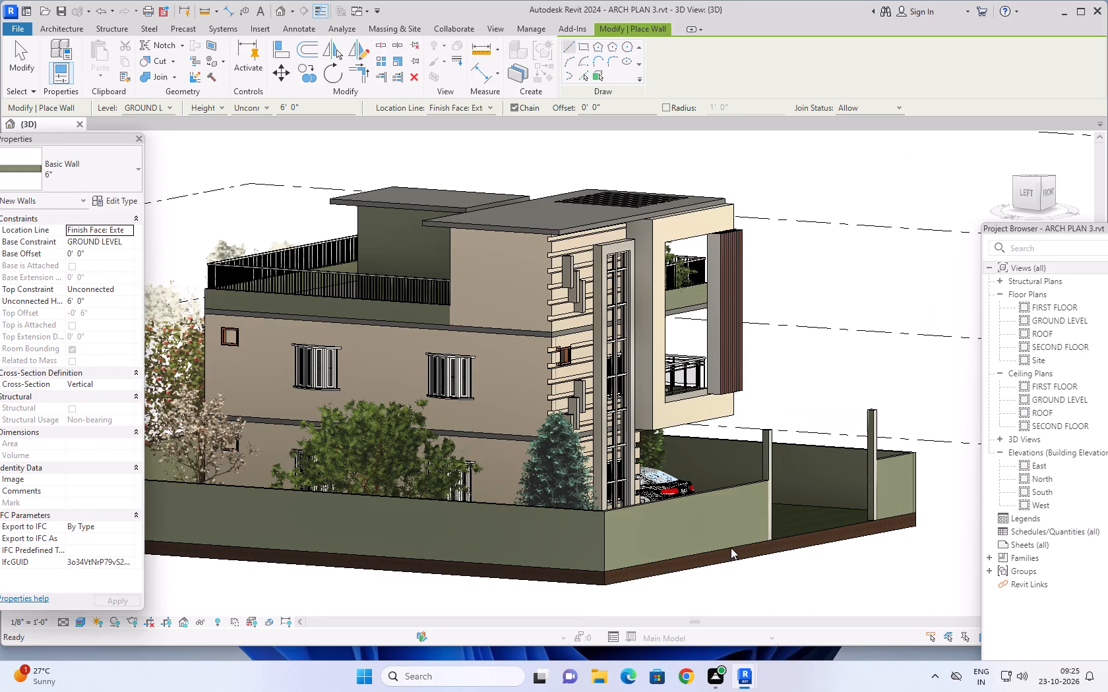
Examine the recoloured compound and parapet walls from the front-left corner, from above and from the front.
{"action": "middle_click_drag", "start_coordinate": [762, 575], "coordinate": [684, 556]}
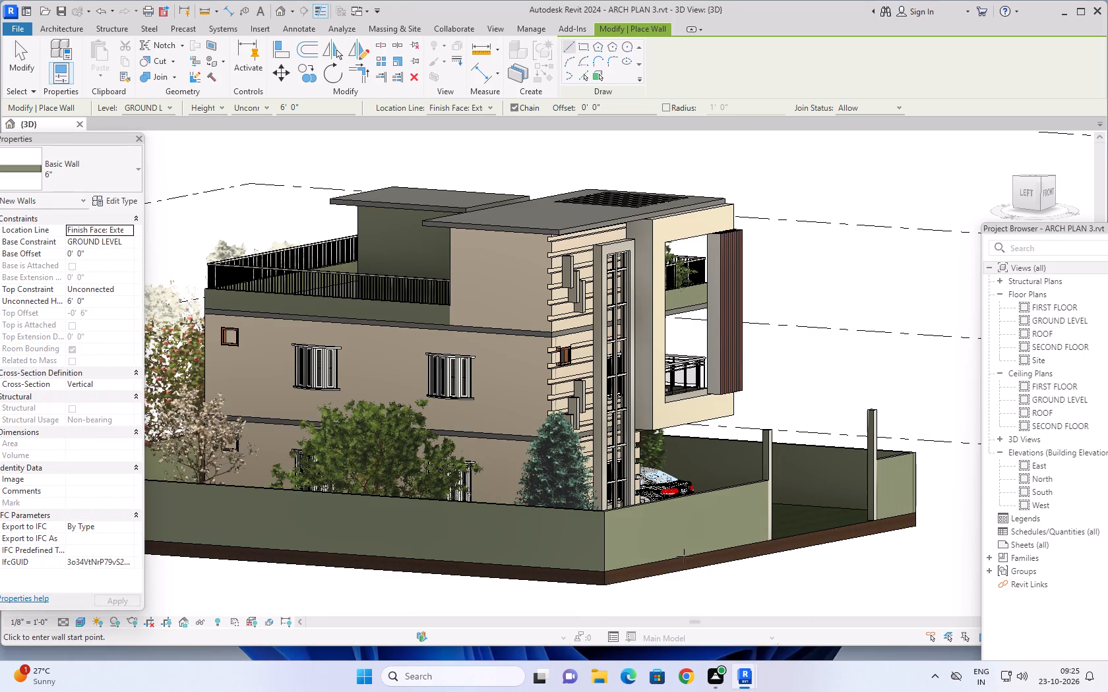
{"action": "middle_click_drag", "start_coordinate": [684, 556], "coordinate": [681, 552]}
{"action": "middle_click_drag", "start_coordinate": [832, 376], "coordinate": [789, 384], "text": "shift"}
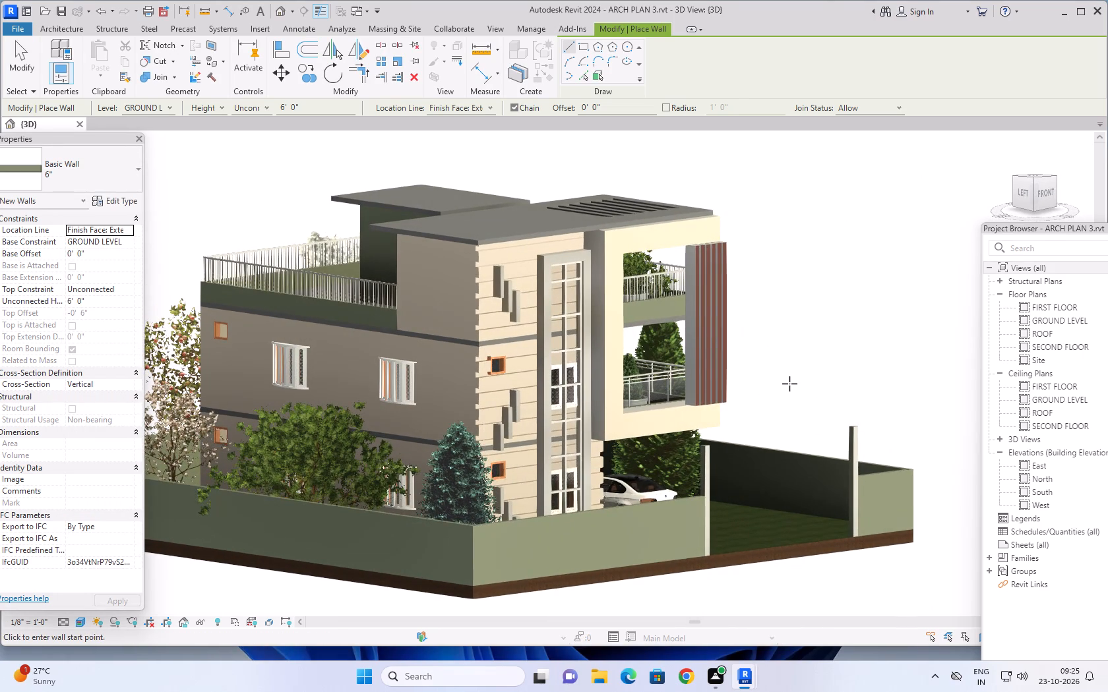
{"action": "middle_click_drag", "start_coordinate": [785, 353], "coordinate": [842, 333]}
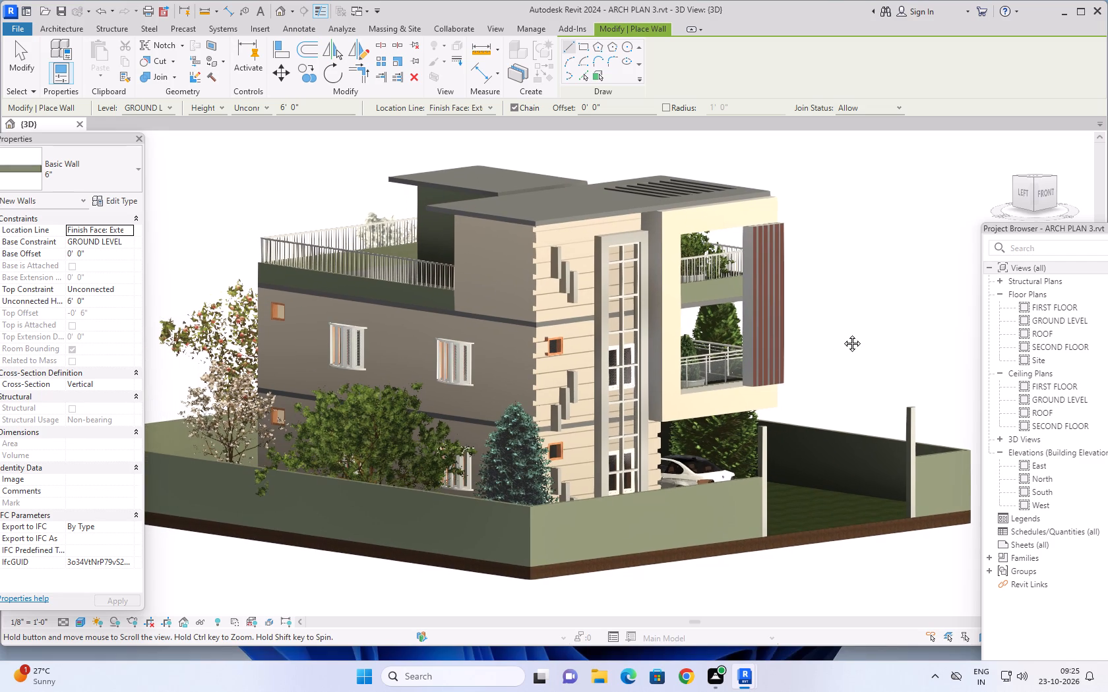
{"action": "middle_click_drag", "start_coordinate": [842, 333], "coordinate": [843, 335]}
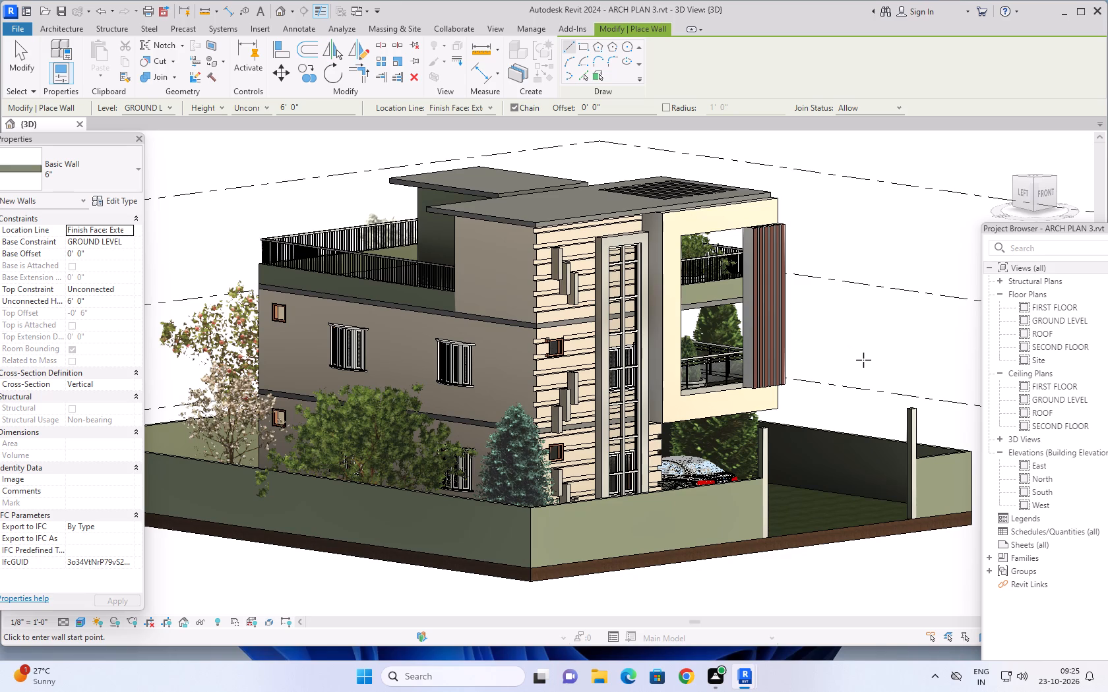
{"action": "middle_click_drag", "start_coordinate": [863, 360], "coordinate": [791, 425], "text": "shift"}
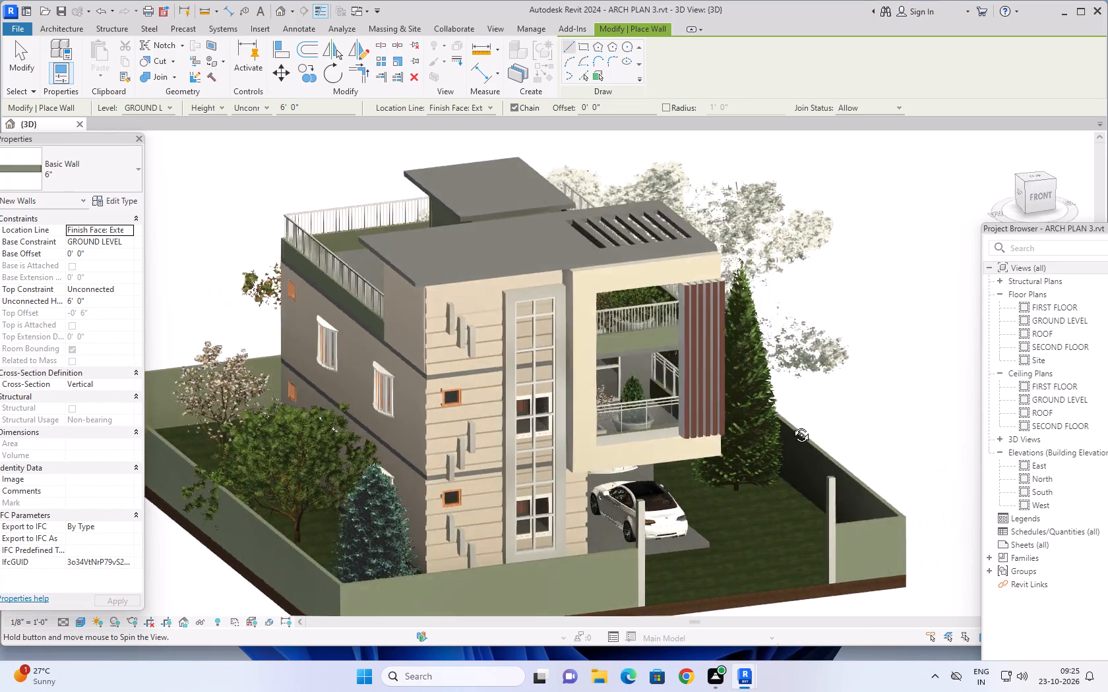
{"action": "middle_click_drag", "start_coordinate": [791, 425], "coordinate": [702, 349], "text": "shift"}
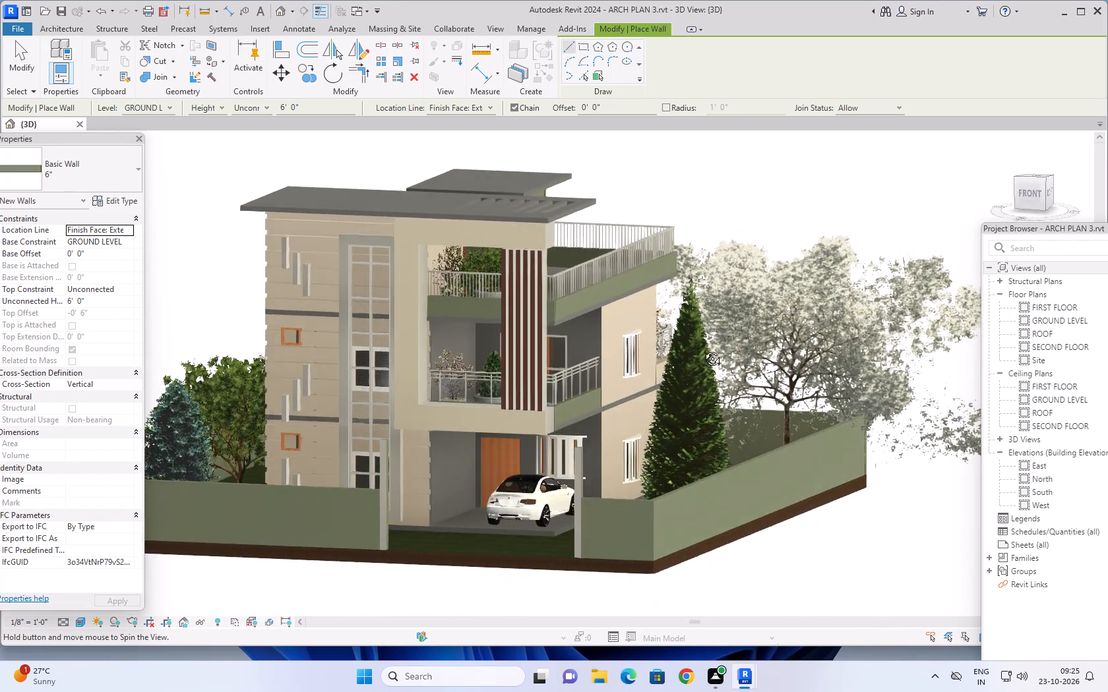
{"action": "middle_click_drag", "start_coordinate": [702, 349], "coordinate": [715, 315], "text": "shift"}
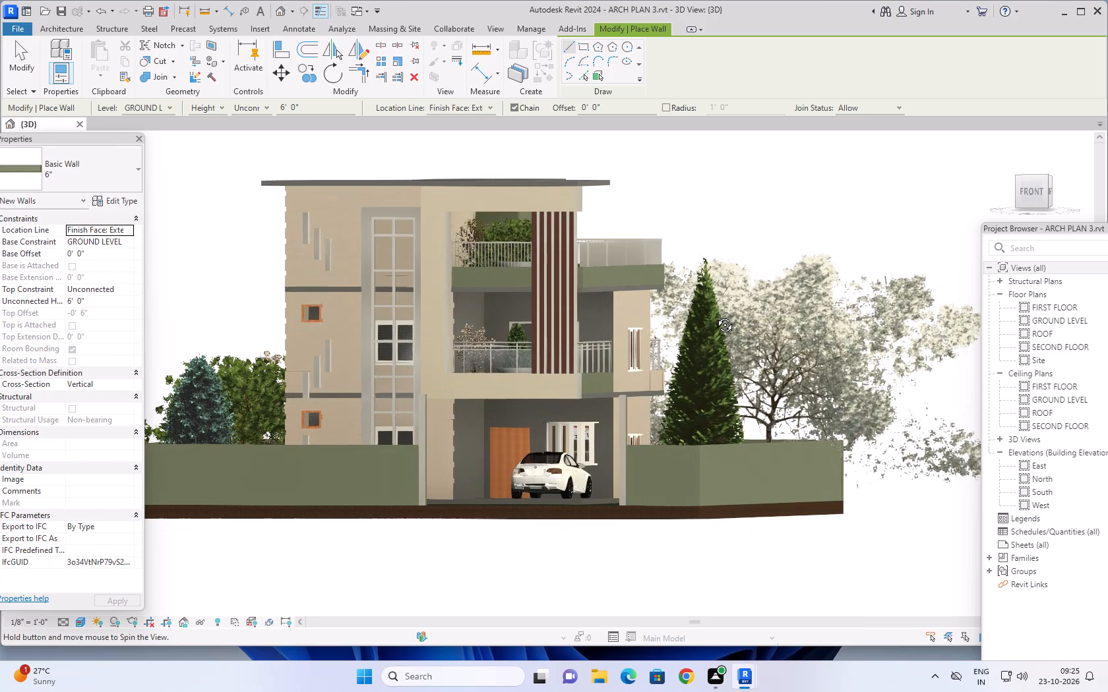
{"action": "middle_click_drag", "start_coordinate": [715, 315], "coordinate": [699, 342], "text": "shift"}
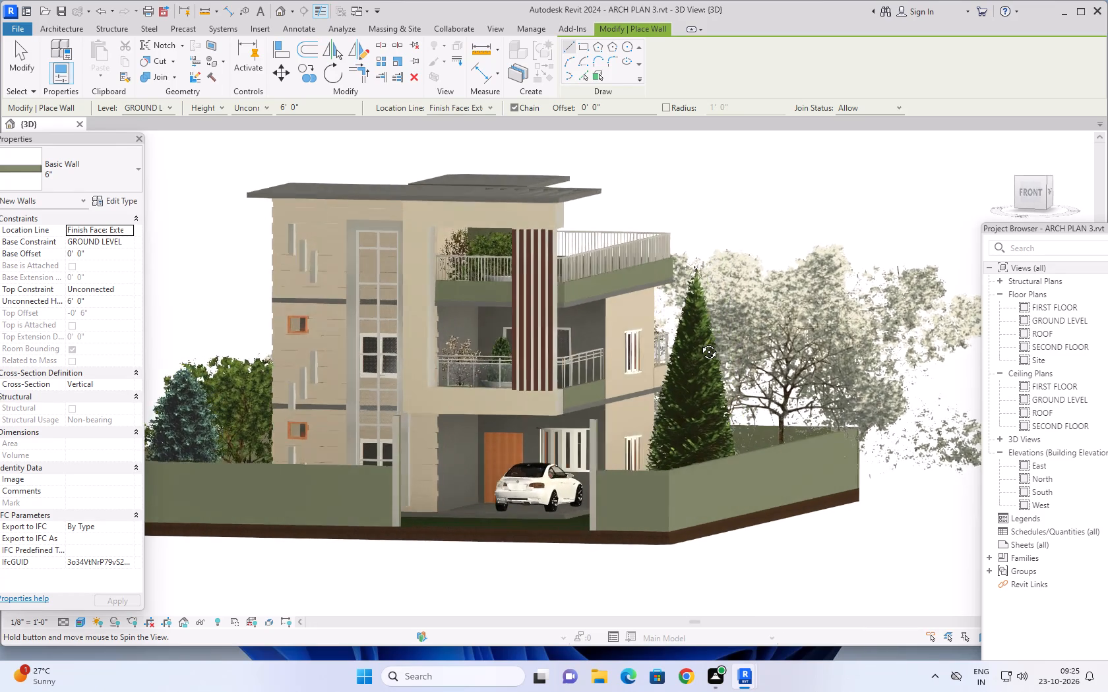
Examine the building and compound wall from the right side and front-right corner, ending back at the front-left corner.
{"action": "middle_click_drag", "start_coordinate": [699, 342], "coordinate": [524, 391], "text": "shift"}
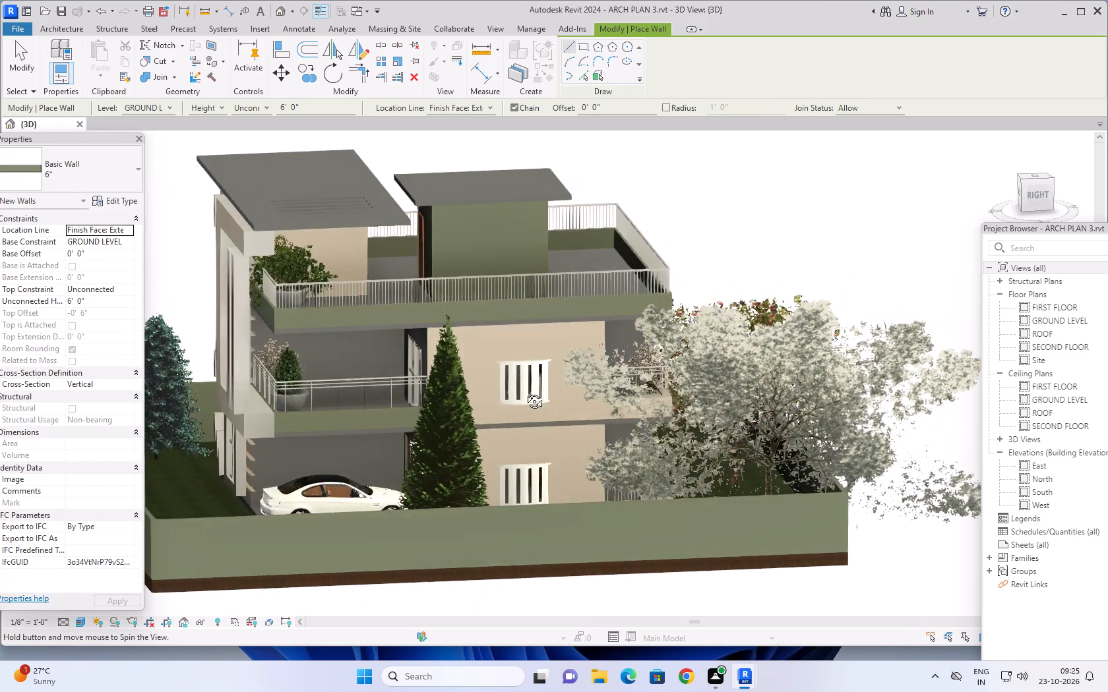
{"action": "middle_click_drag", "start_coordinate": [524, 391], "coordinate": [504, 387], "text": "shift"}
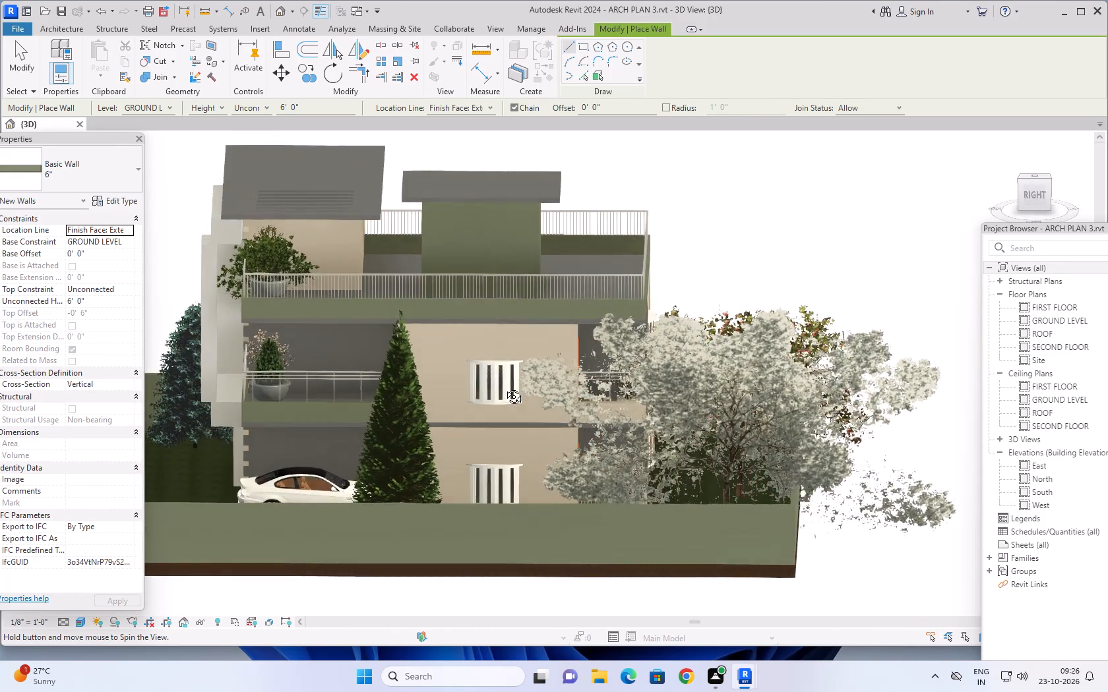
{"action": "middle_click_drag", "start_coordinate": [504, 387], "coordinate": [617, 393], "text": "shift"}
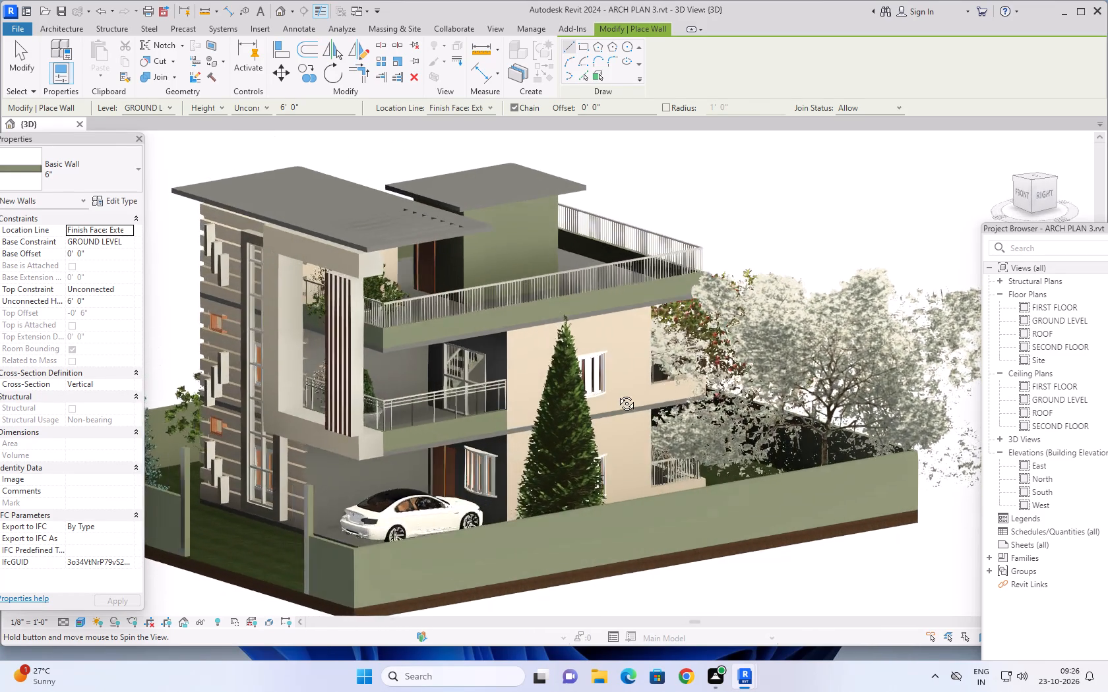
{"action": "middle_click_drag", "start_coordinate": [617, 393], "coordinate": [839, 374], "text": "shift"}
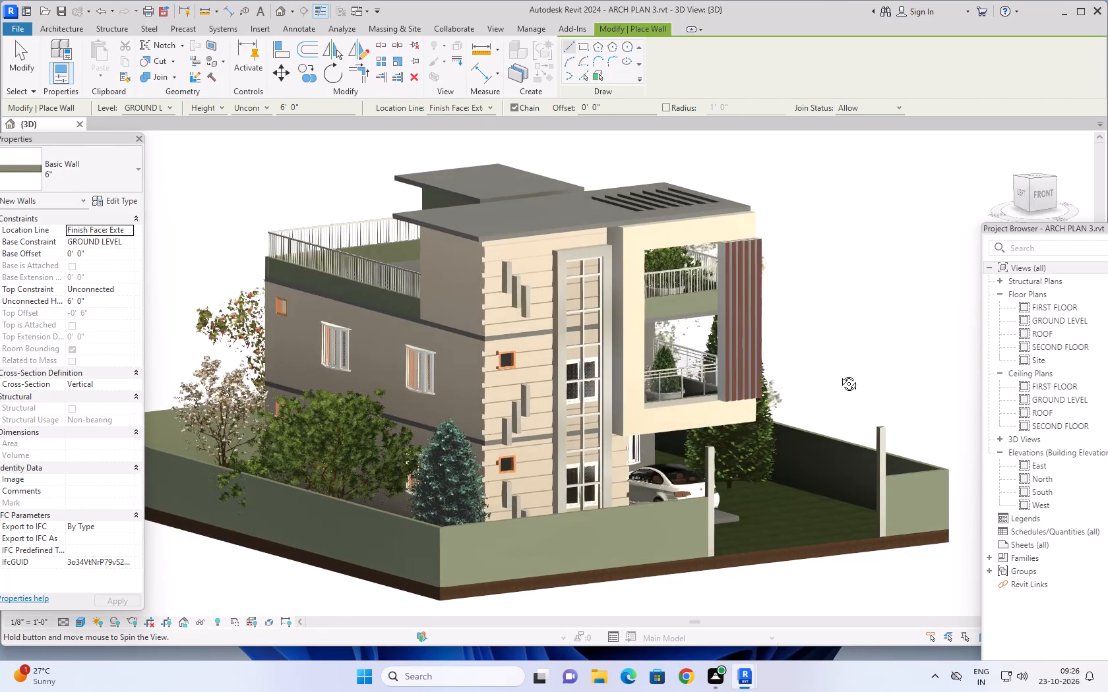
{"action": "middle_click_drag", "start_coordinate": [839, 374], "coordinate": [865, 373], "text": "shift"}
{"action": "middle_click_drag", "start_coordinate": [826, 314], "coordinate": [869, 355]}
{"action": "middle_click_drag", "start_coordinate": [869, 355], "coordinate": [873, 326], "text": "shift"}
{"action": "middle_click_drag", "start_coordinate": [873, 326], "coordinate": [807, 357]}
{"action": "scroll", "coordinate": [807, 357], "scroll_direction": "down", "scroll_amount": 1}
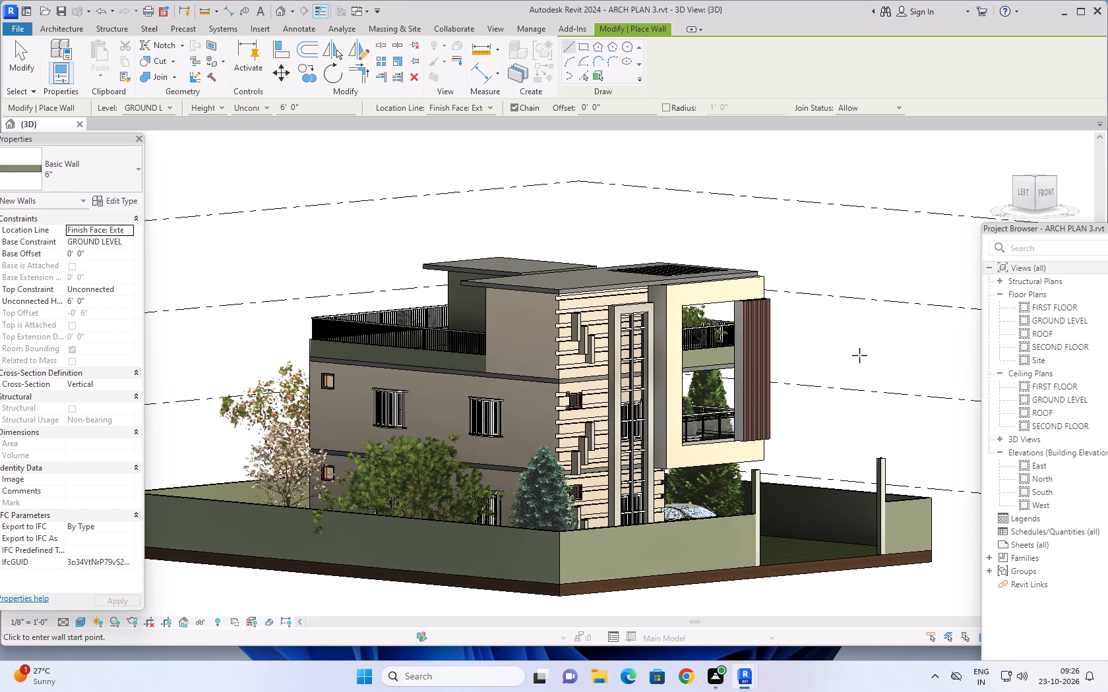
{"action": "middle_click_drag", "start_coordinate": [841, 358], "coordinate": [826, 362]}
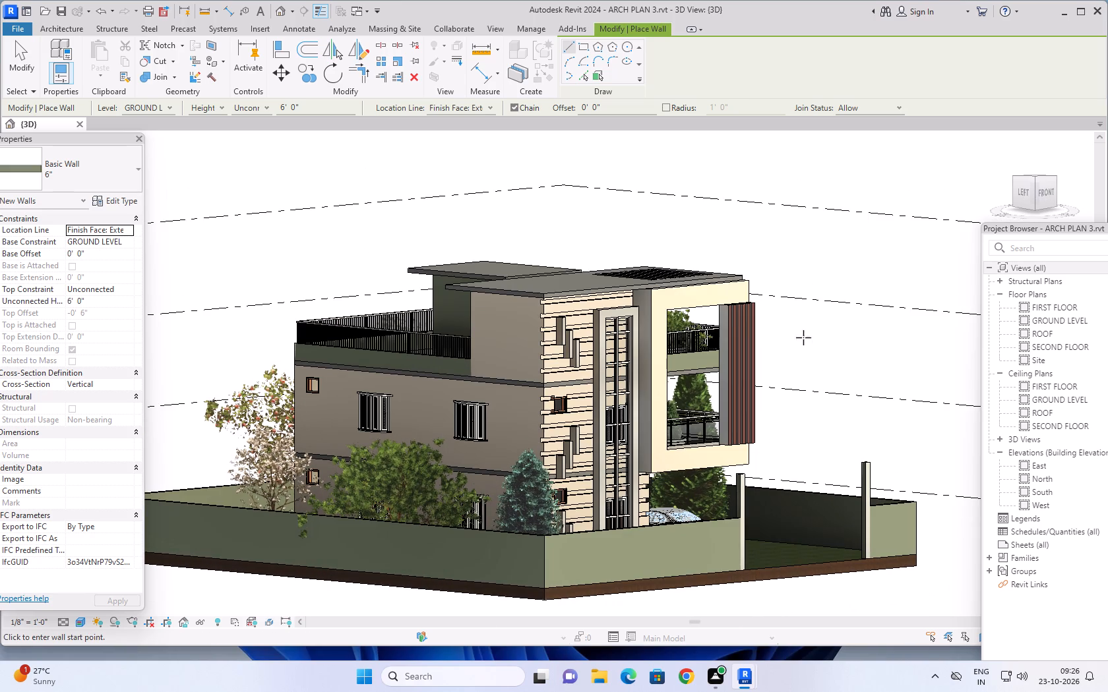
Paint the middle storey's recessed front wall face between the horizontal bands, and its corner edge strips, with the wall 1 material.
{"action": "left_click", "coordinate": [208, 62]}
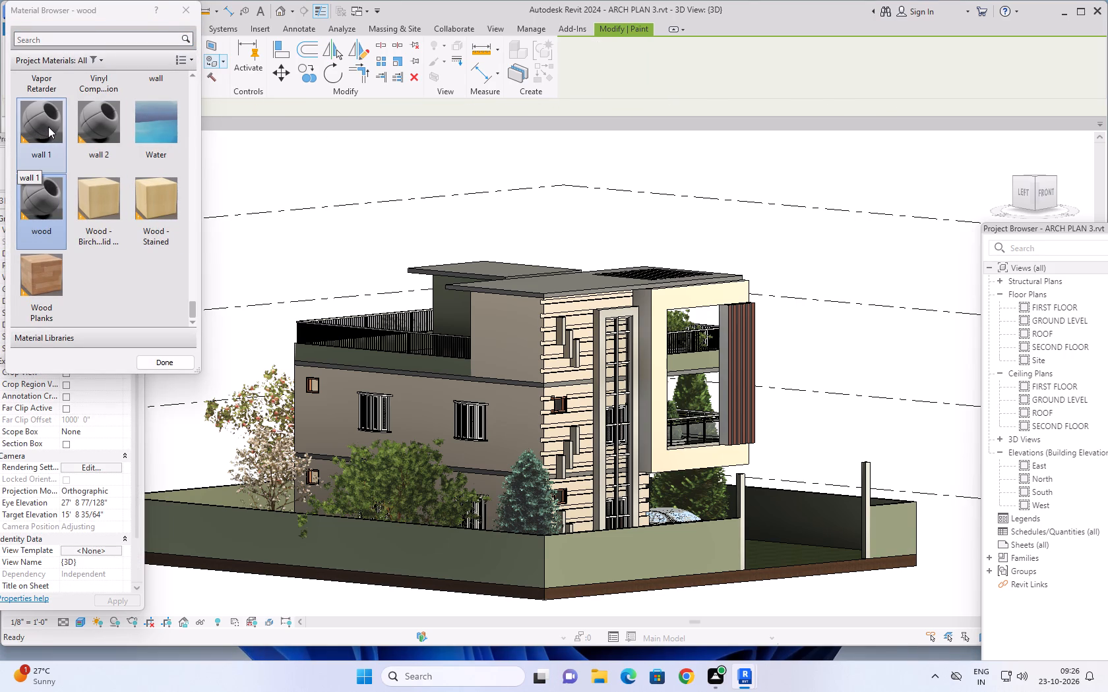
{"action": "left_click", "coordinate": [48, 127]}
{"action": "scroll", "coordinate": [557, 396], "scroll_direction": "up", "scroll_amount": 5}
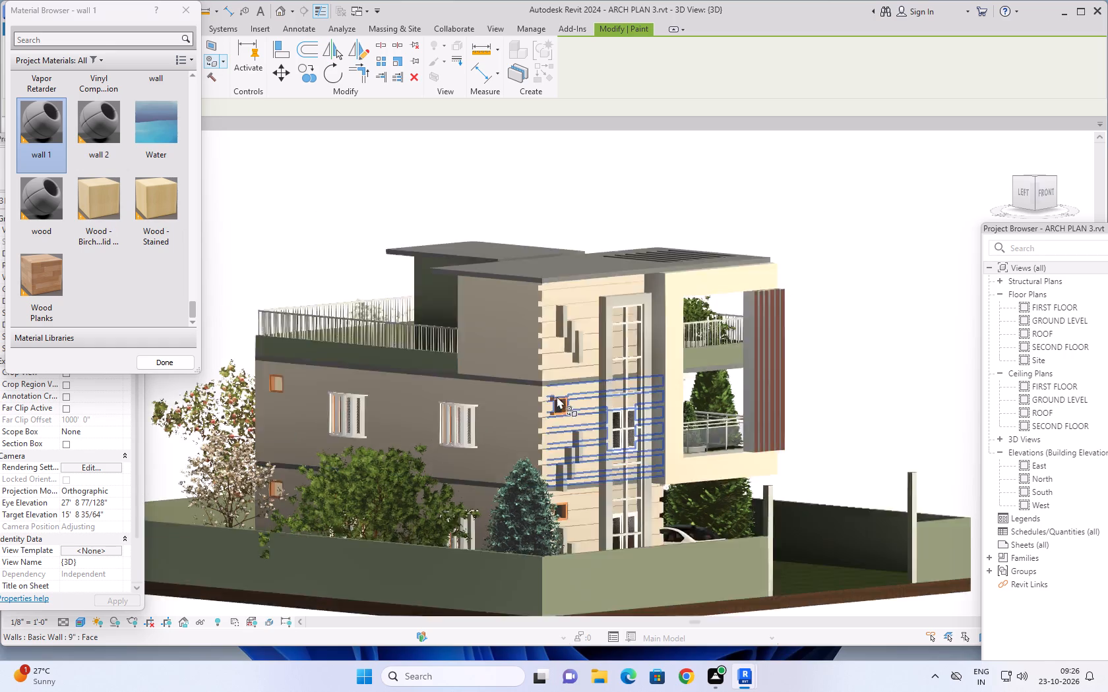
{"action": "scroll", "coordinate": [557, 396], "scroll_direction": "up", "scroll_amount": 6}
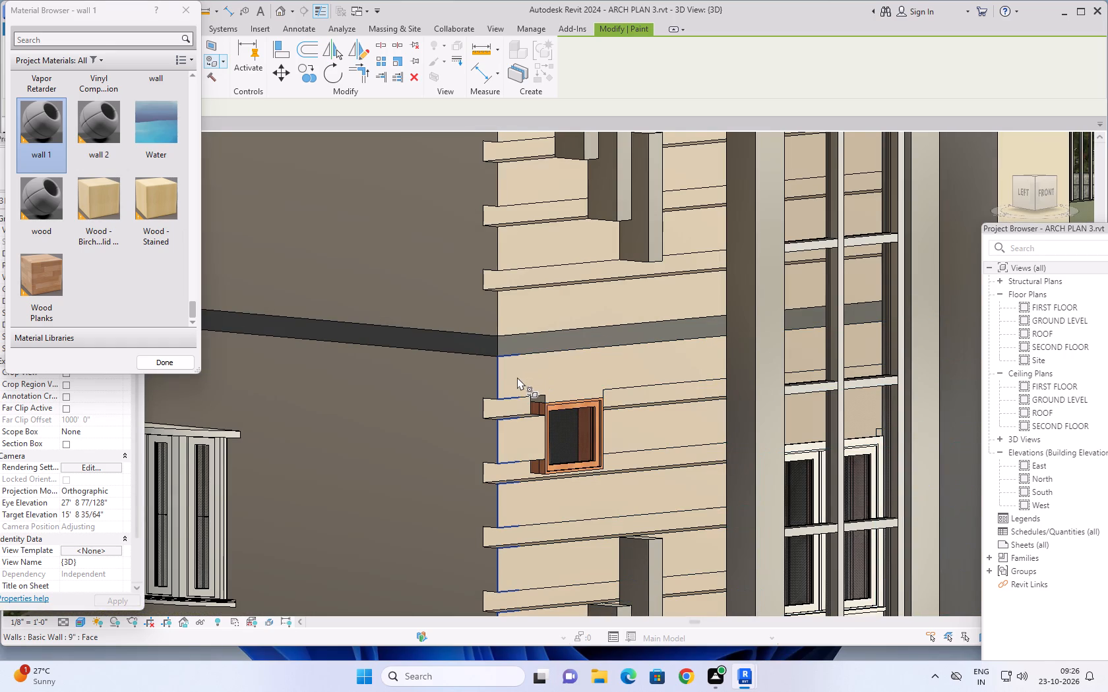
{"action": "left_click", "coordinate": [517, 377]}
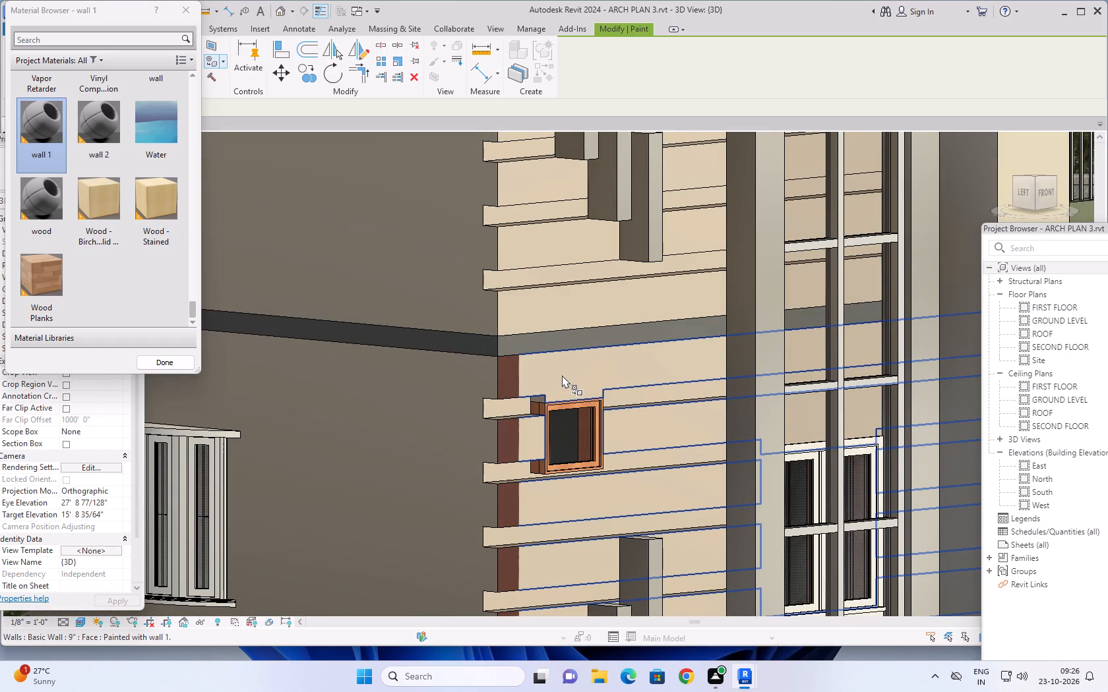
{"action": "left_click", "coordinate": [563, 374]}
Examine the painted middle storey against the whole facade from the front-left corner and the front.
{"action": "scroll", "coordinate": [564, 374], "scroll_direction": "down", "scroll_amount": 4}
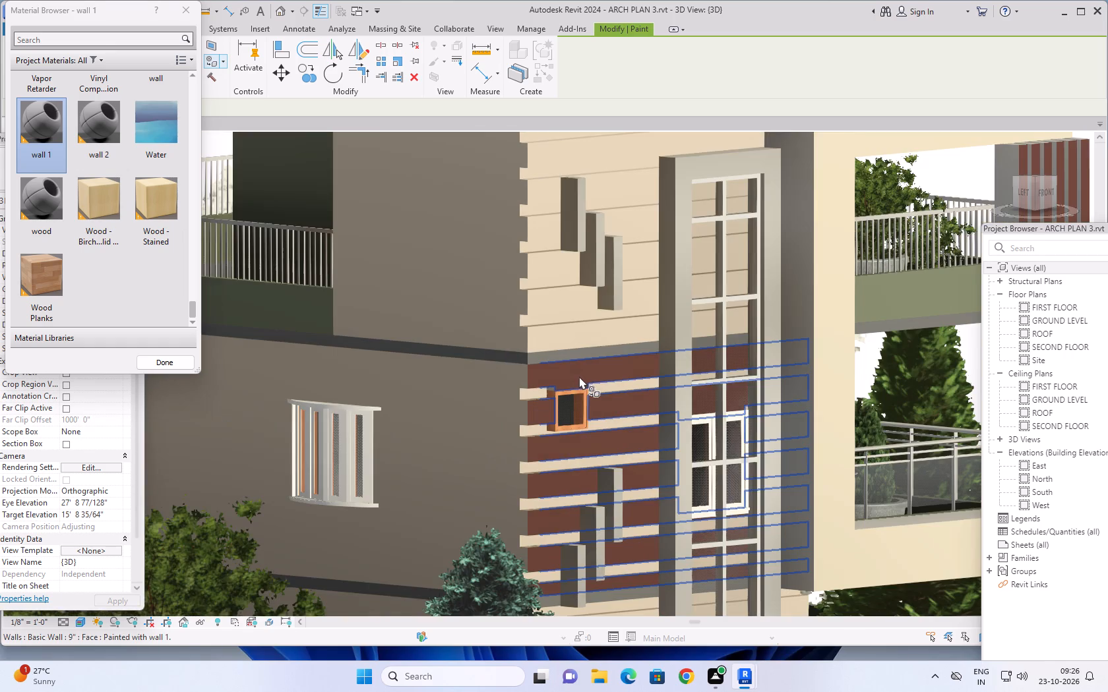
{"action": "scroll", "coordinate": [580, 376], "scroll_direction": "down", "scroll_amount": 3}
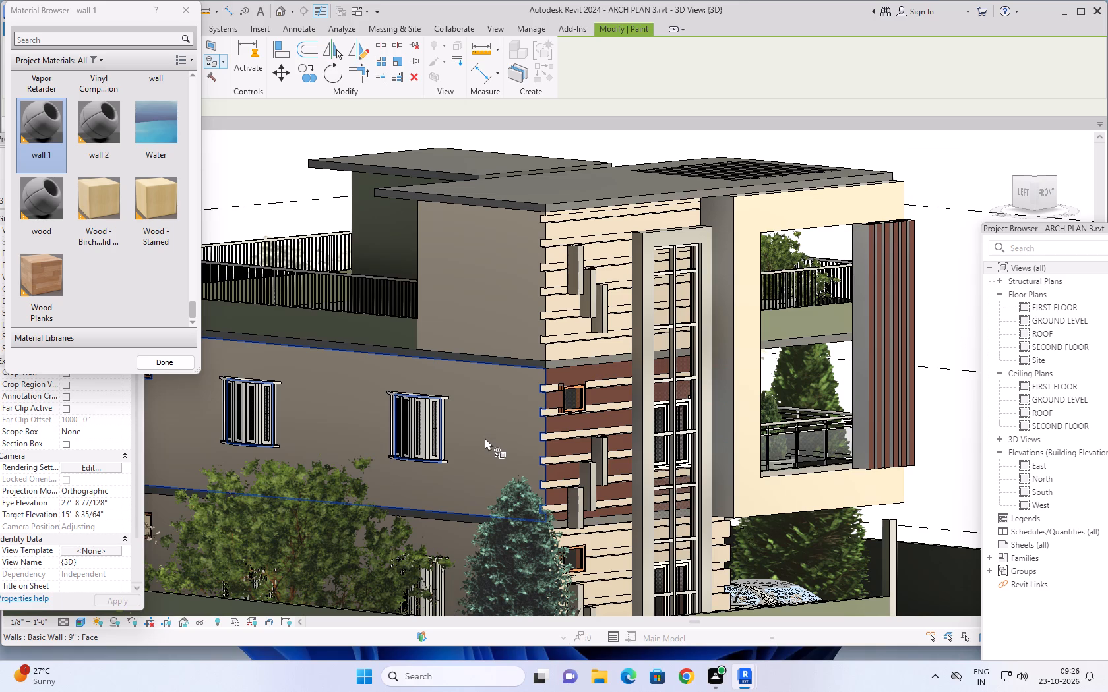
{"action": "scroll", "coordinate": [524, 414], "scroll_direction": "down", "scroll_amount": 3}
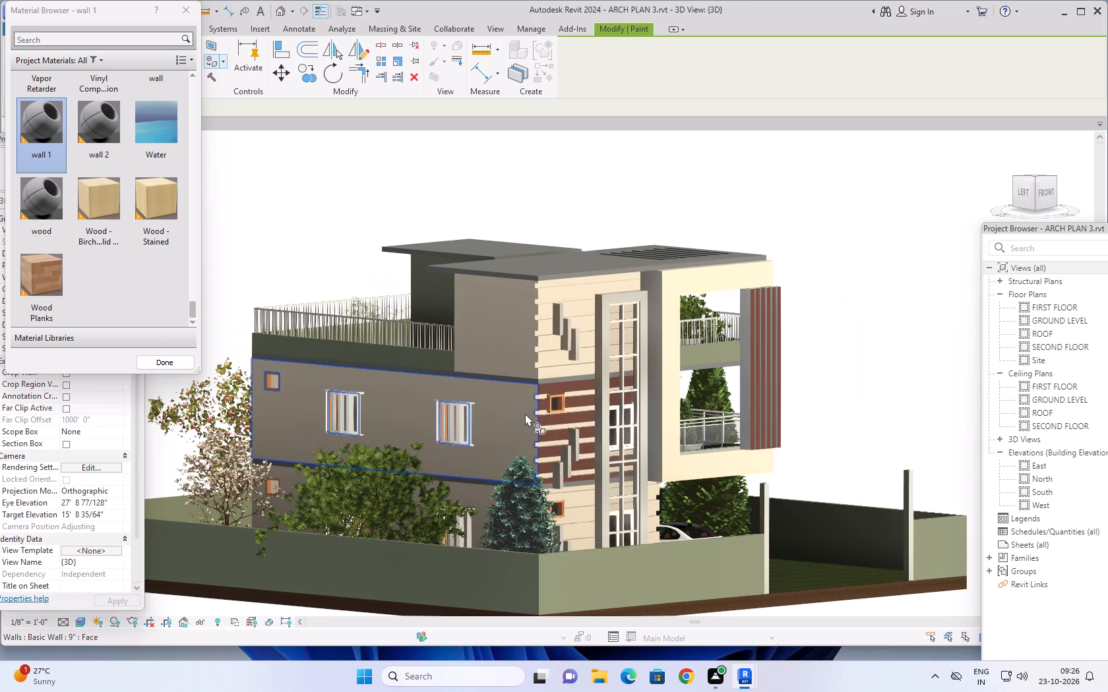
{"action": "middle_click_drag", "start_coordinate": [853, 403], "coordinate": [842, 417], "text": "shift"}
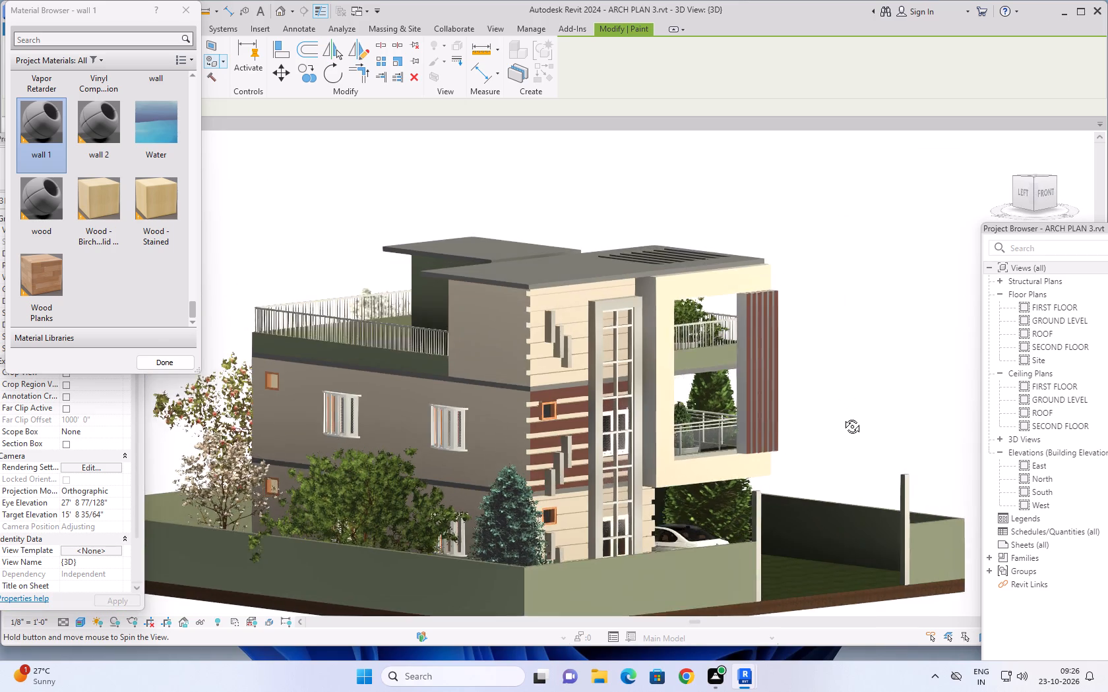
{"action": "middle_click_drag", "start_coordinate": [842, 417], "coordinate": [782, 399], "text": "shift"}
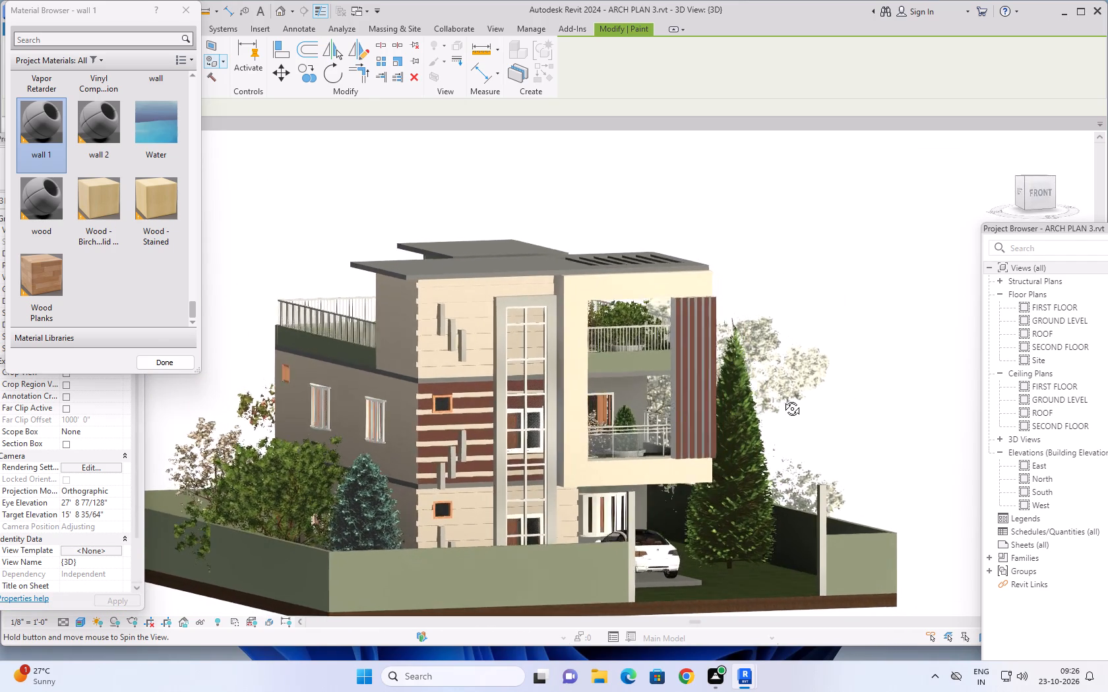
{"action": "middle_click_drag", "start_coordinate": [782, 399], "coordinate": [741, 397], "text": "shift"}
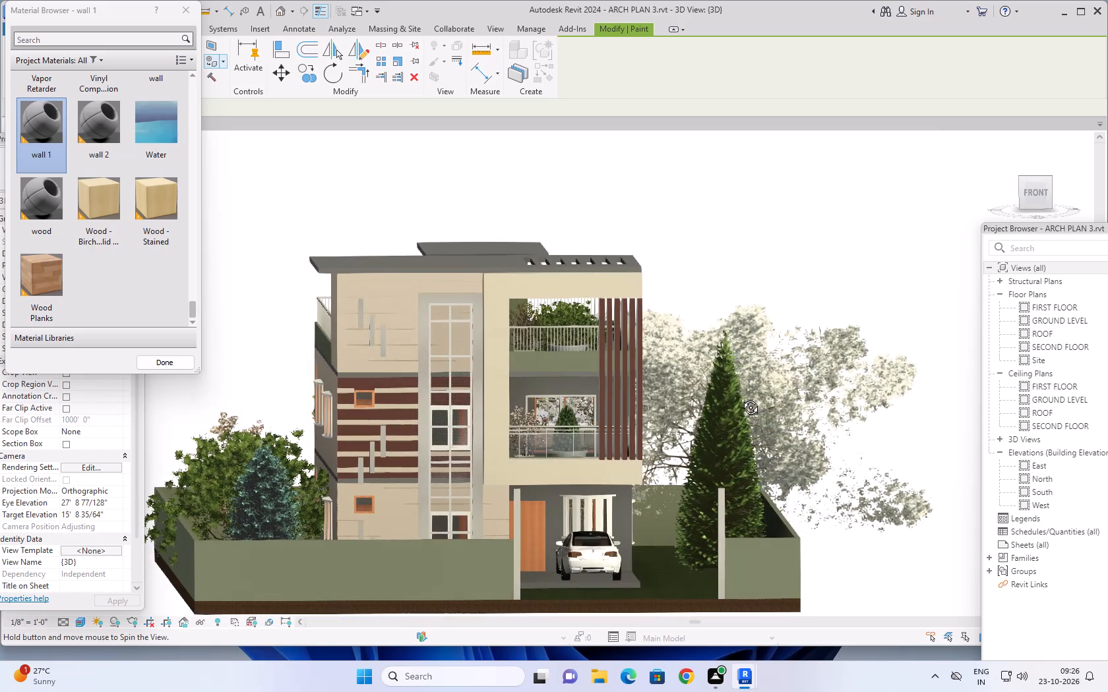
{"action": "middle_click_drag", "start_coordinate": [741, 397], "coordinate": [813, 405], "text": "shift"}
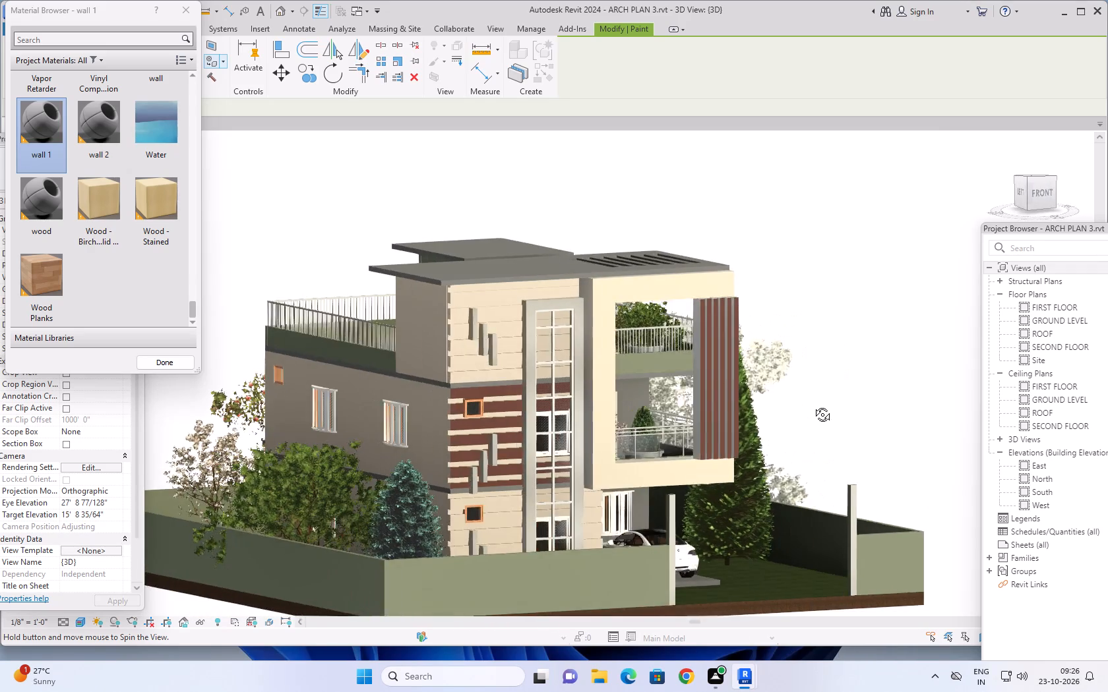
{"action": "middle_click_drag", "start_coordinate": [813, 405], "coordinate": [857, 403], "text": "shift"}
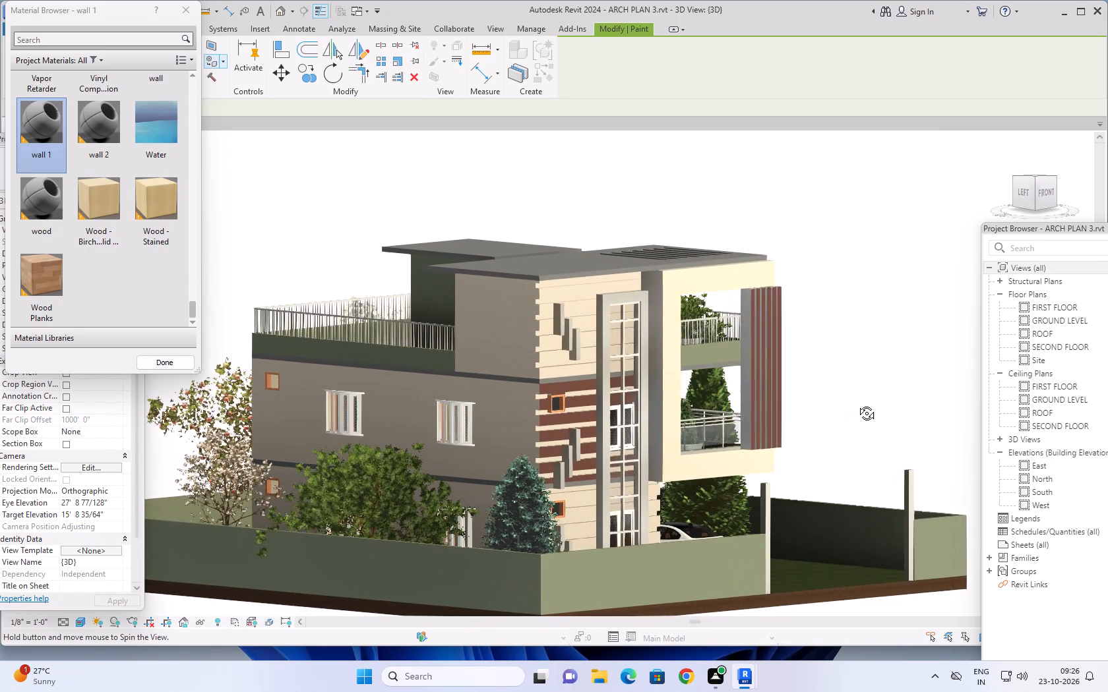
{"action": "middle_click_drag", "start_coordinate": [857, 403], "coordinate": [865, 406], "text": "shift"}
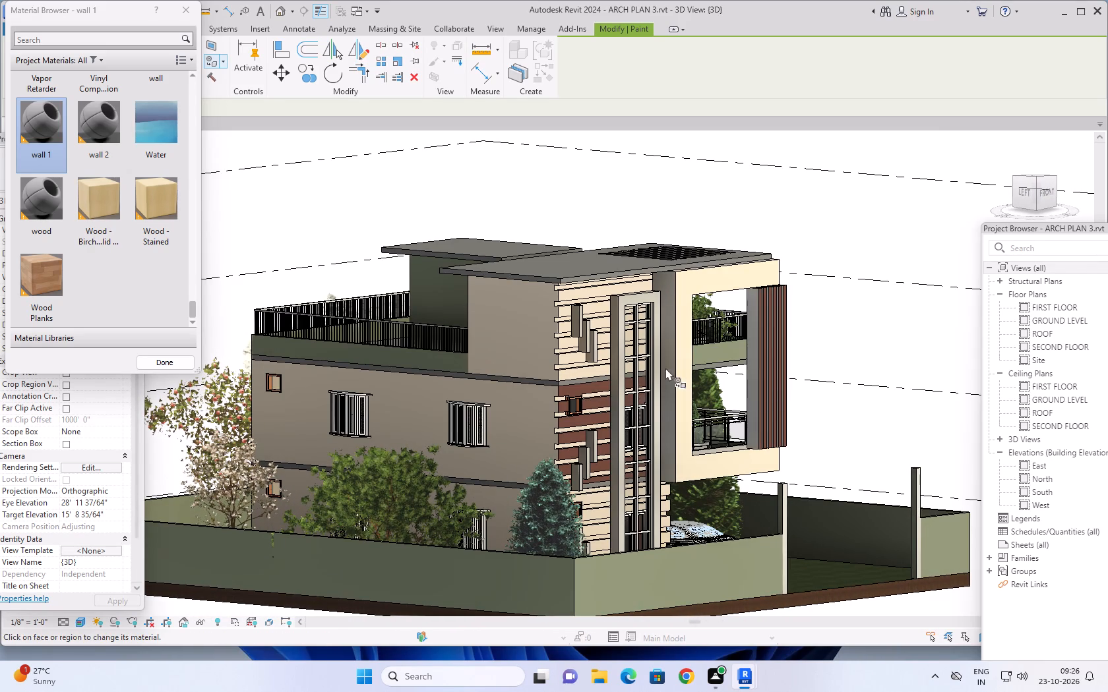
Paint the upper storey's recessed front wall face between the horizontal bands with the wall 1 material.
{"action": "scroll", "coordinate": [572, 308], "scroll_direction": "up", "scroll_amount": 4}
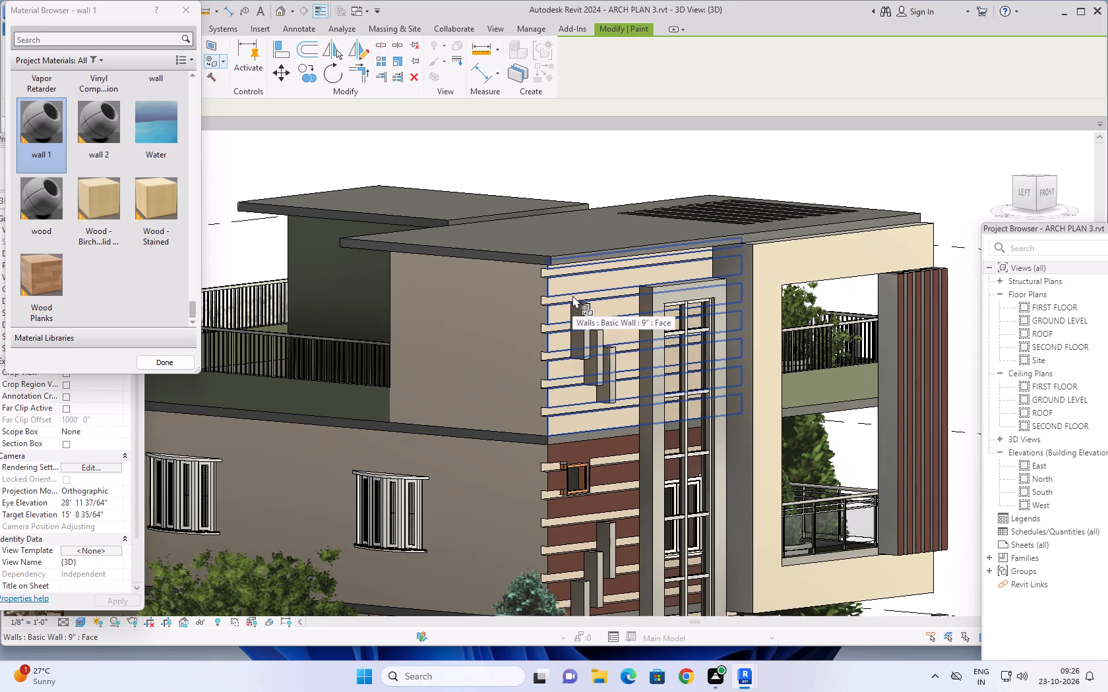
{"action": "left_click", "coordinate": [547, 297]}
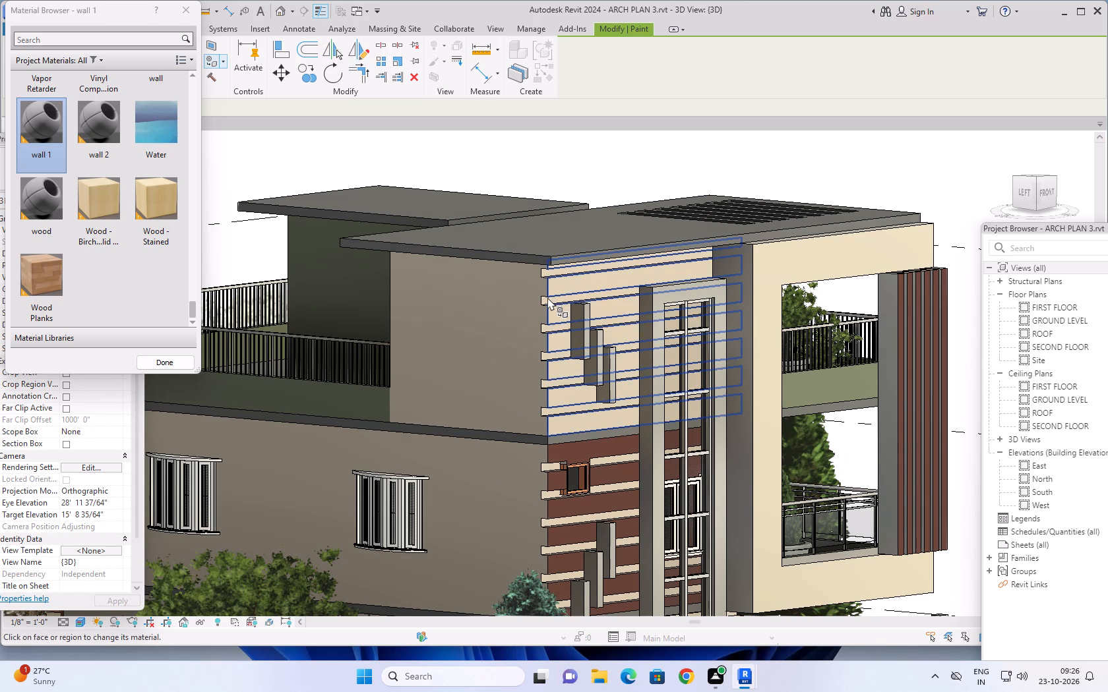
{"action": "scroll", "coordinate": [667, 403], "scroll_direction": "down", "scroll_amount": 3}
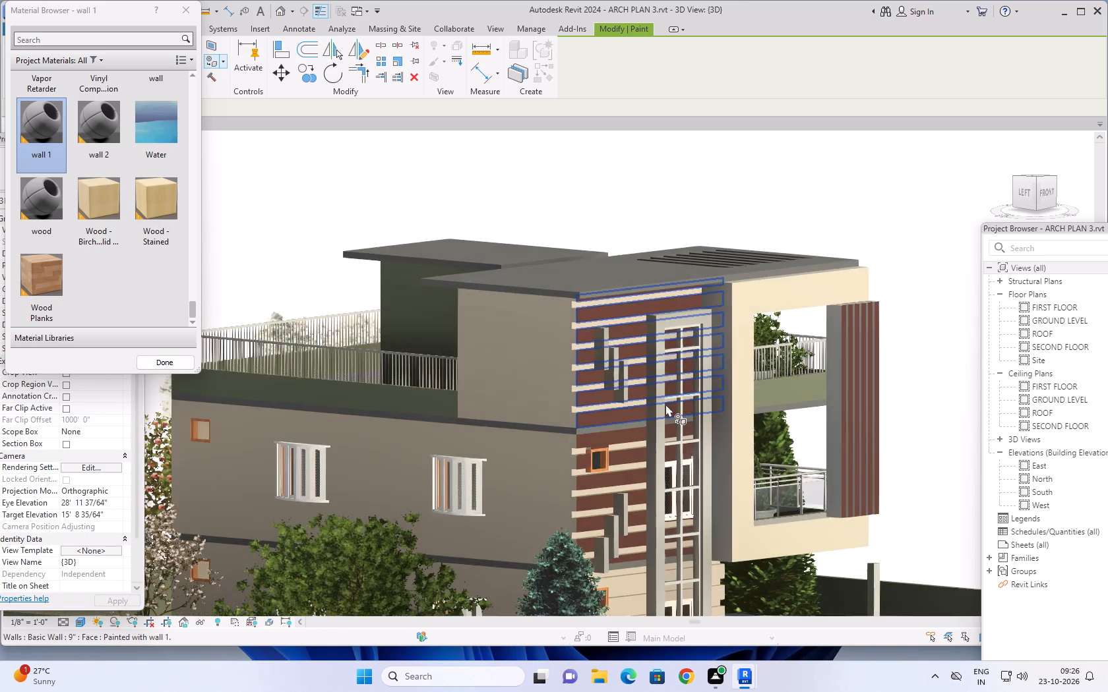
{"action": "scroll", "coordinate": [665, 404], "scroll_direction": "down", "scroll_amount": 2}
Paint the ground storey's recessed front wall face between the horizontal bands with the wall 1 material.
{"action": "middle_click_drag", "start_coordinate": [852, 419], "coordinate": [799, 403], "text": "shift"}
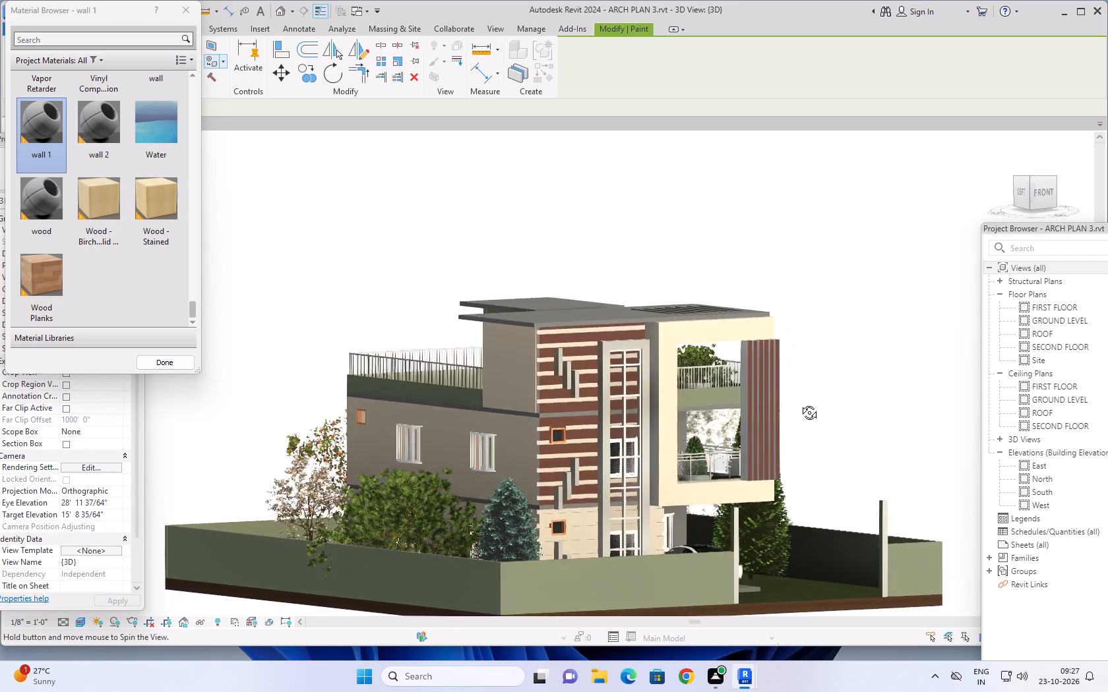
{"action": "middle_click_drag", "start_coordinate": [799, 403], "coordinate": [840, 428], "text": "shift"}
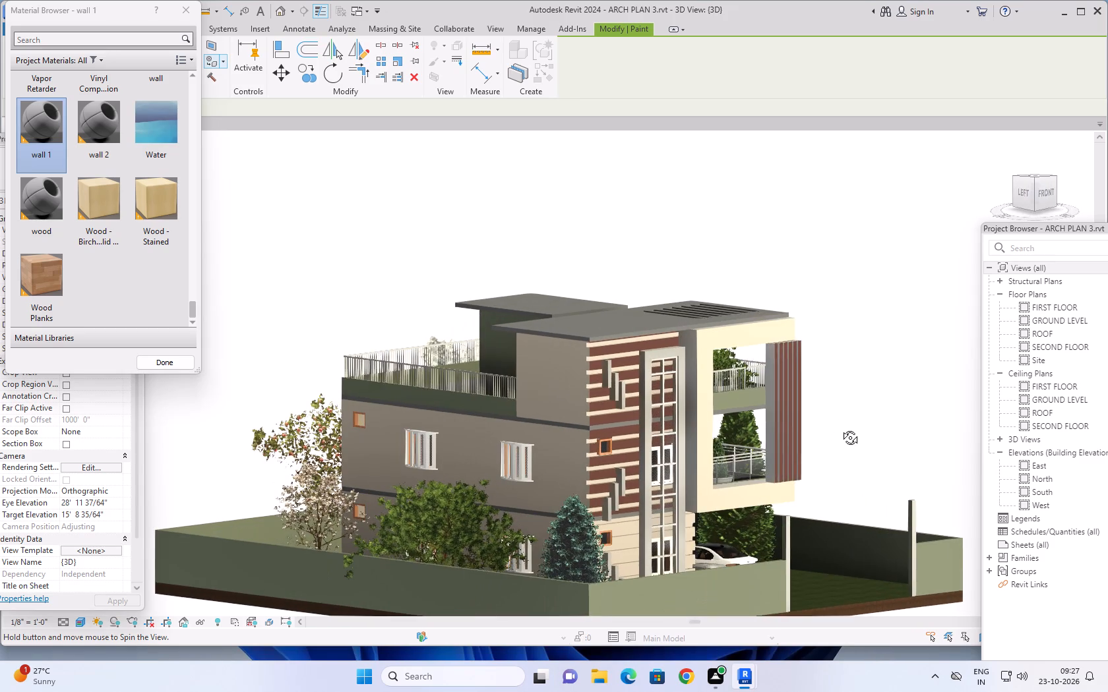
{"action": "middle_click_drag", "start_coordinate": [840, 428], "coordinate": [840, 427], "text": "shift"}
{"action": "scroll", "coordinate": [840, 427], "scroll_direction": "down", "scroll_amount": 2}
{"action": "middle_click_drag", "start_coordinate": [838, 419], "coordinate": [815, 369]}
{"action": "scroll", "coordinate": [649, 463], "scroll_direction": "up", "scroll_amount": 9}
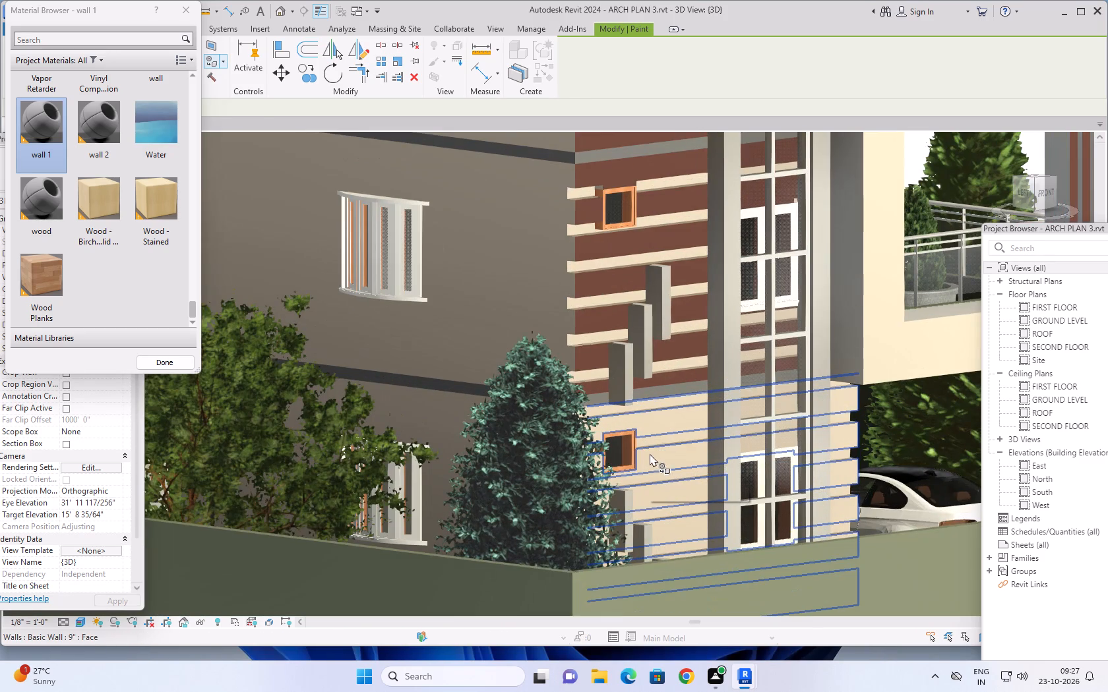
{"action": "left_click", "coordinate": [650, 450]}
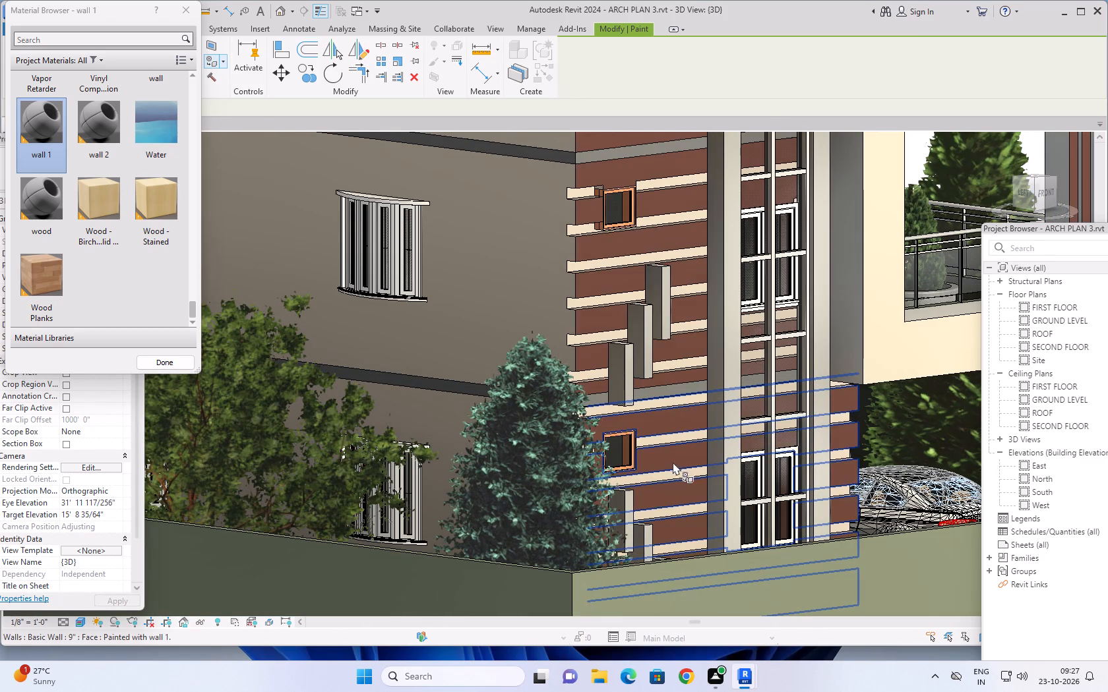
Examine the banded facade on all three storeys from the front-left corner and the front, ending back at the corner.
{"action": "scroll", "coordinate": [683, 458], "scroll_direction": "down", "scroll_amount": 5}
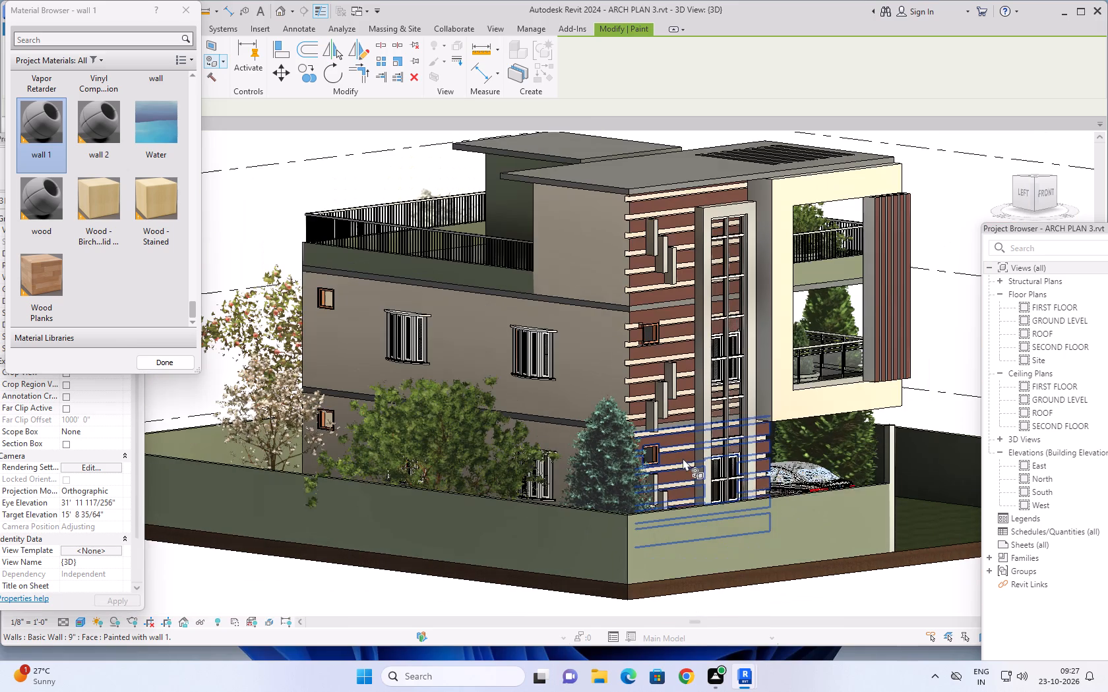
{"action": "scroll", "coordinate": [748, 447], "scroll_direction": "down", "scroll_amount": 2}
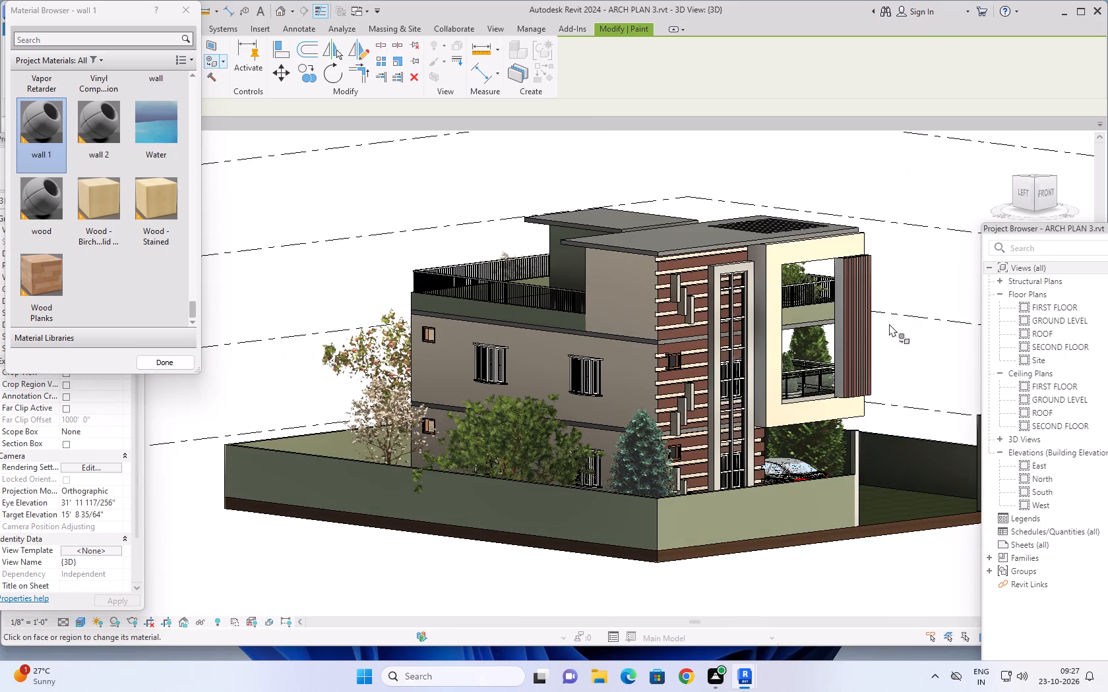
{"action": "middle_click_drag", "start_coordinate": [893, 323], "coordinate": [793, 323], "text": "shift"}
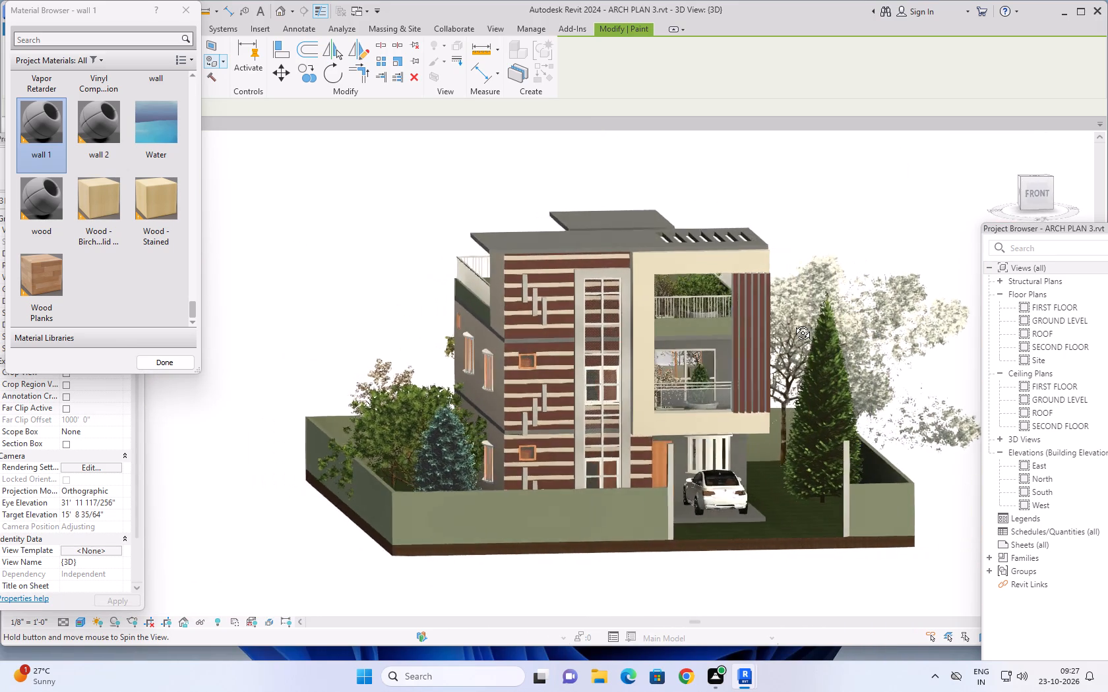
{"action": "middle_click_drag", "start_coordinate": [793, 323], "coordinate": [792, 322], "text": "shift"}
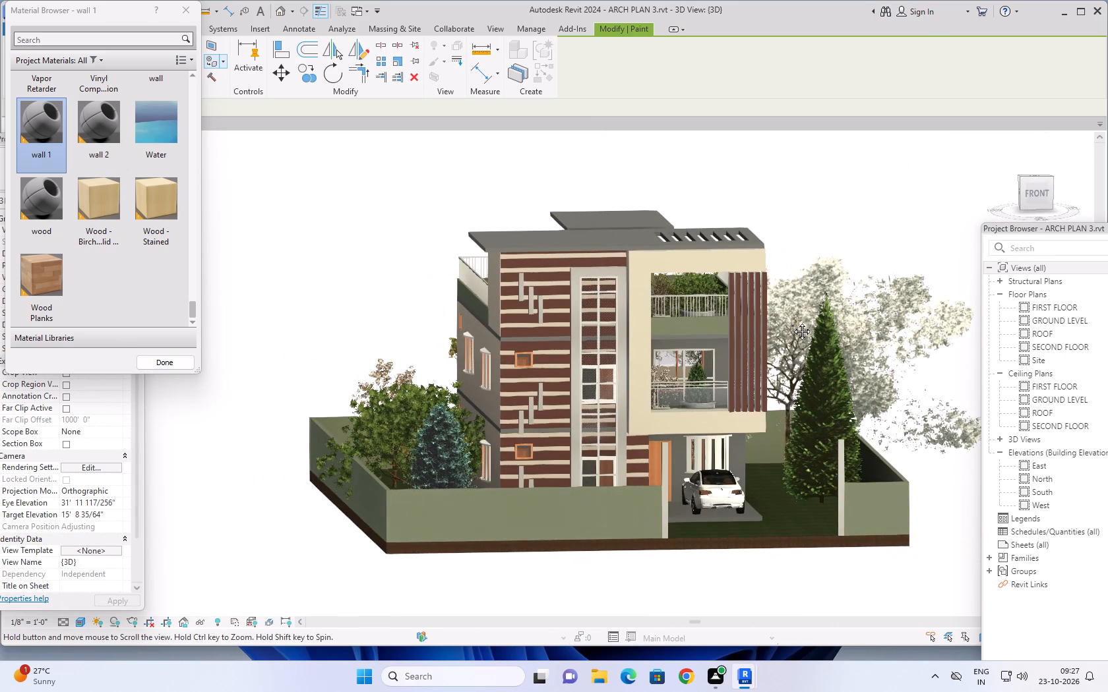
{"action": "middle_click_drag", "start_coordinate": [792, 322], "coordinate": [807, 327], "text": "shift"}
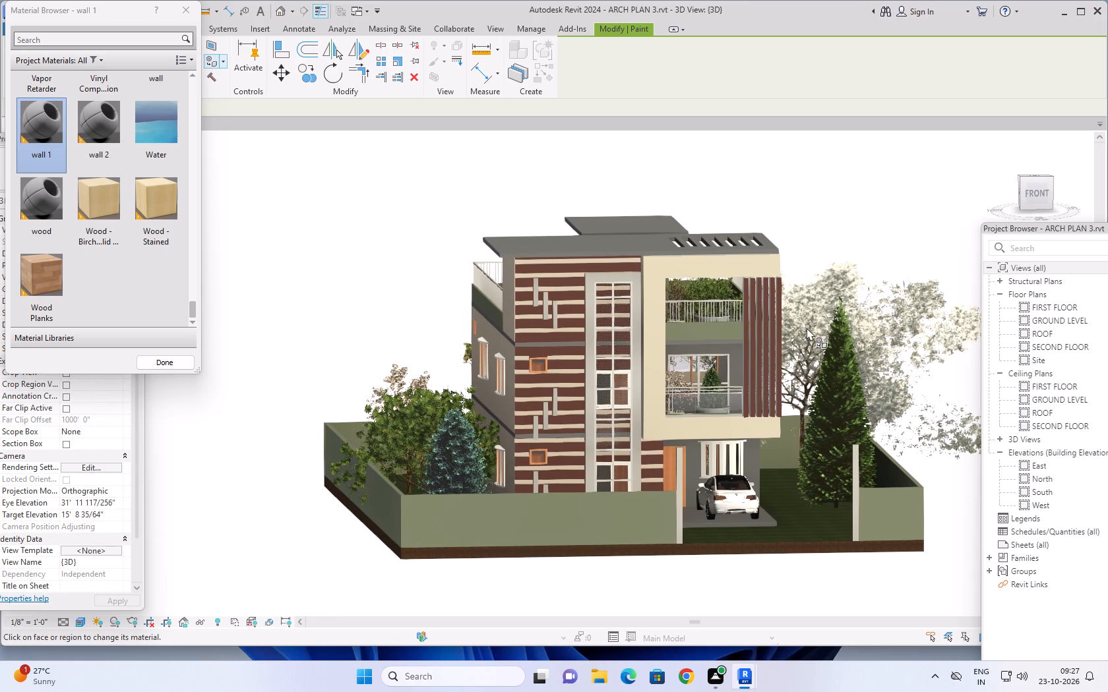
{"action": "middle_click_drag", "start_coordinate": [826, 254], "coordinate": [738, 330]}
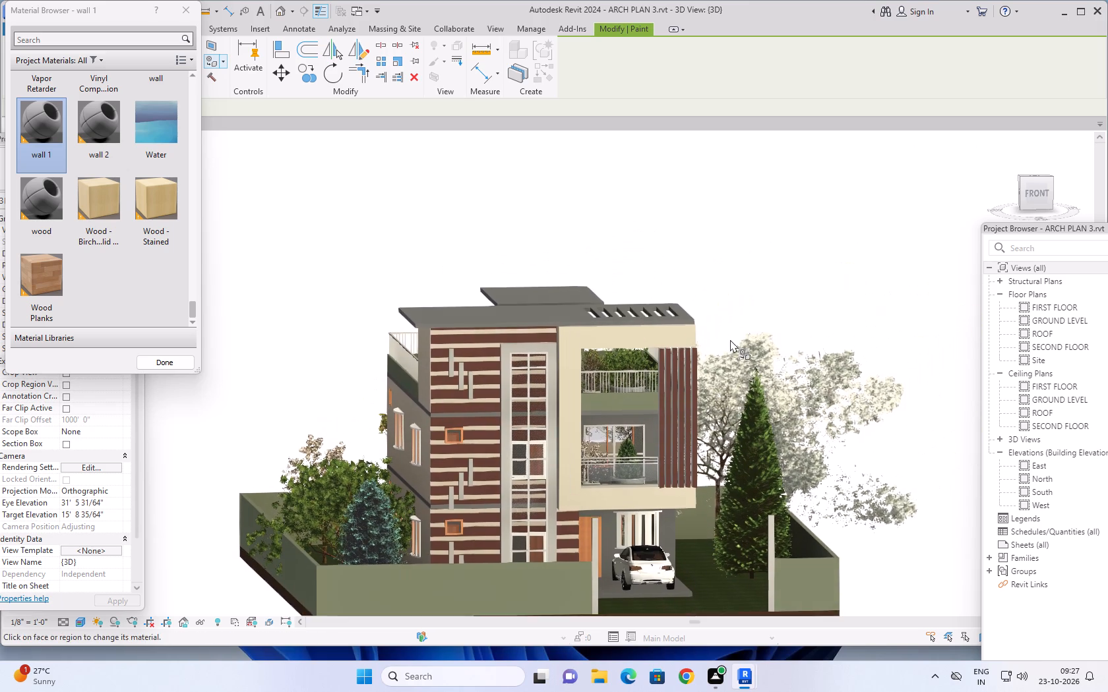
{"action": "middle_click_drag", "start_coordinate": [735, 340], "coordinate": [826, 328]}
{"action": "middle_click_drag", "start_coordinate": [826, 328], "coordinate": [773, 357]}
{"action": "middle_click_drag", "start_coordinate": [780, 384], "coordinate": [793, 399], "text": "shift"}
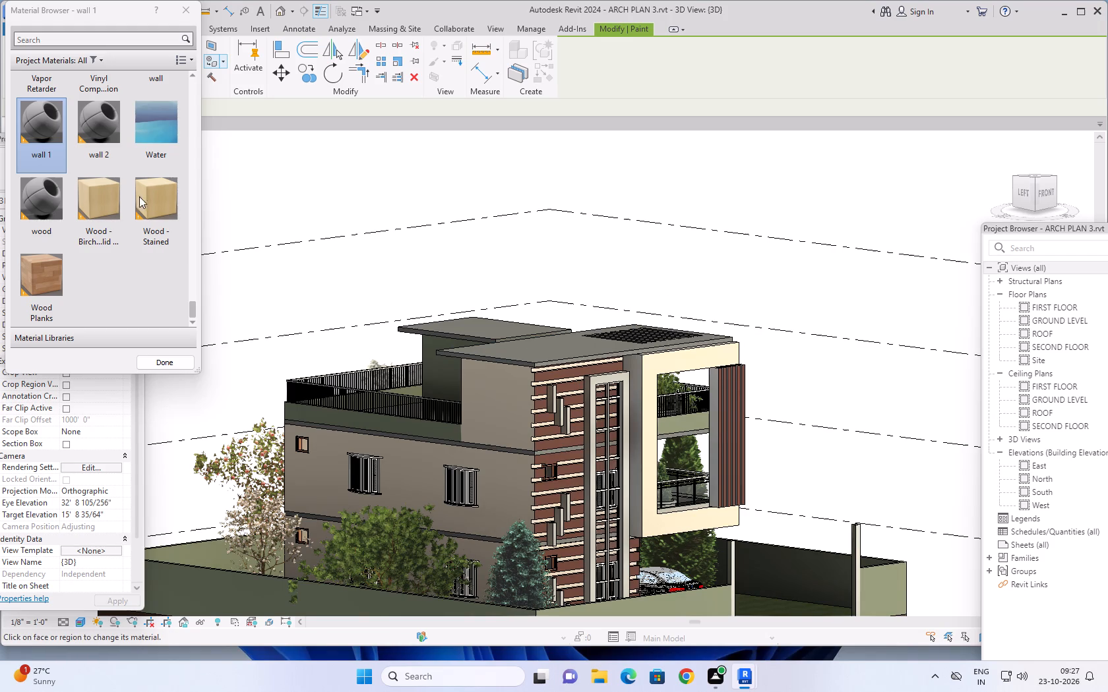
Paint the middle storey's recessed front wall face between the horizontal bands with the wall 2 material.
{"action": "left_click", "coordinate": [89, 132]}
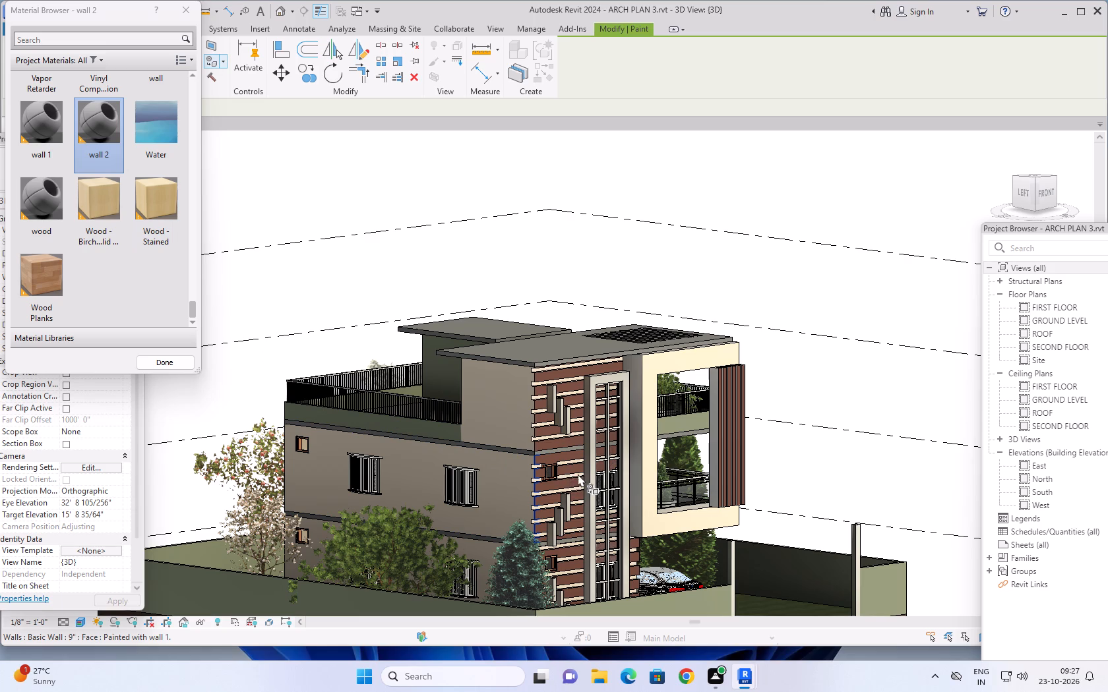
{"action": "left_click", "coordinate": [551, 481]}
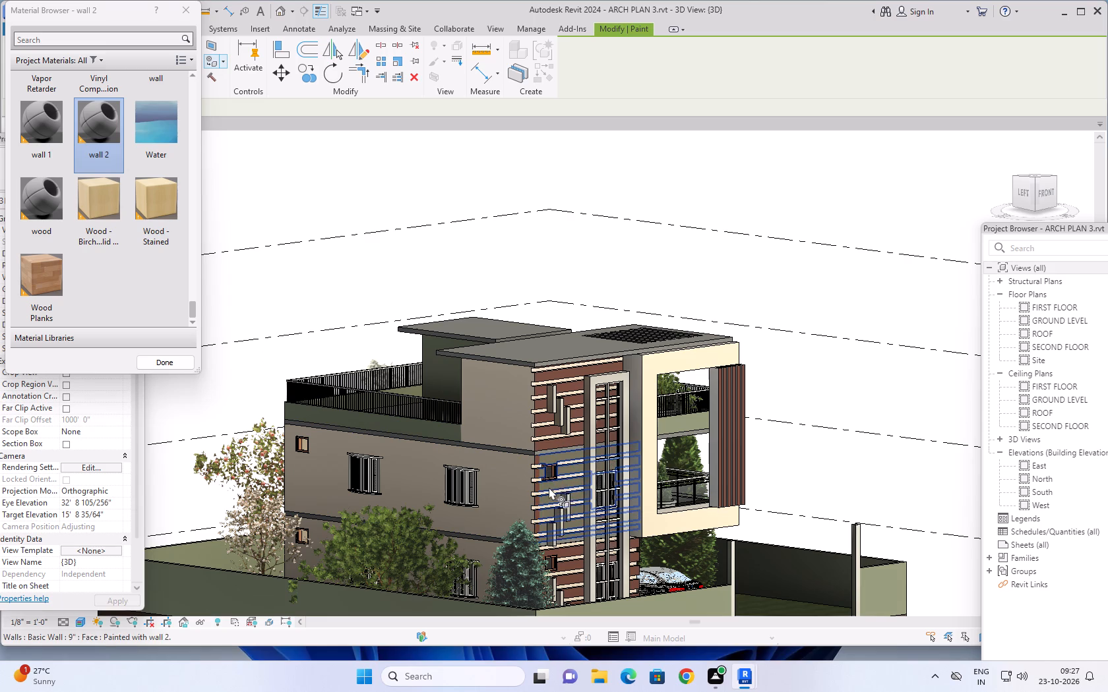
{"action": "left_click", "coordinate": [535, 486]}
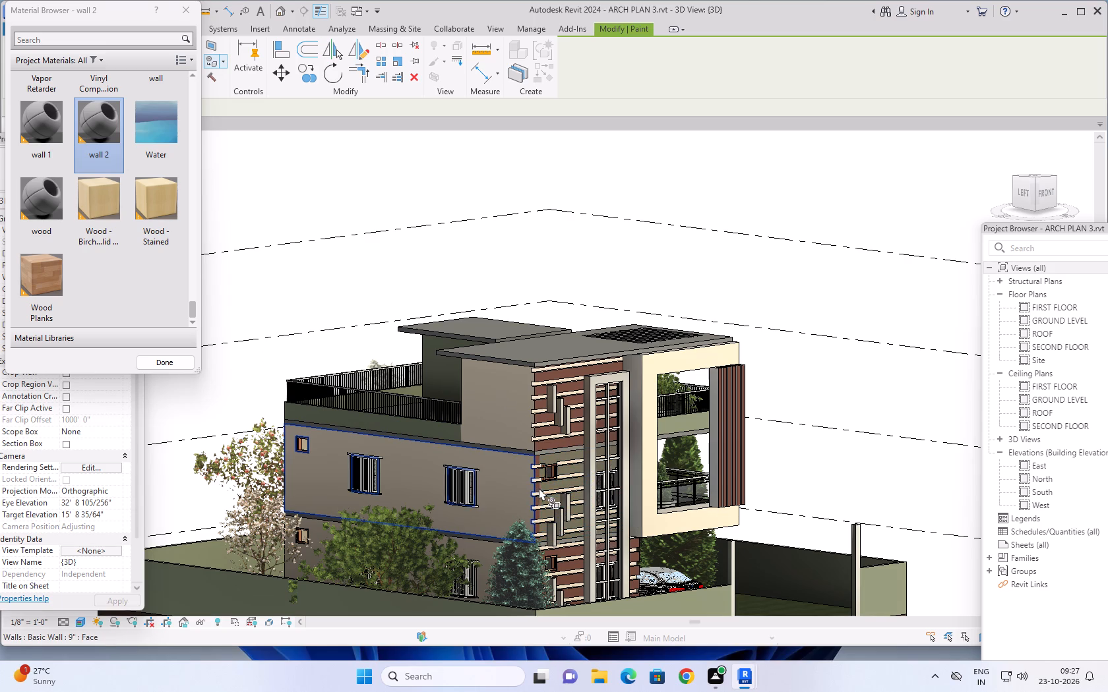
Paint the upper storey's recessed front wall face between the horizontal bands with the wall 2 material.
{"action": "scroll", "coordinate": [537, 435], "scroll_direction": "up", "scroll_amount": 9}
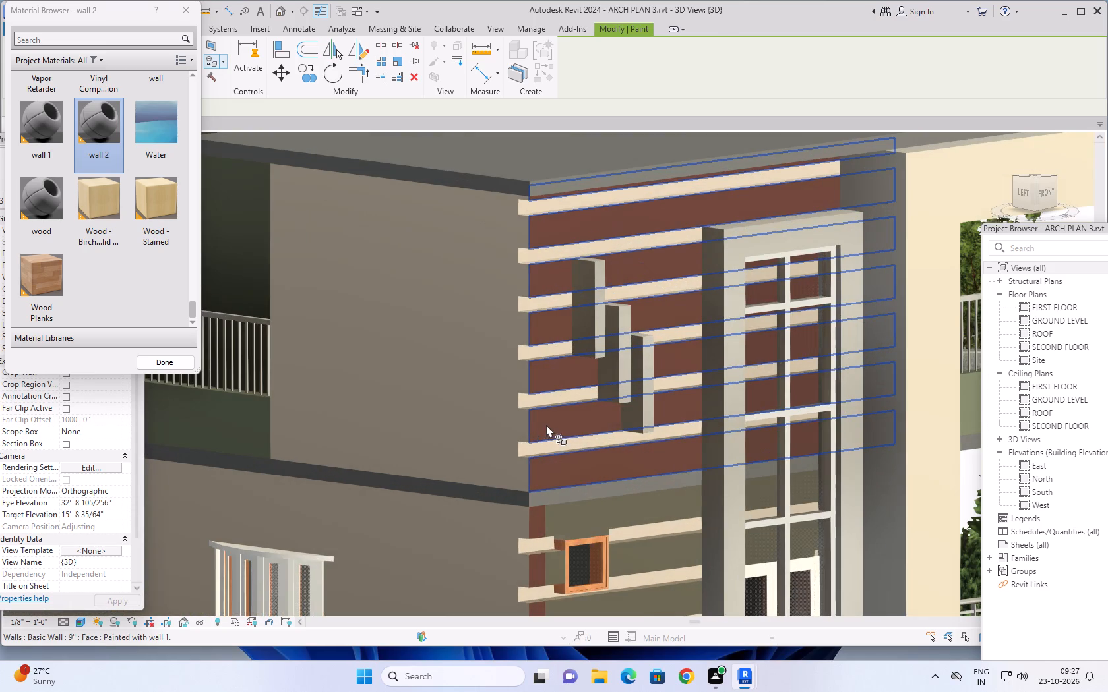
{"action": "left_click", "coordinate": [547, 424]}
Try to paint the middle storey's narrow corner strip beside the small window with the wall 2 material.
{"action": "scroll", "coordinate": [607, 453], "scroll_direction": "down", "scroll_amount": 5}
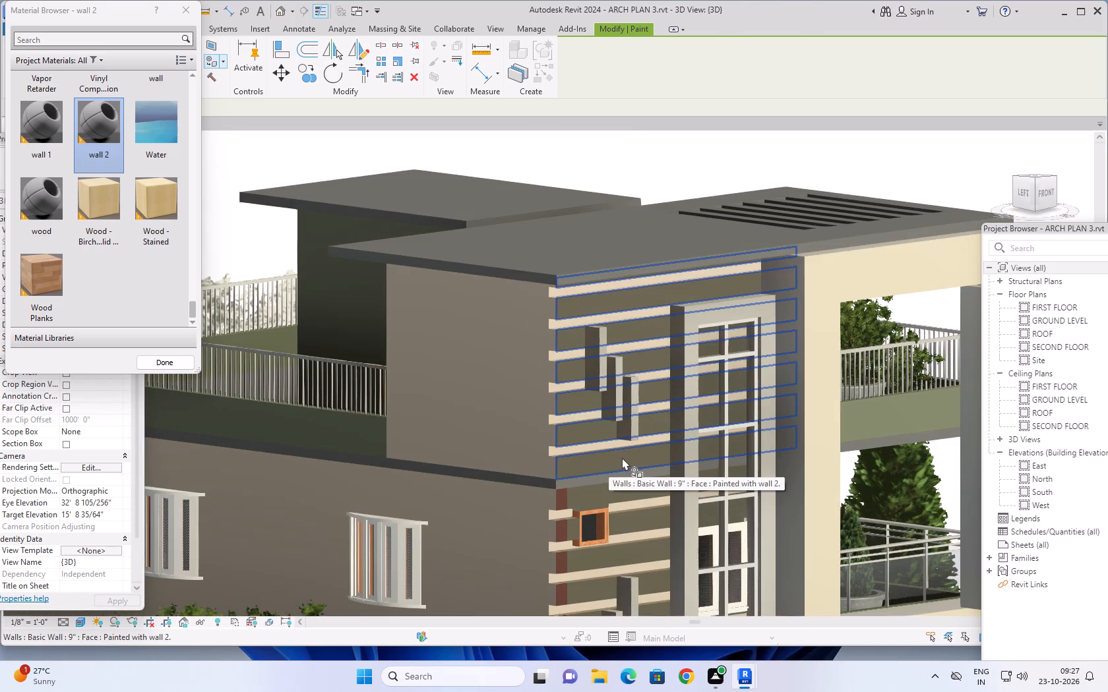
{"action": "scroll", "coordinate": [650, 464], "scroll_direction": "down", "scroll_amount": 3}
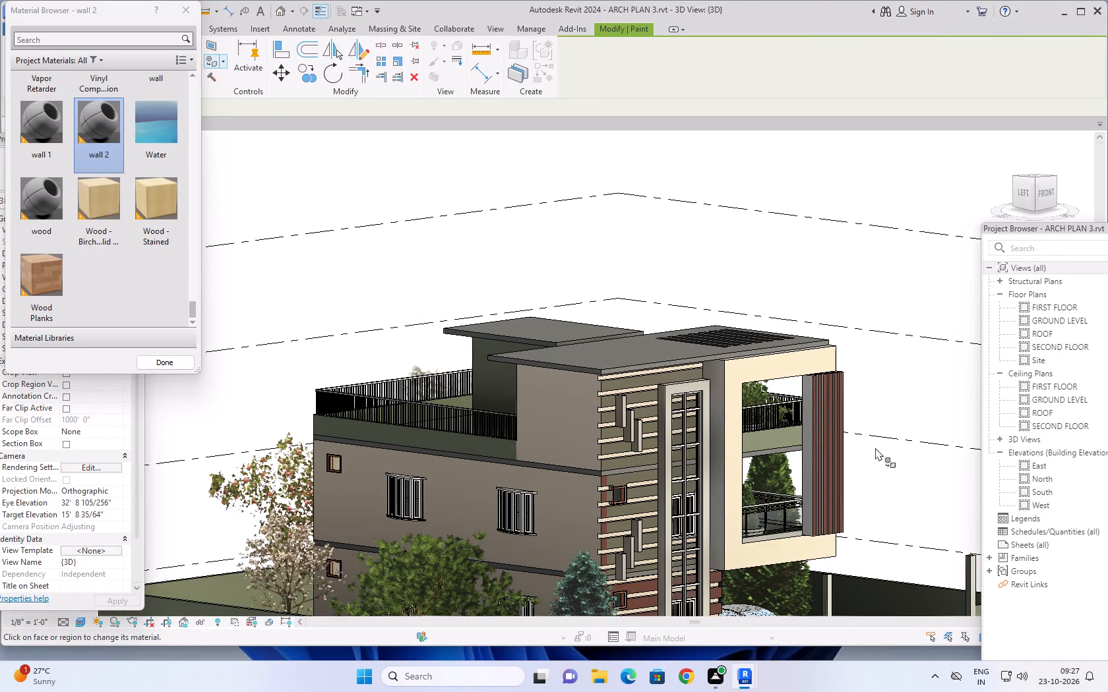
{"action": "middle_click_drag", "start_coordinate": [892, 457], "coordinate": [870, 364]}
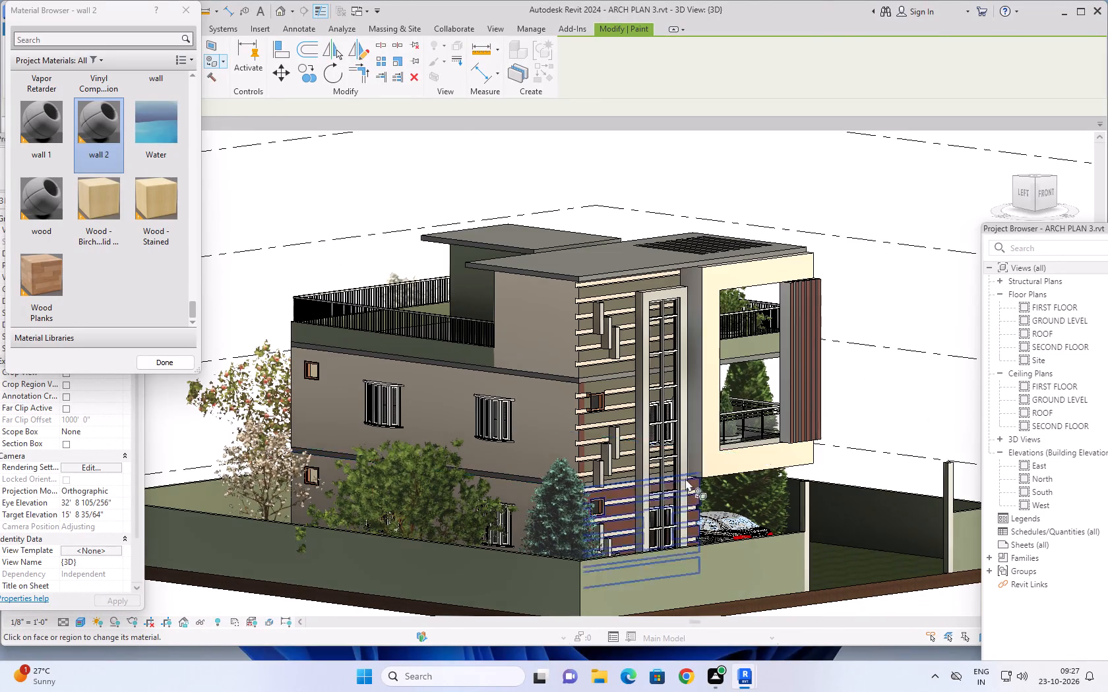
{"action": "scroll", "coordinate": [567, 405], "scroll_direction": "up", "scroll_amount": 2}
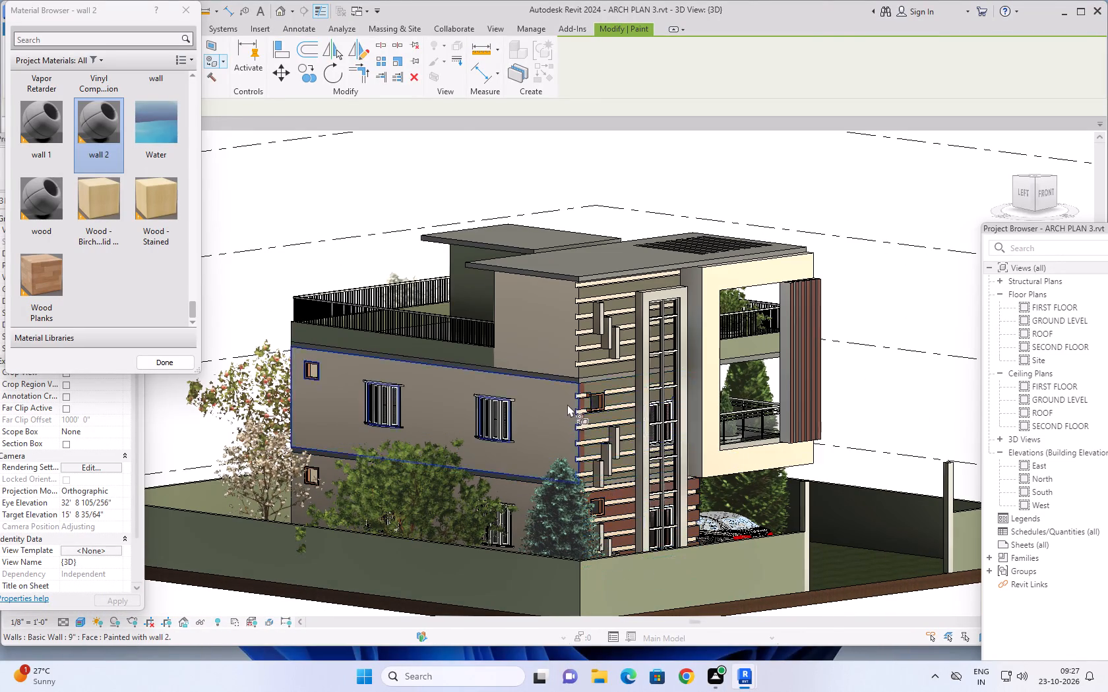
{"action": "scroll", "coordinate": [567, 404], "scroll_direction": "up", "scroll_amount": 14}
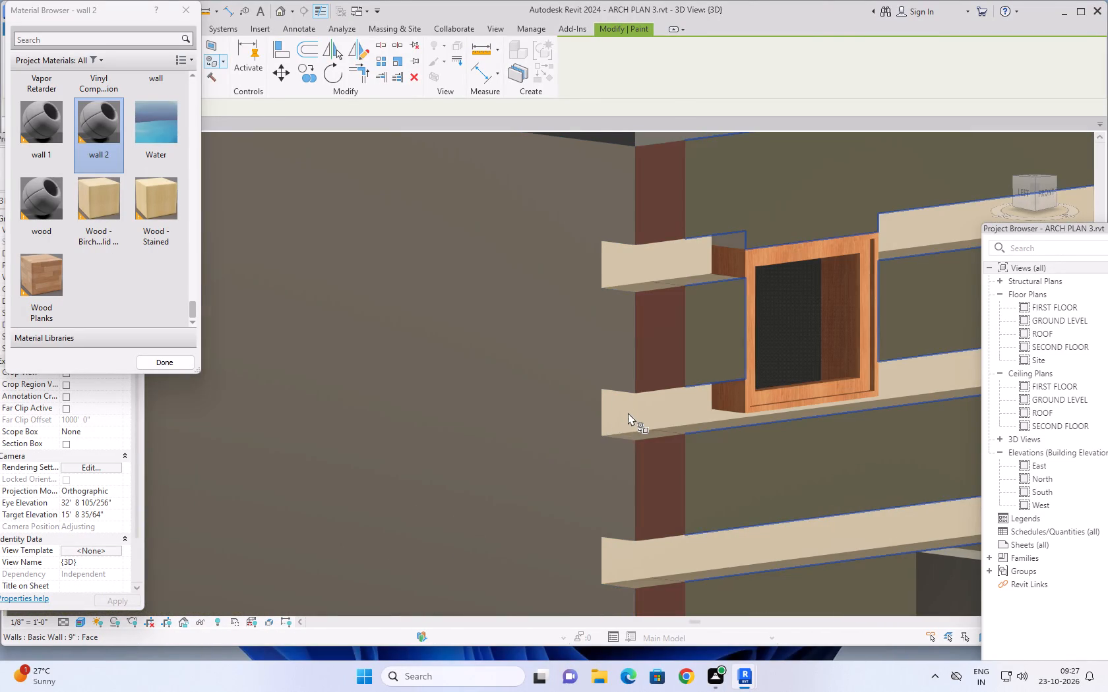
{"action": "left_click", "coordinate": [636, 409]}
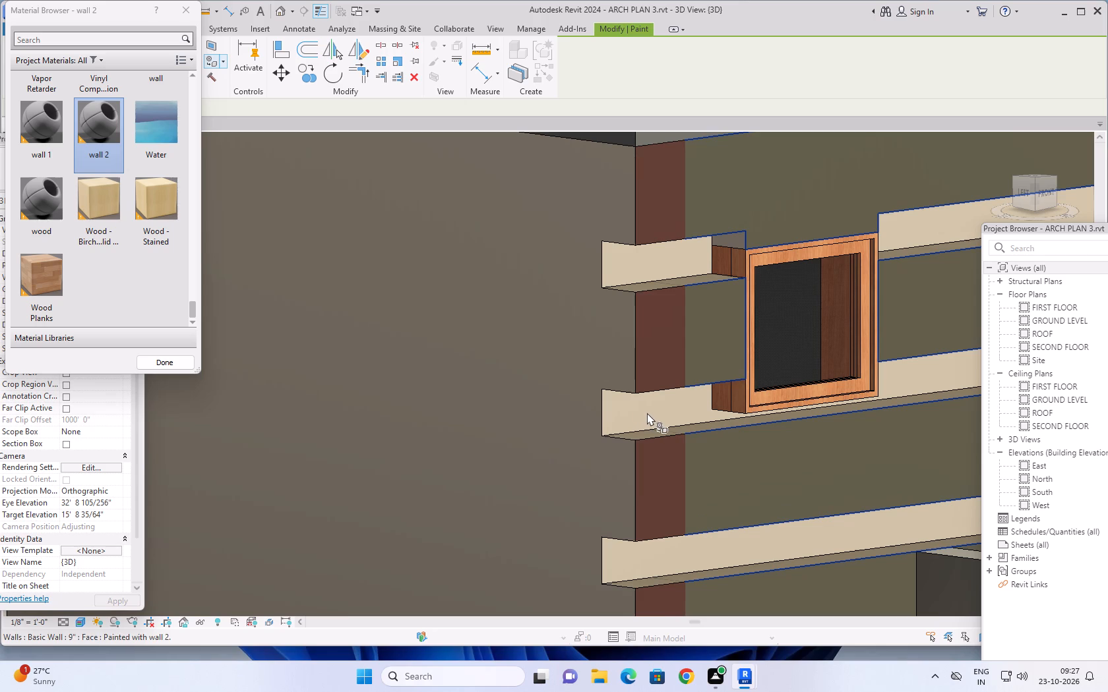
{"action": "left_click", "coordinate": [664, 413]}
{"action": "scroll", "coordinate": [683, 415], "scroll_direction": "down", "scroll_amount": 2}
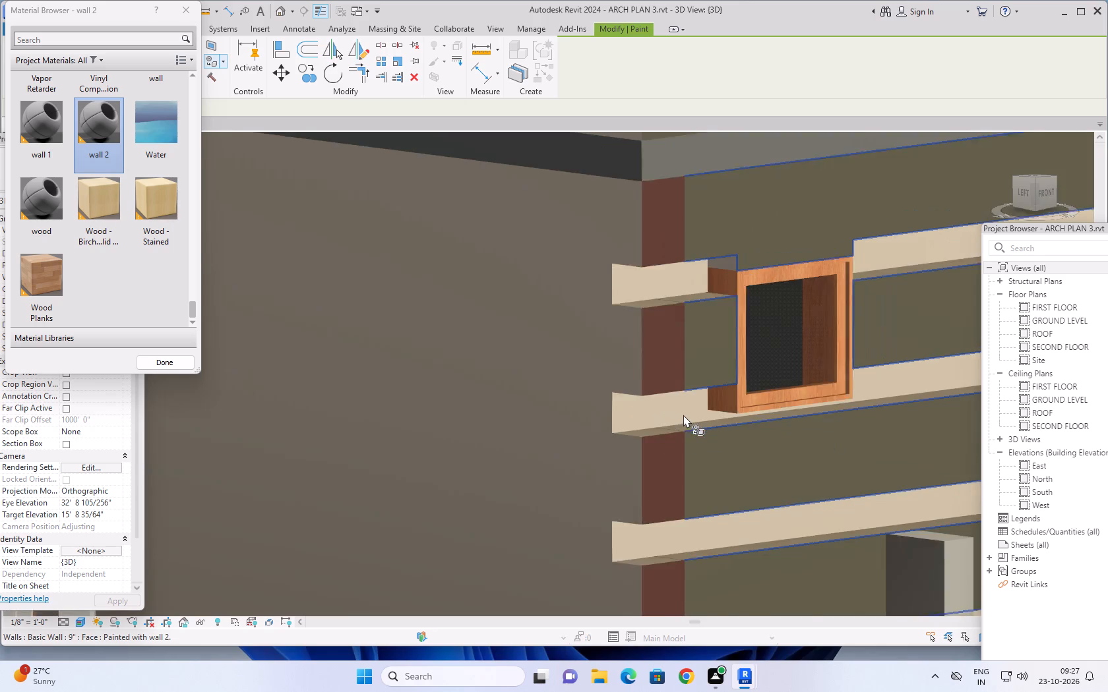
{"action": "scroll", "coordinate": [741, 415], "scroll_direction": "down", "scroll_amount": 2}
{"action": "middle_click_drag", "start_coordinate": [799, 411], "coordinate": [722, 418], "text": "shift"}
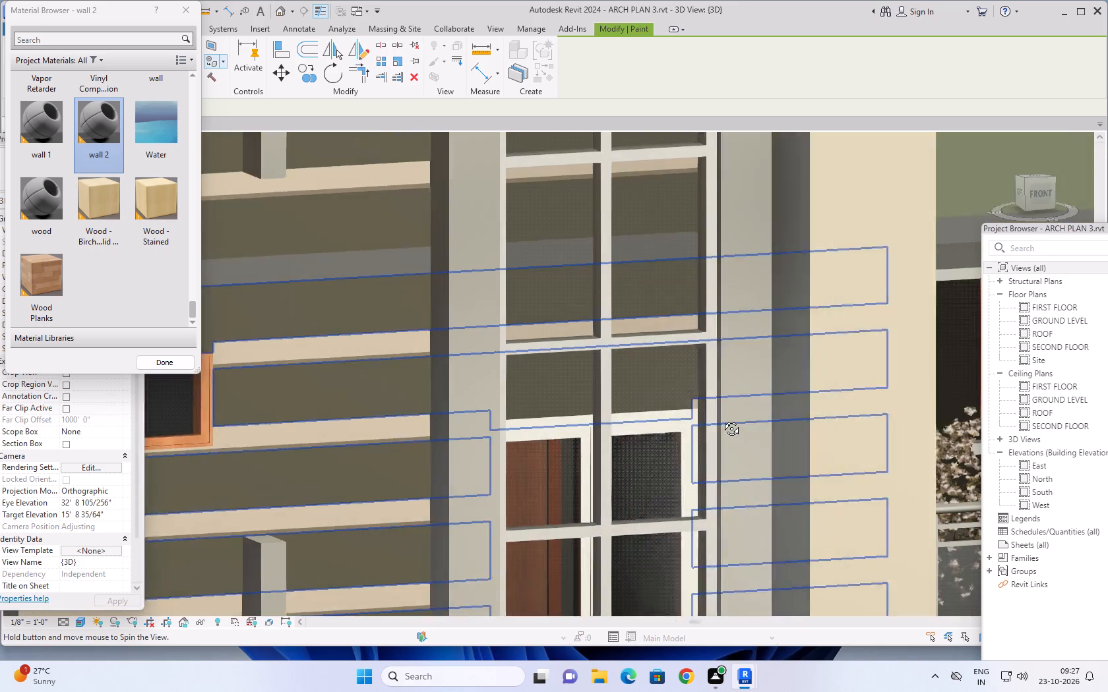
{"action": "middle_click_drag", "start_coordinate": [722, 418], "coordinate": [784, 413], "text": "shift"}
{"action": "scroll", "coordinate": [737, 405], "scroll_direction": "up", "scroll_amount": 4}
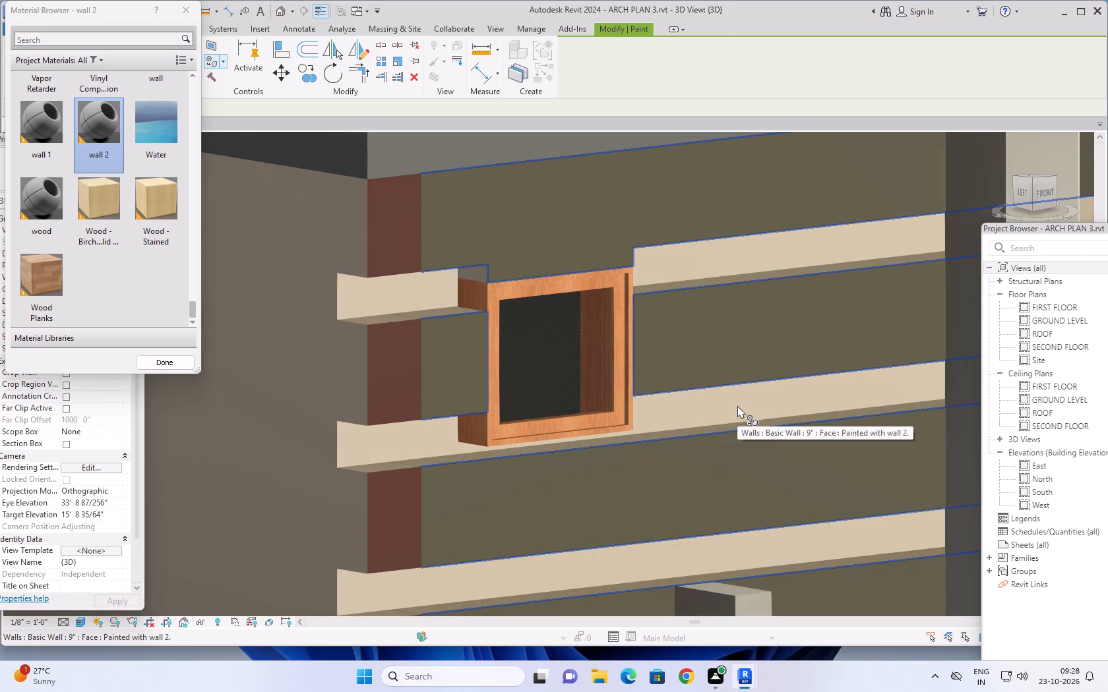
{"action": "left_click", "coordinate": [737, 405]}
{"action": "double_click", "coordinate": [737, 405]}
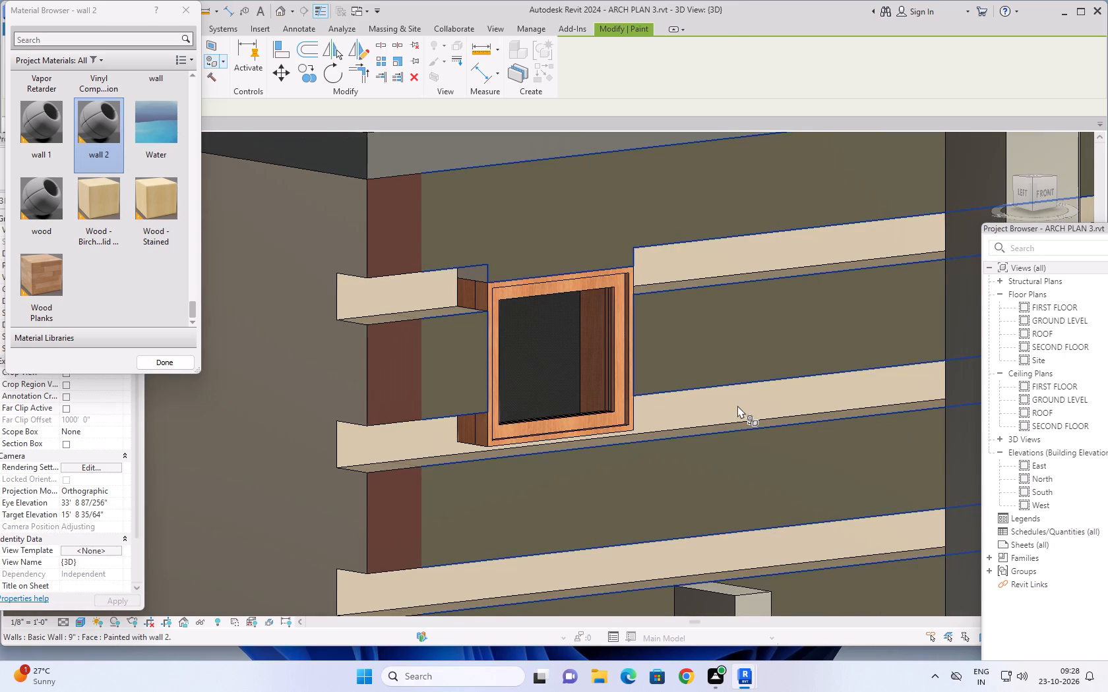
Examine the repainted upper and middle storeys against the ground storey from the front-left corner and the front.
{"action": "scroll", "coordinate": [737, 405], "scroll_direction": "down", "scroll_amount": 9}
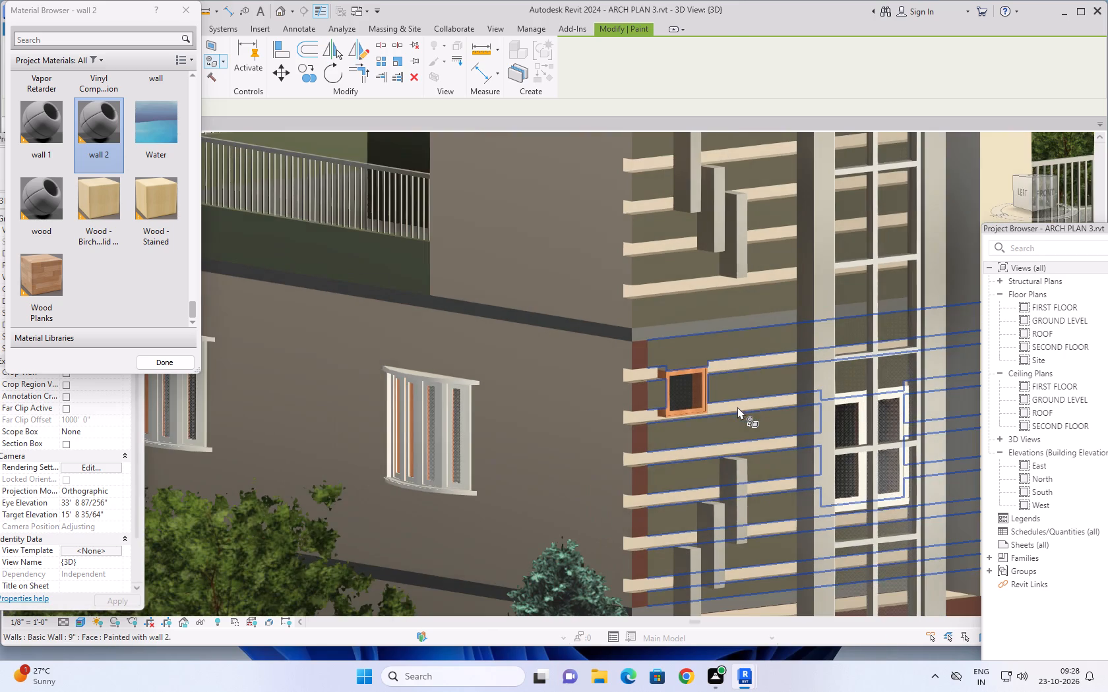
{"action": "scroll", "coordinate": [737, 410], "scroll_direction": "down", "scroll_amount": 1}
{"action": "middle_click_drag", "start_coordinate": [741, 424], "coordinate": [687, 423], "text": "shift"}
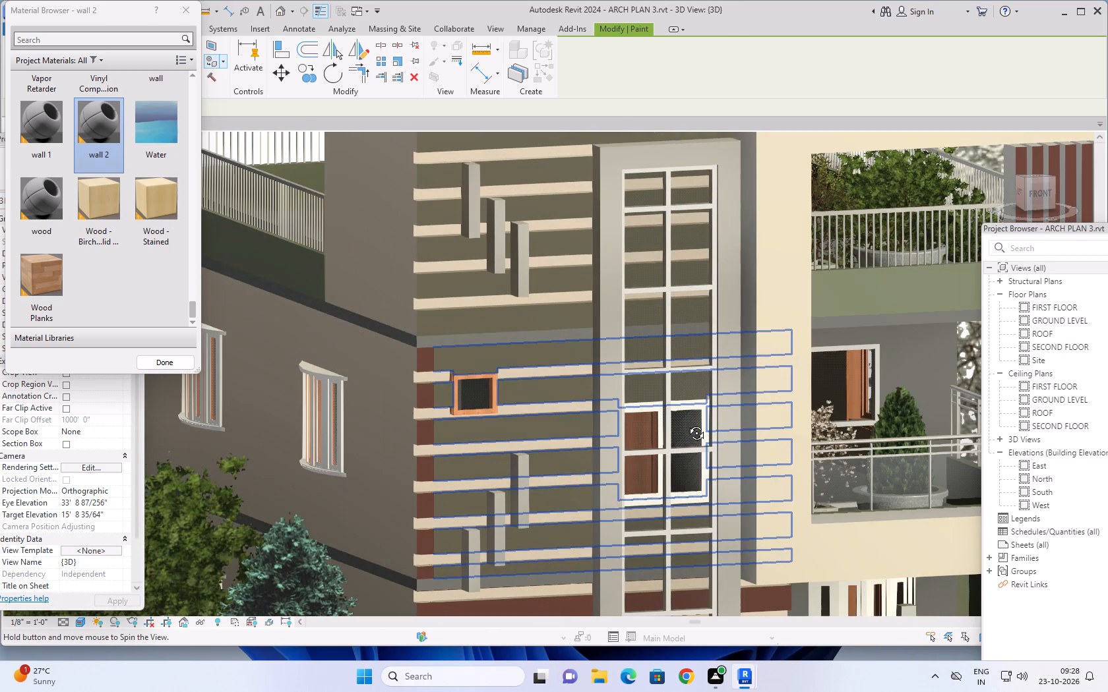
{"action": "middle_click_drag", "start_coordinate": [687, 423], "coordinate": [696, 421], "text": "shift"}
{"action": "scroll", "coordinate": [697, 421], "scroll_direction": "down", "scroll_amount": 3}
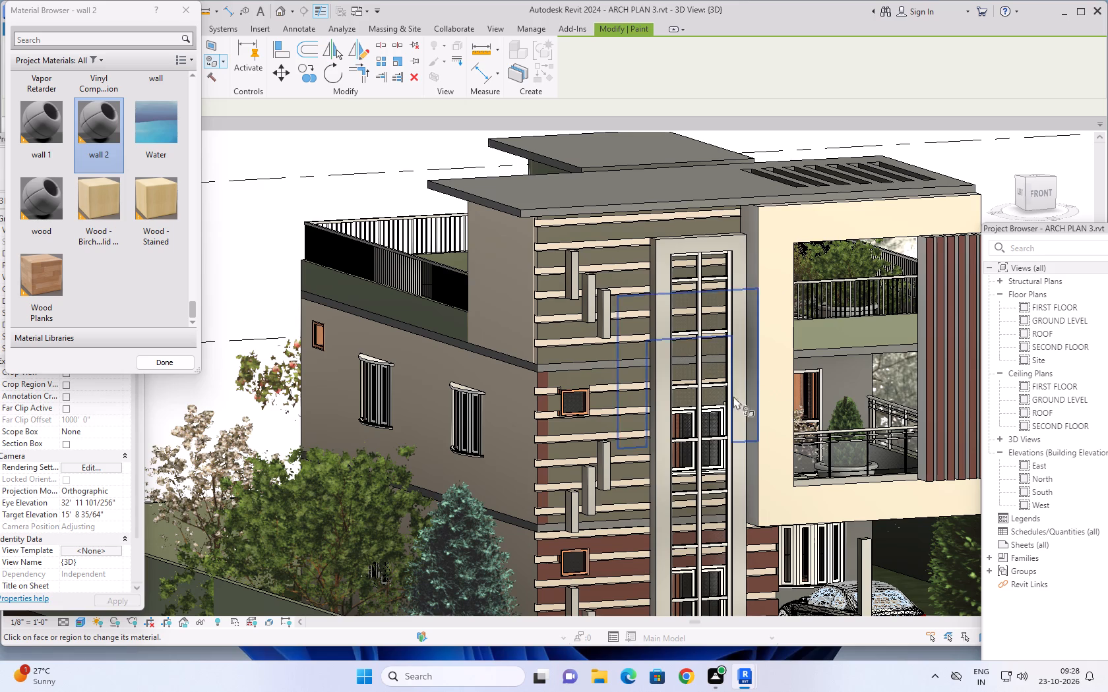
{"action": "scroll", "coordinate": [737, 411], "scroll_direction": "down", "scroll_amount": 3}
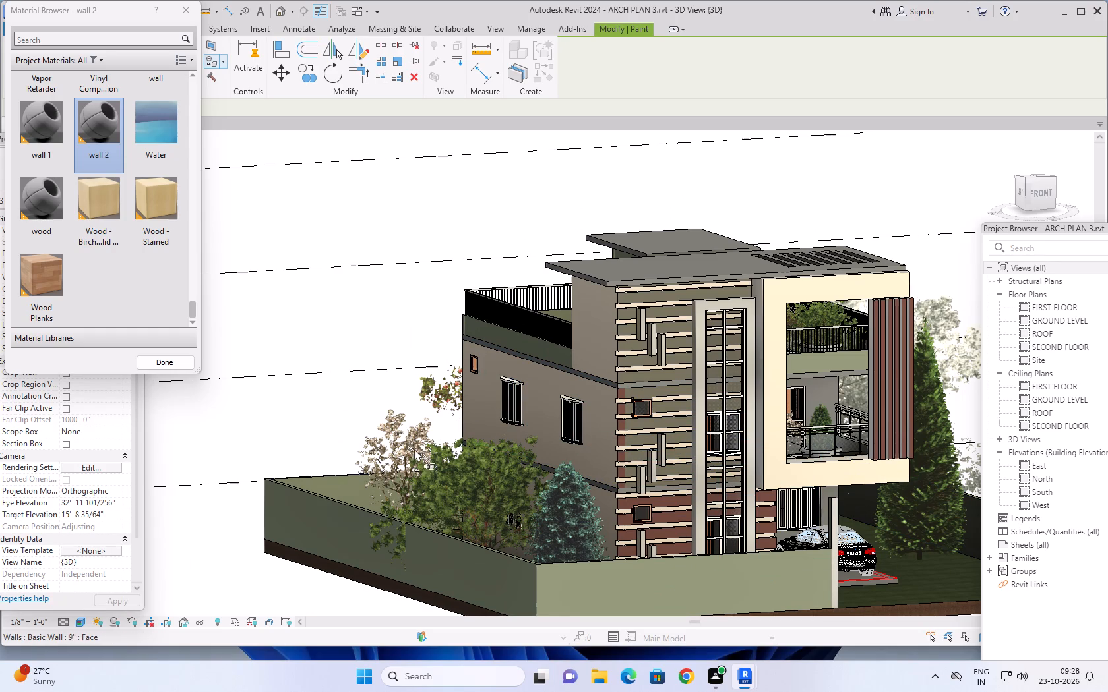
{"action": "middle_click_drag", "start_coordinate": [348, 398], "coordinate": [308, 397]}
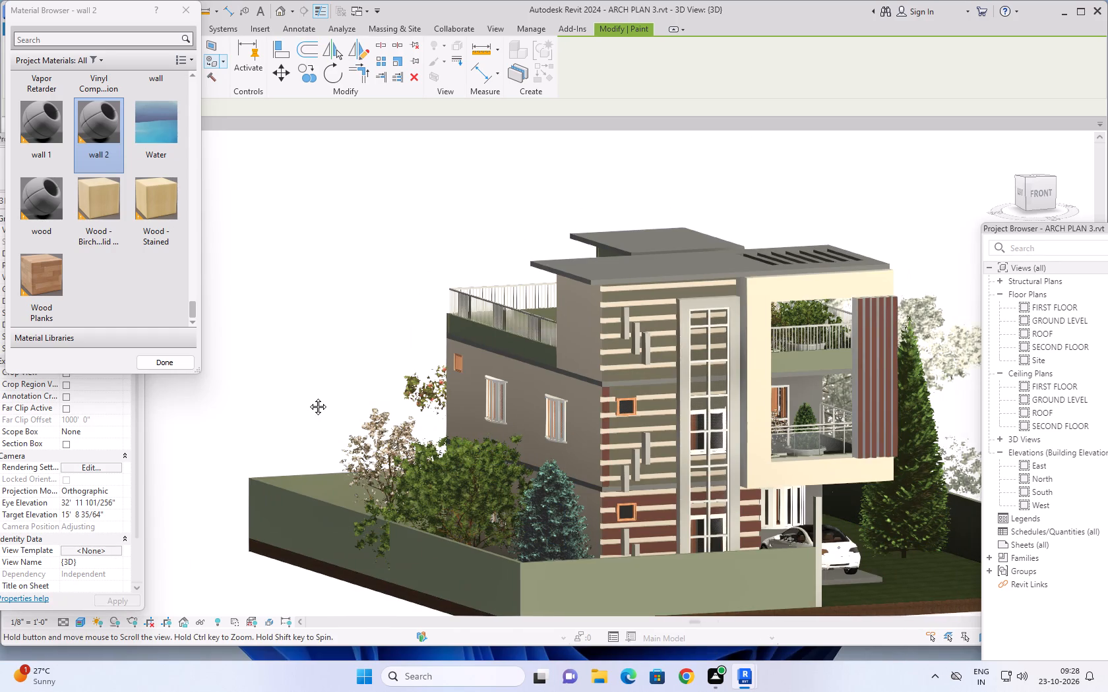
{"action": "middle_click_drag", "start_coordinate": [308, 397], "coordinate": [246, 396]}
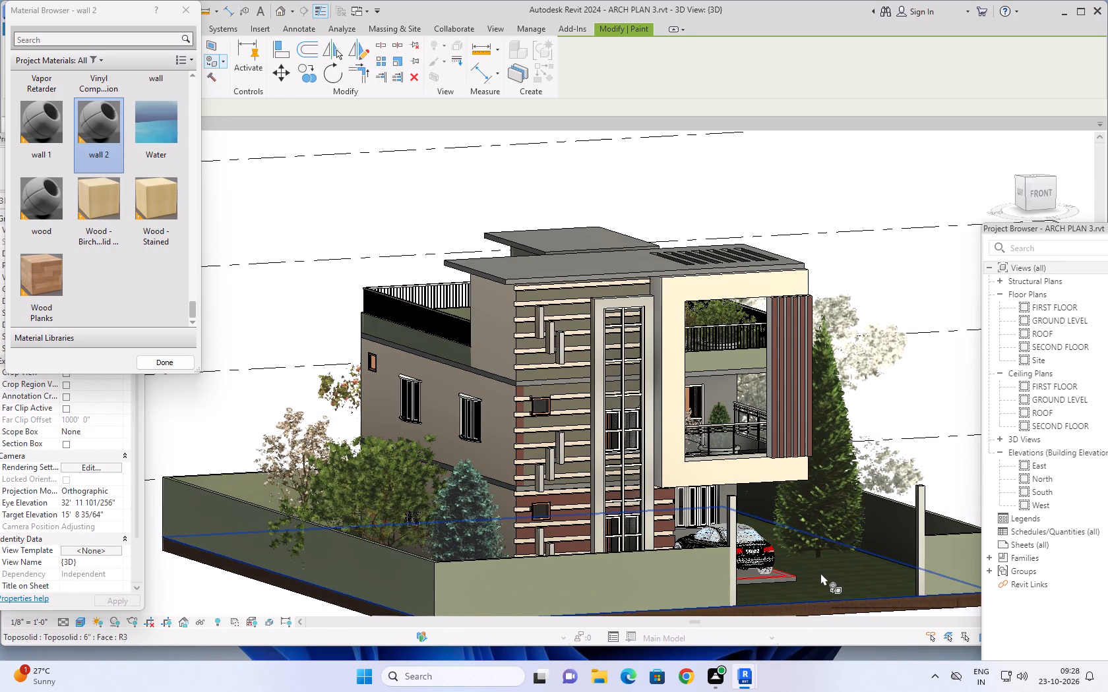
Examine the whole building and compound from the side, the front-left corner and the front-right corner to judge the facade colours.
{"action": "middle_click_drag", "start_coordinate": [820, 573], "coordinate": [912, 534]}
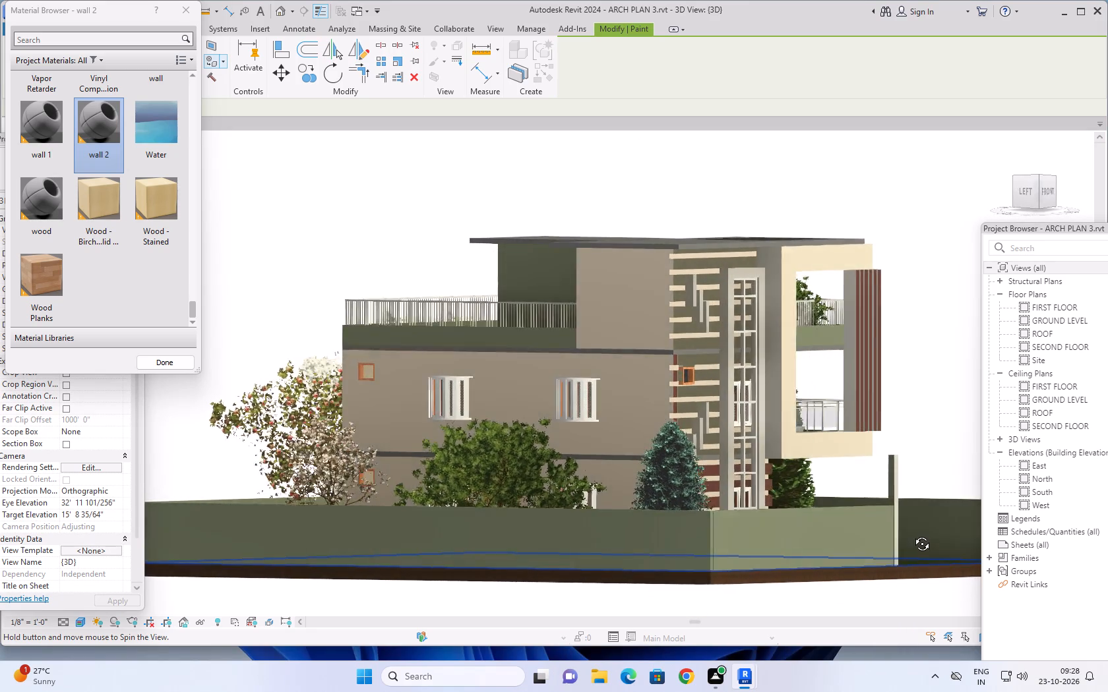
{"action": "middle_click_drag", "start_coordinate": [912, 534], "coordinate": [931, 559]}
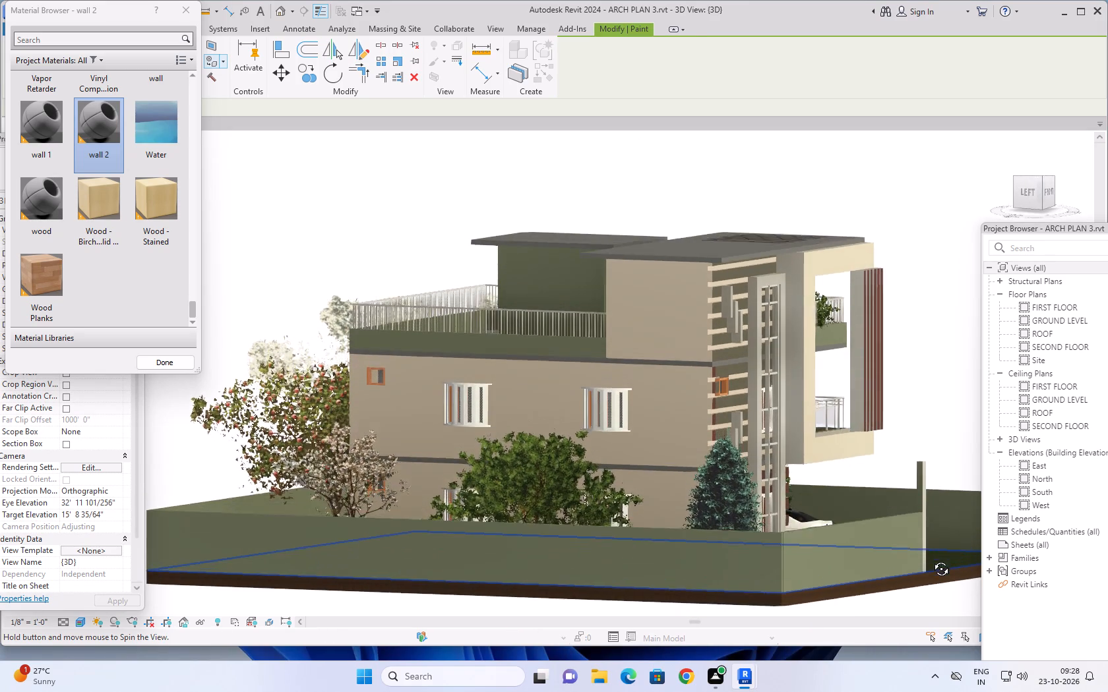
{"action": "middle_click_drag", "start_coordinate": [931, 559], "coordinate": [822, 594]}
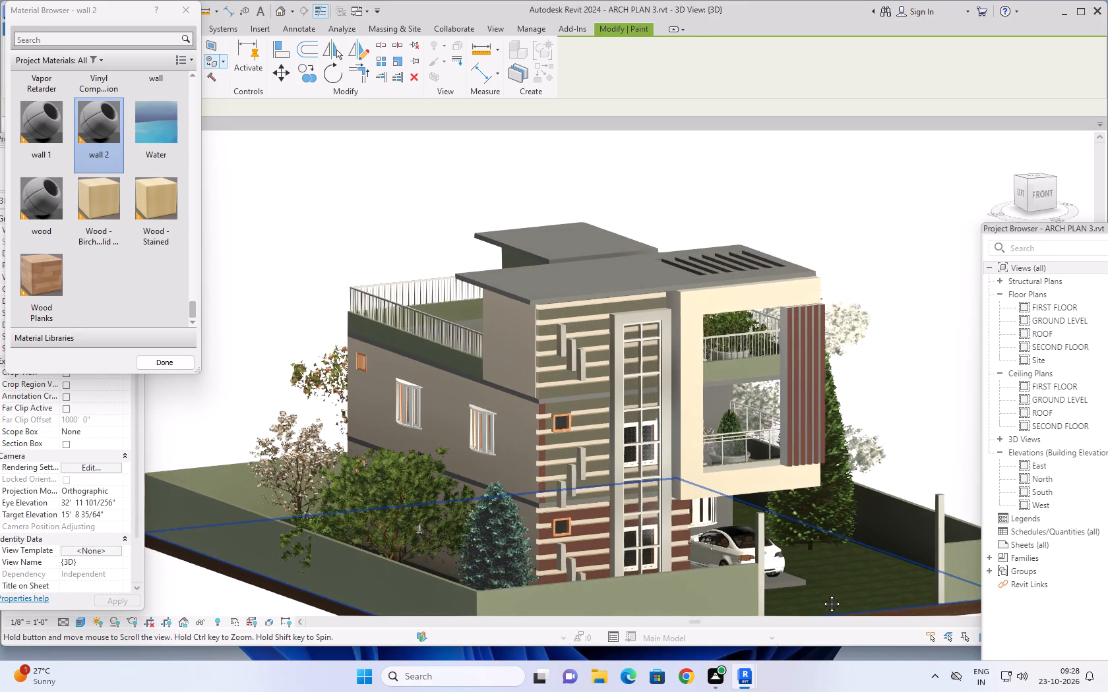
{"action": "middle_click_drag", "start_coordinate": [822, 594], "coordinate": [795, 595]}
{"action": "middle_click_drag", "start_coordinate": [811, 569], "coordinate": [892, 519]}
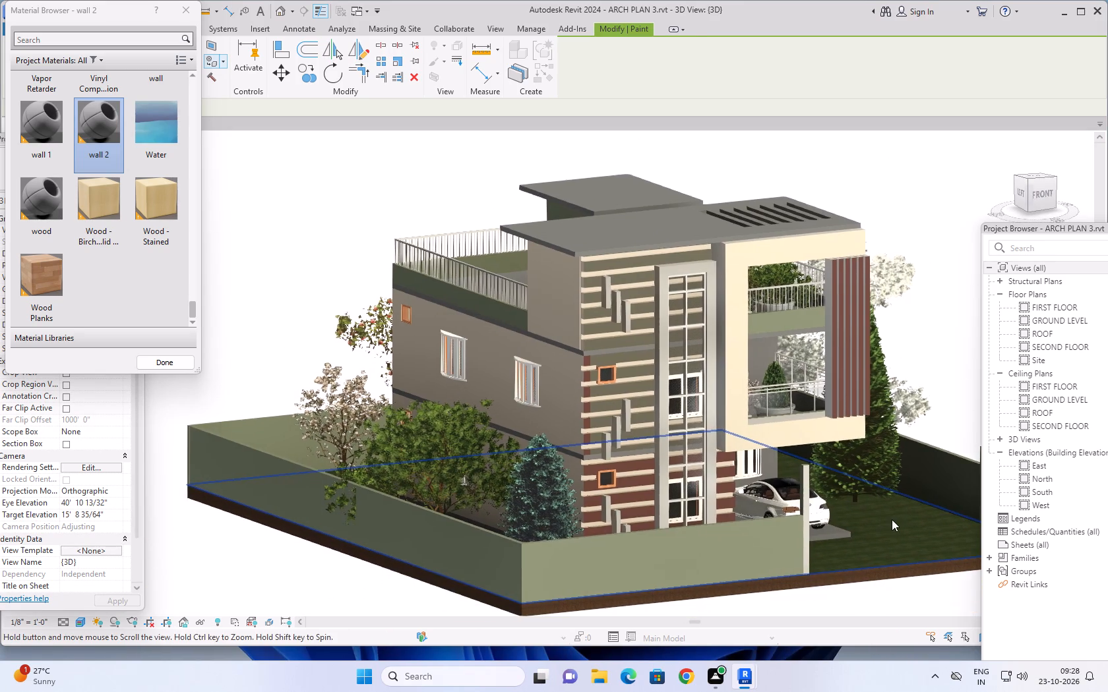
{"action": "middle_click_drag", "start_coordinate": [890, 525], "coordinate": [699, 544], "text": "shift"}
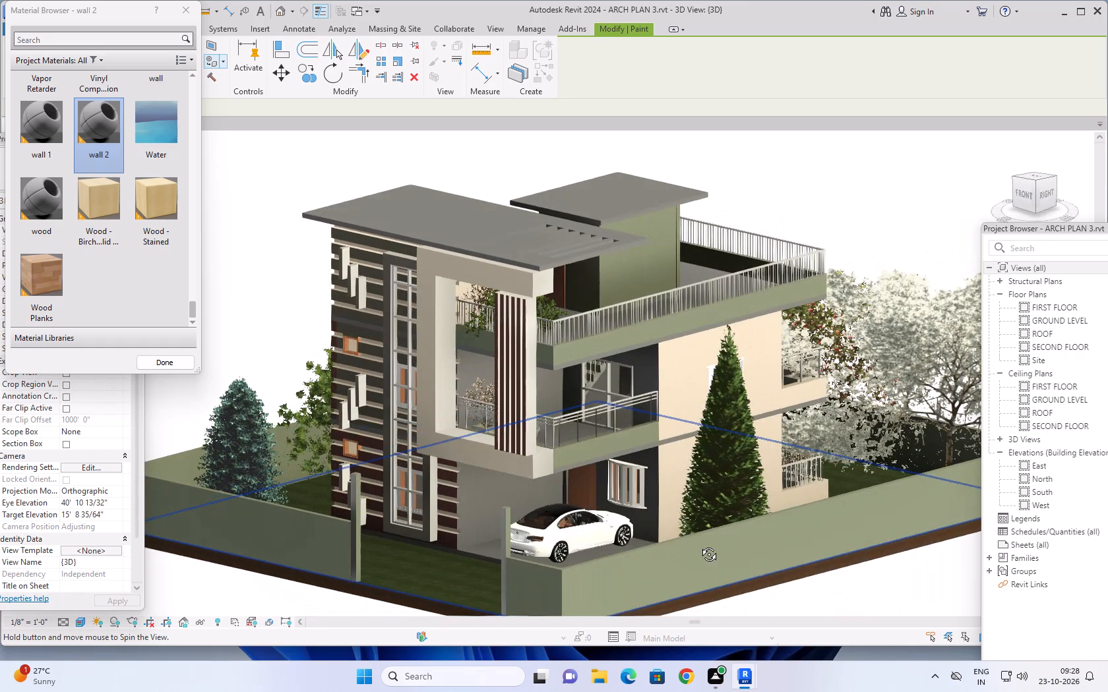
{"action": "middle_click_drag", "start_coordinate": [699, 544], "coordinate": [706, 510], "text": "shift"}
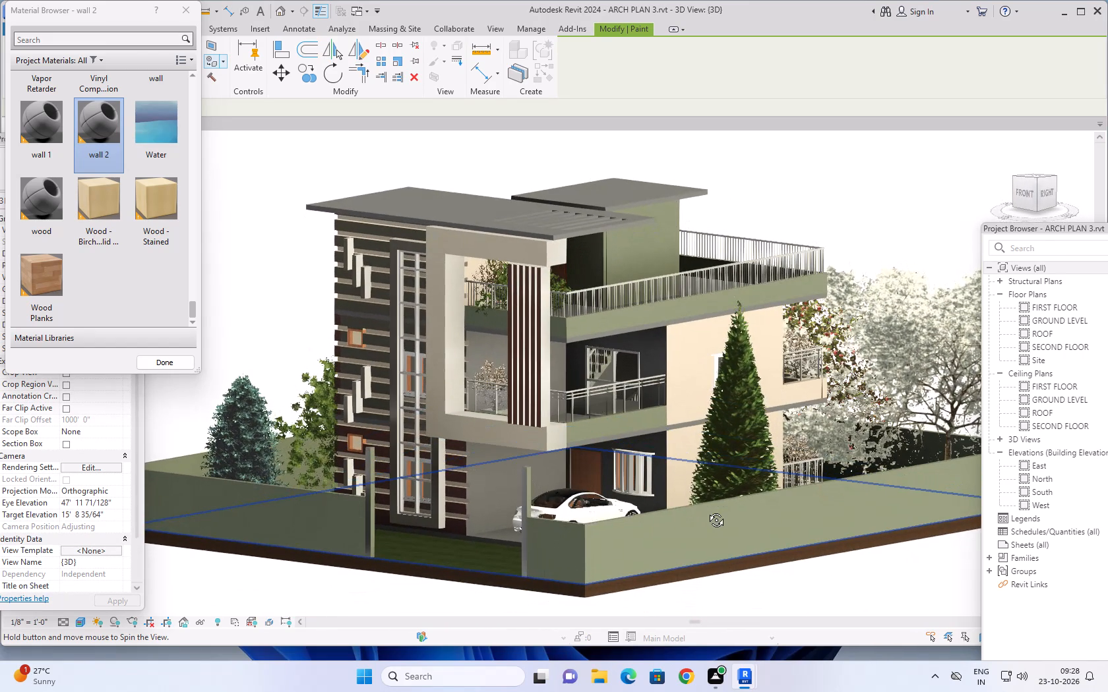
{"action": "middle_click_drag", "start_coordinate": [706, 510], "coordinate": [890, 511], "text": "shift"}
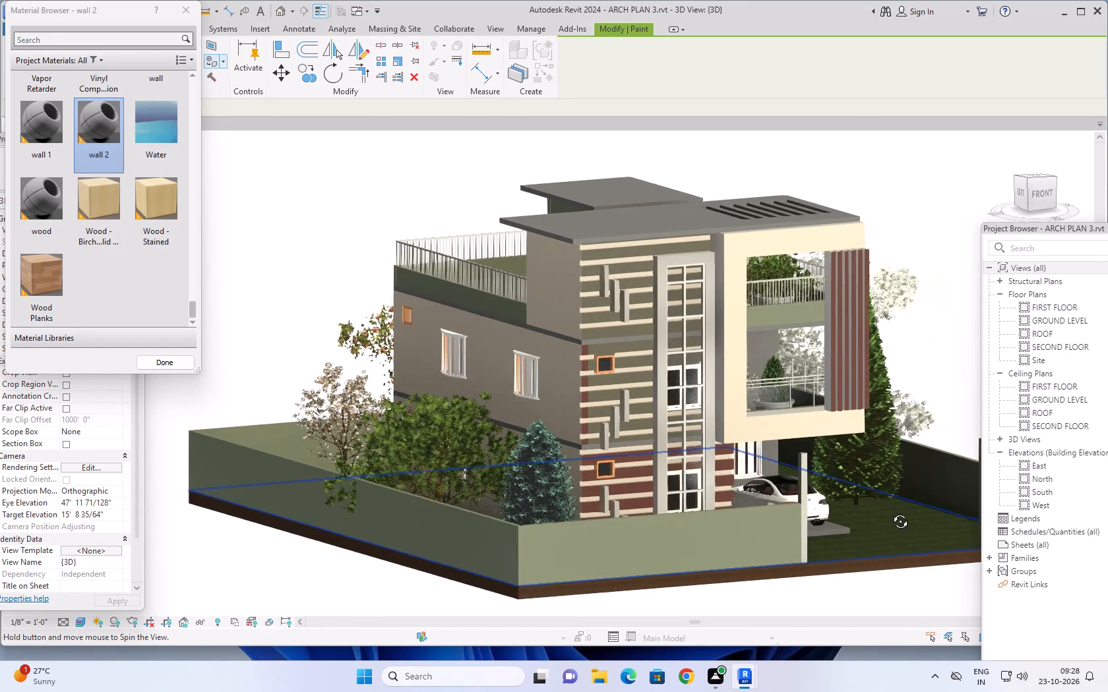
{"action": "middle_click_drag", "start_coordinate": [890, 511], "coordinate": [893, 511], "text": "shift"}
{"action": "middle_click_drag", "start_coordinate": [893, 511], "coordinate": [806, 529]}
{"action": "middle_click_drag", "start_coordinate": [806, 529], "coordinate": [833, 531]}
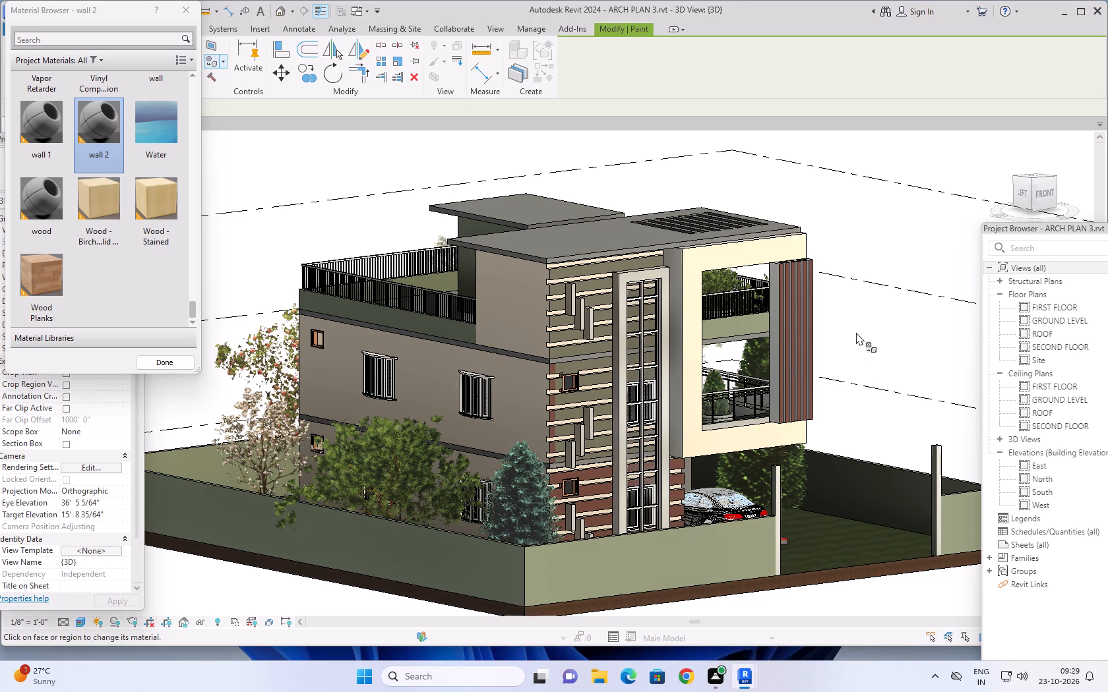
Examine the side wall and front-left corner up close, comparing the horizontal bands, vertical window frame and projecting balcony frame.
{"action": "middle_click_drag", "start_coordinate": [856, 332], "coordinate": [797, 344]}
{"action": "middle_click_drag", "start_coordinate": [798, 347], "coordinate": [860, 363], "text": "shift"}
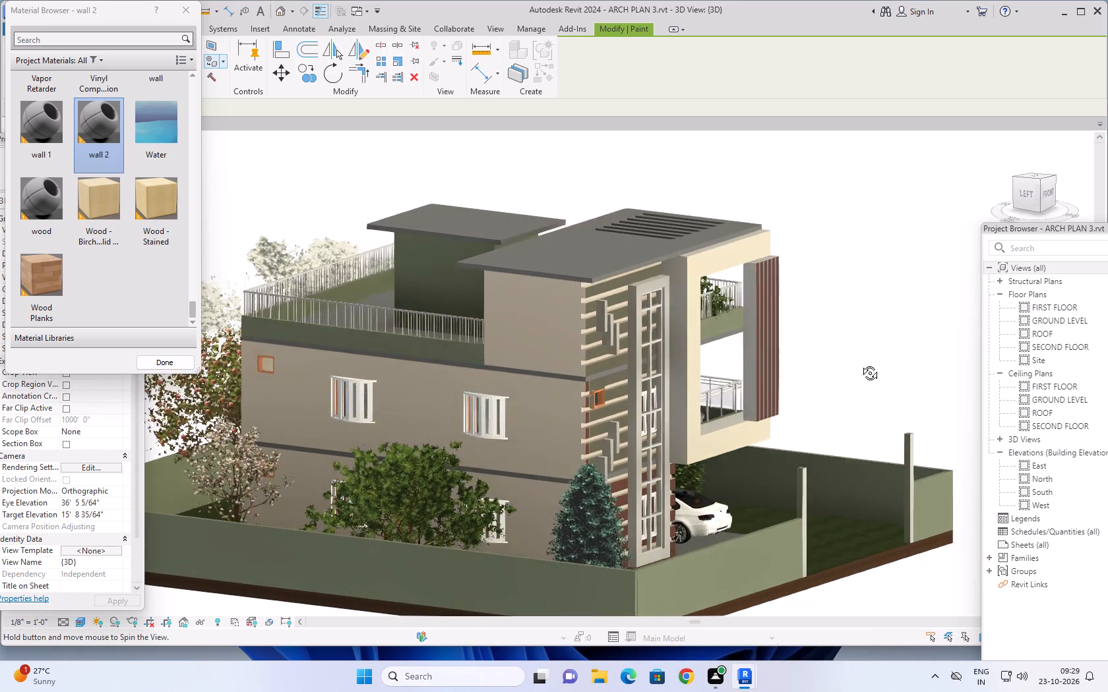
{"action": "middle_click_drag", "start_coordinate": [860, 363], "coordinate": [875, 365], "text": "shift"}
{"action": "scroll", "coordinate": [729, 343], "scroll_direction": "up", "scroll_amount": 4}
{"action": "scroll", "coordinate": [791, 357], "scroll_direction": "up", "scroll_amount": 3}
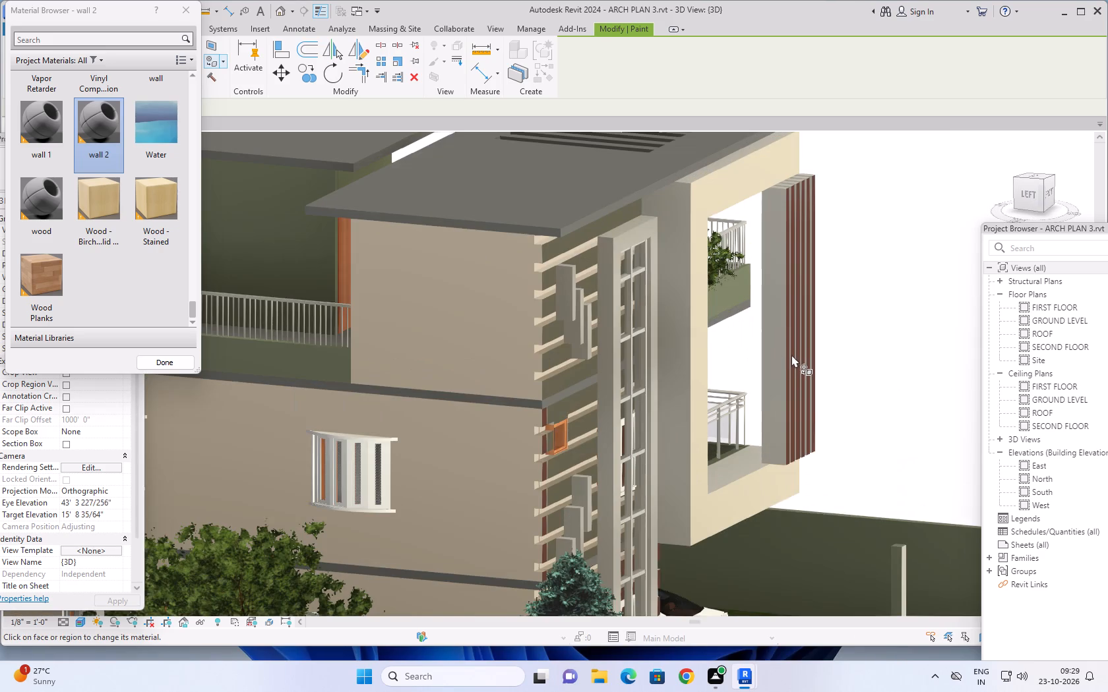
{"action": "scroll", "coordinate": [791, 355], "scroll_direction": "up", "scroll_amount": 3}
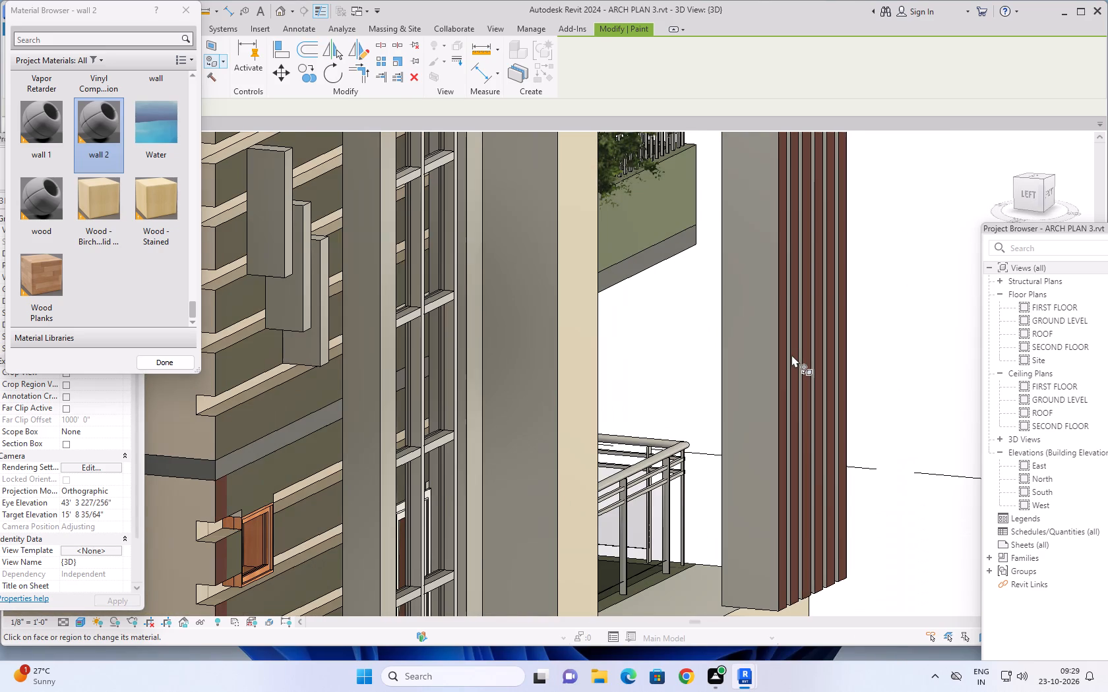
{"action": "scroll", "coordinate": [791, 355], "scroll_direction": "down", "scroll_amount": 7}
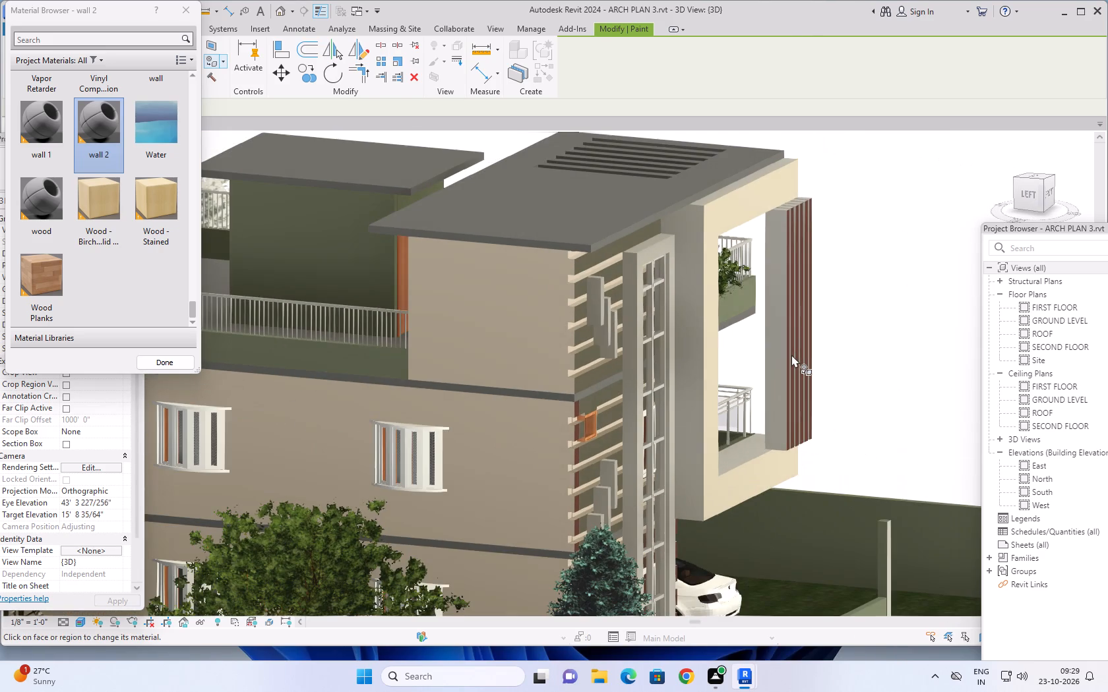
{"action": "scroll", "coordinate": [791, 355], "scroll_direction": "down", "scroll_amount": 1}
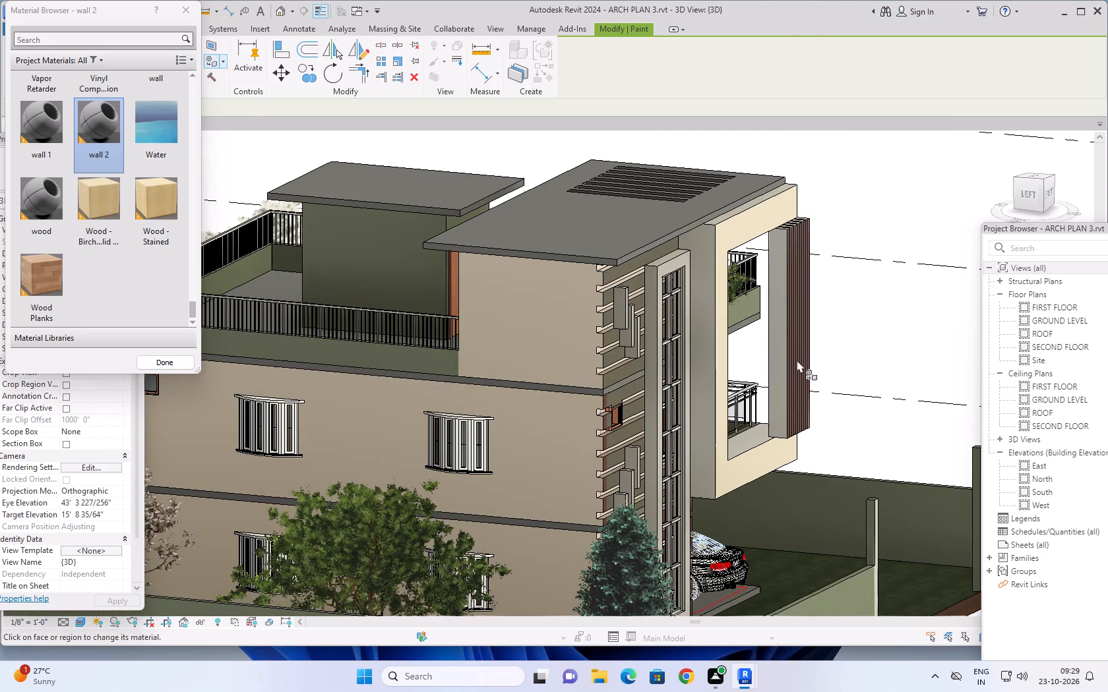
Examine the upper storeys, balconies and roof terrace from the front-right corner and the front-left corner.
{"action": "middle_click_drag", "start_coordinate": [853, 368], "coordinate": [807, 390], "text": "shift"}
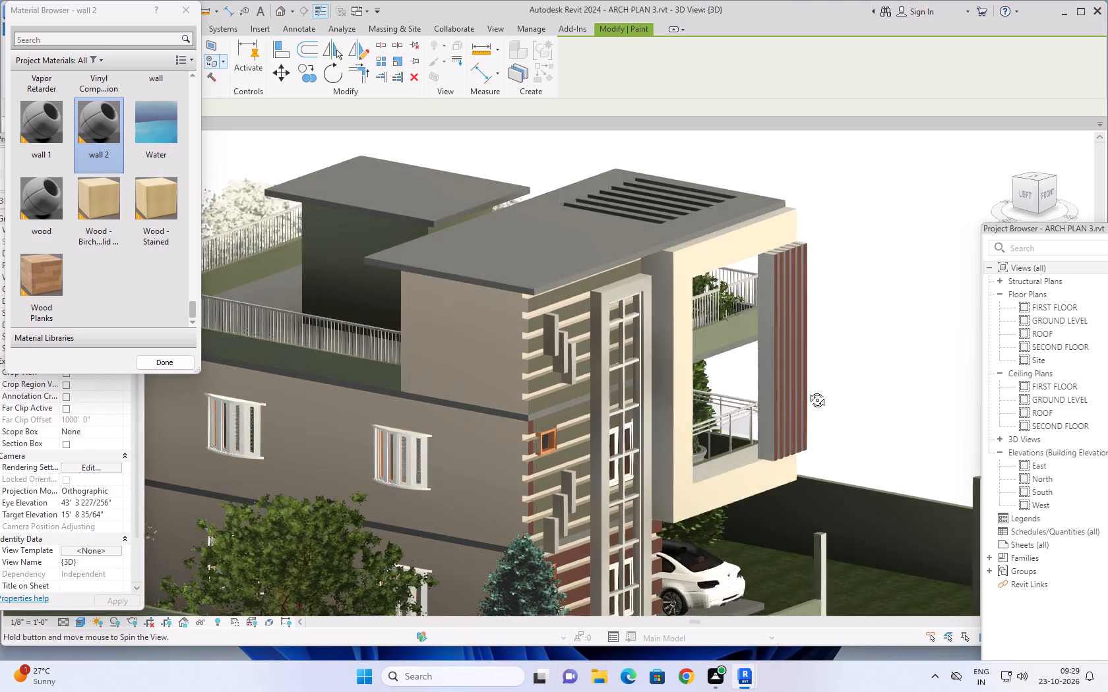
{"action": "middle_click_drag", "start_coordinate": [807, 390], "coordinate": [517, 375], "text": "shift"}
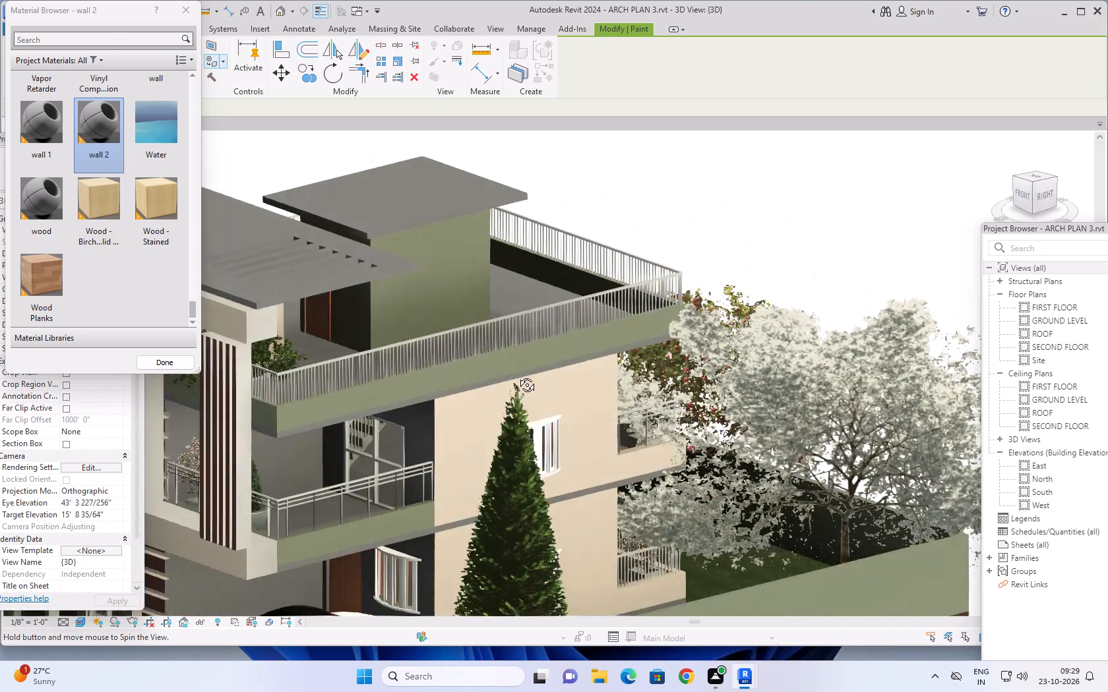
{"action": "middle_click_drag", "start_coordinate": [517, 375], "coordinate": [546, 280], "text": "shift"}
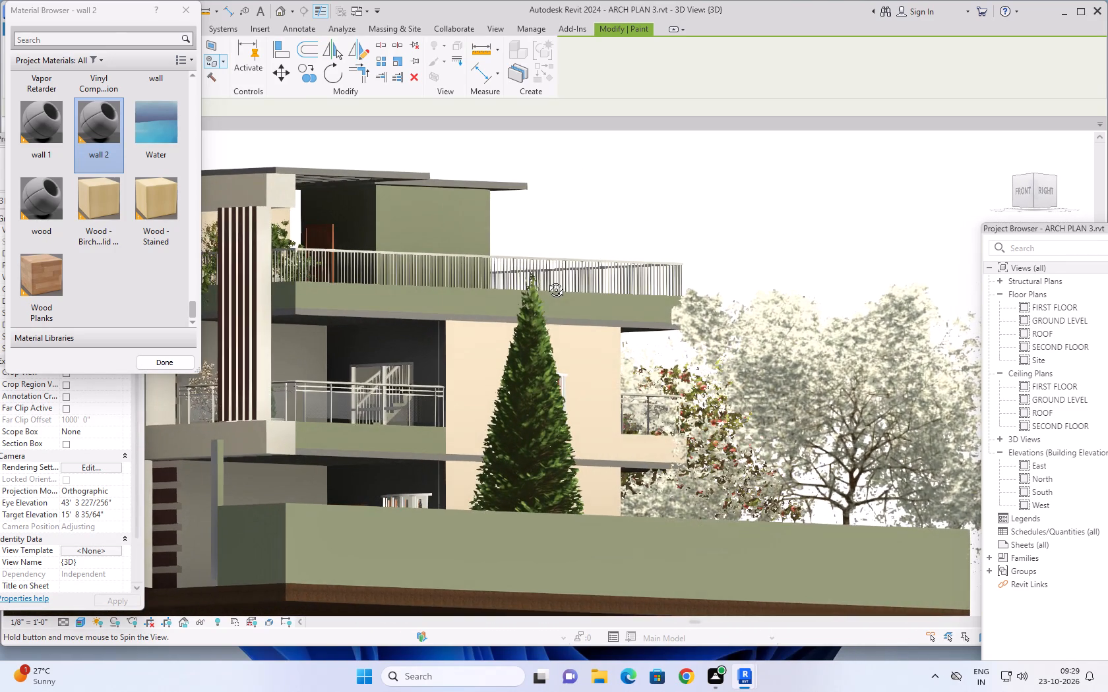
{"action": "middle_click_drag", "start_coordinate": [546, 280], "coordinate": [610, 355], "text": "shift"}
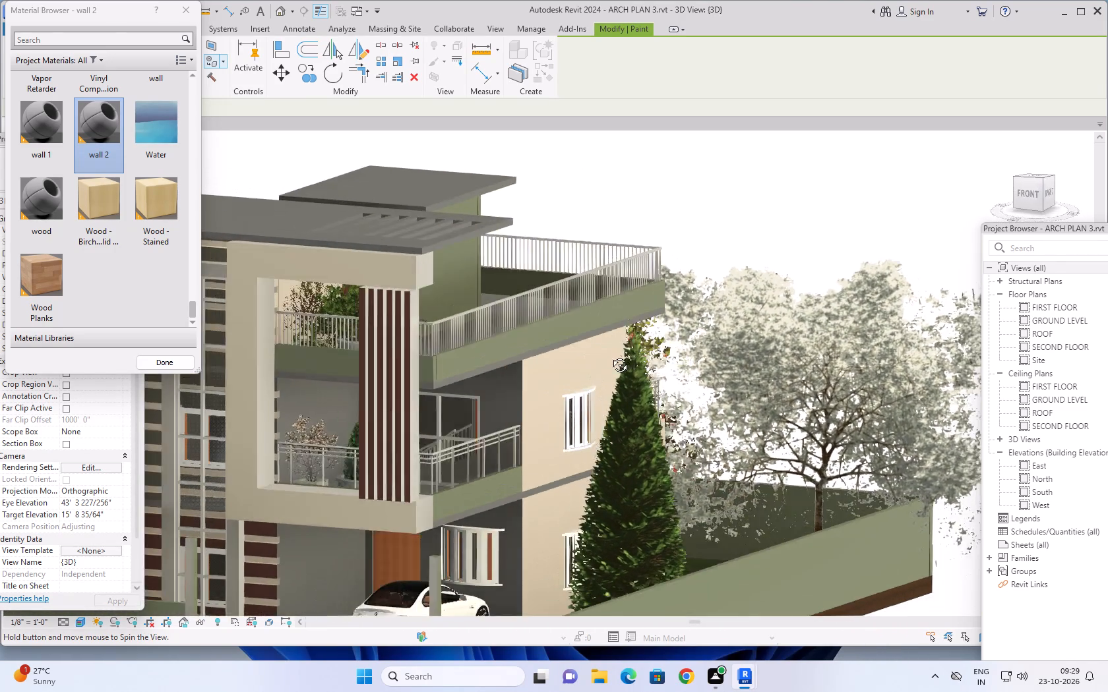
{"action": "middle_click_drag", "start_coordinate": [610, 355], "coordinate": [772, 367], "text": "shift"}
{"action": "middle_click_drag", "start_coordinate": [817, 428], "coordinate": [830, 363]}
{"action": "middle_click_drag", "start_coordinate": [813, 399], "coordinate": [875, 389], "text": "shift"}
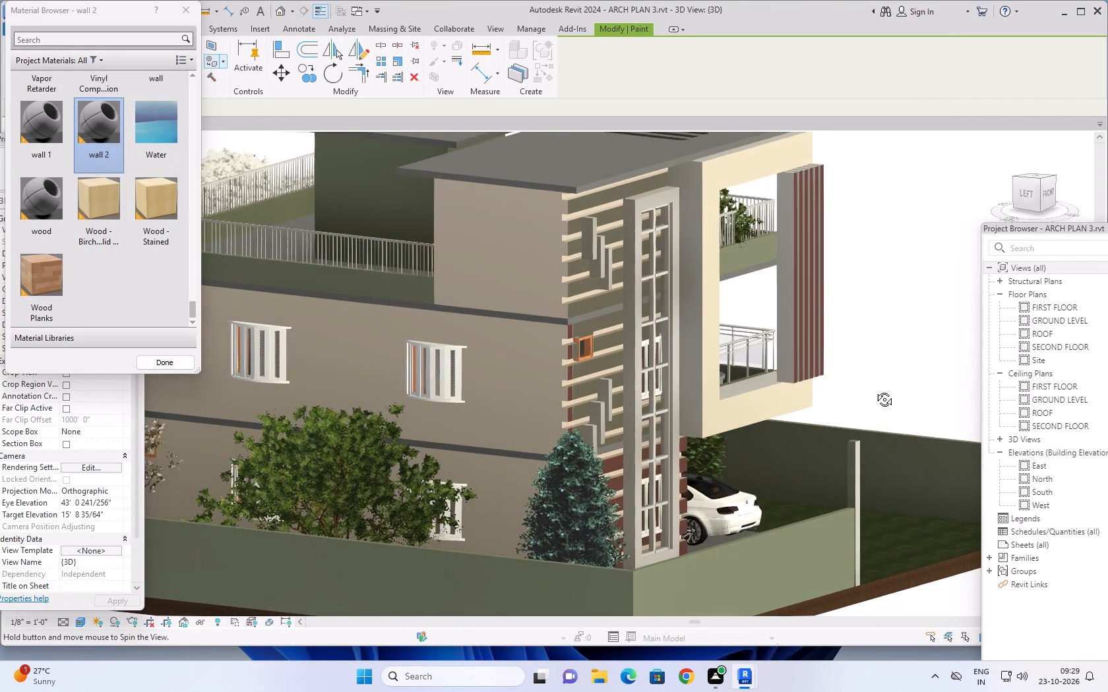
{"action": "middle_click_drag", "start_coordinate": [875, 389], "coordinate": [875, 390], "text": "shift"}
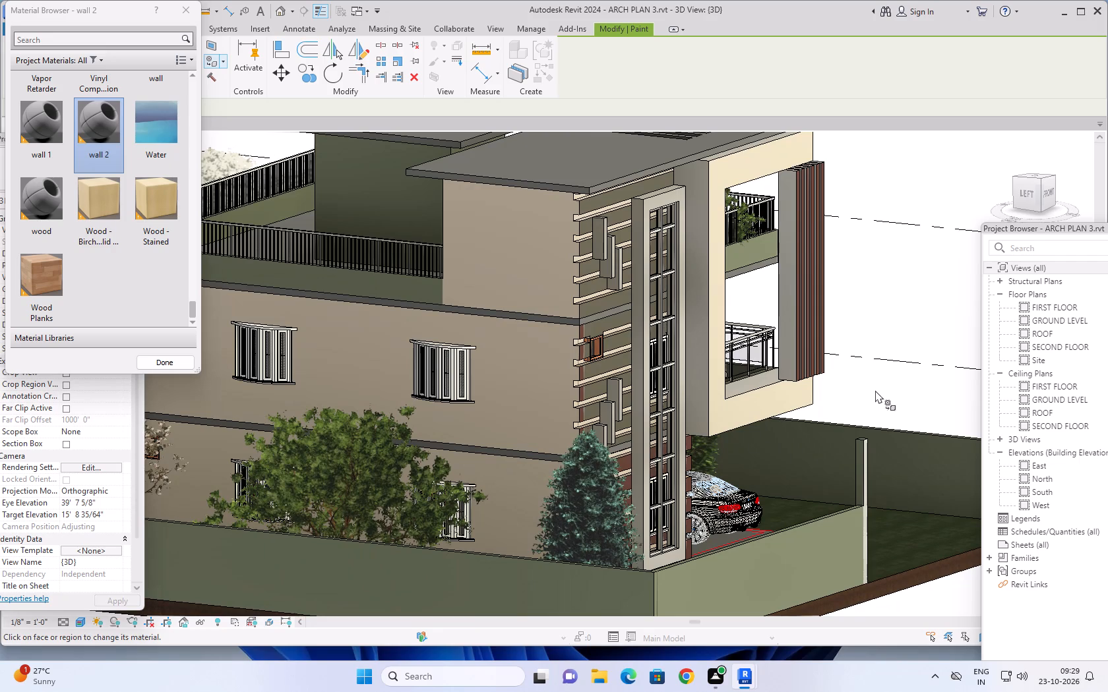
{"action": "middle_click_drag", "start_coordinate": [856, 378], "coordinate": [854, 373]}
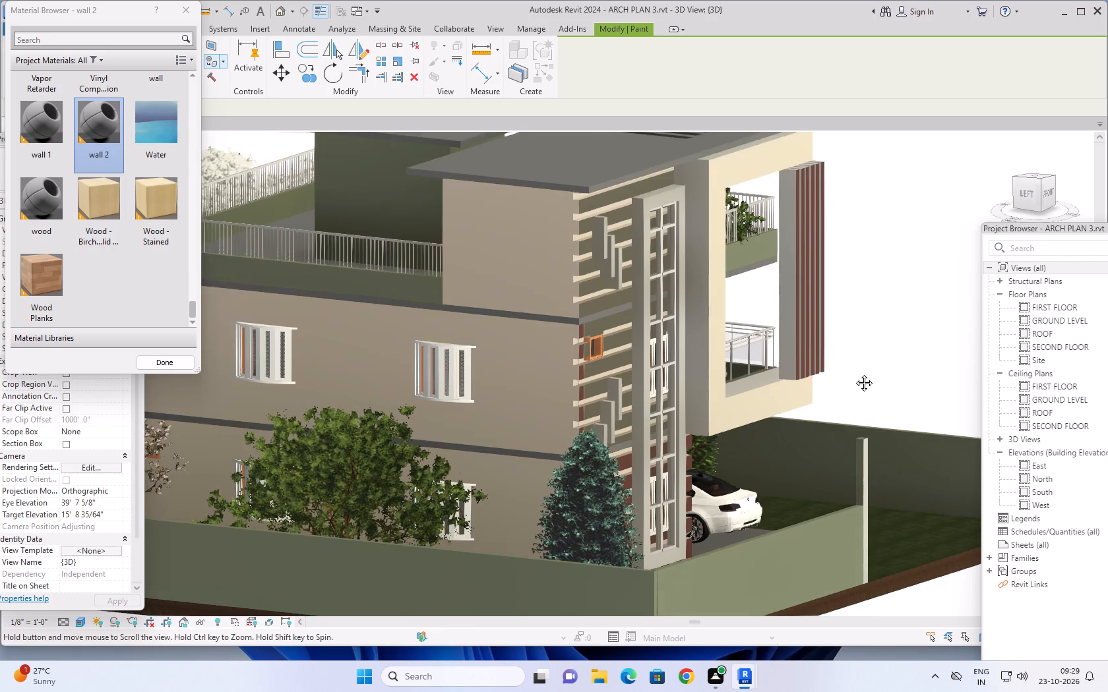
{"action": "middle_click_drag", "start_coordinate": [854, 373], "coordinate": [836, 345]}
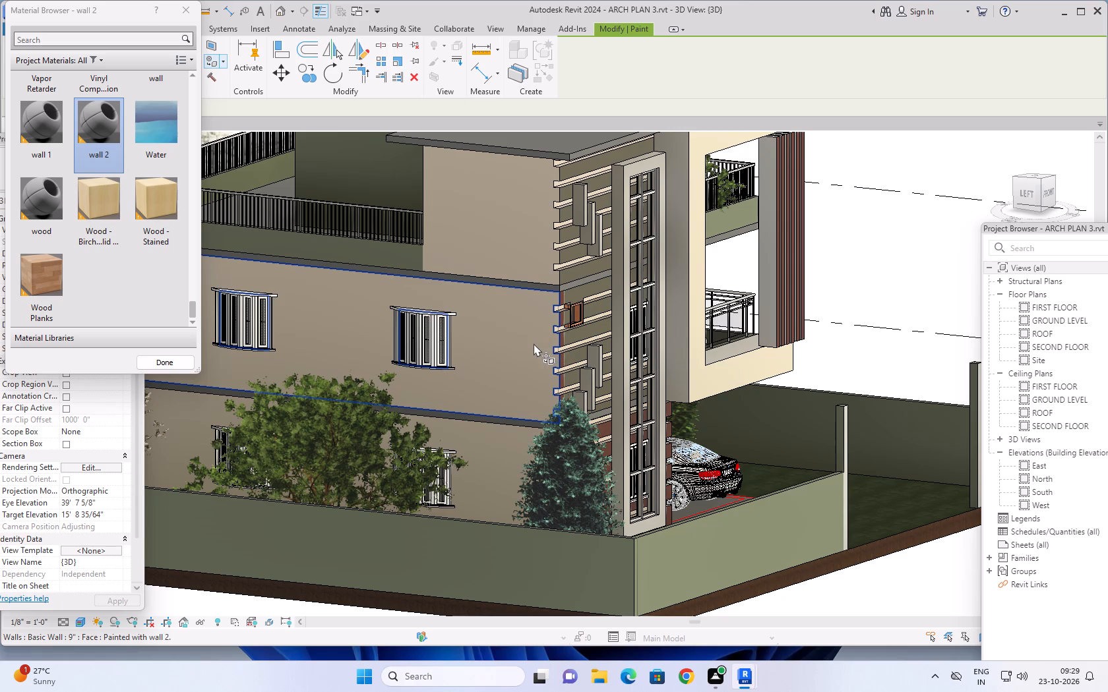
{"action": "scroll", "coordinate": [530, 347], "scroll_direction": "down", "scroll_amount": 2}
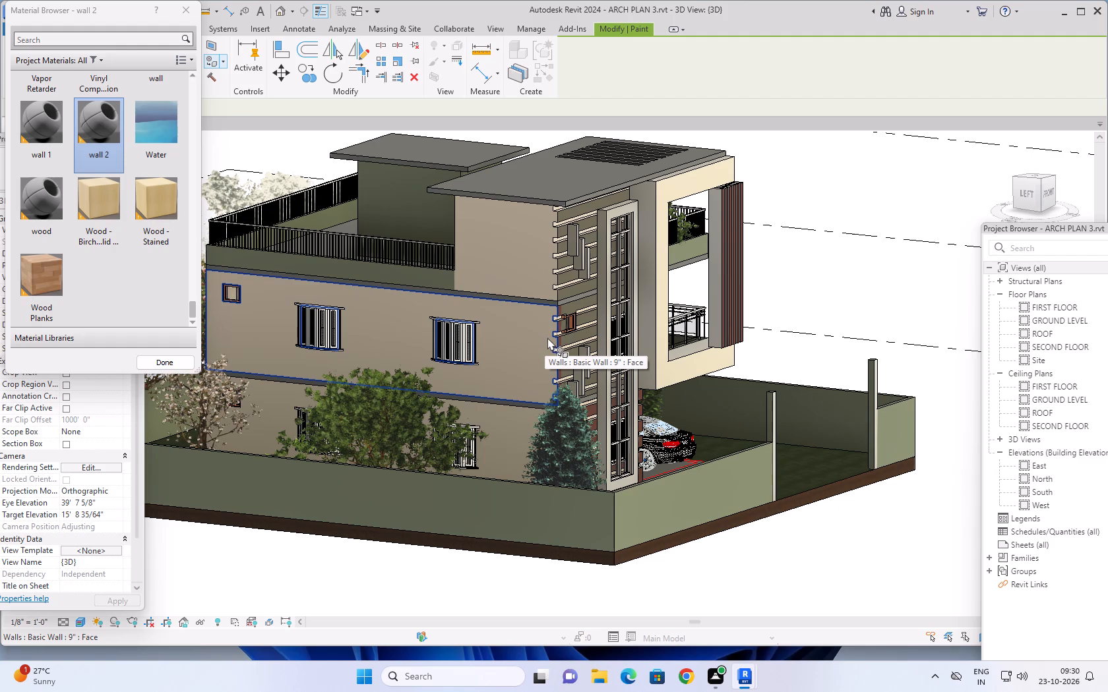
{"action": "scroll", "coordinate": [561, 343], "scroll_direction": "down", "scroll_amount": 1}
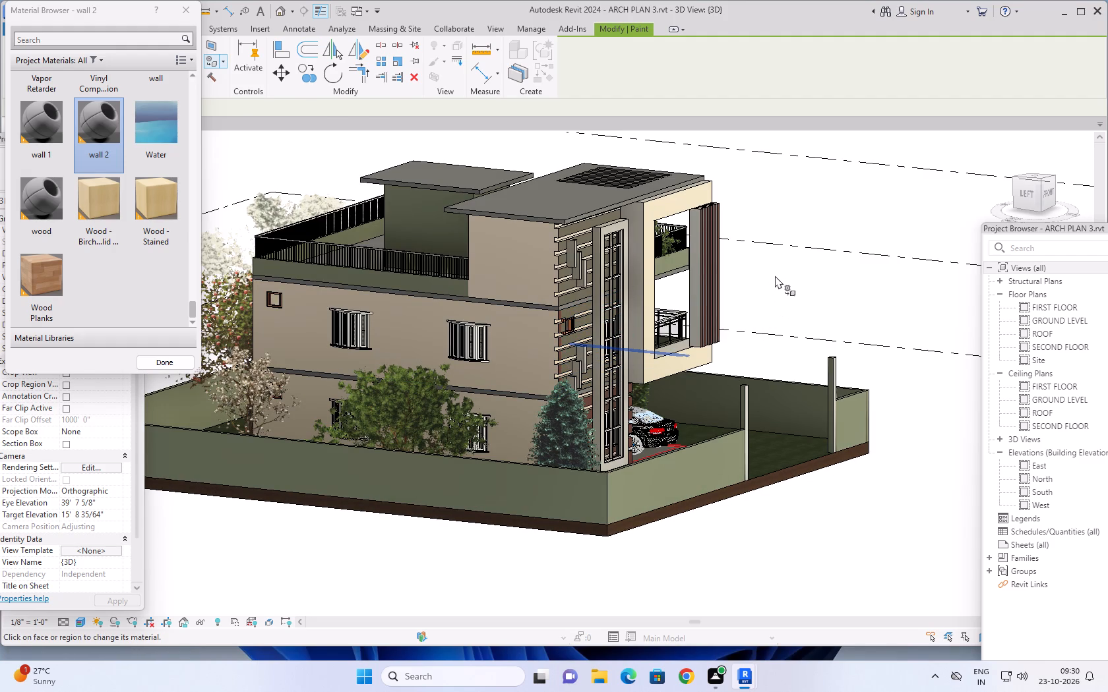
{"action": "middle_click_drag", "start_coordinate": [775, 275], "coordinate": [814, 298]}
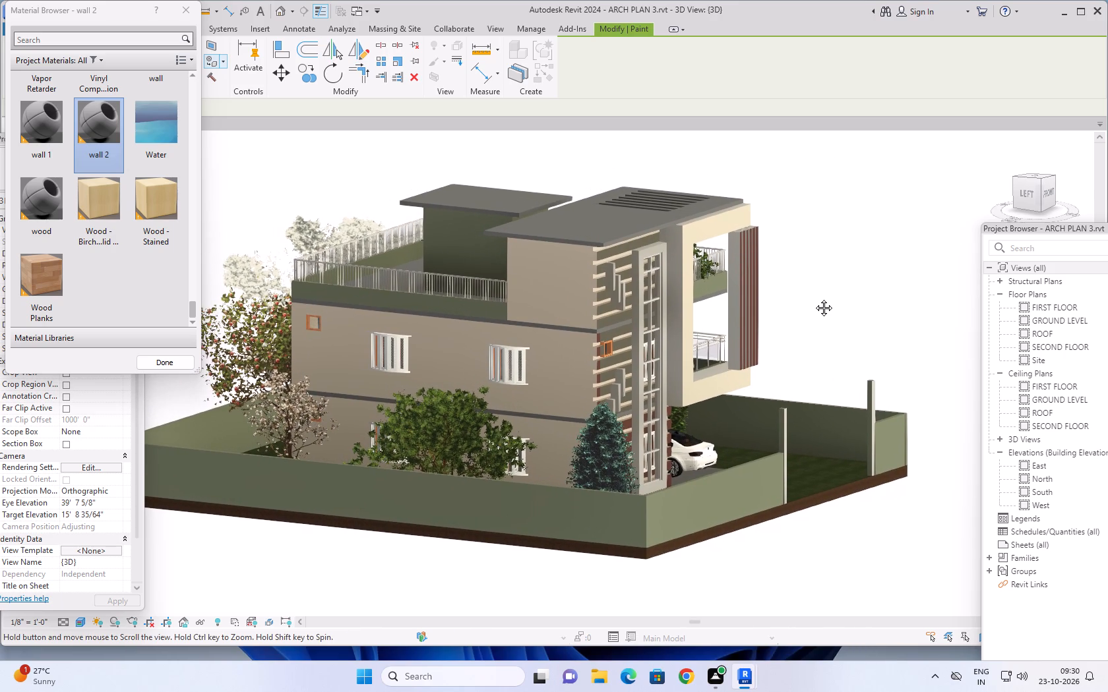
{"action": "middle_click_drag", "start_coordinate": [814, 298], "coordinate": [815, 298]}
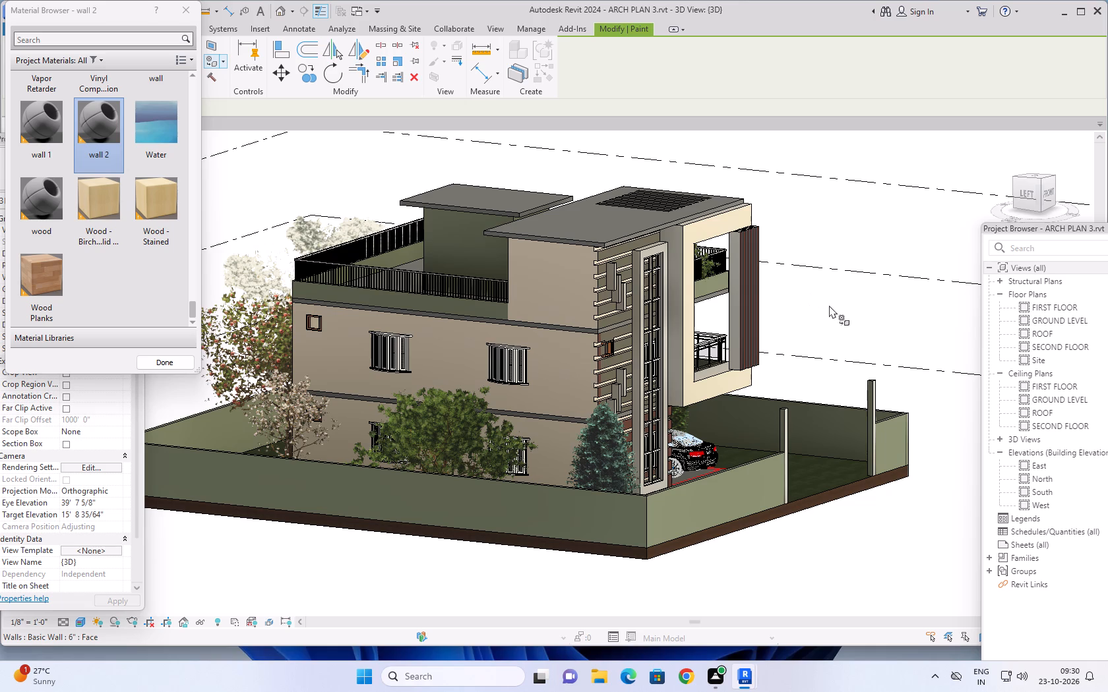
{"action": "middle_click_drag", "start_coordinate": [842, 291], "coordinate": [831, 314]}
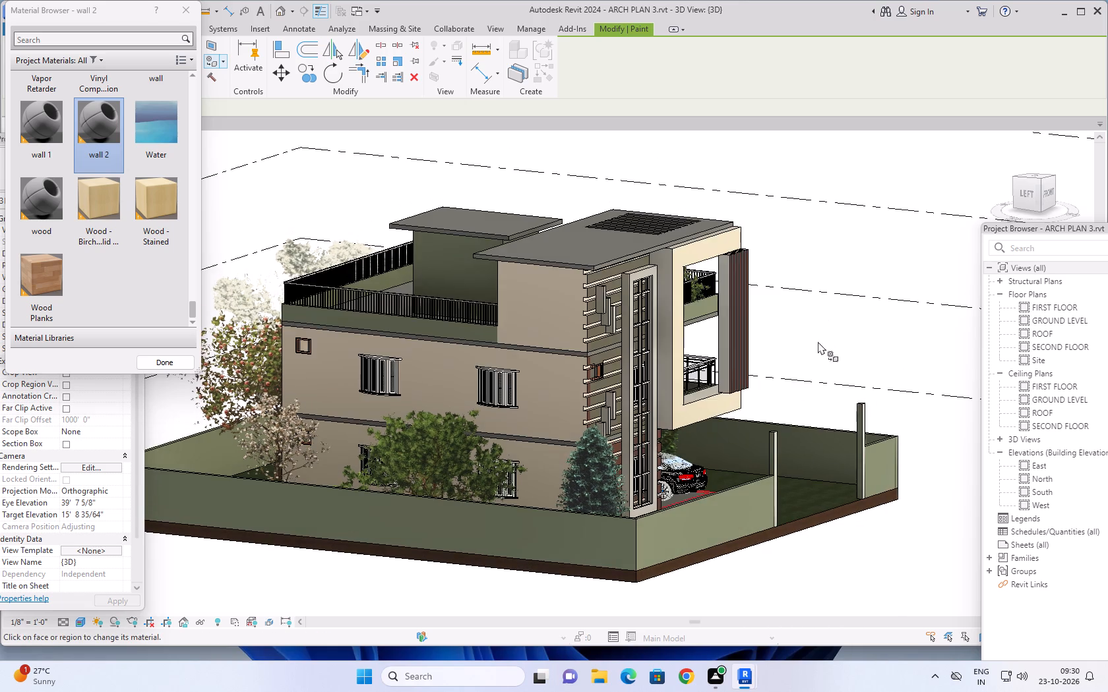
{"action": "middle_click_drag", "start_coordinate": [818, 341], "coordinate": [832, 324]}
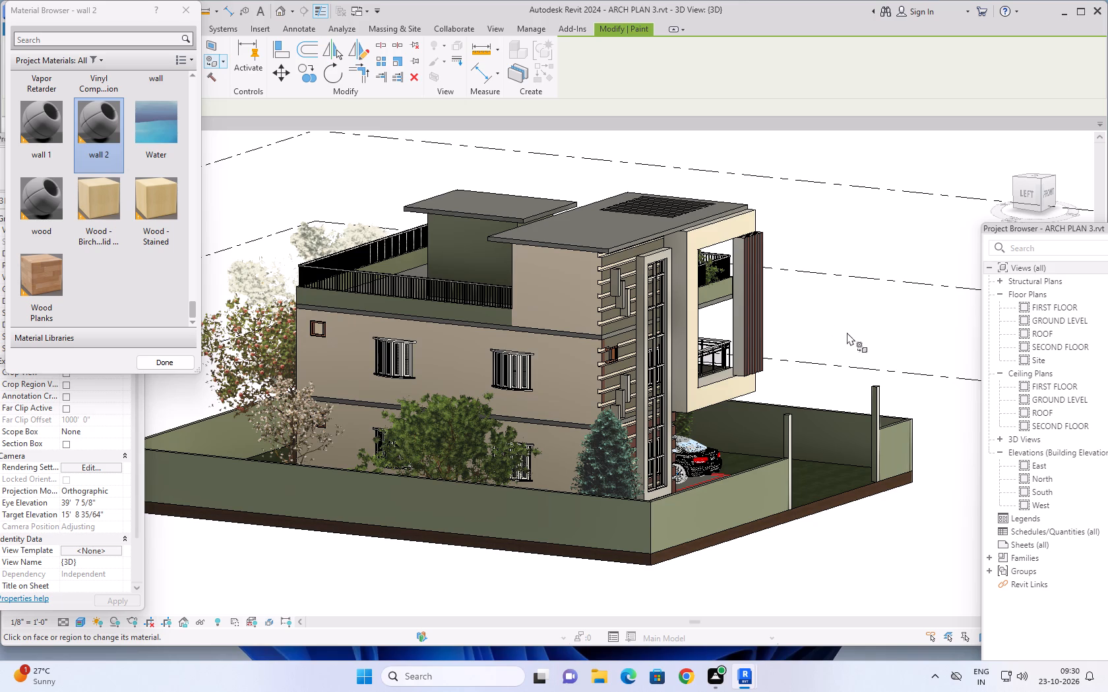
Examine the whole building and compound from the front-right corner, right side, rear-right corner and front.
{"action": "middle_click_drag", "start_coordinate": [847, 332], "coordinate": [821, 345], "text": "shift"}
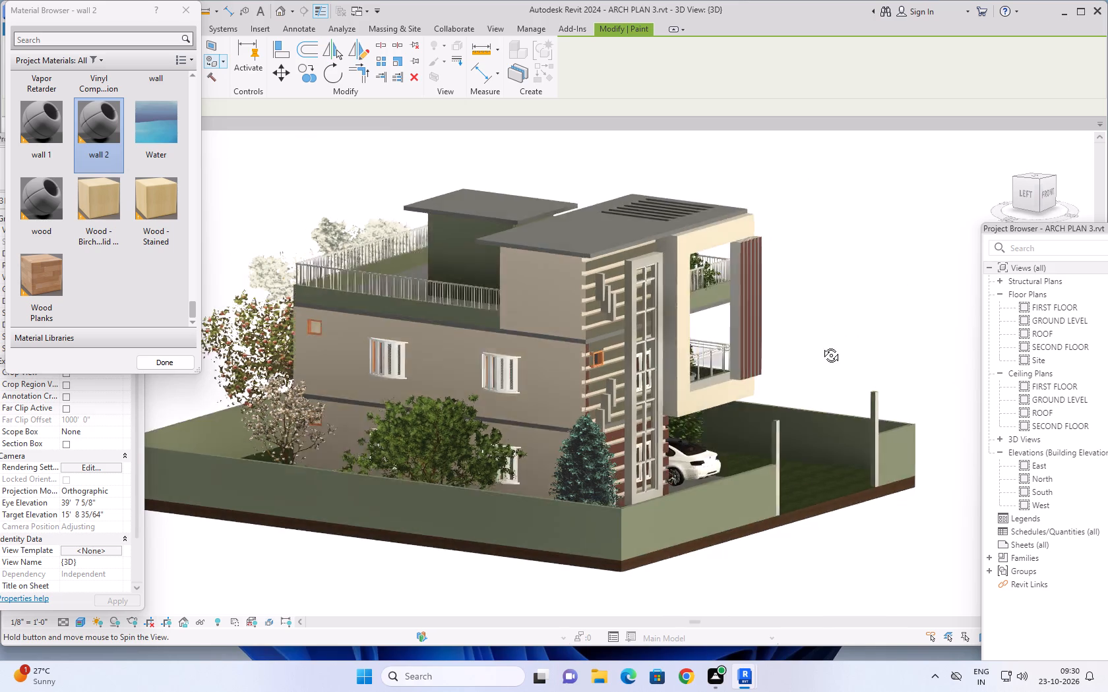
{"action": "middle_click_drag", "start_coordinate": [821, 345], "coordinate": [555, 405], "text": "shift"}
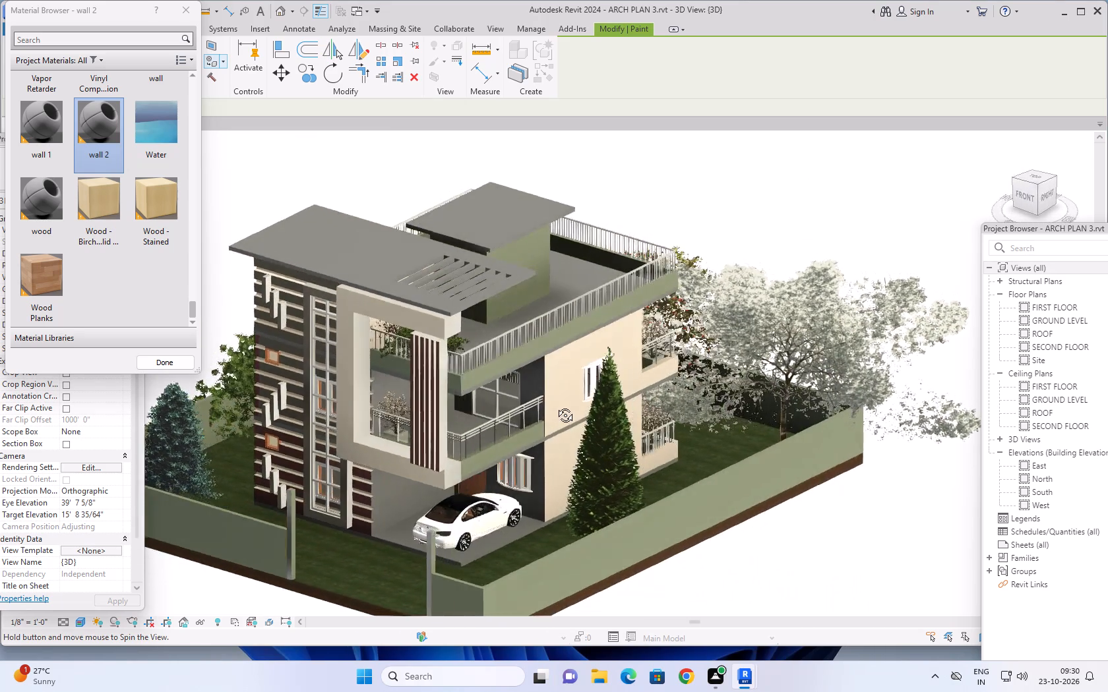
{"action": "middle_click_drag", "start_coordinate": [555, 405], "coordinate": [450, 342], "text": "shift"}
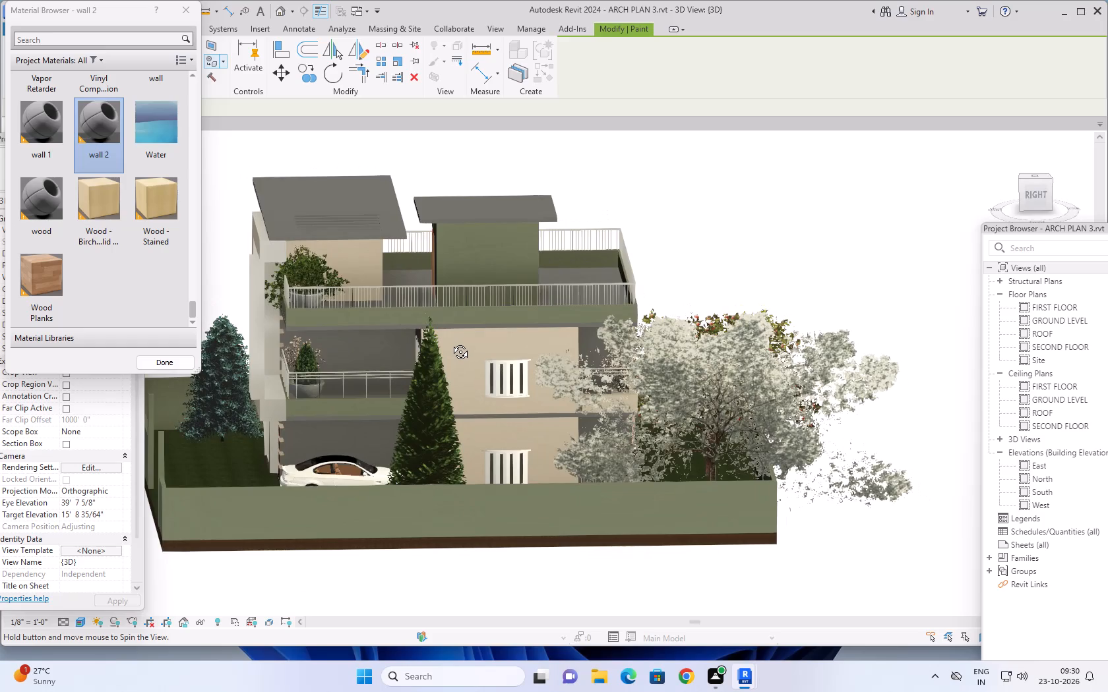
{"action": "middle_click_drag", "start_coordinate": [450, 342], "coordinate": [328, 432], "text": "shift"}
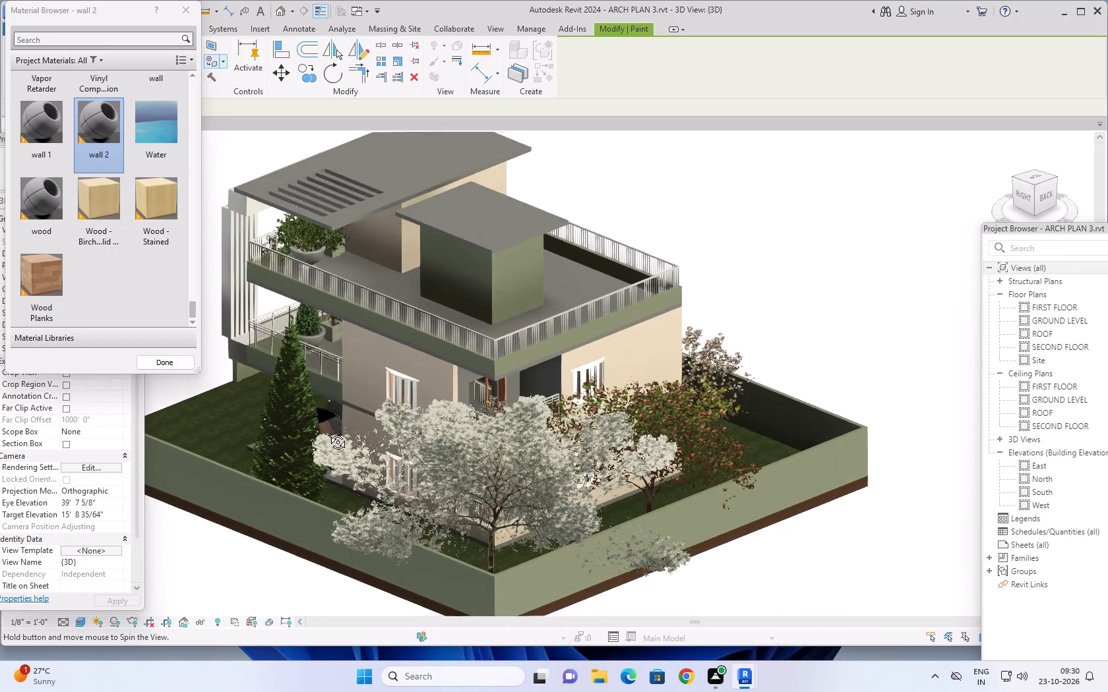
{"action": "middle_click_drag", "start_coordinate": [328, 432], "coordinate": [536, 407], "text": "shift"}
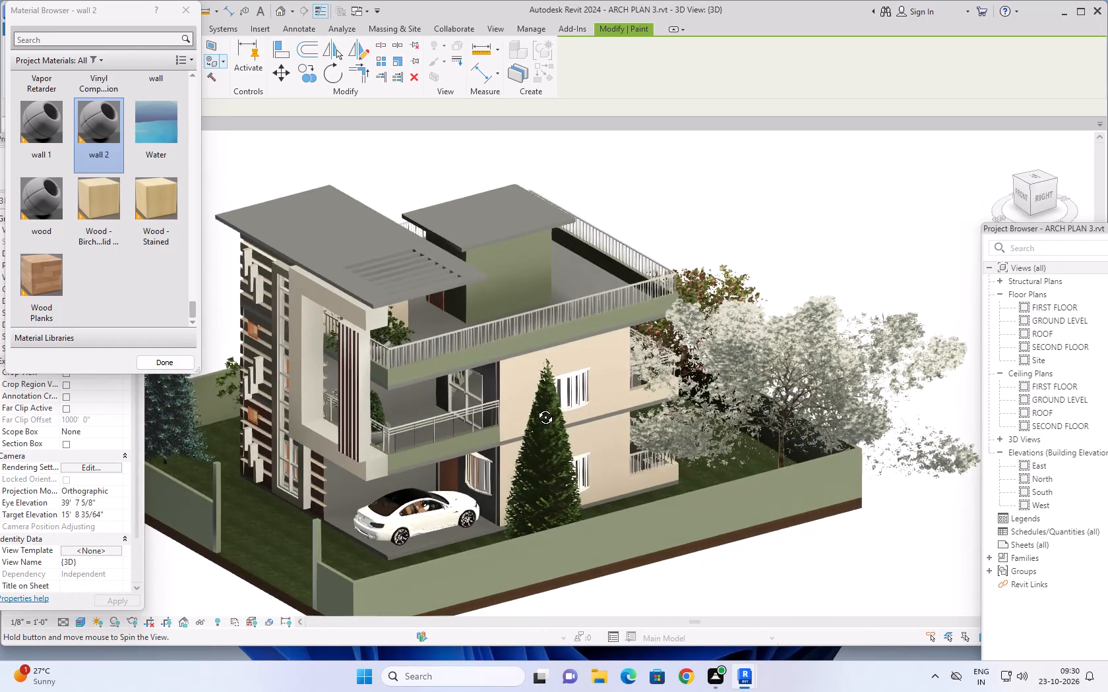
{"action": "middle_click_drag", "start_coordinate": [536, 407], "coordinate": [676, 367], "text": "shift"}
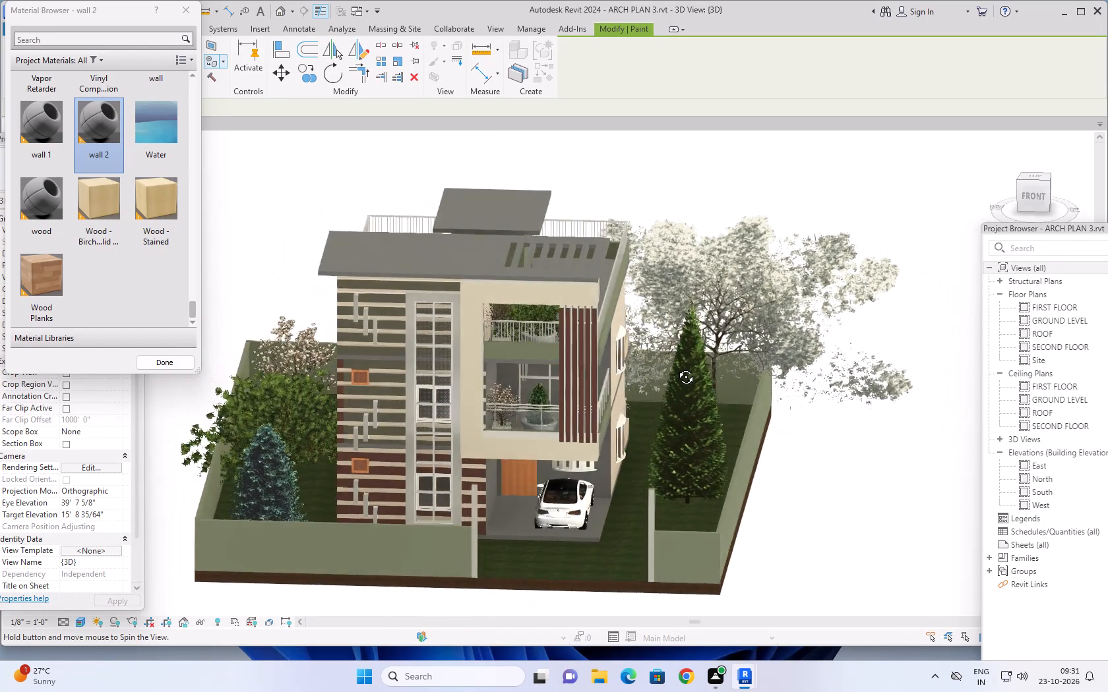
{"action": "middle_click_drag", "start_coordinate": [676, 367], "coordinate": [706, 316], "text": "shift"}
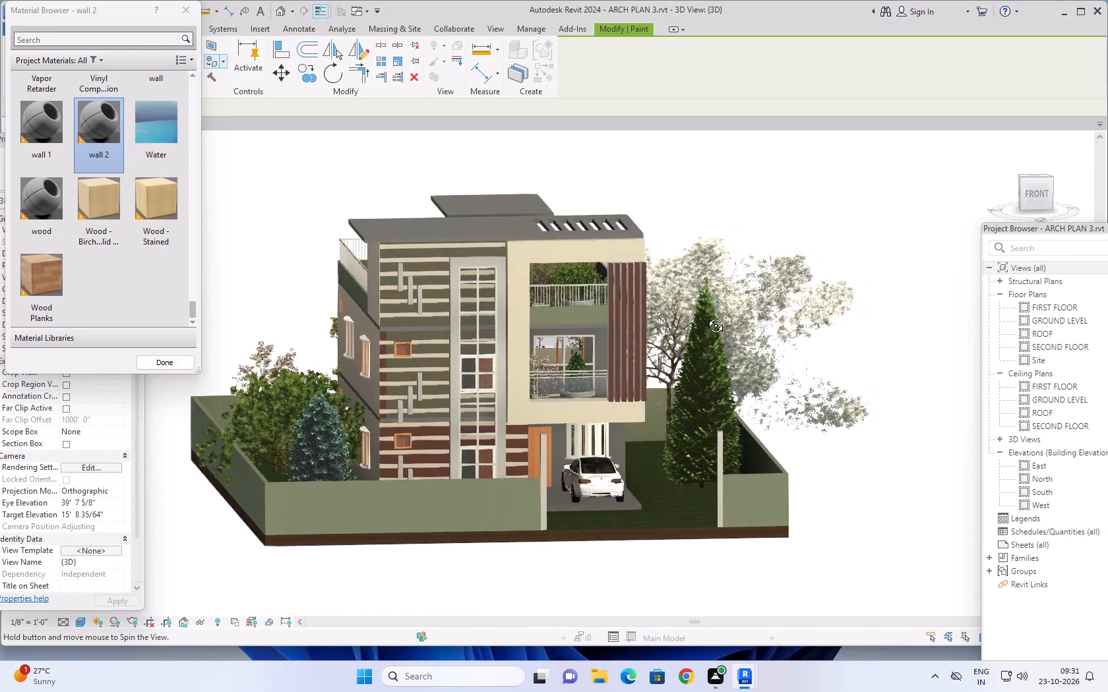
{"action": "middle_click_drag", "start_coordinate": [706, 316], "coordinate": [713, 310], "text": "shift"}
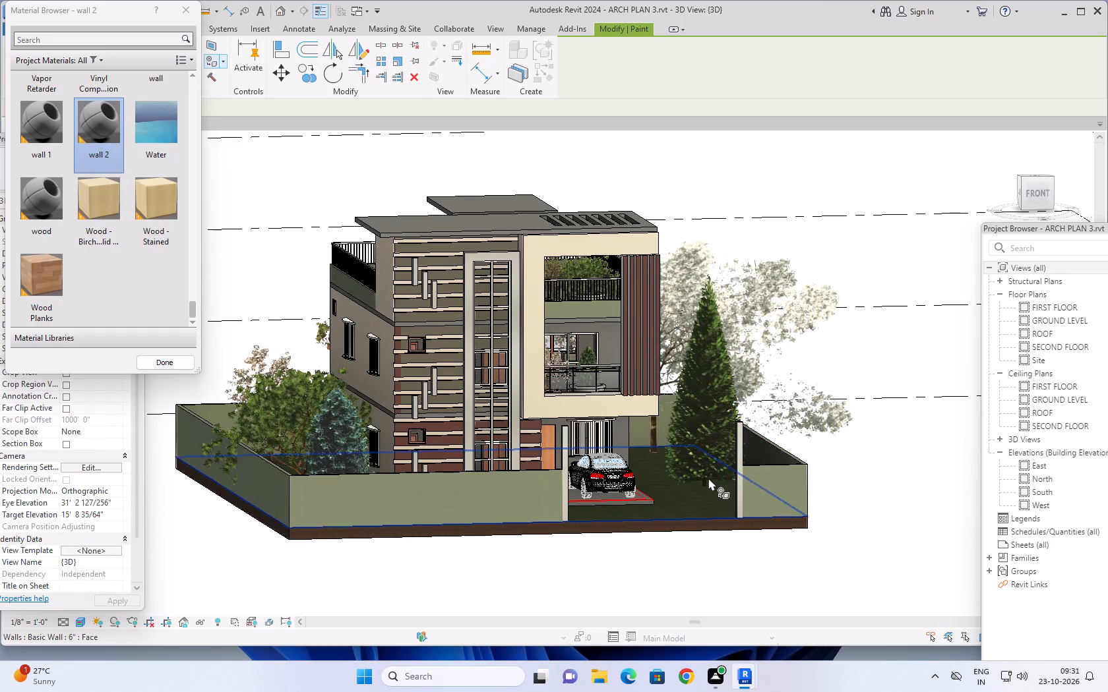
Examine the gate and car porch from the front, and the whole compound from above at the front-left, front and rear.
{"action": "scroll", "coordinate": [708, 486], "scroll_direction": "up", "scroll_amount": 5}
{"action": "scroll", "coordinate": [708, 486], "scroll_direction": "down", "scroll_amount": 2}
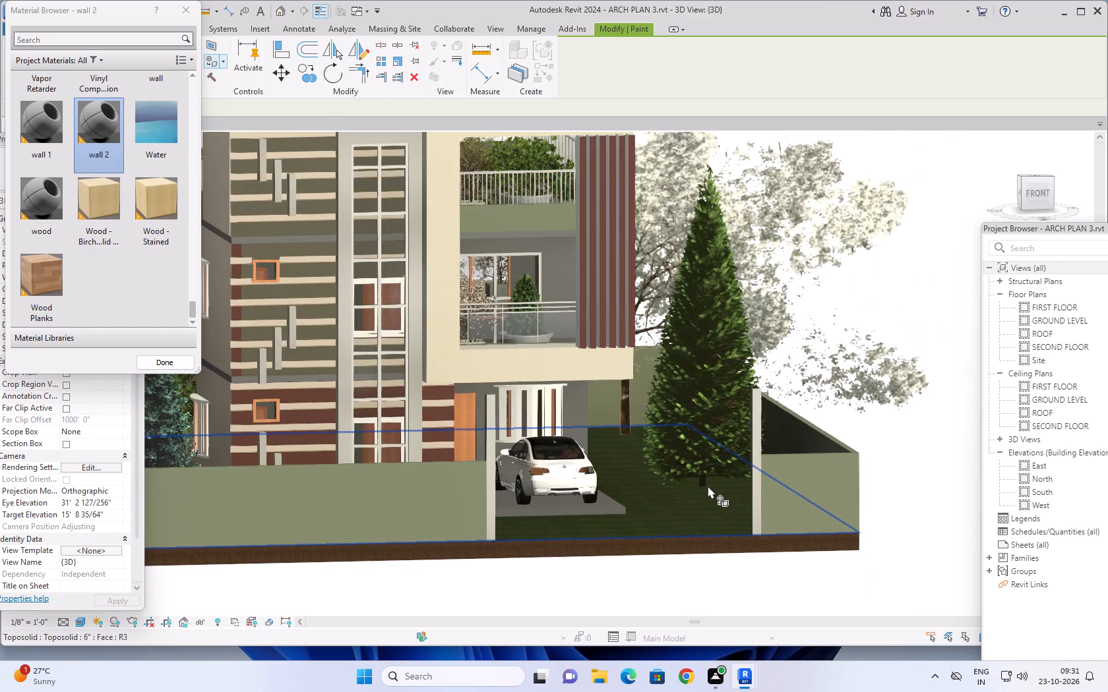
{"action": "scroll", "coordinate": [708, 486], "scroll_direction": "down", "scroll_amount": 3}
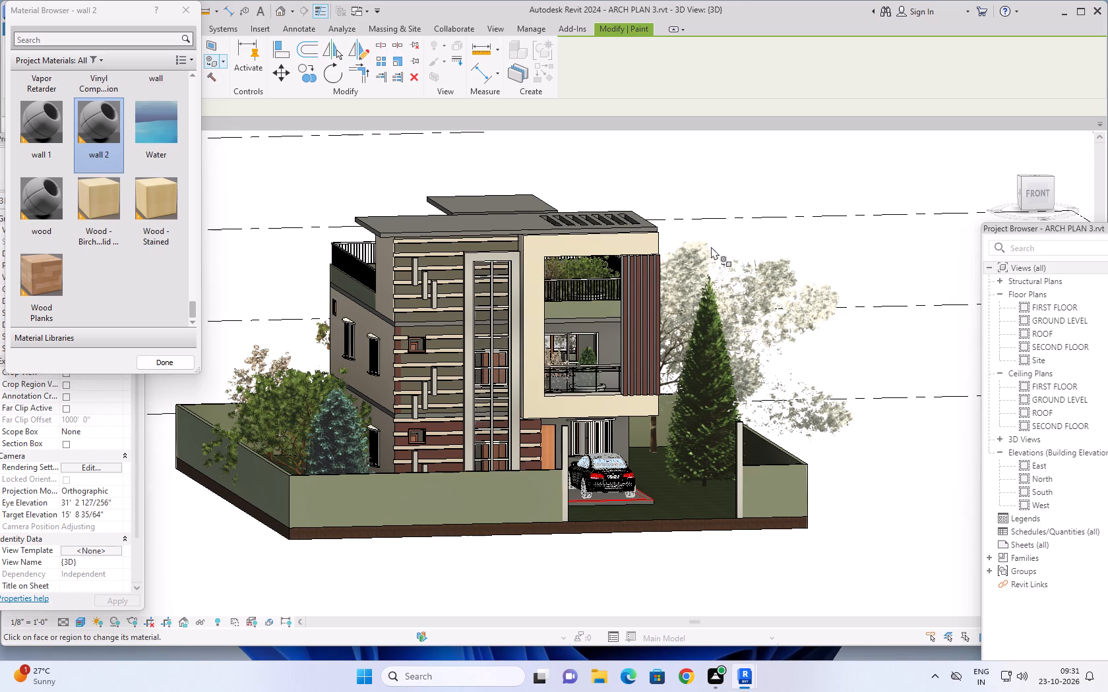
{"action": "middle_click_drag", "start_coordinate": [726, 239], "coordinate": [770, 239]}
{"action": "middle_click_drag", "start_coordinate": [769, 241], "coordinate": [813, 299]}
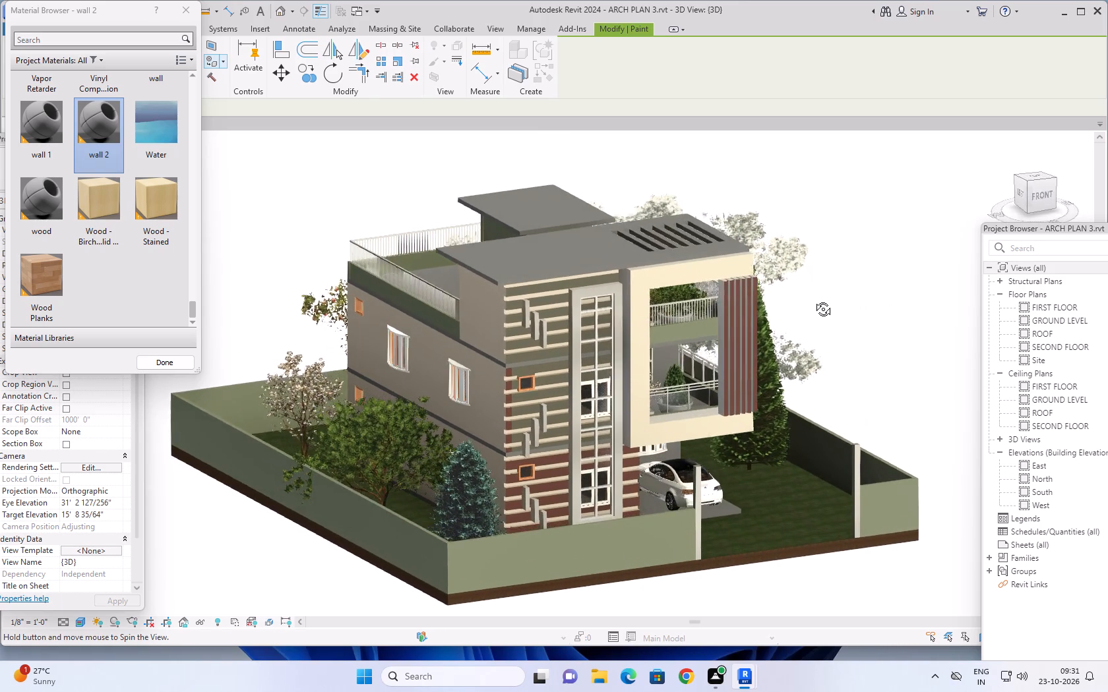
{"action": "middle_click_drag", "start_coordinate": [813, 299], "coordinate": [811, 345]}
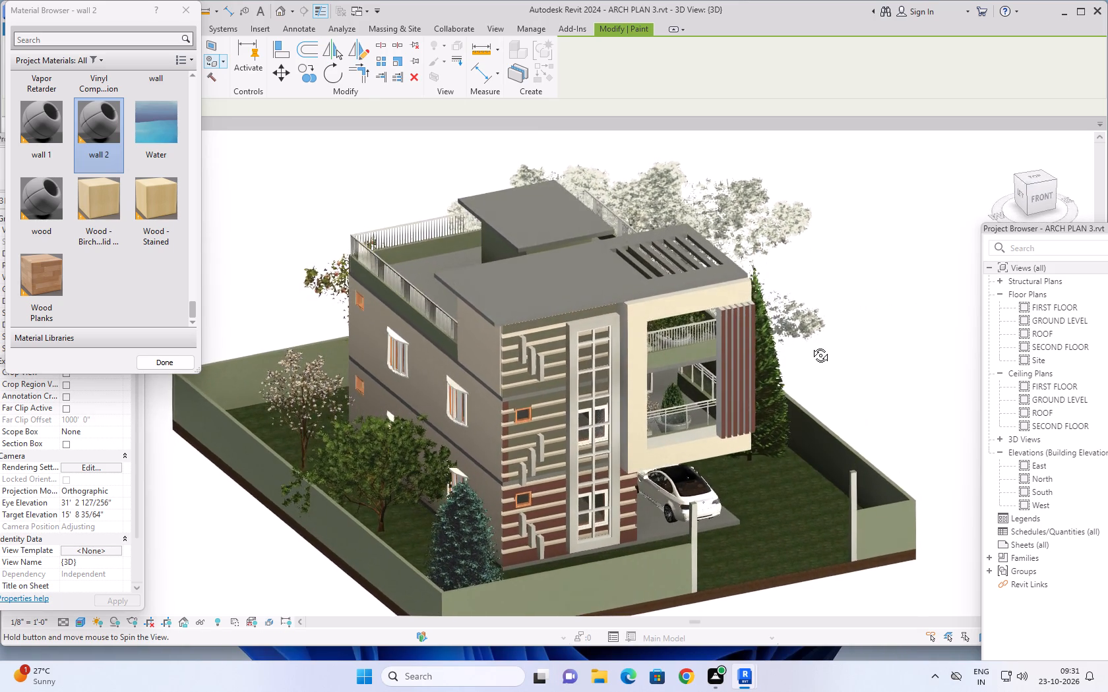
{"action": "middle_click_drag", "start_coordinate": [811, 345], "coordinate": [739, 380]}
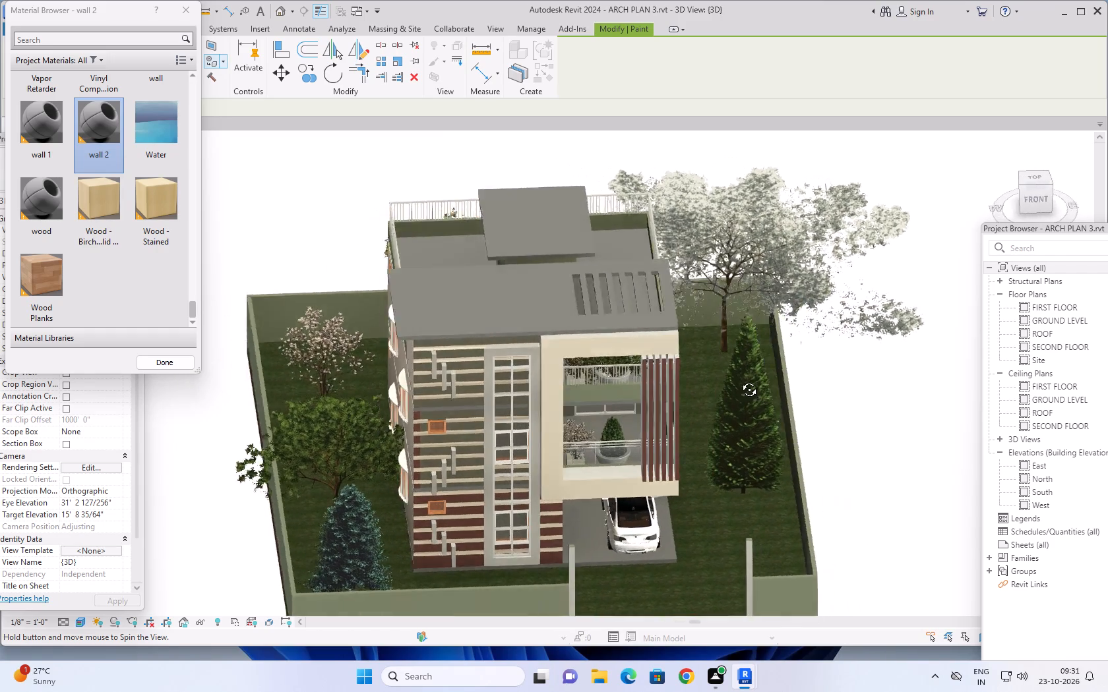
{"action": "middle_click_drag", "start_coordinate": [739, 380], "coordinate": [392, 461]}
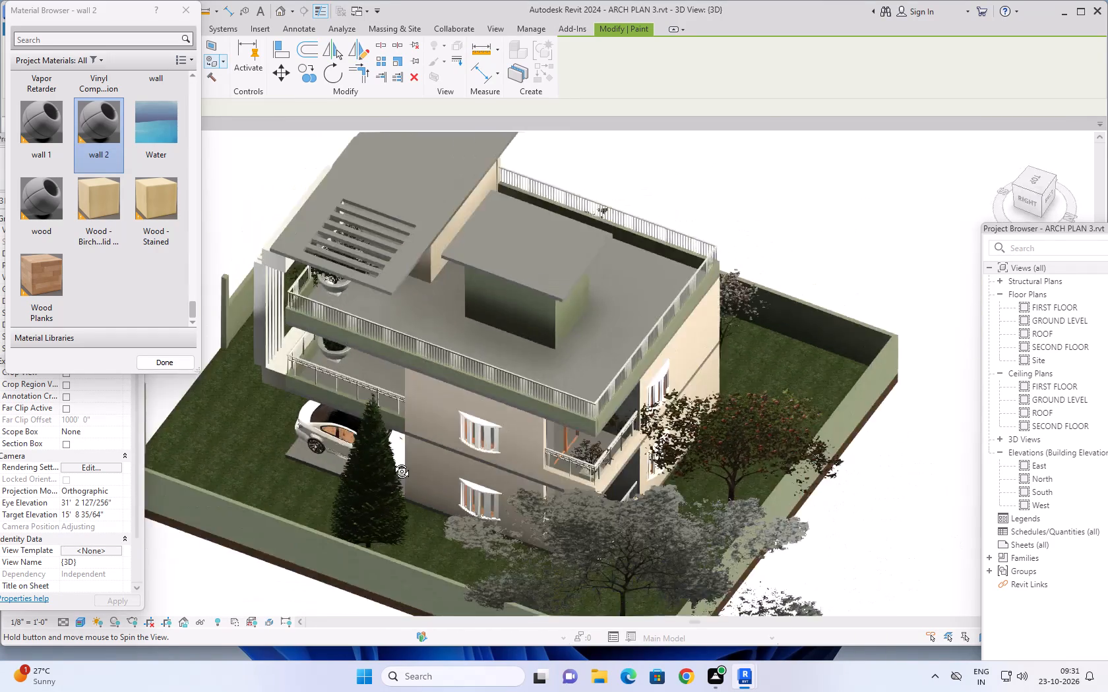
{"action": "middle_click_drag", "start_coordinate": [392, 461], "coordinate": [278, 382]}
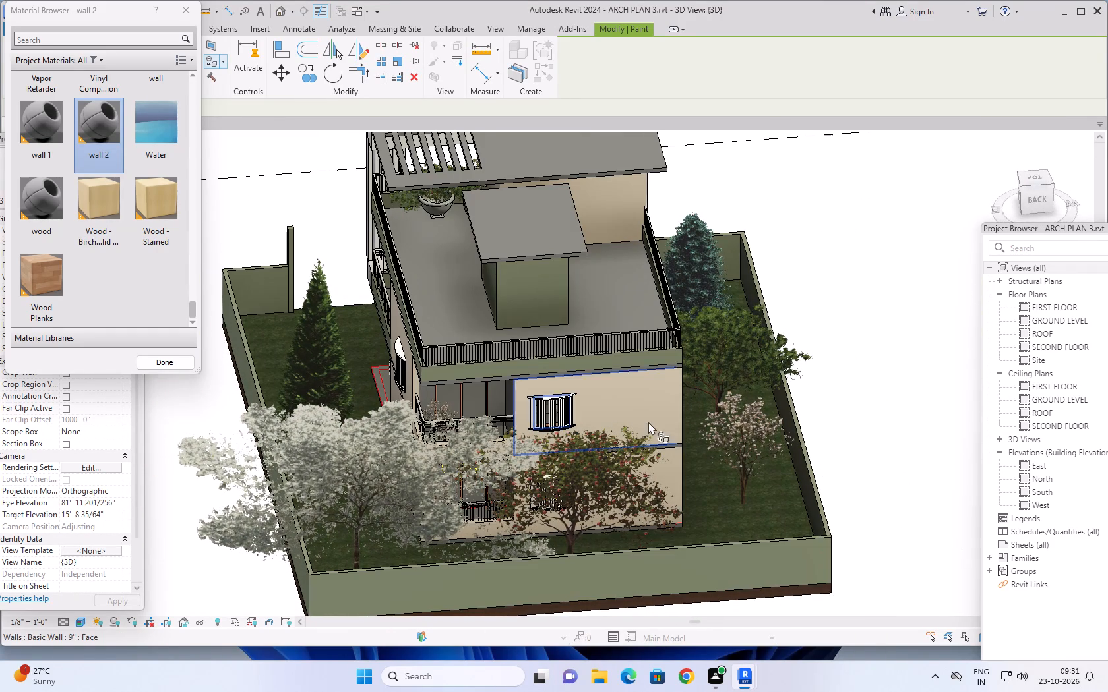
Examine the building and compound from the rear, left side and front, ending at the front-left corner's banded wall and balcony frame.
{"action": "middle_click_drag", "start_coordinate": [725, 466], "coordinate": [464, 481]}
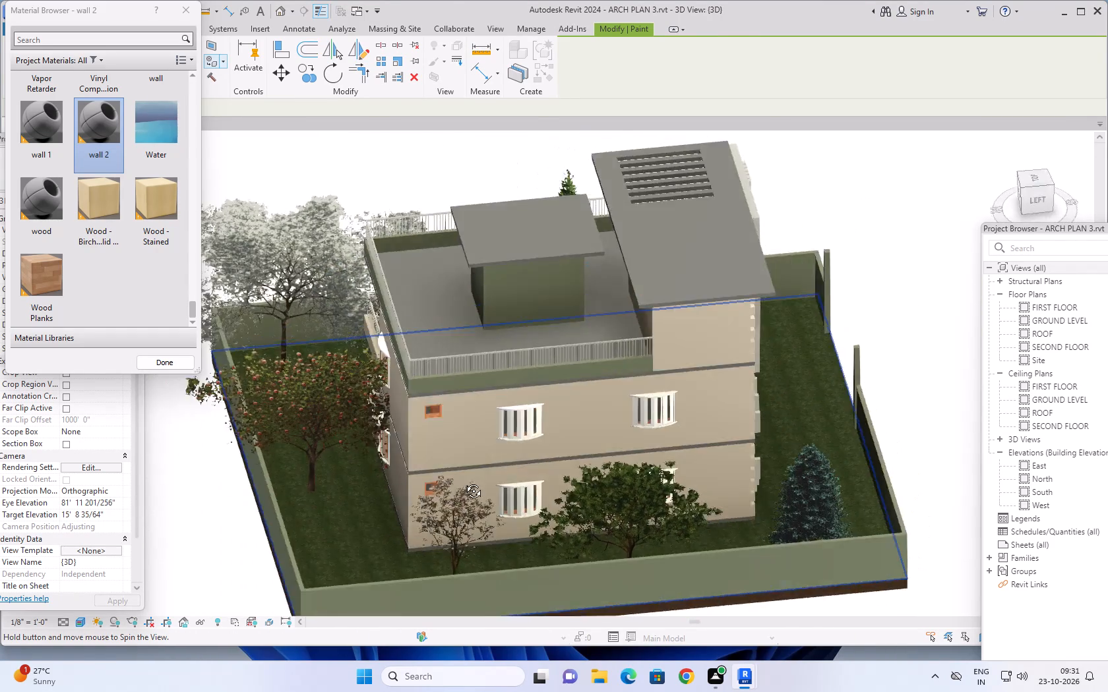
{"action": "middle_click_drag", "start_coordinate": [464, 481], "coordinate": [410, 435]}
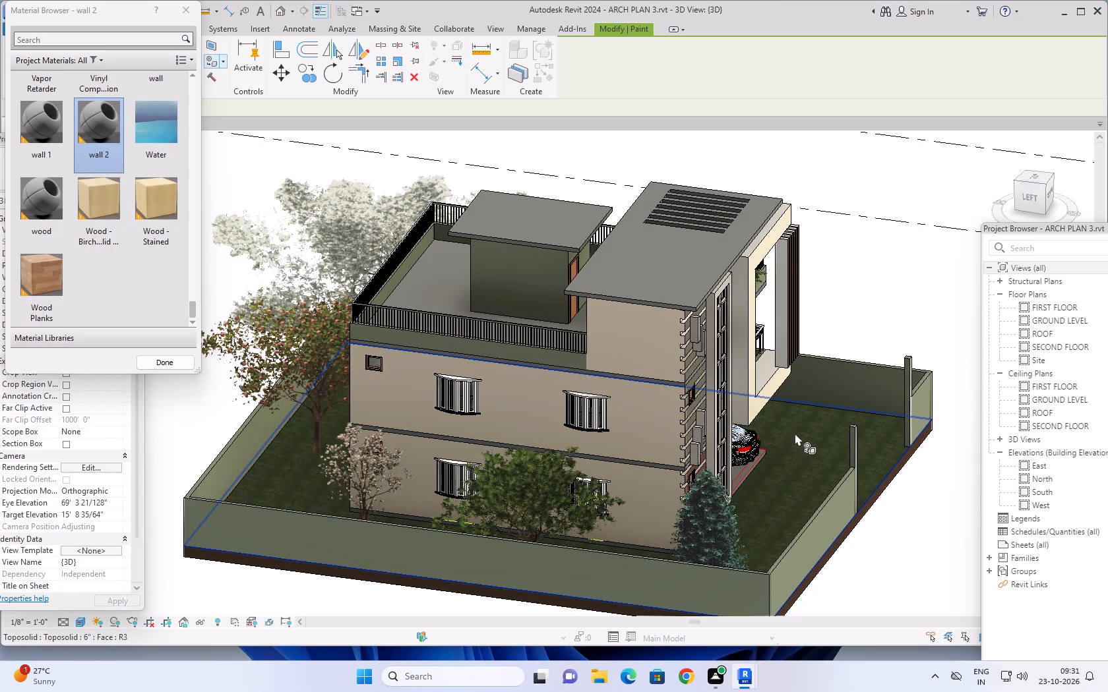
{"action": "middle_click_drag", "start_coordinate": [795, 433], "coordinate": [657, 521], "text": "shift"}
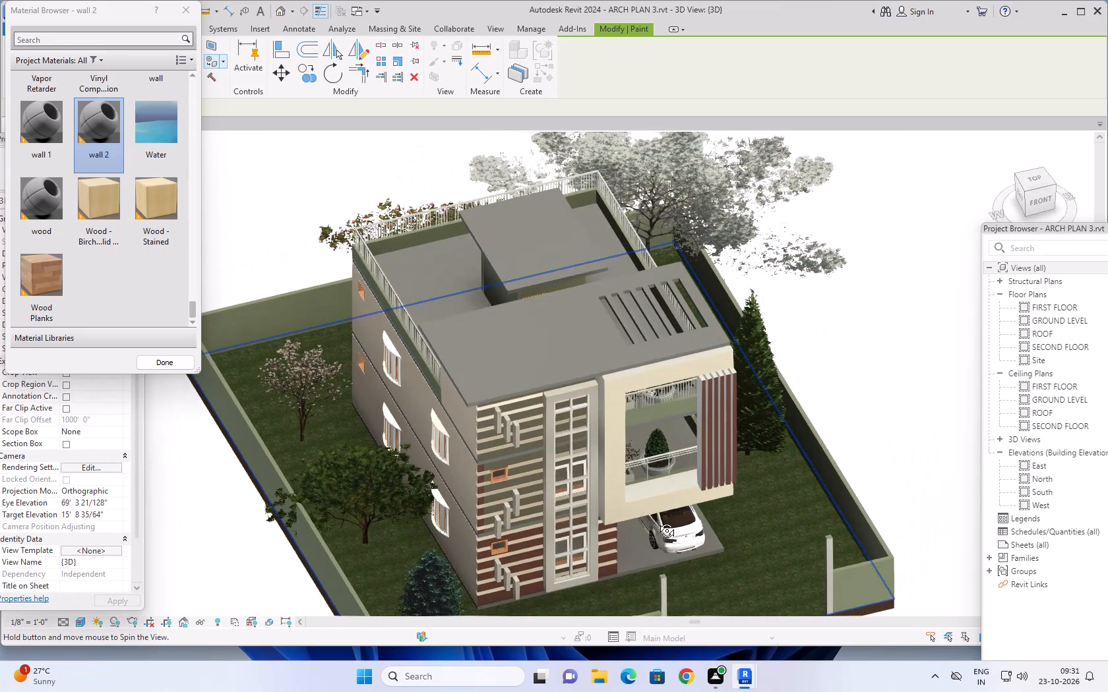
{"action": "middle_click_drag", "start_coordinate": [657, 521], "coordinate": [611, 521], "text": "shift"}
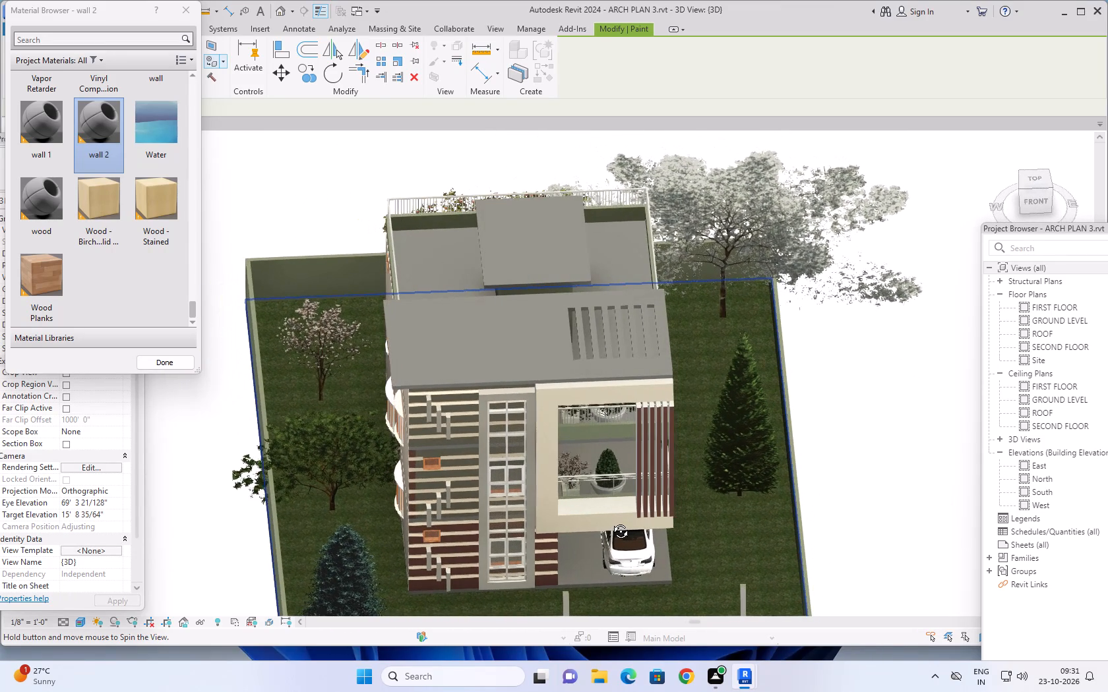
{"action": "middle_click_drag", "start_coordinate": [611, 521], "coordinate": [662, 470], "text": "shift"}
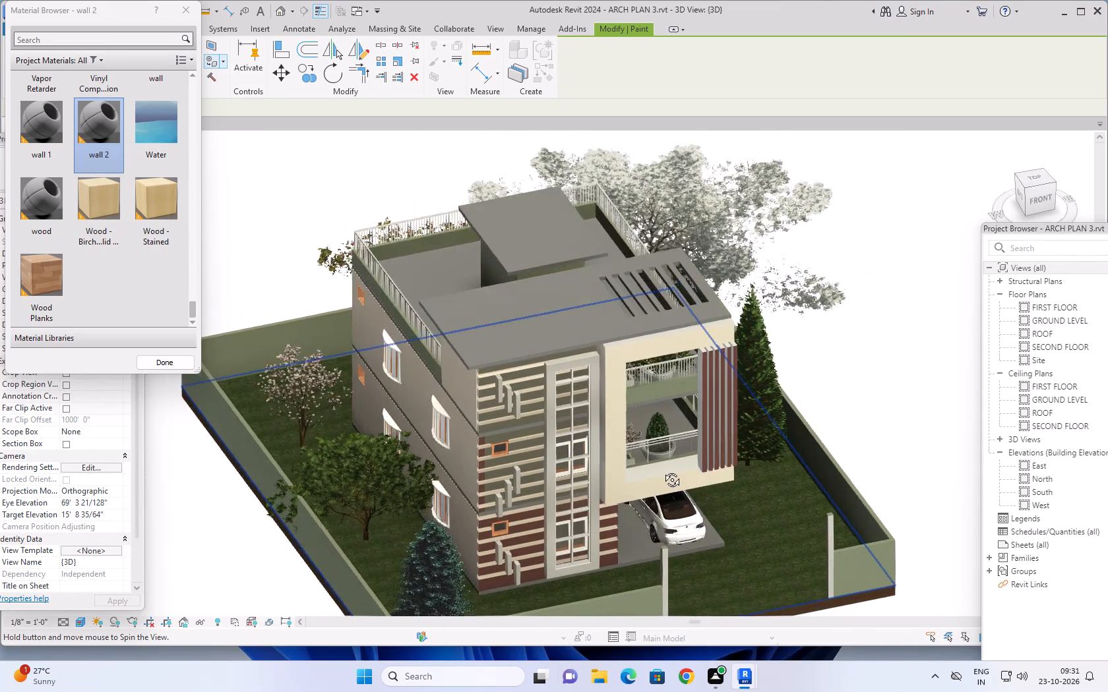
{"action": "middle_click_drag", "start_coordinate": [662, 470], "coordinate": [692, 422], "text": "shift"}
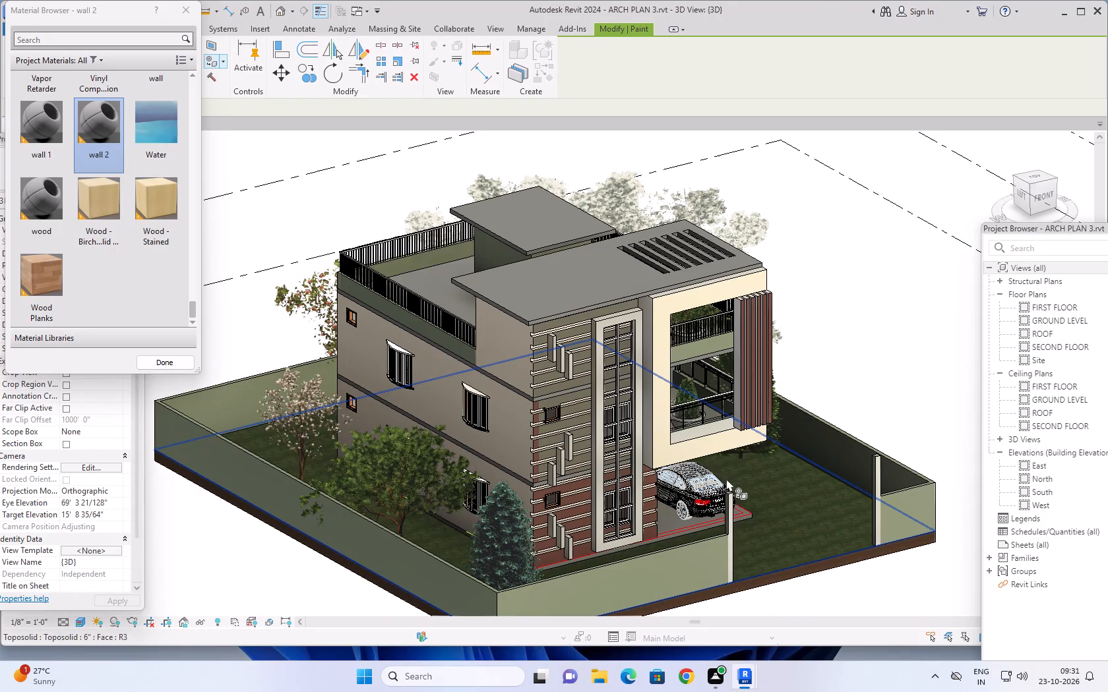
{"action": "middle_click_drag", "start_coordinate": [760, 474], "coordinate": [797, 518]}
{"action": "middle_click_drag", "start_coordinate": [795, 519], "coordinate": [799, 480]}
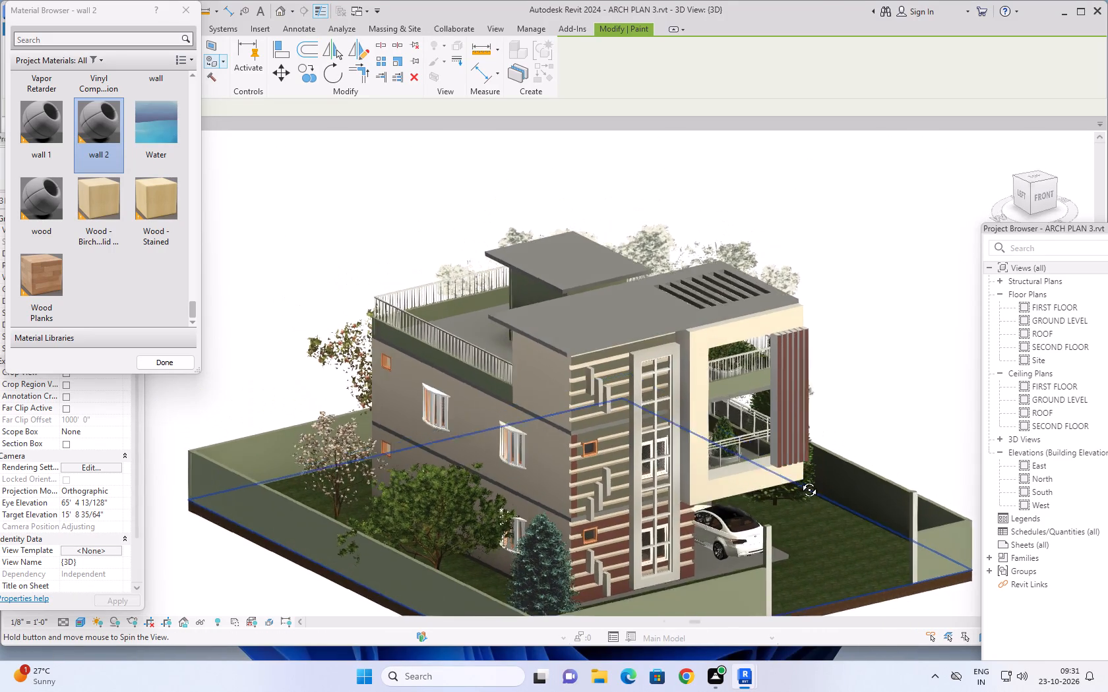
{"action": "middle_click_drag", "start_coordinate": [799, 480], "coordinate": [813, 438]}
{"action": "middle_click_drag", "start_coordinate": [804, 461], "coordinate": [805, 508]}
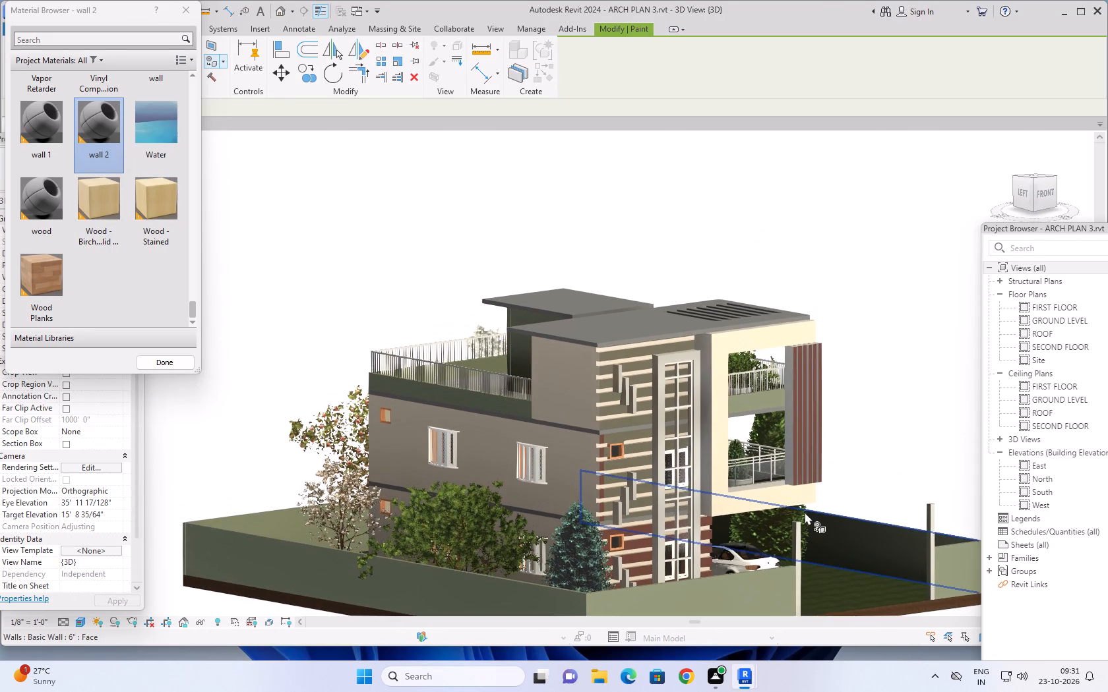
{"action": "scroll", "coordinate": [721, 482], "scroll_direction": "up", "scroll_amount": 3}
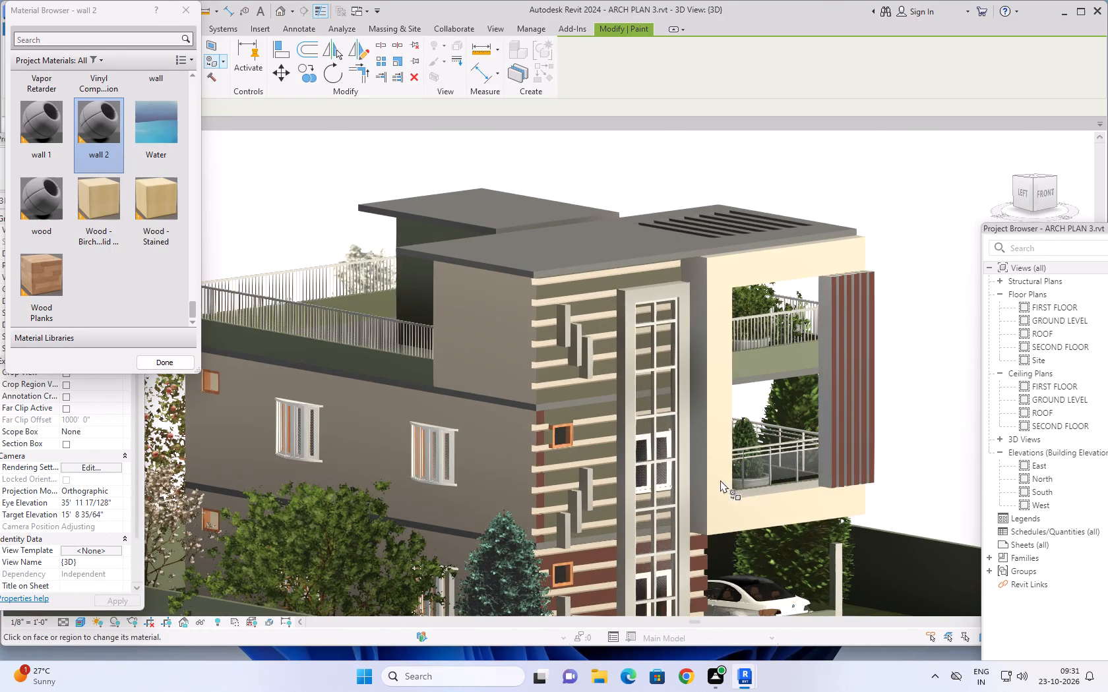
{"action": "middle_click_drag", "start_coordinate": [774, 493], "coordinate": [770, 505], "text": "shift"}
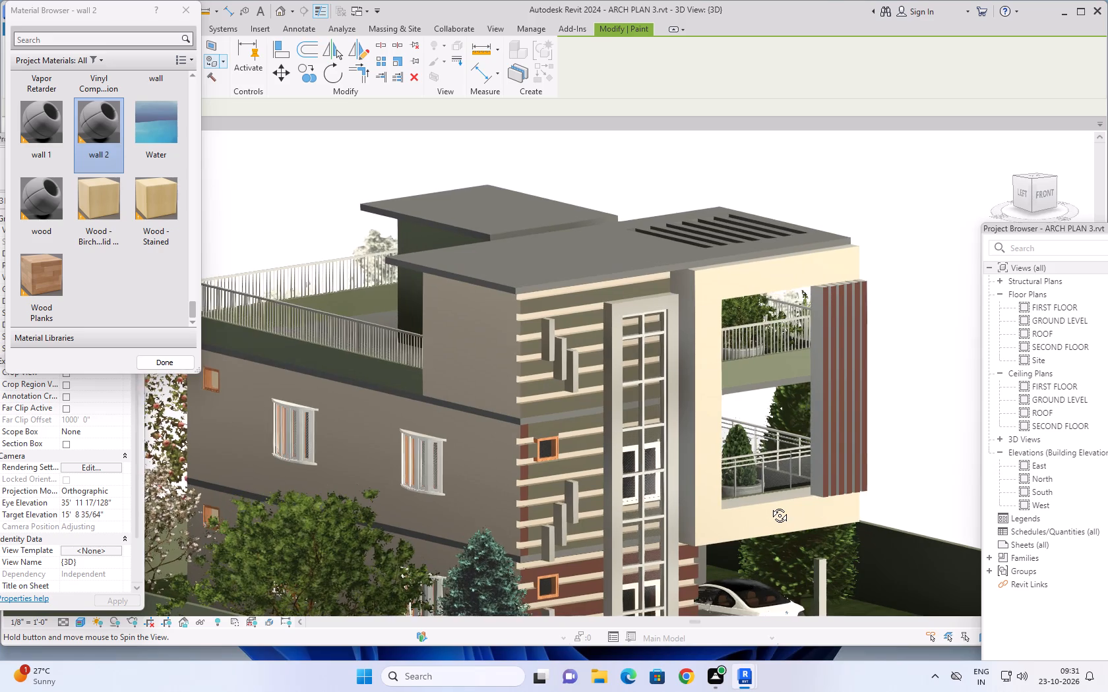
{"action": "middle_click_drag", "start_coordinate": [770, 505], "coordinate": [770, 506], "text": "shift"}
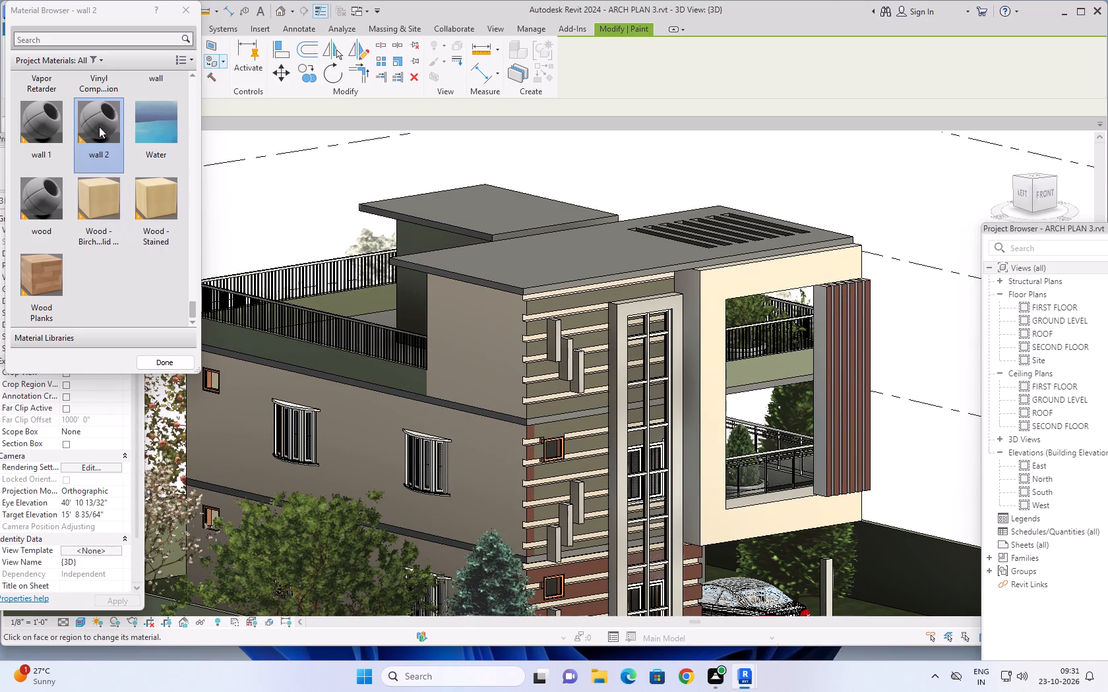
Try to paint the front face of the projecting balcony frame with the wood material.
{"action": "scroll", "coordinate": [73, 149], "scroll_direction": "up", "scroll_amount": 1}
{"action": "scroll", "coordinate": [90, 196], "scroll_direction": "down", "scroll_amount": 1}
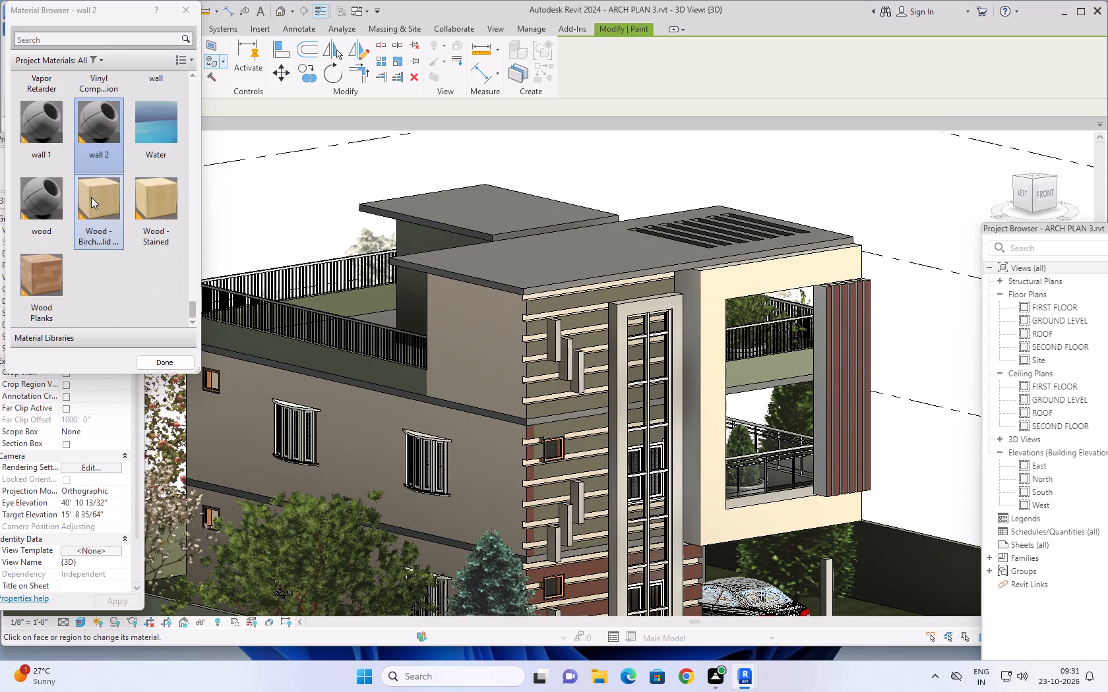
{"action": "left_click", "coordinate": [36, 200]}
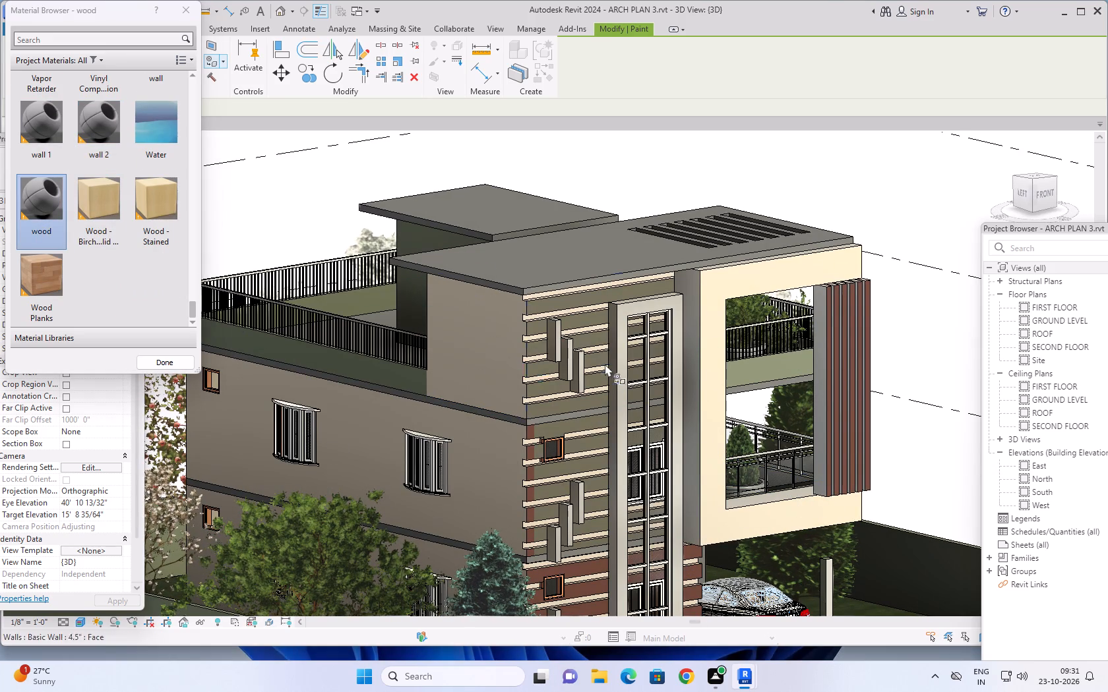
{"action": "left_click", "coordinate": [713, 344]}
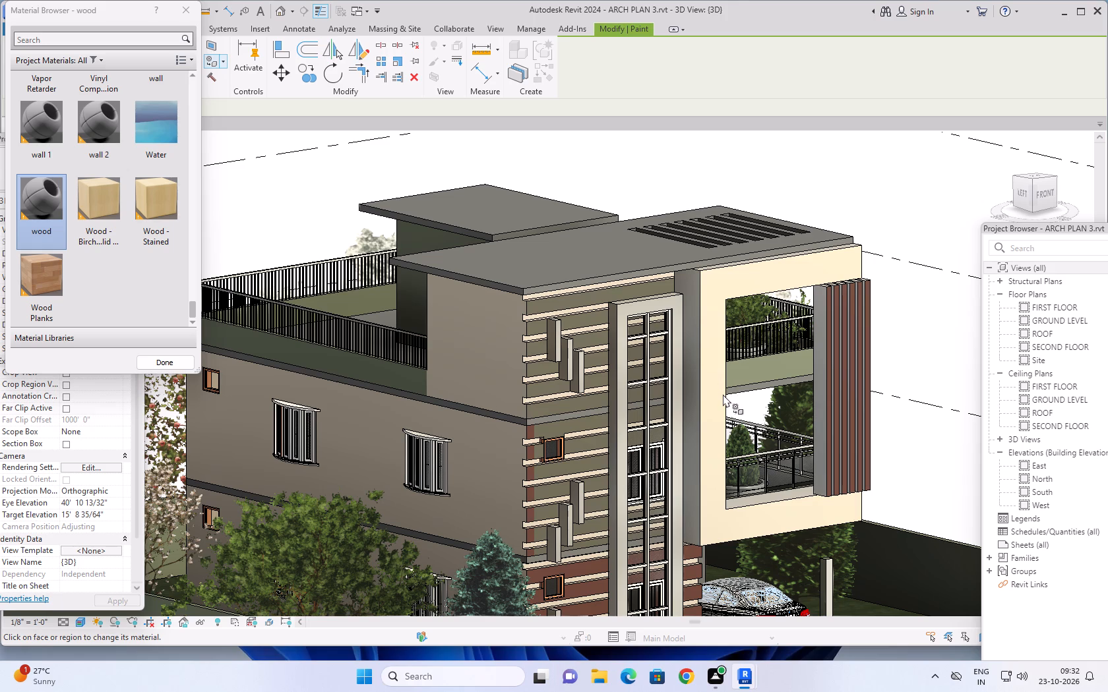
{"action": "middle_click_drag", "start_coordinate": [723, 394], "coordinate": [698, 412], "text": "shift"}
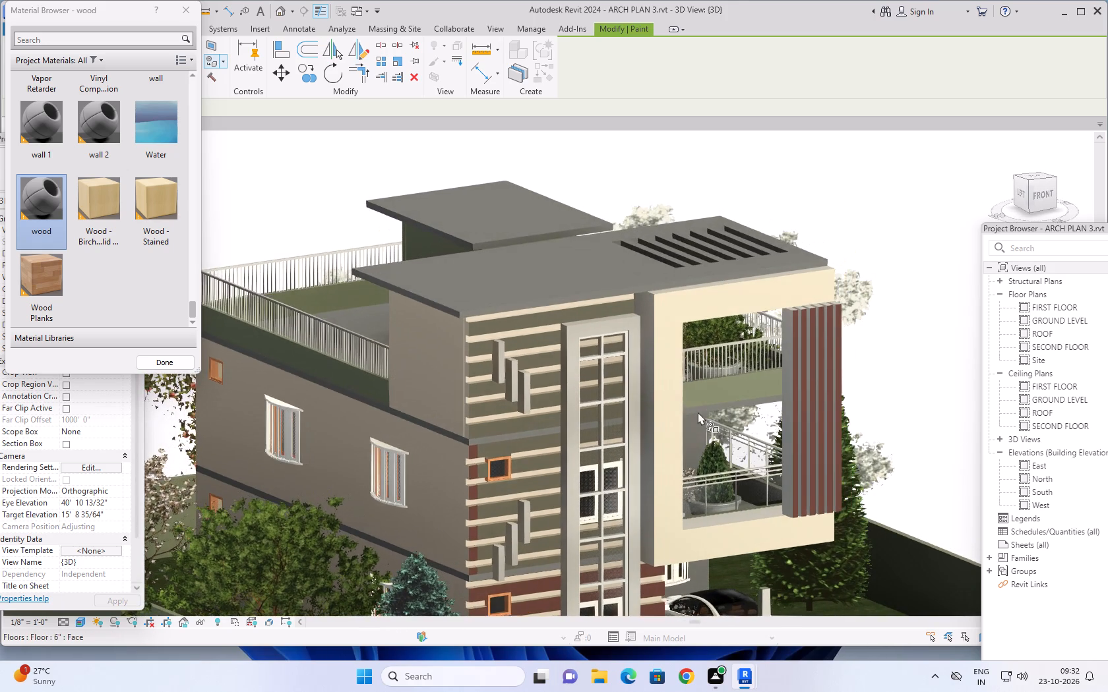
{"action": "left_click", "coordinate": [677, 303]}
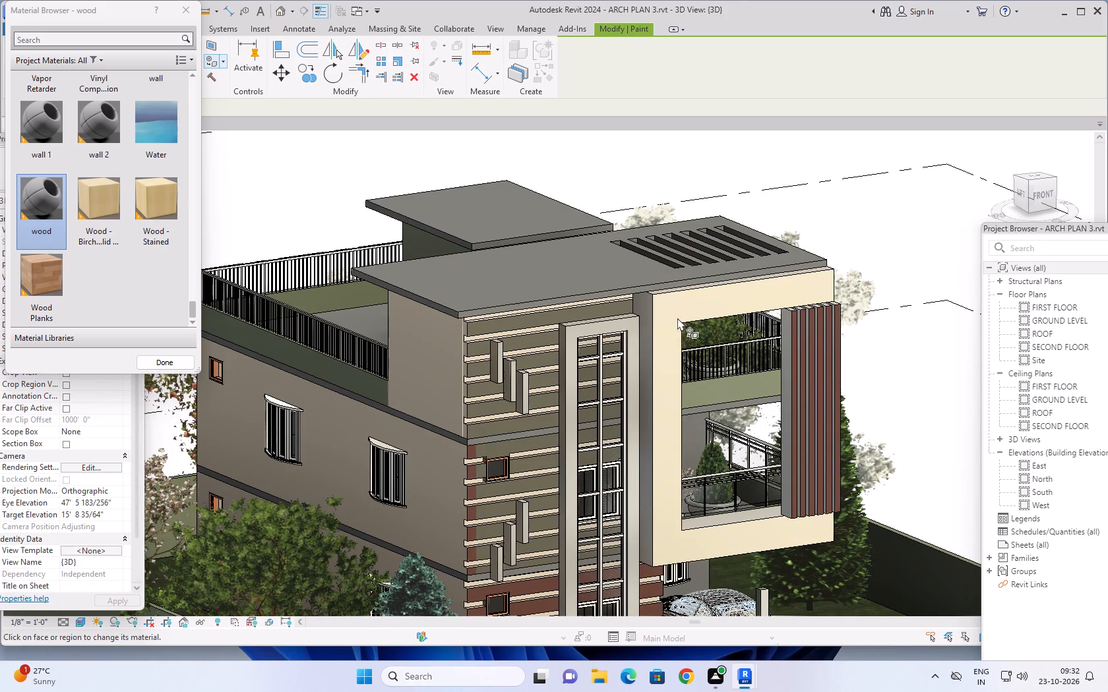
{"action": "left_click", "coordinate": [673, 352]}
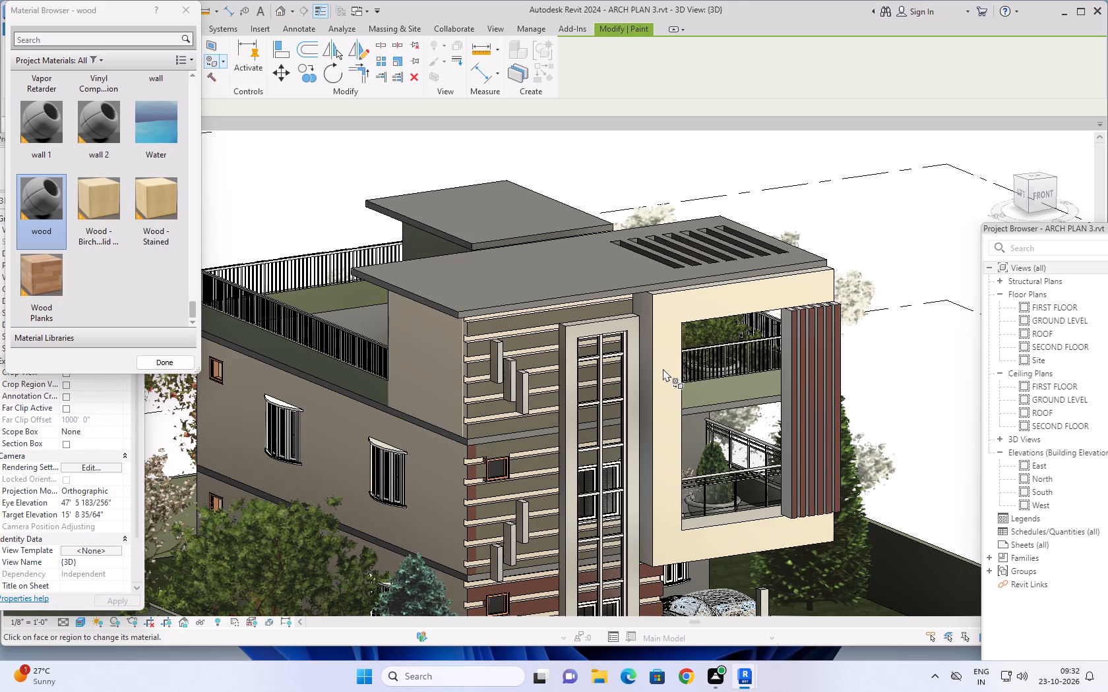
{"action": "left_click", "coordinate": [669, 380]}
Examine the projecting balcony frame, vertical fins and upper balconies from the front-left corner, front-right corner and front.
{"action": "middle_click_drag", "start_coordinate": [673, 399], "coordinate": [673, 399], "text": "shift"}
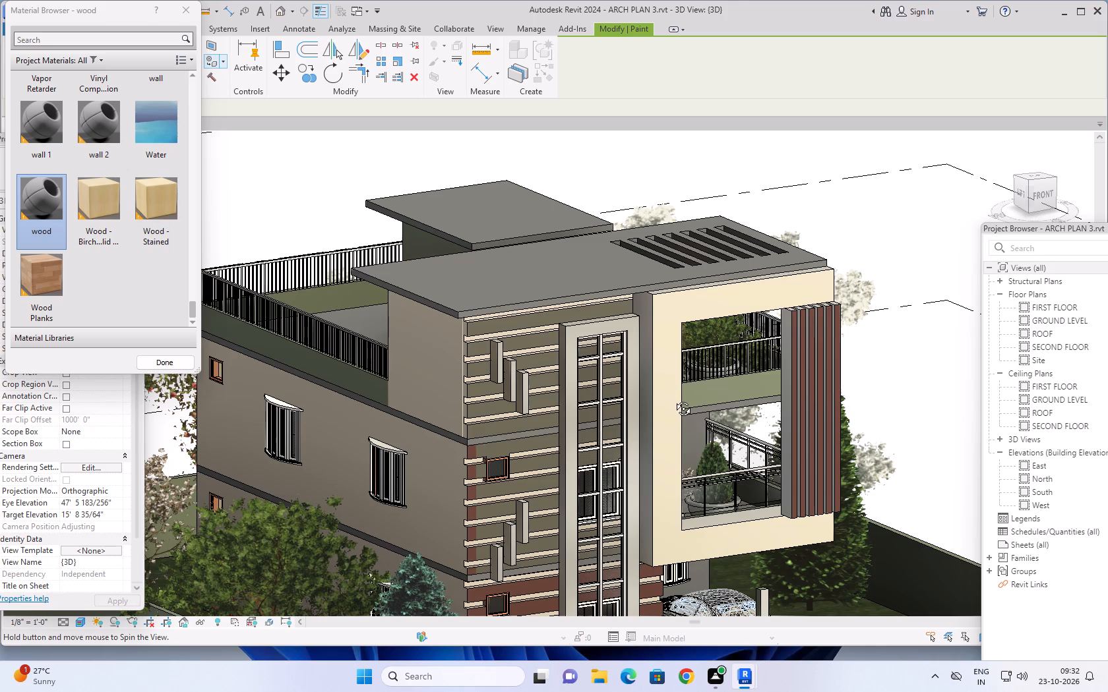
{"action": "middle_click_drag", "start_coordinate": [673, 399], "coordinate": [694, 379], "text": "shift"}
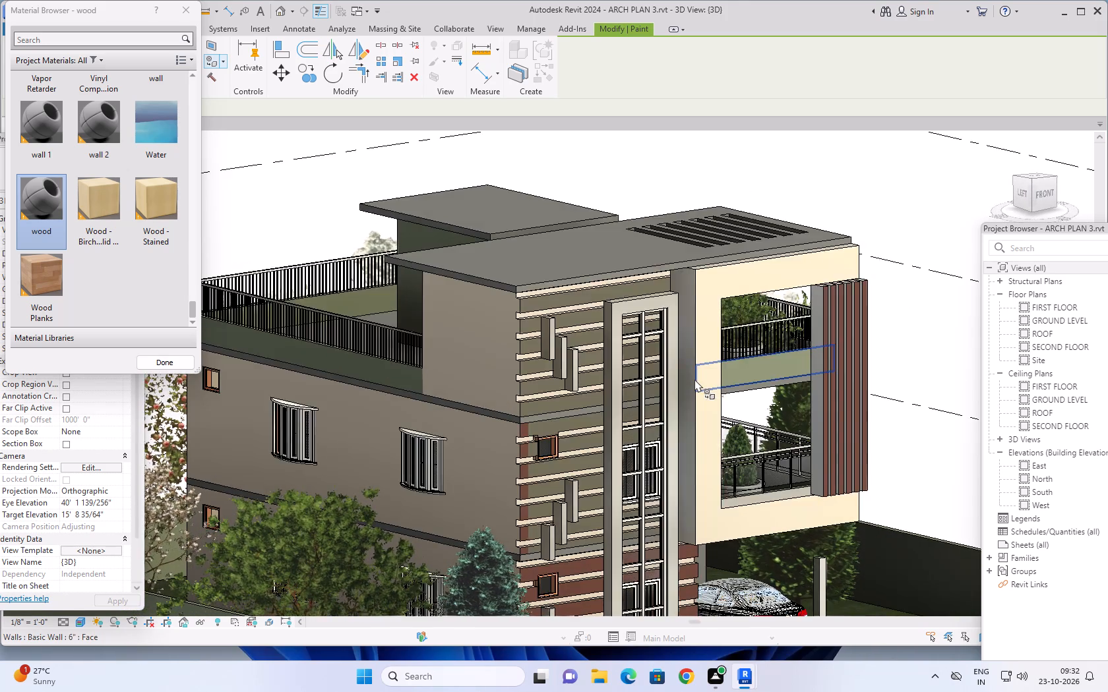
{"action": "scroll", "coordinate": [694, 379], "scroll_direction": "up", "scroll_amount": 1}
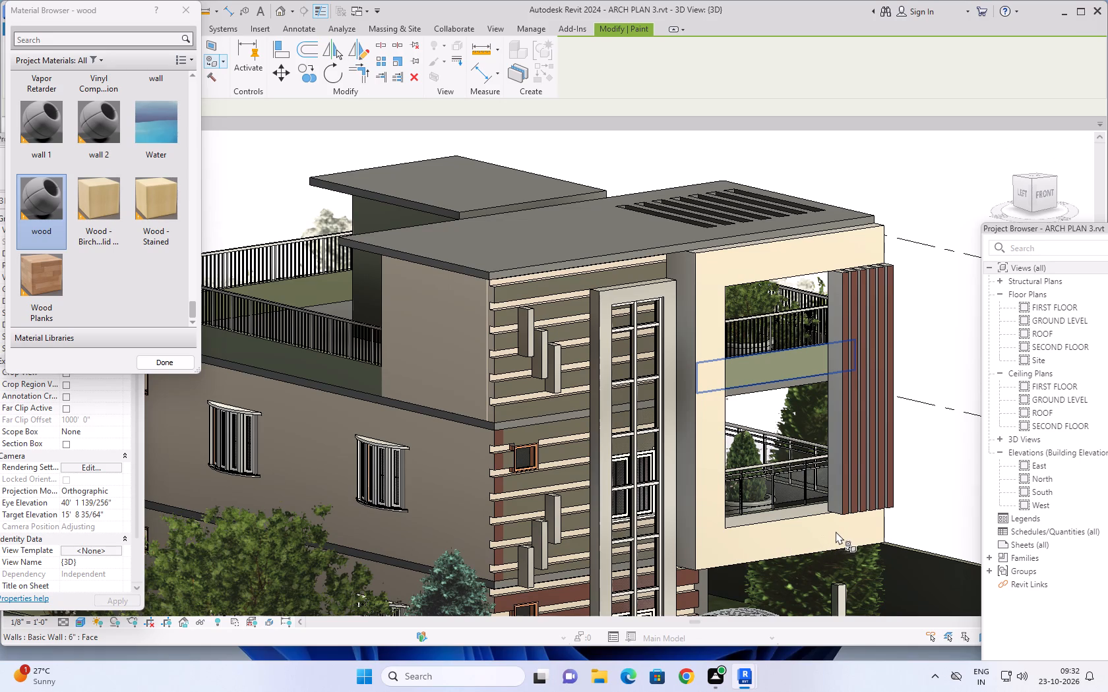
{"action": "middle_click_drag", "start_coordinate": [836, 531], "coordinate": [797, 552], "text": "shift"}
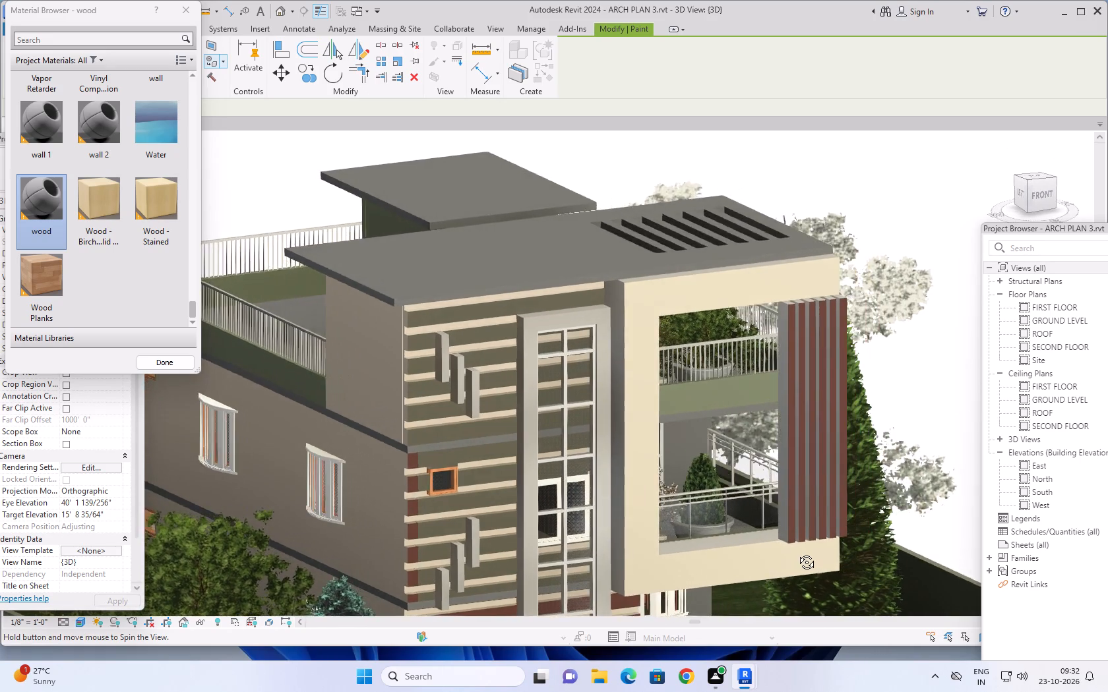
{"action": "middle_click_drag", "start_coordinate": [797, 552], "coordinate": [611, 511], "text": "shift"}
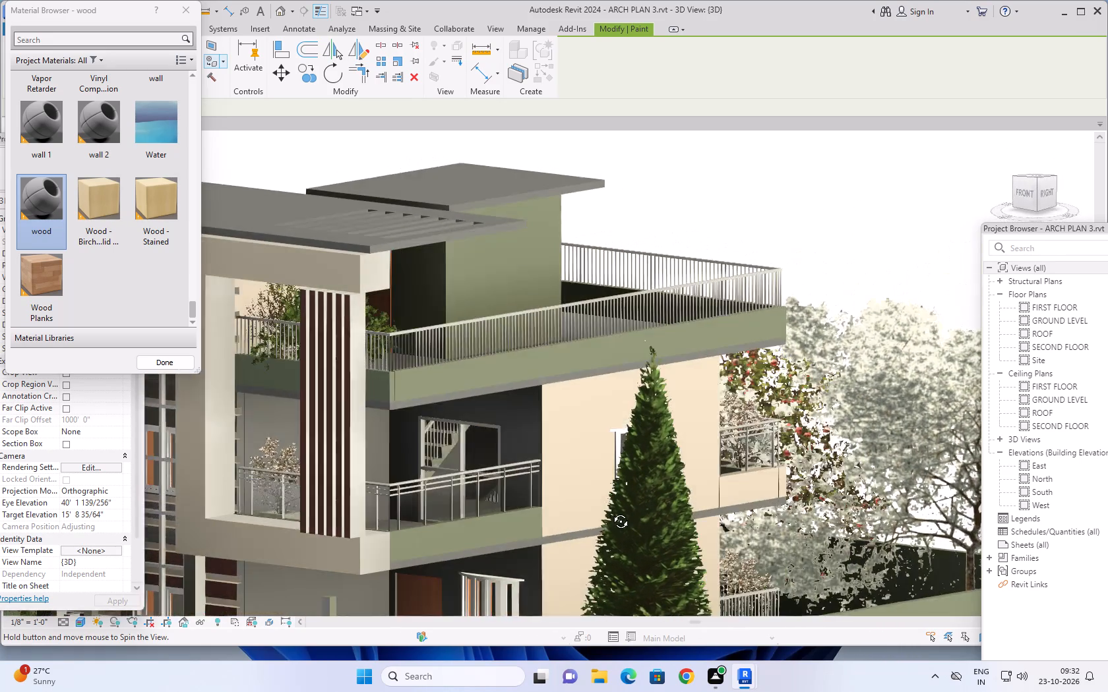
{"action": "middle_click_drag", "start_coordinate": [611, 511], "coordinate": [586, 497], "text": "shift"}
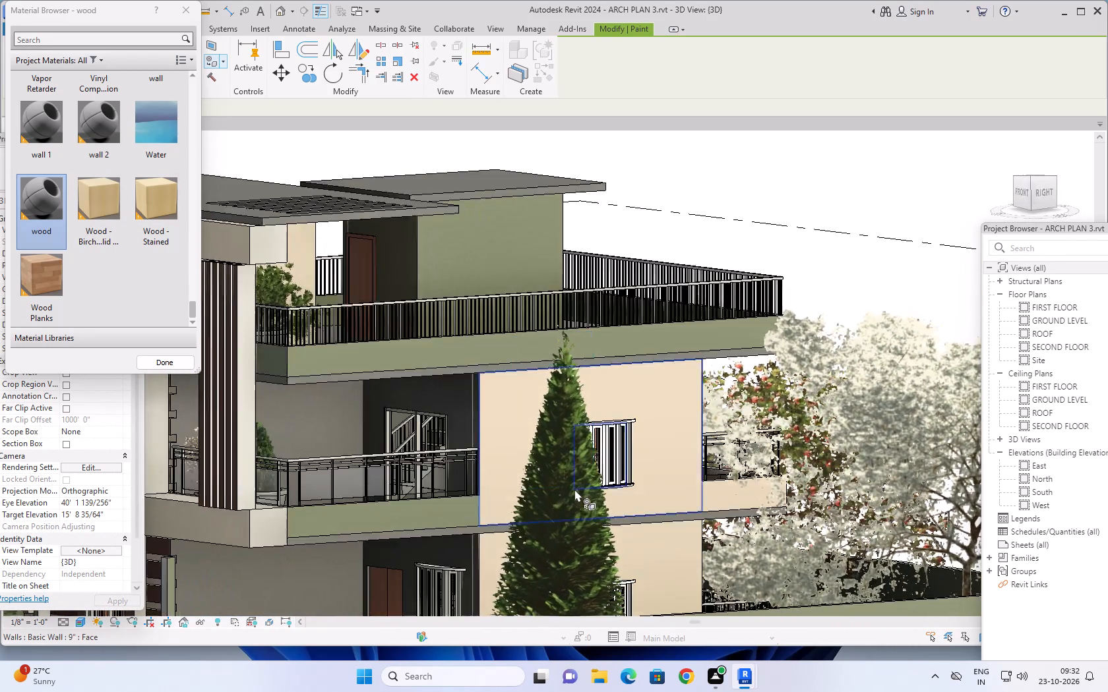
{"action": "middle_click_drag", "start_coordinate": [499, 473], "coordinate": [534, 473]}
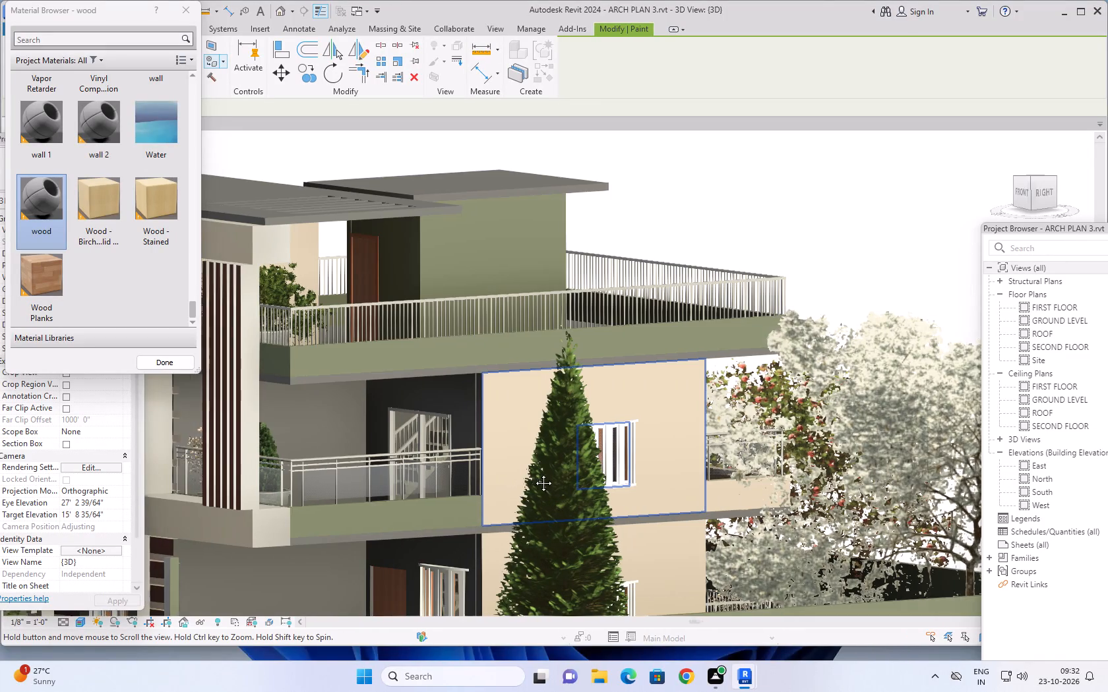
{"action": "middle_click_drag", "start_coordinate": [534, 473], "coordinate": [575, 473]}
{"action": "middle_click_drag", "start_coordinate": [513, 477], "coordinate": [667, 500], "text": "shift"}
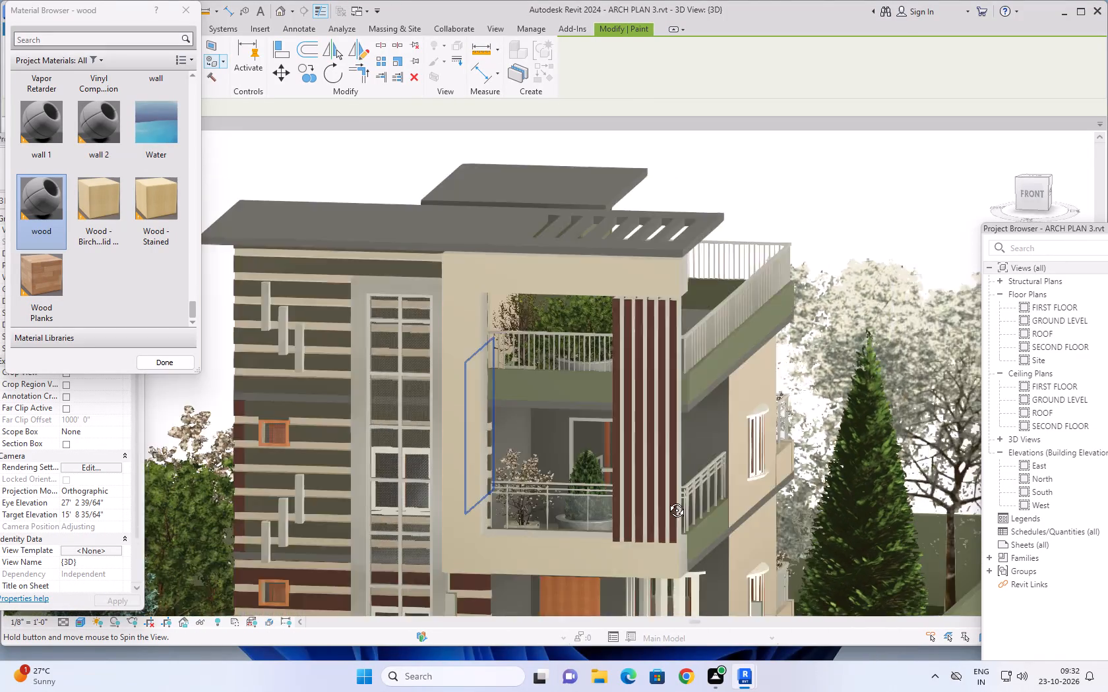
{"action": "middle_click_drag", "start_coordinate": [667, 500], "coordinate": [782, 484], "text": "shift"}
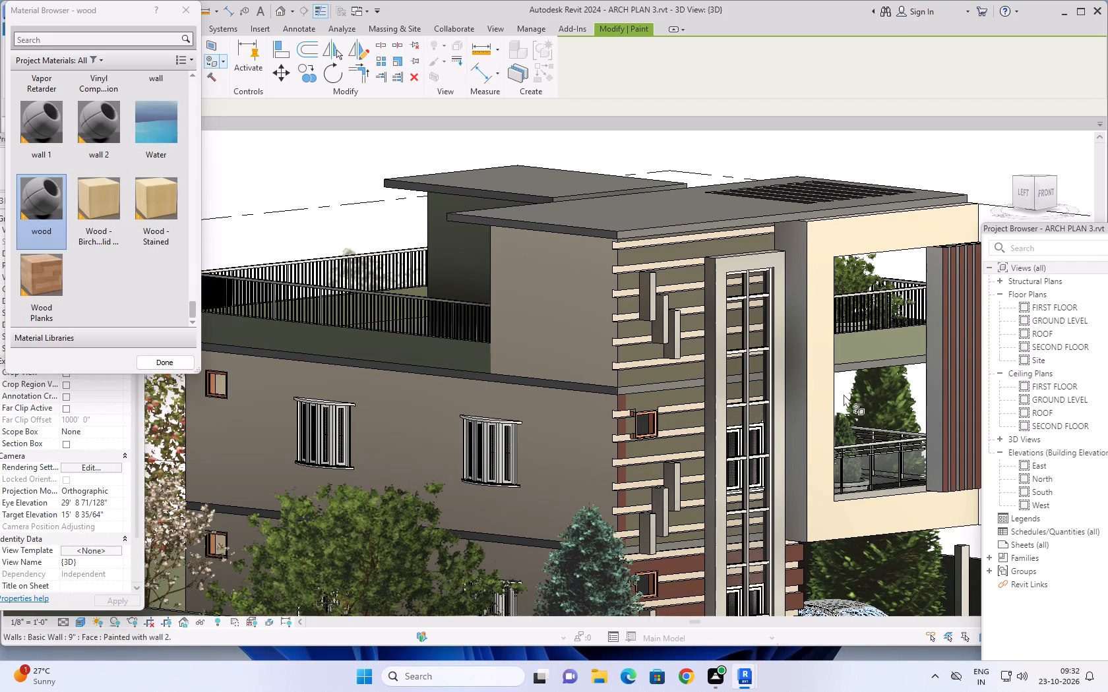
Examine the banded front wall, vertical window frame and balcony frame from the front-left corner, both up close and with the whole building.
{"action": "middle_click_drag", "start_coordinate": [879, 393], "coordinate": [776, 399]}
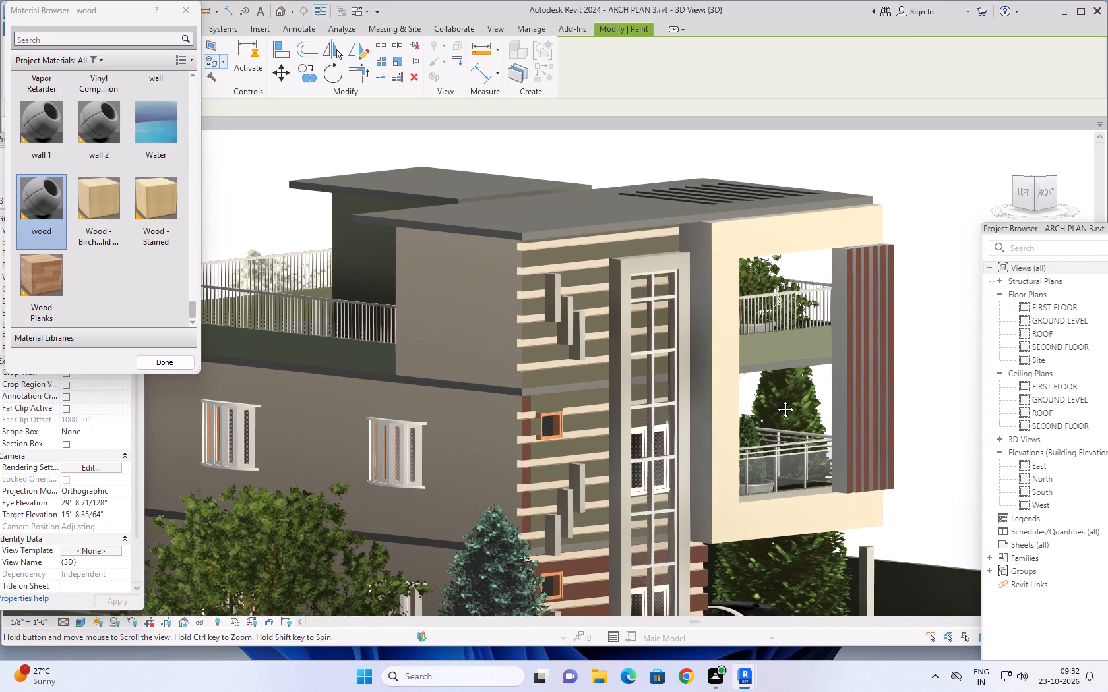
{"action": "middle_click_drag", "start_coordinate": [776, 399], "coordinate": [741, 414]}
{"action": "middle_click_drag", "start_coordinate": [741, 415], "coordinate": [741, 415]}
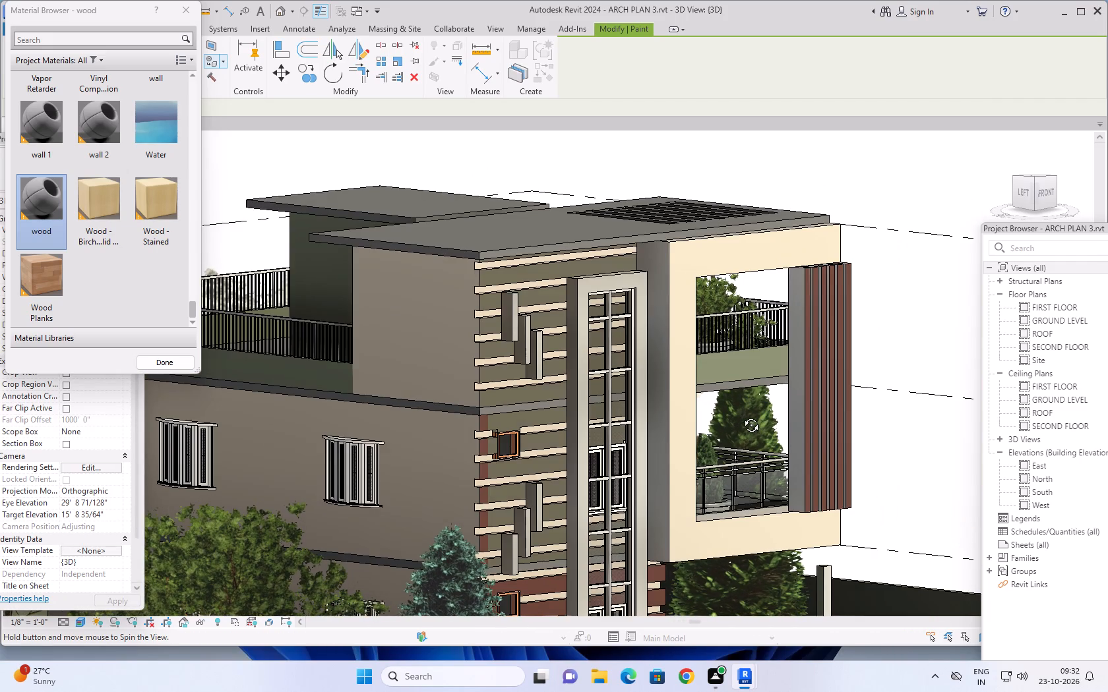
{"action": "middle_click_drag", "start_coordinate": [741, 415], "coordinate": [762, 440]}
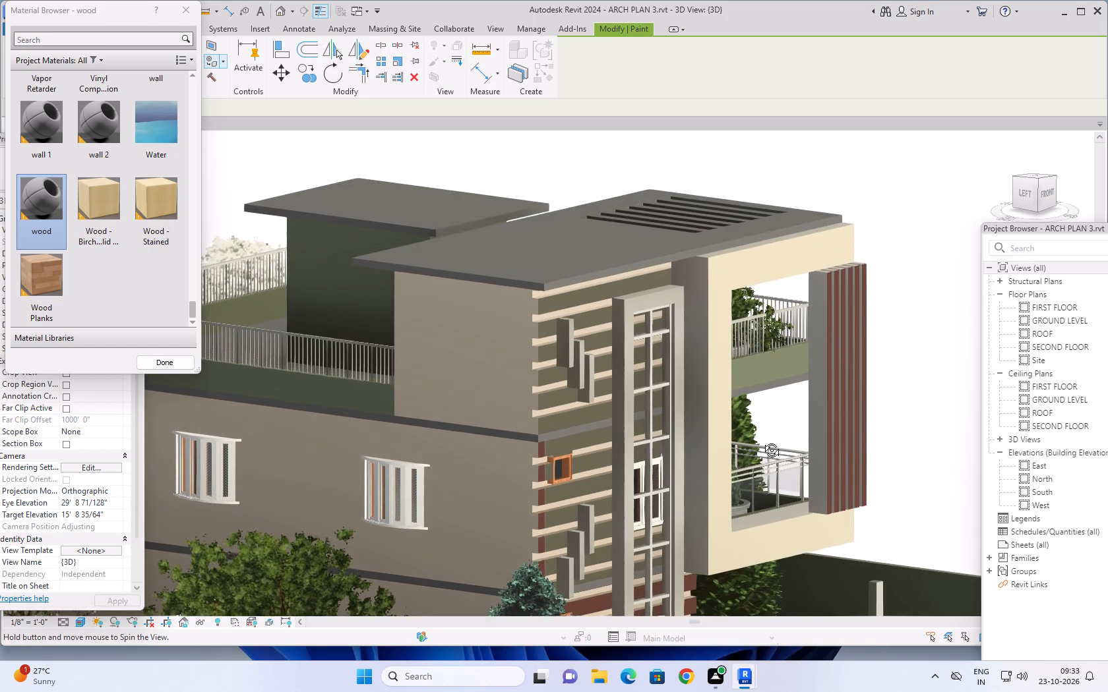
{"action": "middle_click_drag", "start_coordinate": [762, 440], "coordinate": [756, 436]}
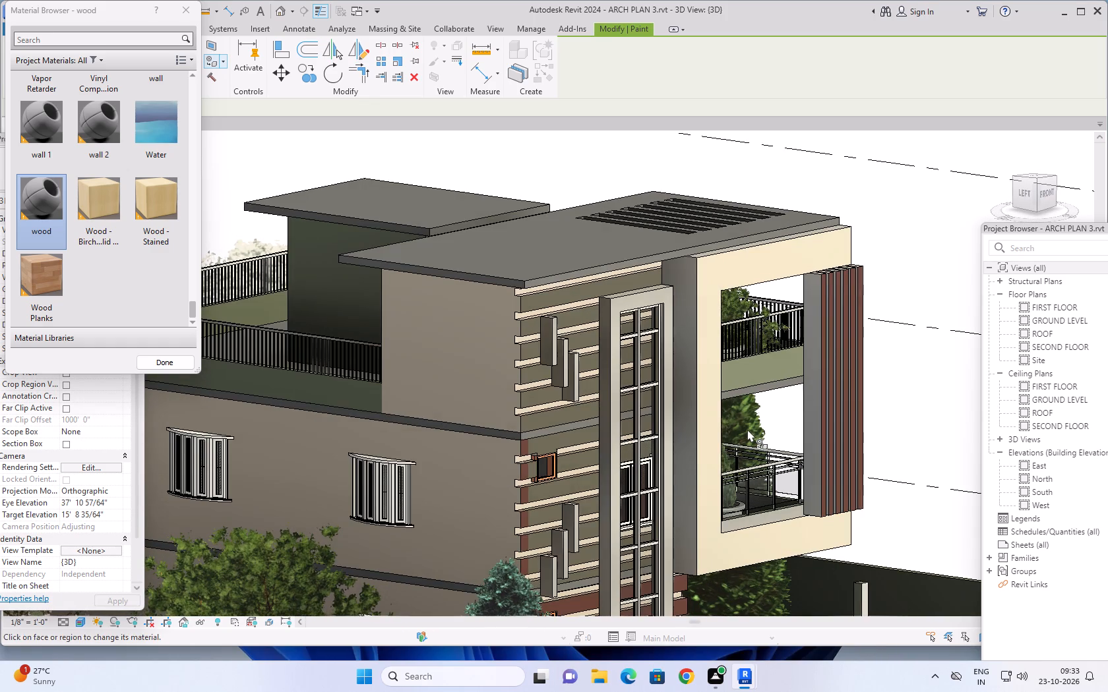
{"action": "scroll", "coordinate": [747, 429], "scroll_direction": "down", "scroll_amount": 3}
{"action": "middle_click_drag", "start_coordinate": [747, 432], "coordinate": [766, 424]}
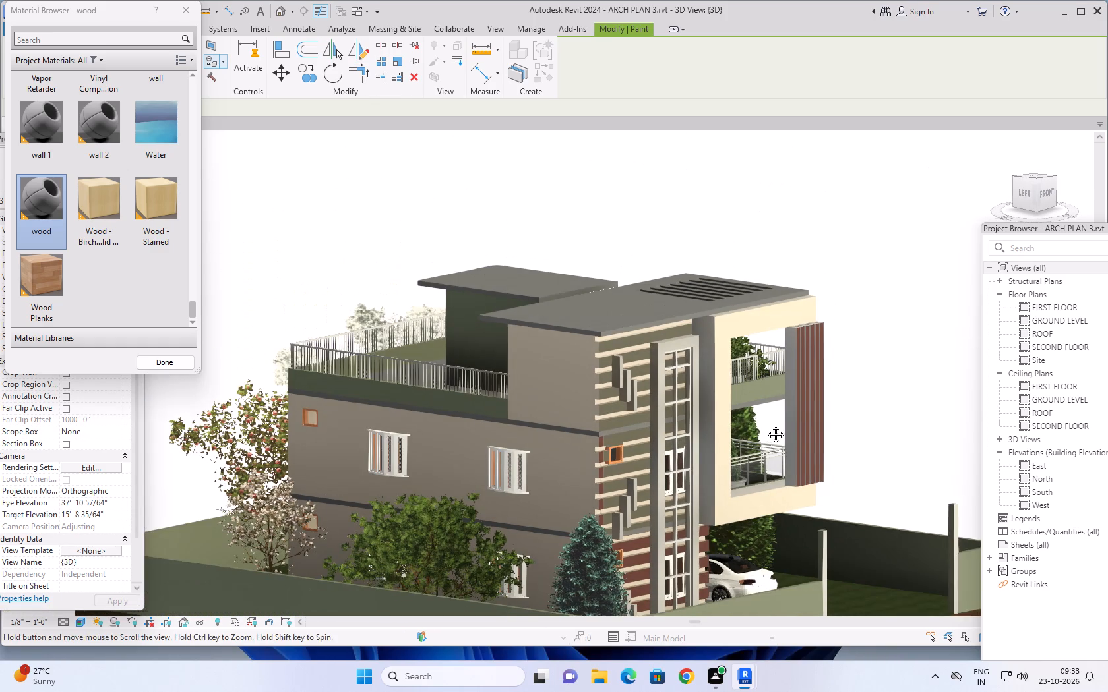
{"action": "middle_click_drag", "start_coordinate": [766, 424], "coordinate": [777, 422]}
{"action": "middle_click_drag", "start_coordinate": [777, 424], "coordinate": [772, 415]}
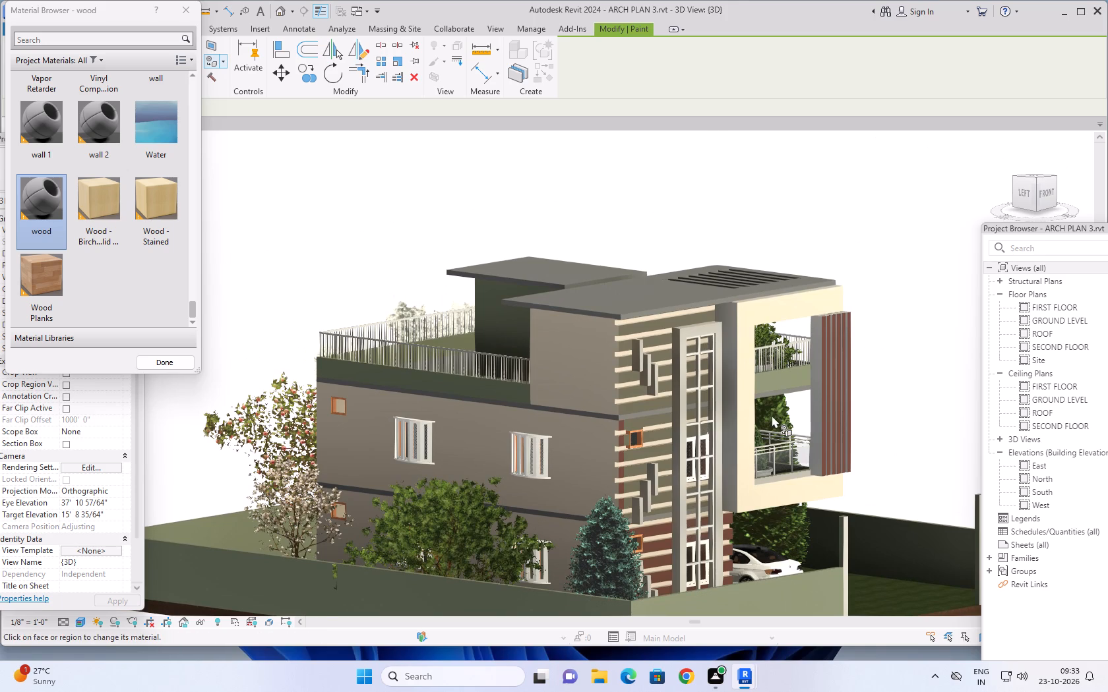
{"action": "scroll", "coordinate": [629, 418], "scroll_direction": "up", "scroll_amount": 2}
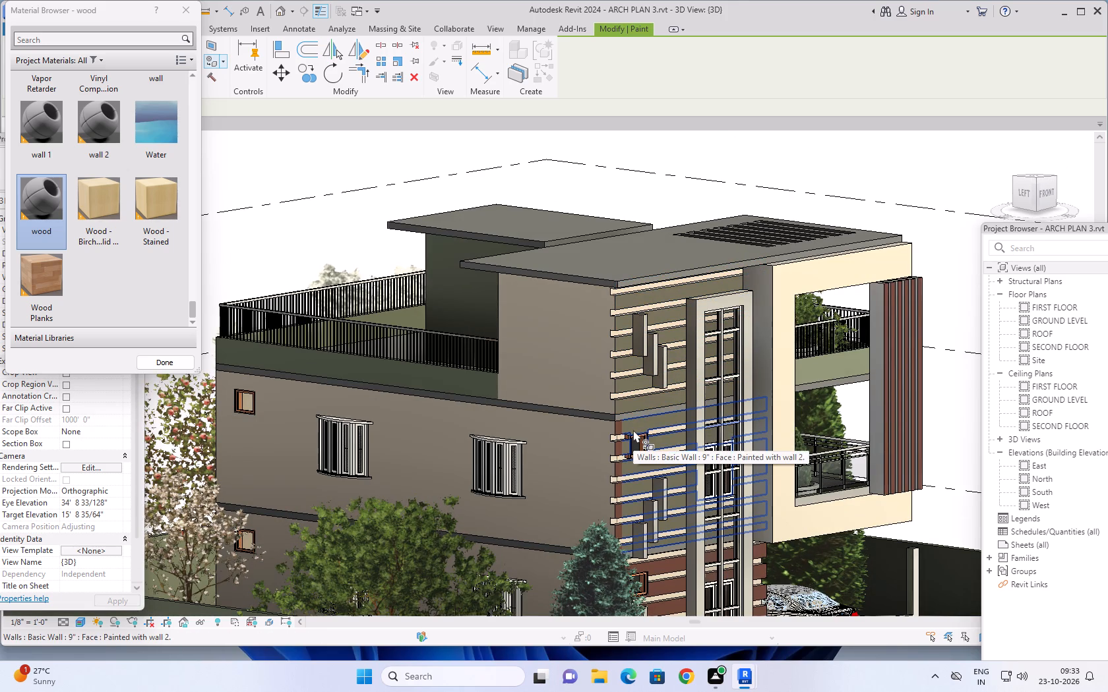
{"action": "scroll", "coordinate": [633, 430], "scroll_direction": "down", "scroll_amount": 1}
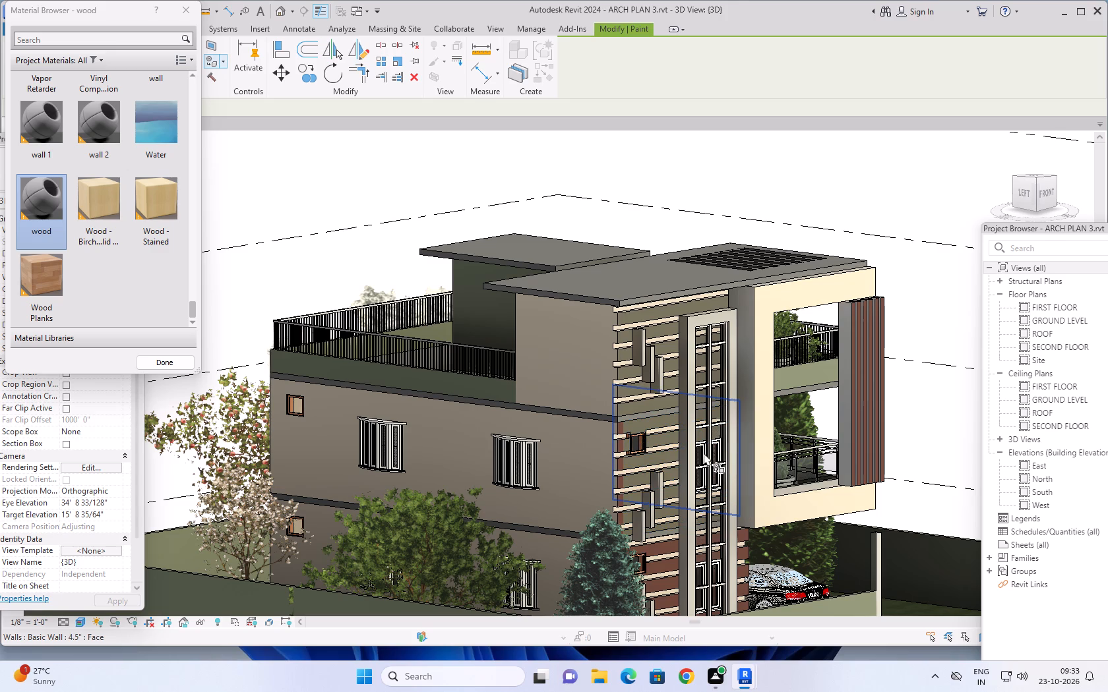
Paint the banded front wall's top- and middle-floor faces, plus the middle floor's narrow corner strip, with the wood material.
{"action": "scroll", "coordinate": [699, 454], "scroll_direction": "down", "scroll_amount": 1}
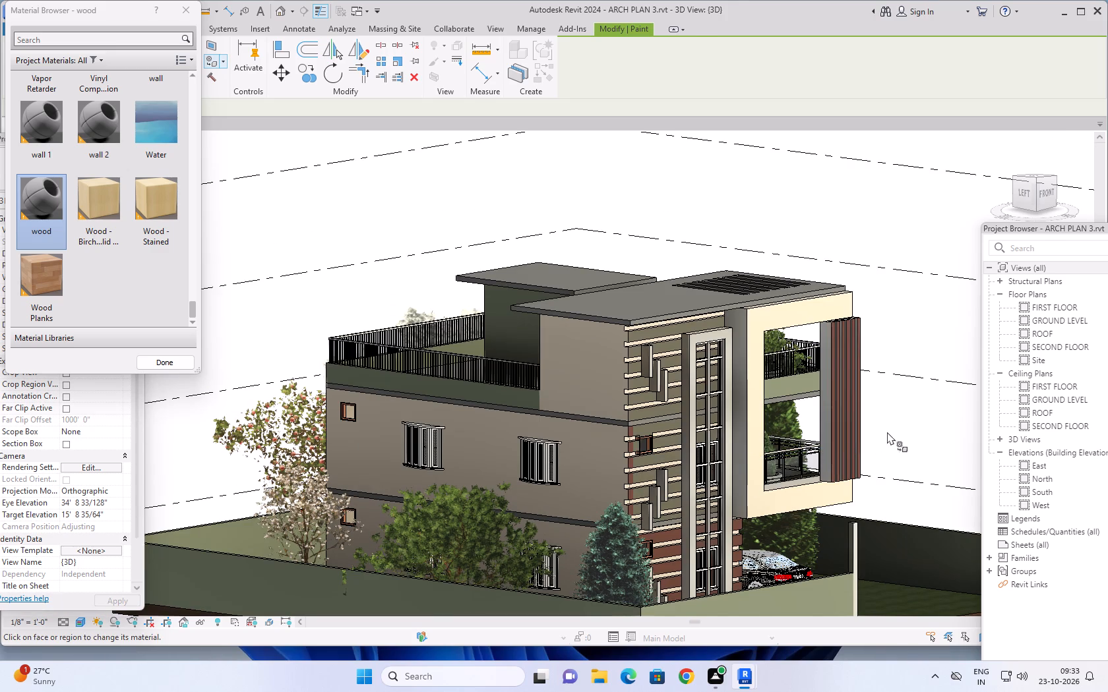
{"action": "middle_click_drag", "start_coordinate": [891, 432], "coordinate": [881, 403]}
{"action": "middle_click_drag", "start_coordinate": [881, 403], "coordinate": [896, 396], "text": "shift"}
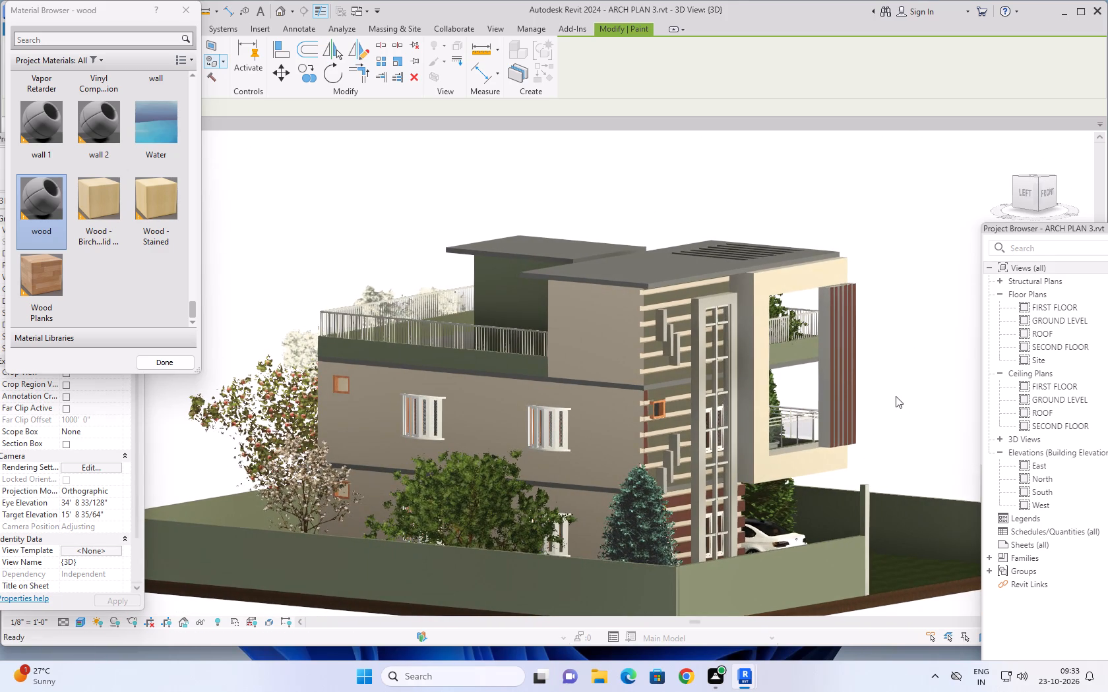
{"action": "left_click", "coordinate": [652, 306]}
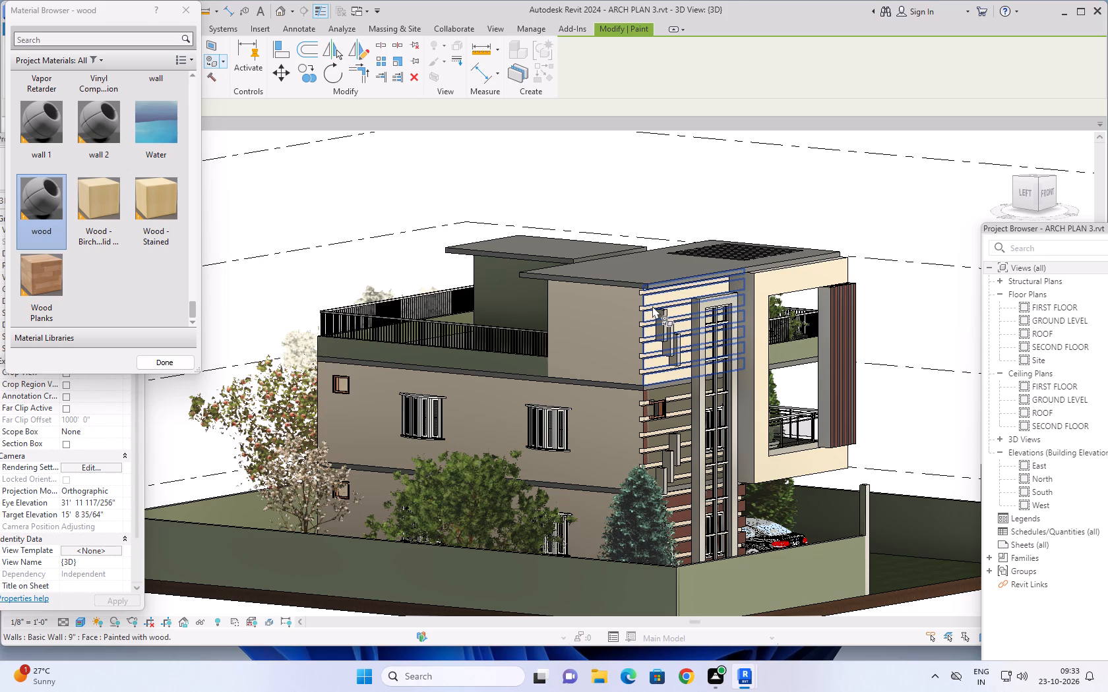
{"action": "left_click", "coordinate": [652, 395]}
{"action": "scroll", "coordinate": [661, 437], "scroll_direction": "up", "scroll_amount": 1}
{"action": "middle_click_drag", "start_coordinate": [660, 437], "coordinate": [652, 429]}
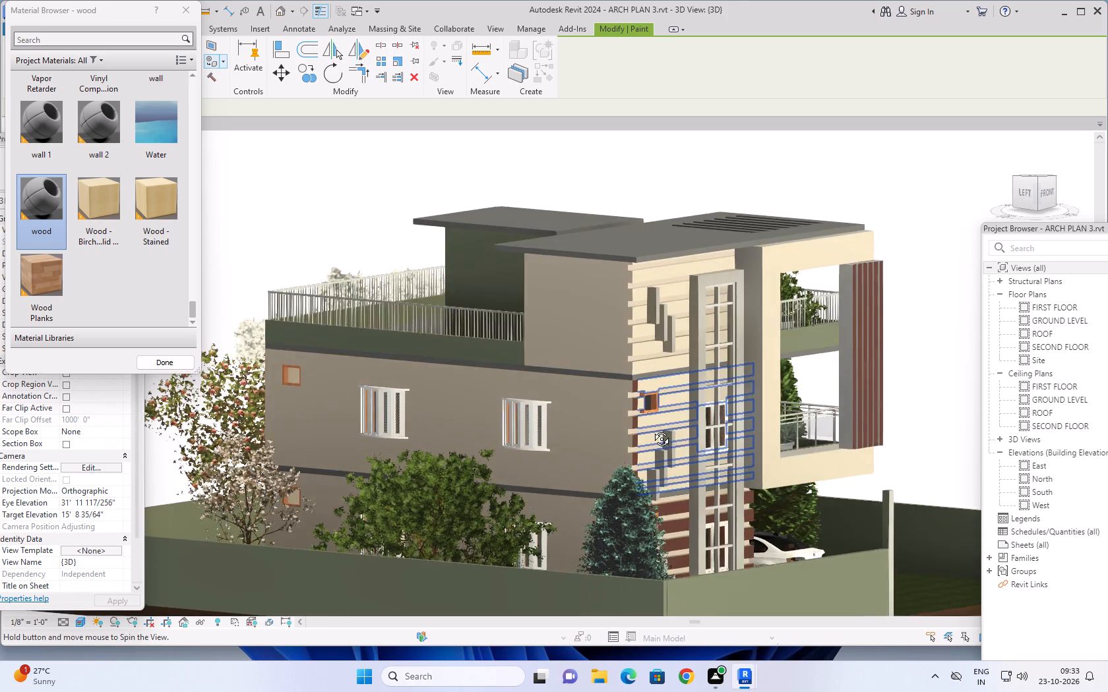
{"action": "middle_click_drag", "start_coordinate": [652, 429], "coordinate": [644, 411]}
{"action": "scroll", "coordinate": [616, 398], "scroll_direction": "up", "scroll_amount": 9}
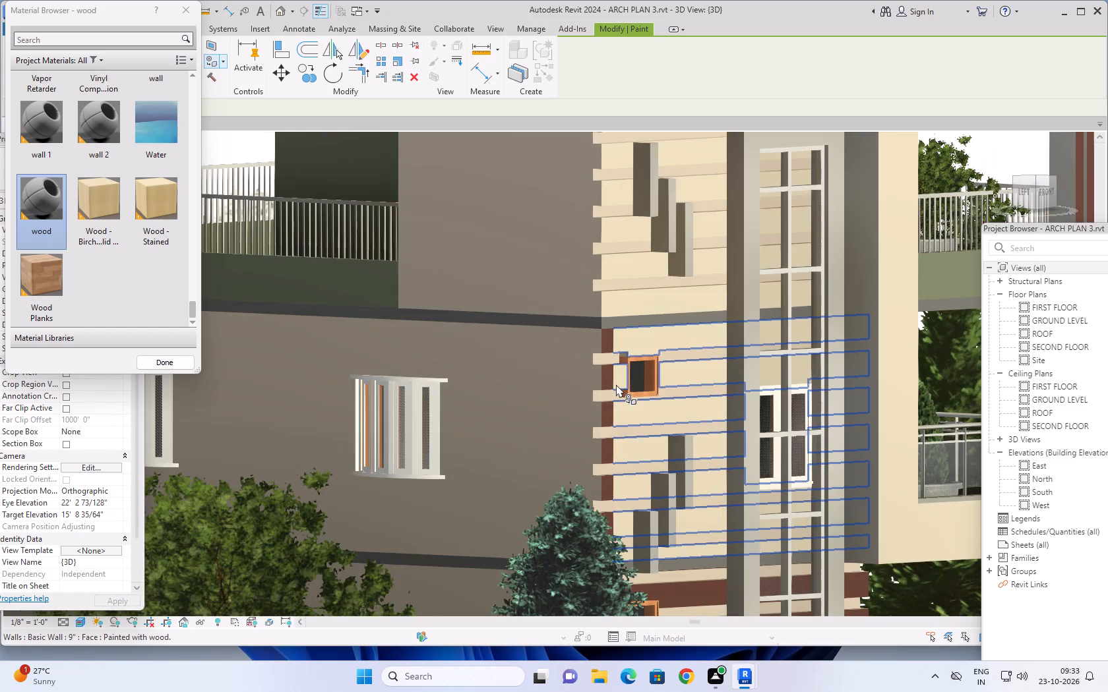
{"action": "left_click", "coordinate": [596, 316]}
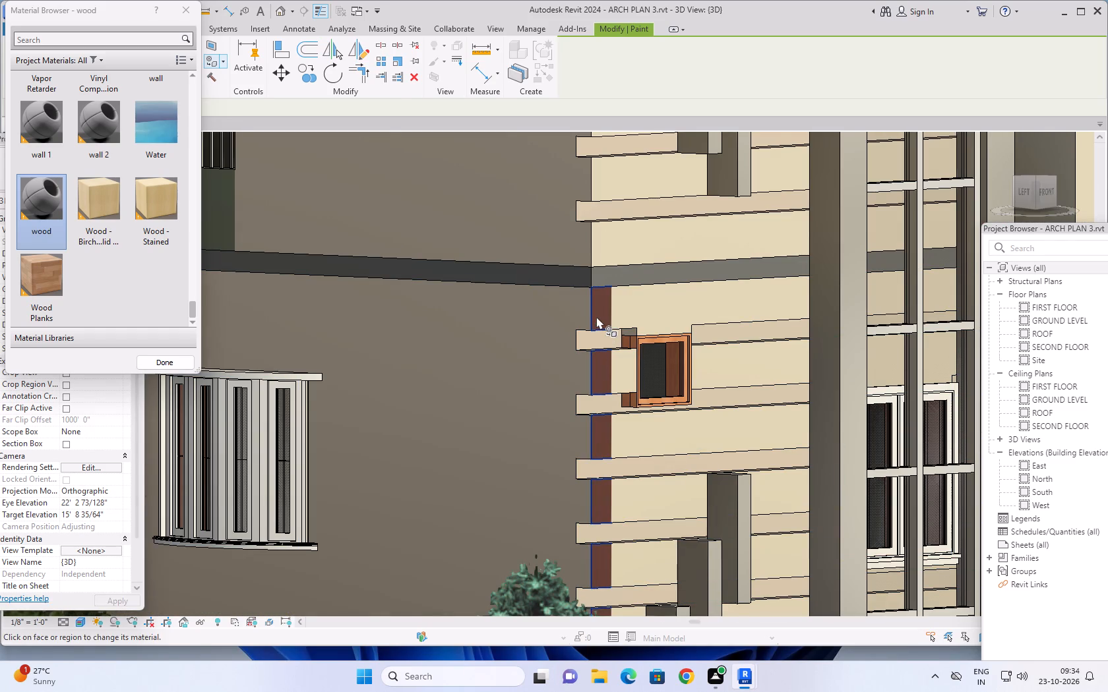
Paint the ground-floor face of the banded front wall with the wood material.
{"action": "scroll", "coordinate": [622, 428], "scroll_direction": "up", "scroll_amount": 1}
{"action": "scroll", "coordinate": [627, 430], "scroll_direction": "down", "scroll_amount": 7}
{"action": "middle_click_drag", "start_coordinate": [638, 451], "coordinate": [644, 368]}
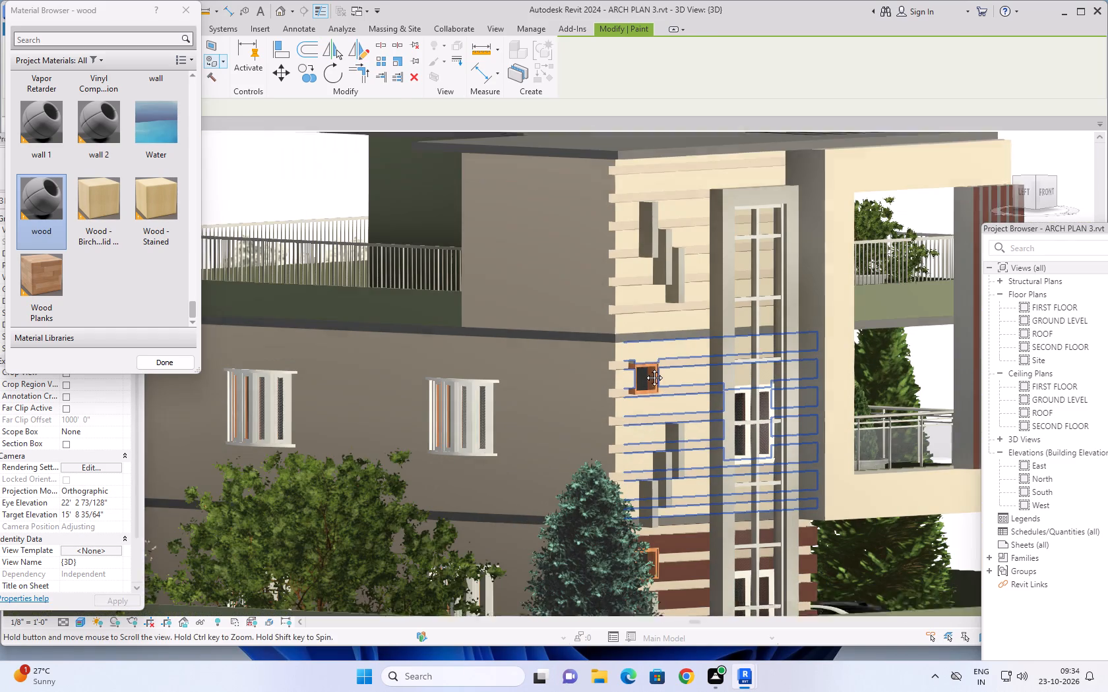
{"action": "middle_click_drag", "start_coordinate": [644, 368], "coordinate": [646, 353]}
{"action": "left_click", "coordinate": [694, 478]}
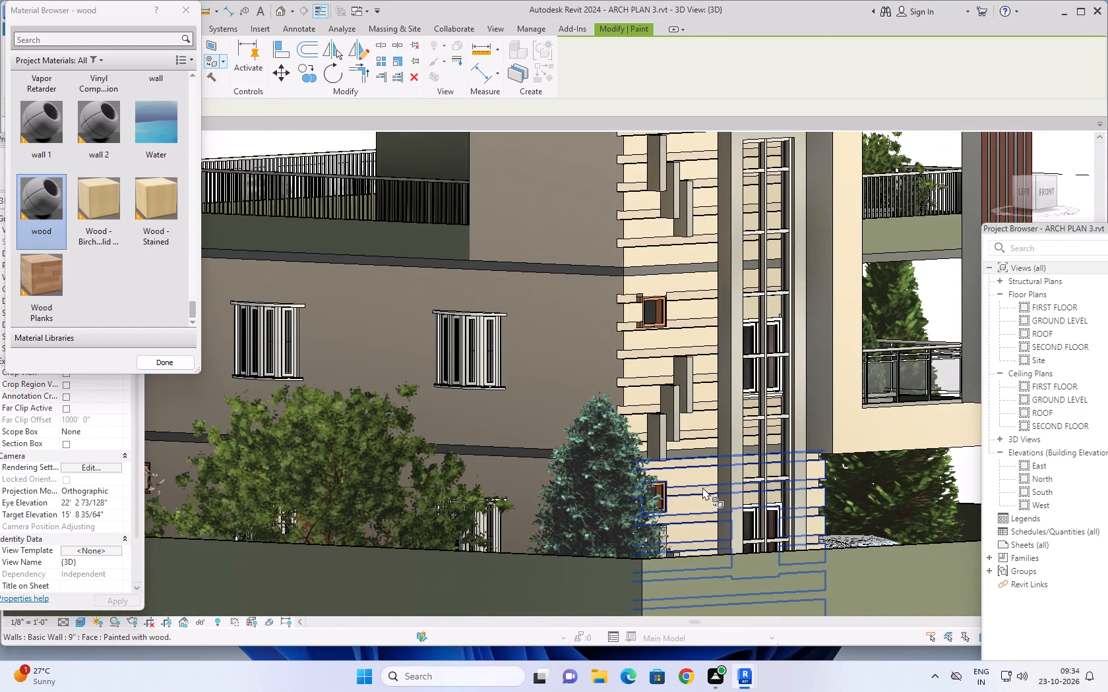
Examine the banded facade and whole building from the front, right side, rear and above, ending at the front-left corner.
{"action": "scroll", "coordinate": [703, 488], "scroll_direction": "down", "scroll_amount": 1}
{"action": "middle_click_drag", "start_coordinate": [698, 490], "coordinate": [580, 490], "text": "shift"}
{"action": "scroll", "coordinate": [598, 476], "scroll_direction": "down", "scroll_amount": 3}
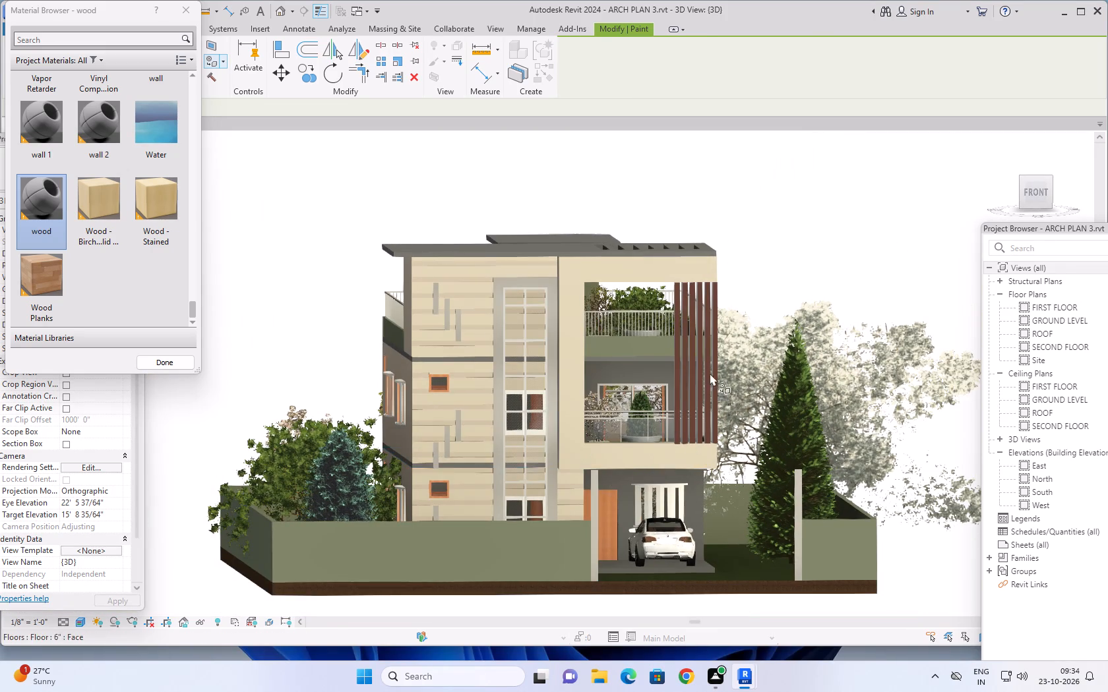
{"action": "middle_click_drag", "start_coordinate": [749, 324], "coordinate": [727, 386]}
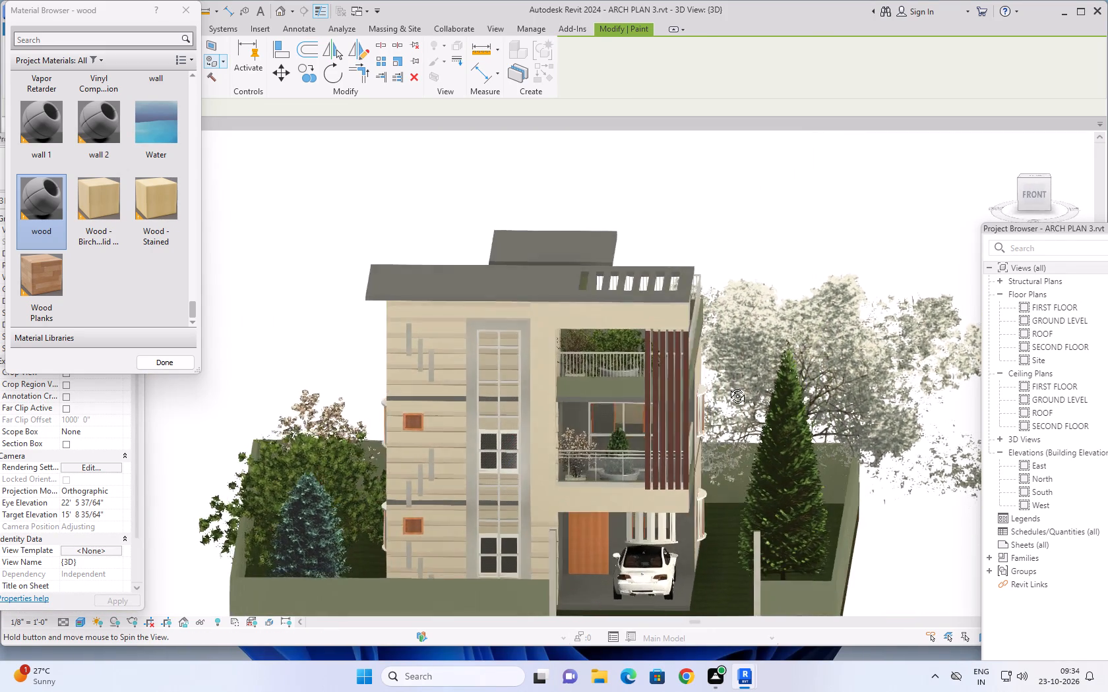
{"action": "middle_click_drag", "start_coordinate": [727, 386], "coordinate": [547, 465]}
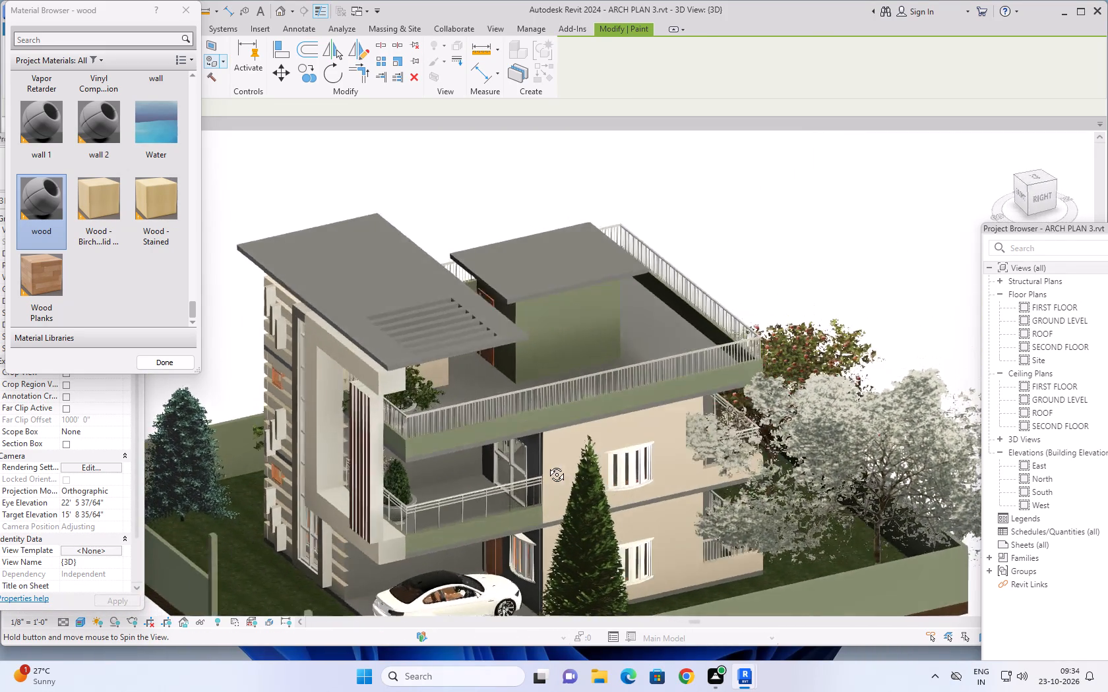
{"action": "middle_click_drag", "start_coordinate": [547, 465], "coordinate": [367, 472]}
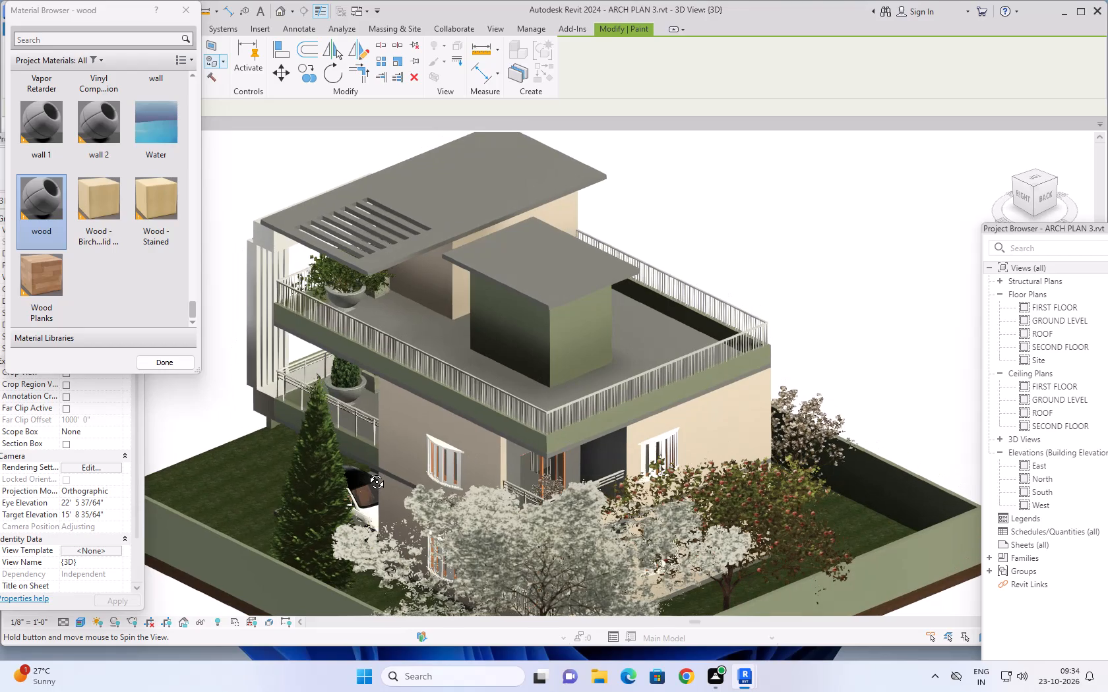
{"action": "middle_click_drag", "start_coordinate": [367, 472], "coordinate": [776, 476]}
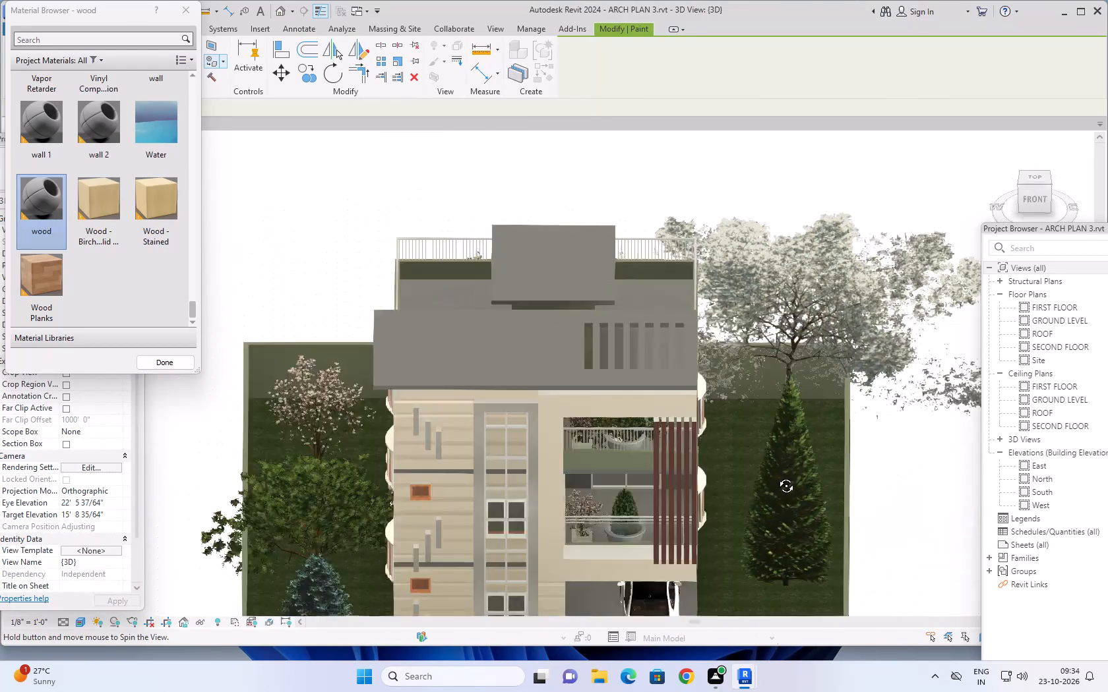
{"action": "middle_click_drag", "start_coordinate": [776, 476], "coordinate": [857, 461]}
{"action": "middle_click_drag", "start_coordinate": [854, 504], "coordinate": [855, 443]}
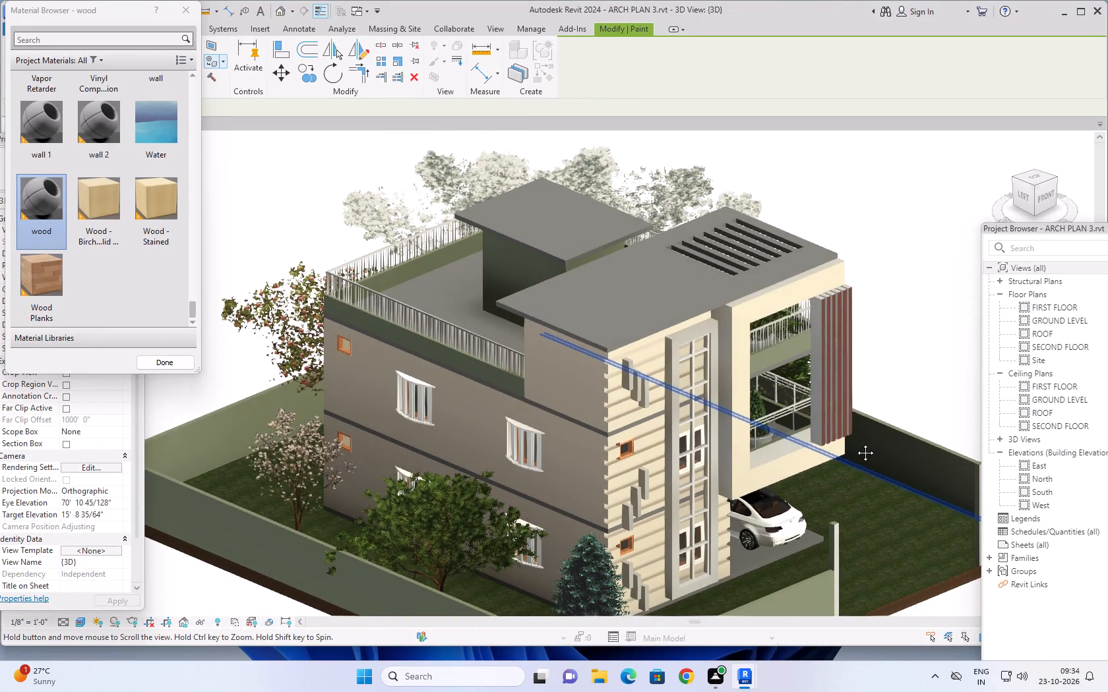
{"action": "middle_click_drag", "start_coordinate": [855, 443], "coordinate": [855, 439]}
{"action": "middle_click_drag", "start_coordinate": [855, 457], "coordinate": [880, 413]}
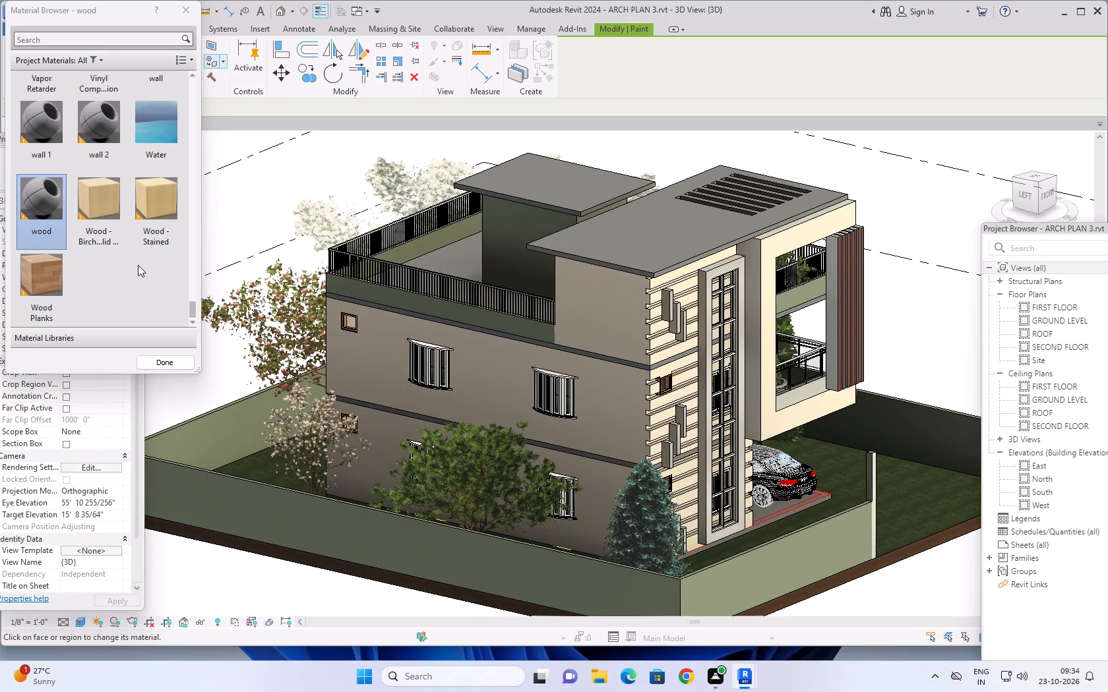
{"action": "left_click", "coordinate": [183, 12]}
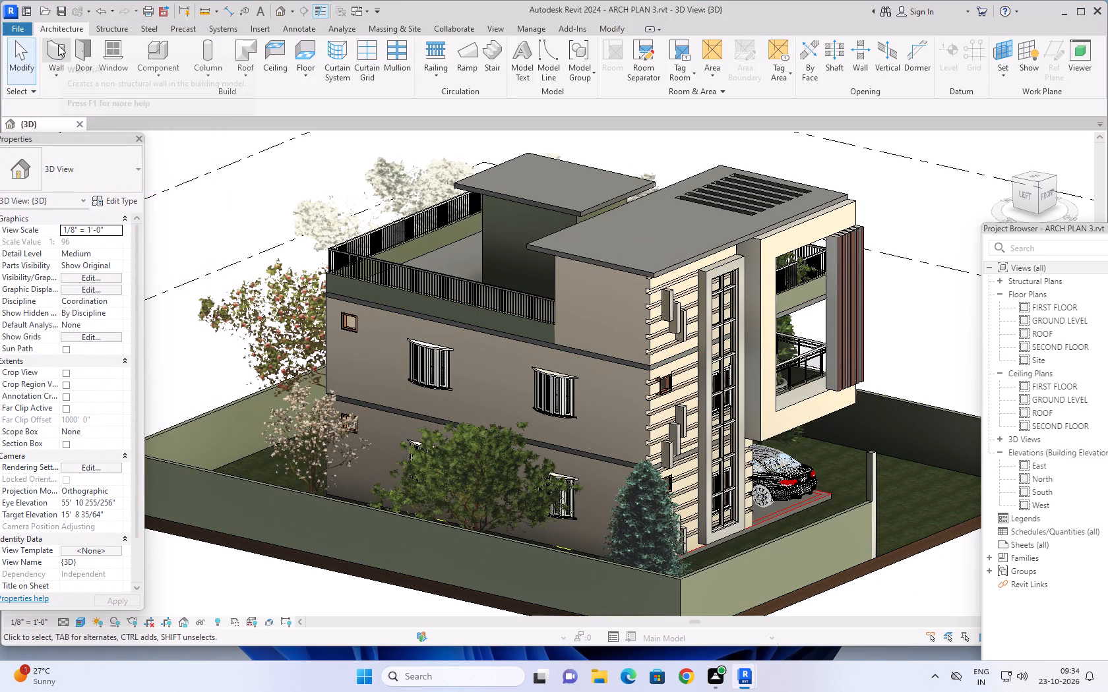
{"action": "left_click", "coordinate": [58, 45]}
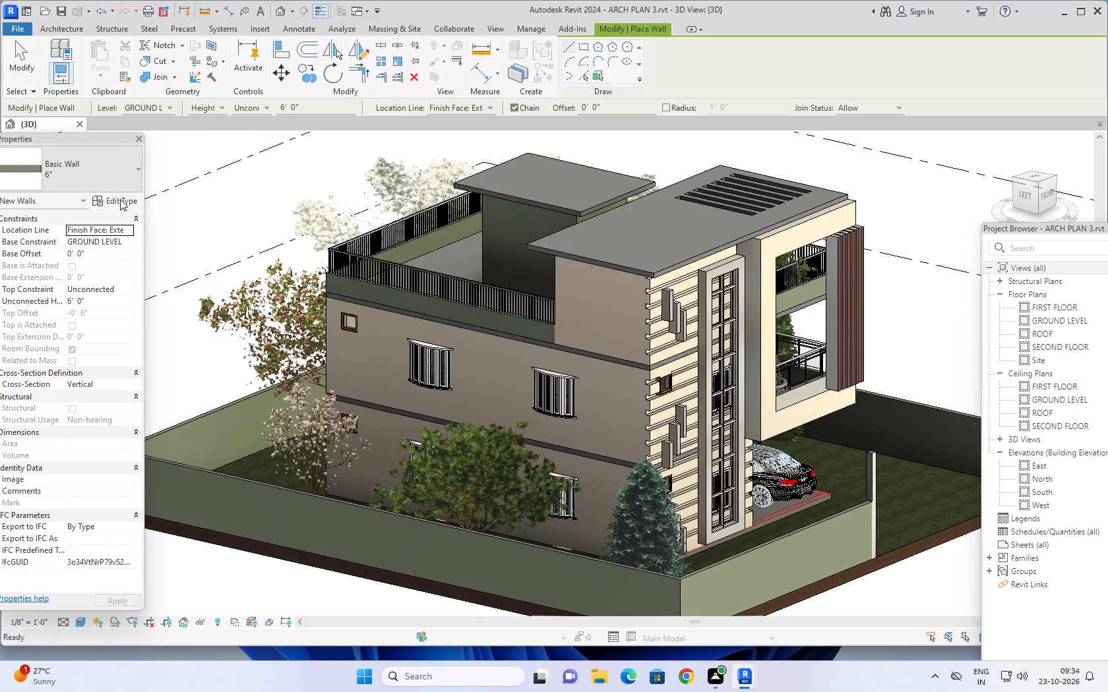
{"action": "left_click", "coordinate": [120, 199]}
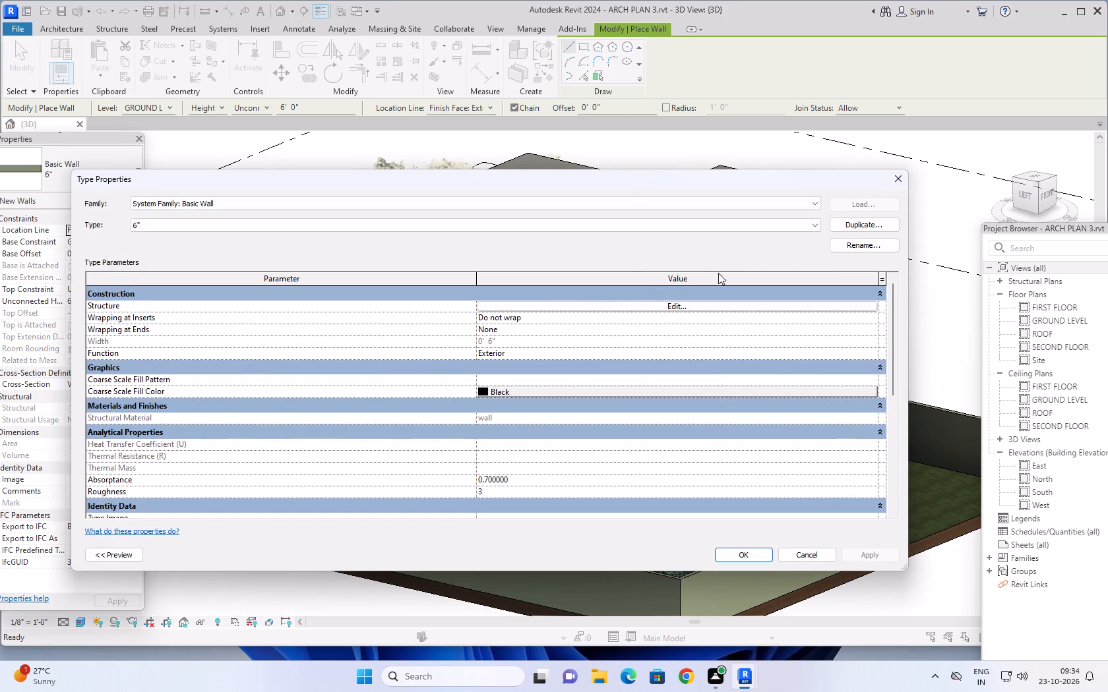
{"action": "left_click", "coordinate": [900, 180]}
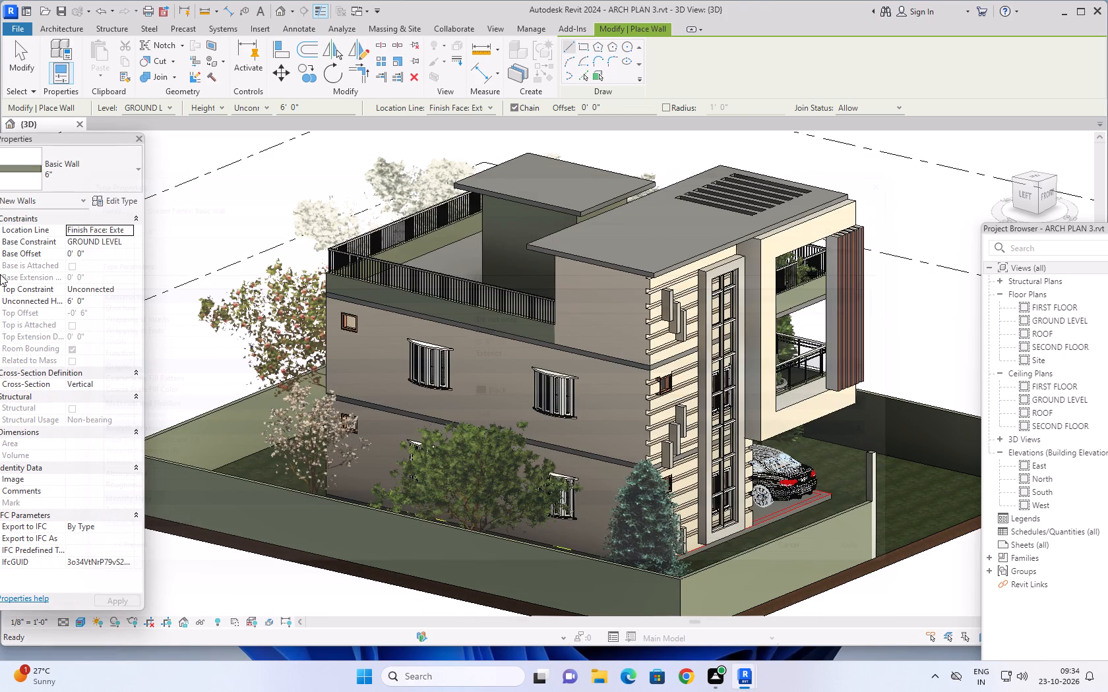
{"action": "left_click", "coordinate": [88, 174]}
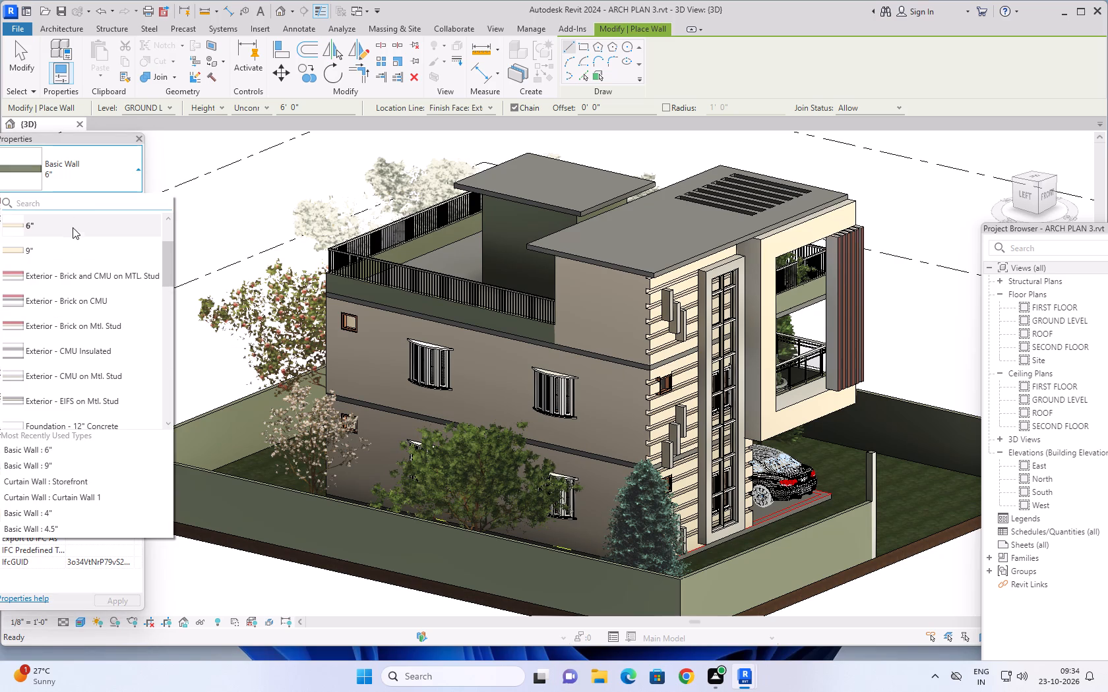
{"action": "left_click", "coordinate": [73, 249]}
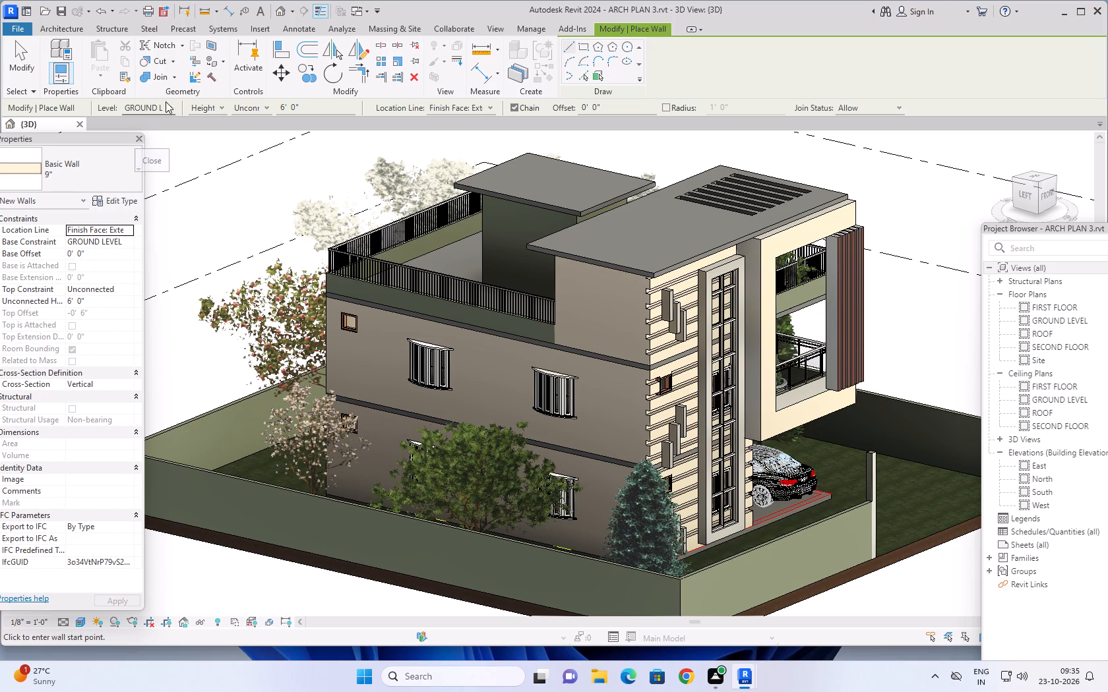
Paint the top-floor face of the banded front wall, between its horizontal strips, with the material named wall.
{"action": "left_click", "coordinate": [214, 62]}
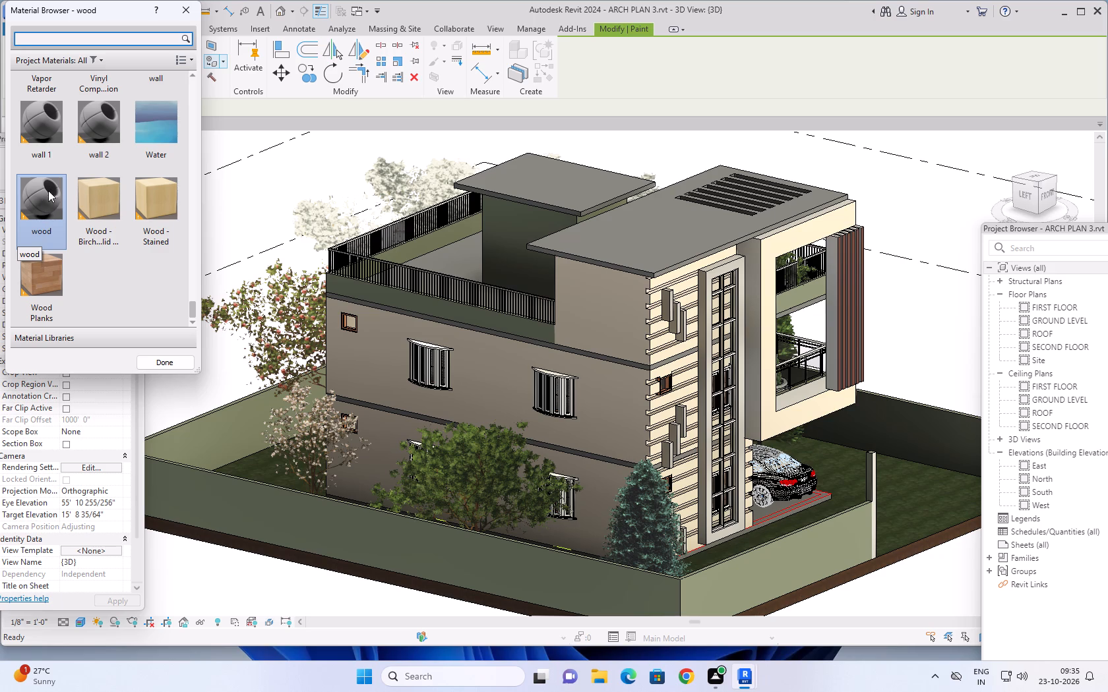
{"action": "scroll", "coordinate": [57, 173], "scroll_direction": "up", "scroll_amount": 1}
{"action": "scroll", "coordinate": [61, 190], "scroll_direction": "down", "scroll_amount": 1}
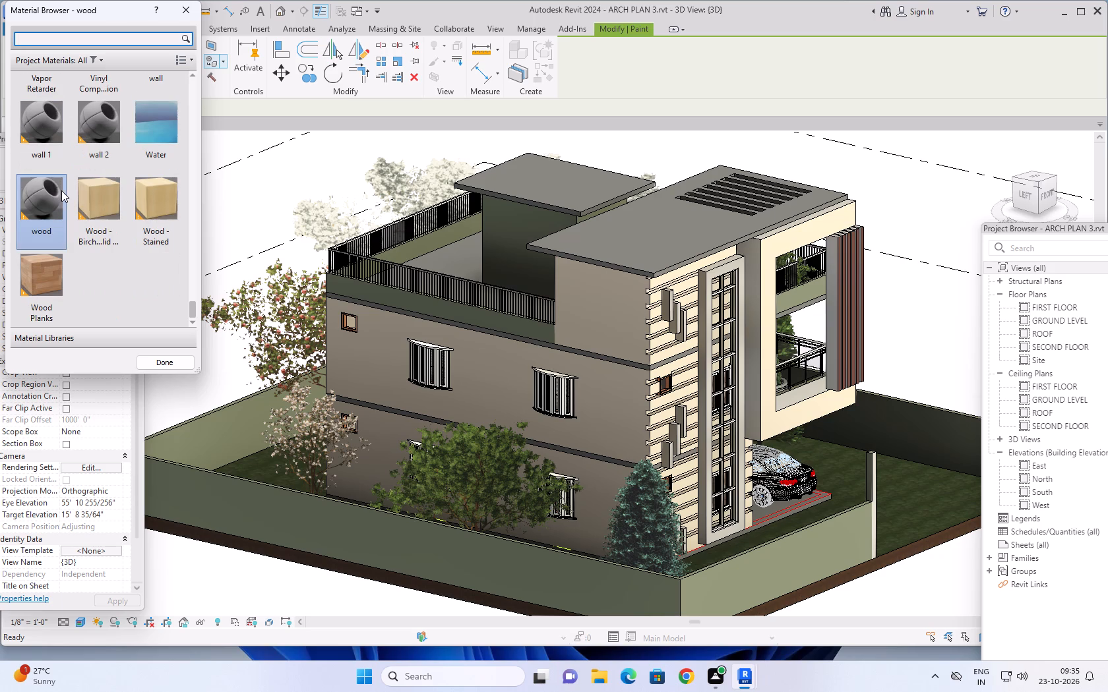
{"action": "scroll", "coordinate": [61, 190], "scroll_direction": "up", "scroll_amount": 1}
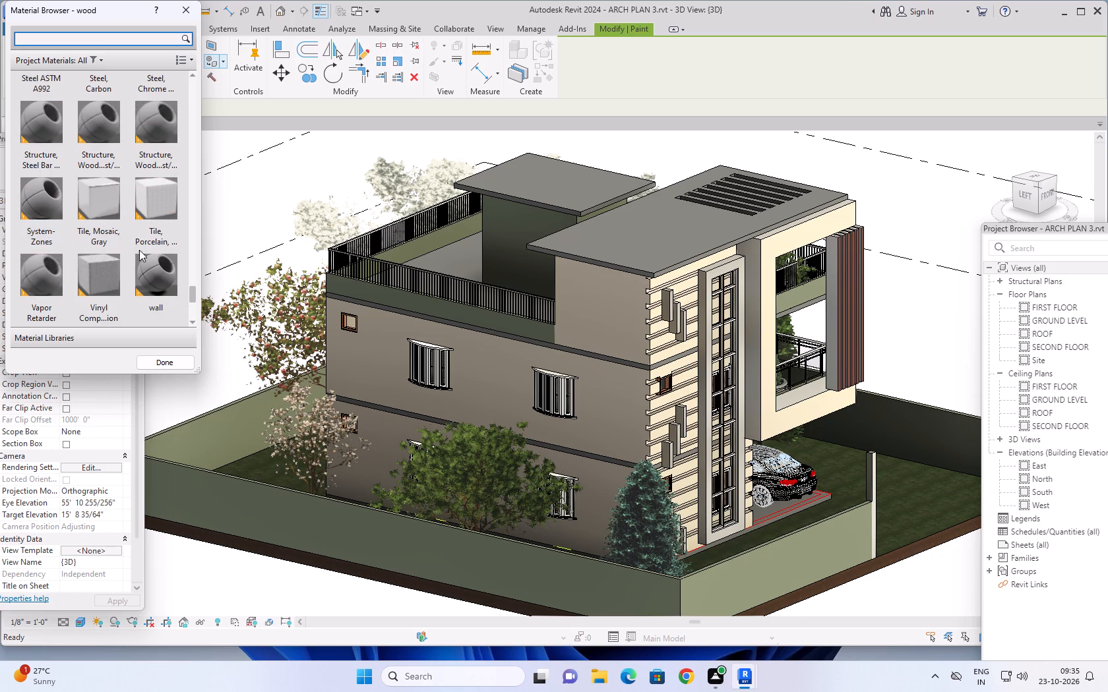
{"action": "left_click", "coordinate": [163, 279]}
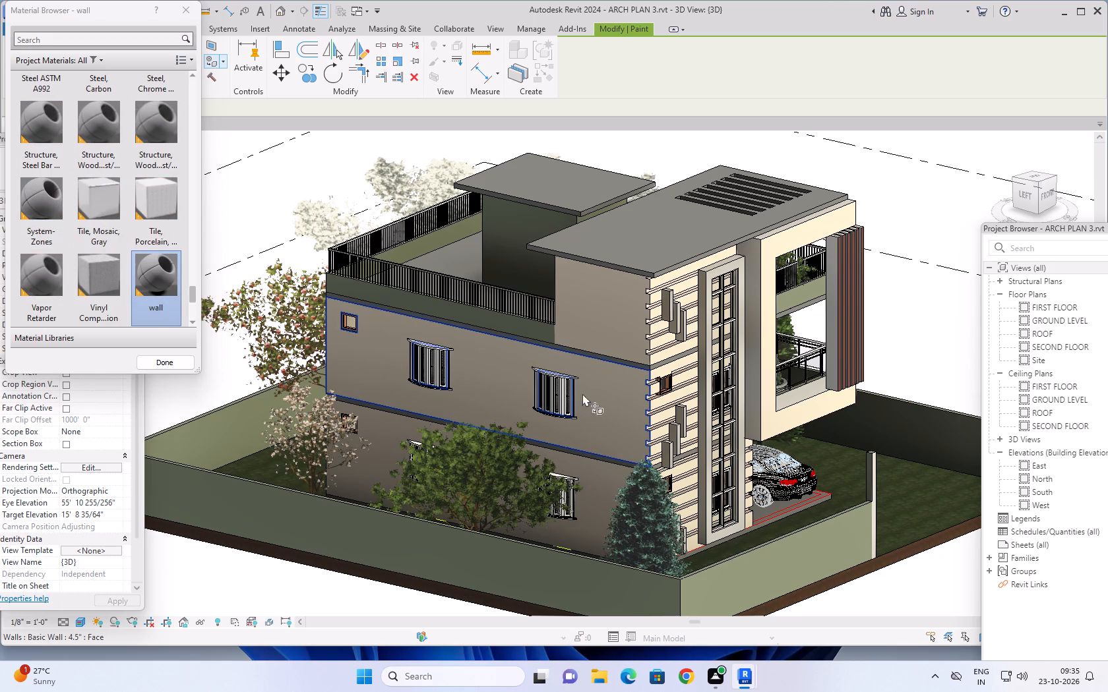
{"action": "middle_click_drag", "start_coordinate": [613, 399], "coordinate": [535, 395], "text": "shift"}
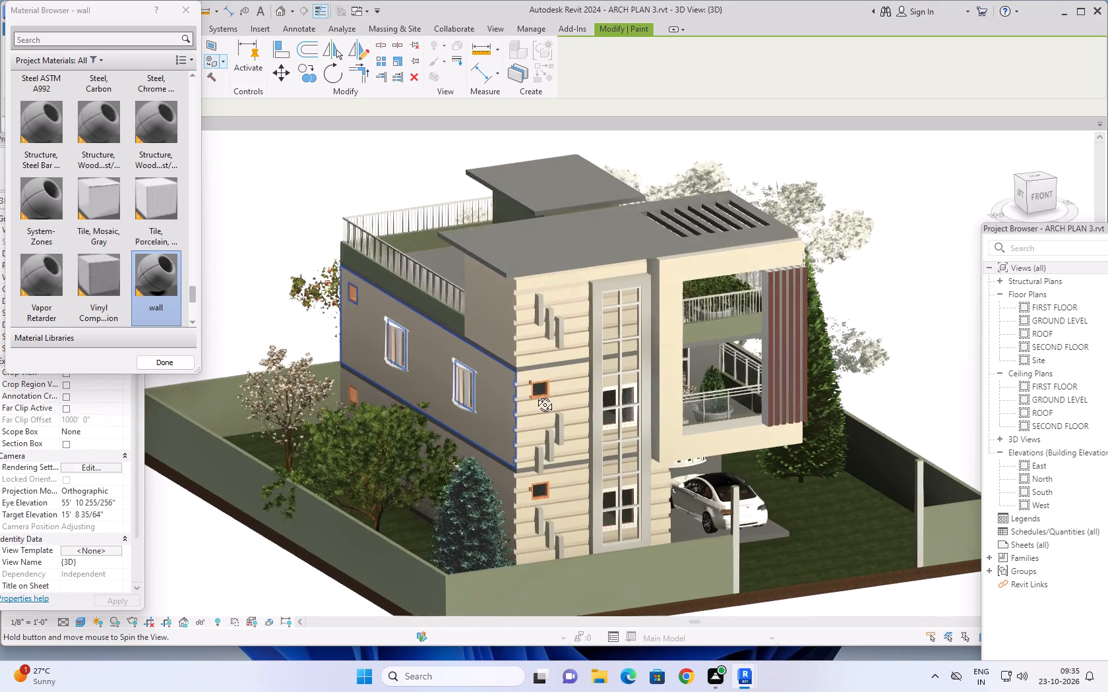
{"action": "middle_click_drag", "start_coordinate": [535, 395], "coordinate": [534, 394], "text": "shift"}
{"action": "middle_click_drag", "start_coordinate": [547, 383], "coordinate": [575, 447]}
{"action": "scroll", "coordinate": [575, 447], "scroll_direction": "up", "scroll_amount": 1}
{"action": "middle_click_drag", "start_coordinate": [575, 447], "coordinate": [582, 414], "text": "shift"}
{"action": "scroll", "coordinate": [546, 317], "scroll_direction": "up", "scroll_amount": 5}
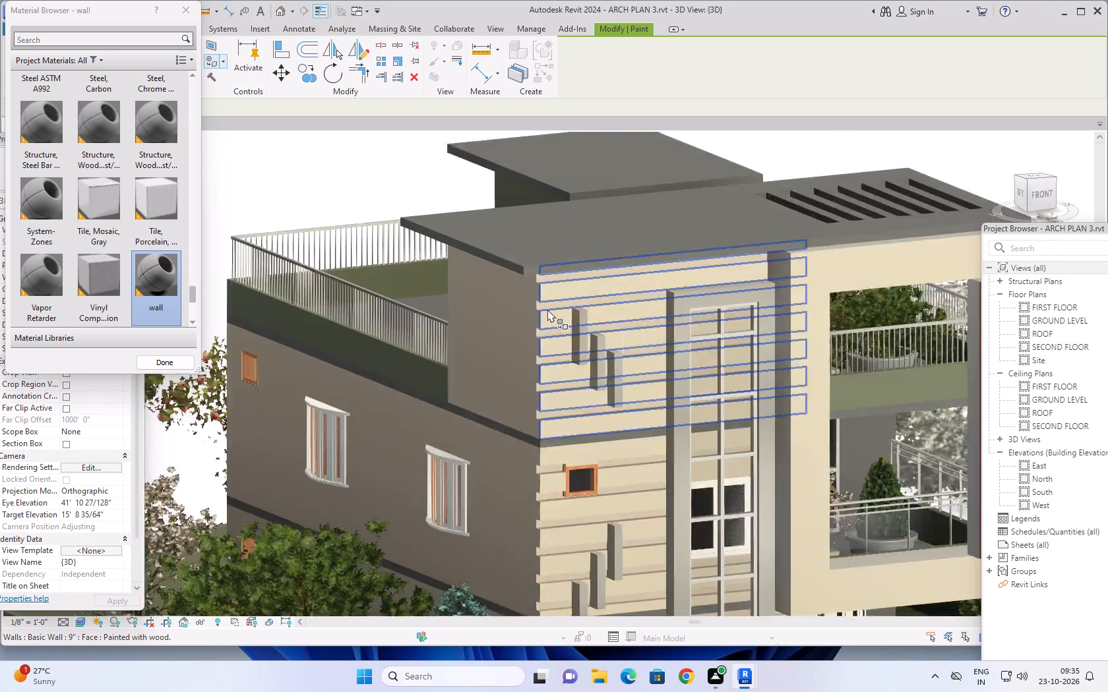
{"action": "left_click", "coordinate": [547, 316]}
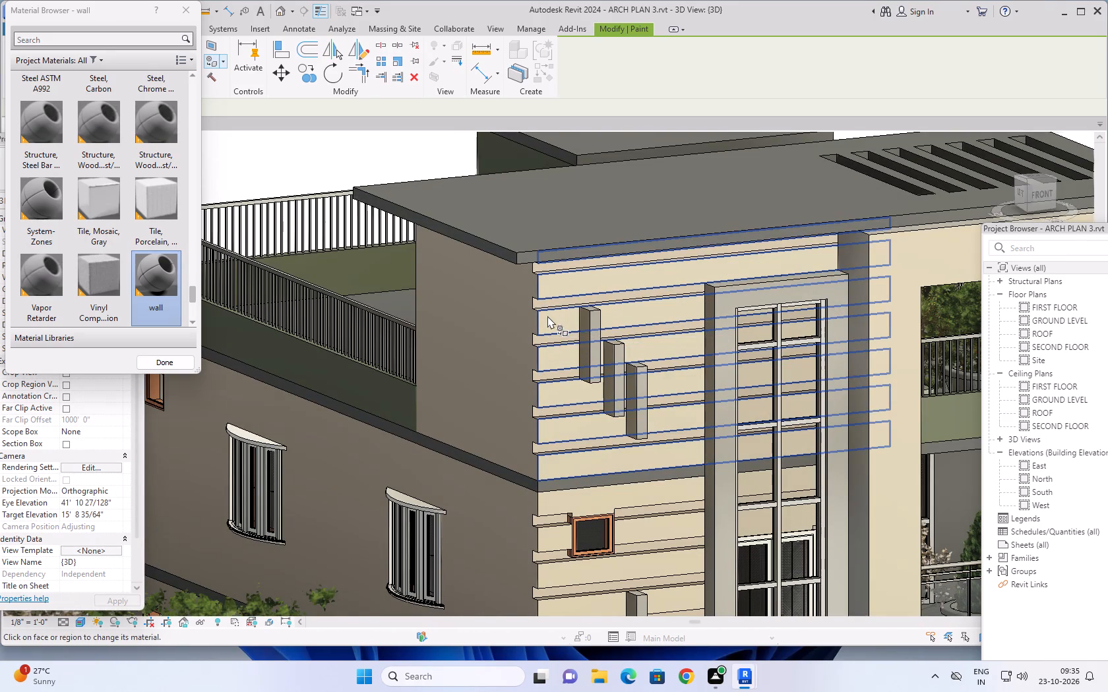
Paint the middle-floor face of the banded front wall and its narrow corner strip with the wall material.
{"action": "middle_click_drag", "start_coordinate": [533, 398], "coordinate": [543, 366], "text": "shift"}
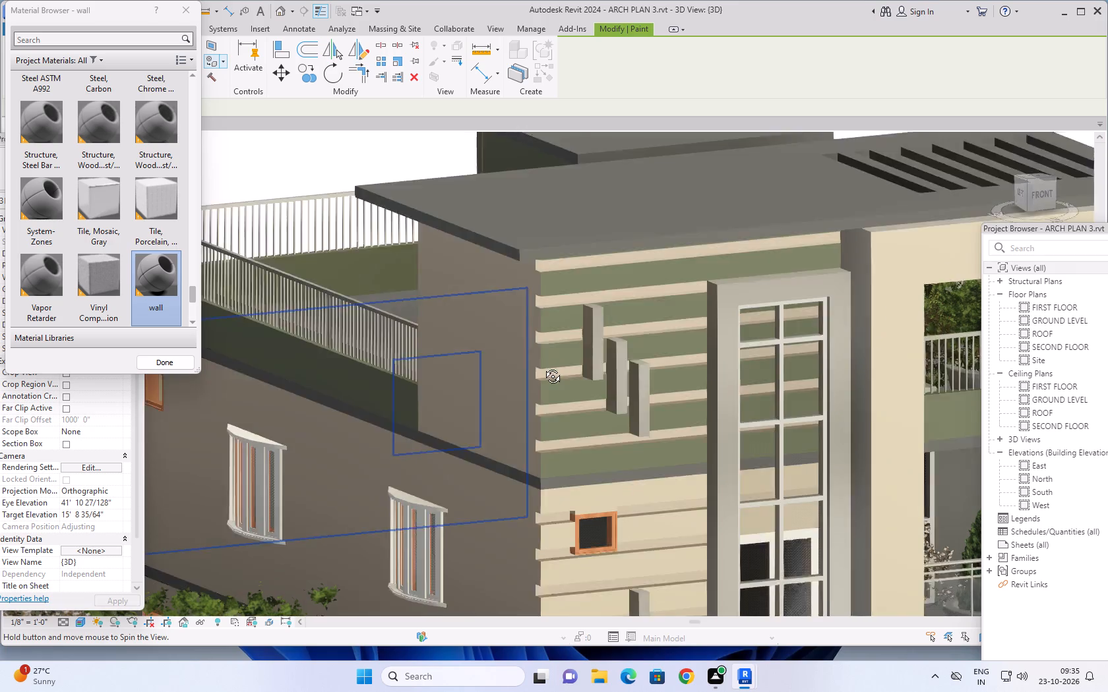
{"action": "middle_click_drag", "start_coordinate": [543, 366], "coordinate": [559, 314], "text": "shift"}
{"action": "middle_click_drag", "start_coordinate": [580, 302], "coordinate": [455, 417]}
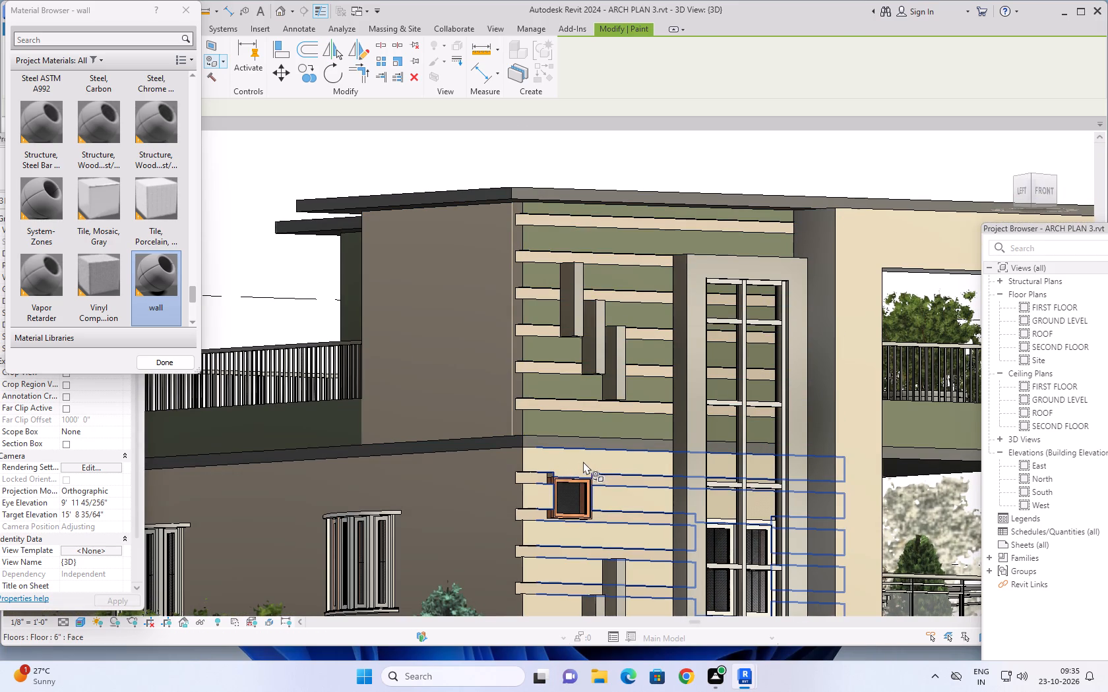
{"action": "left_click", "coordinate": [597, 461]}
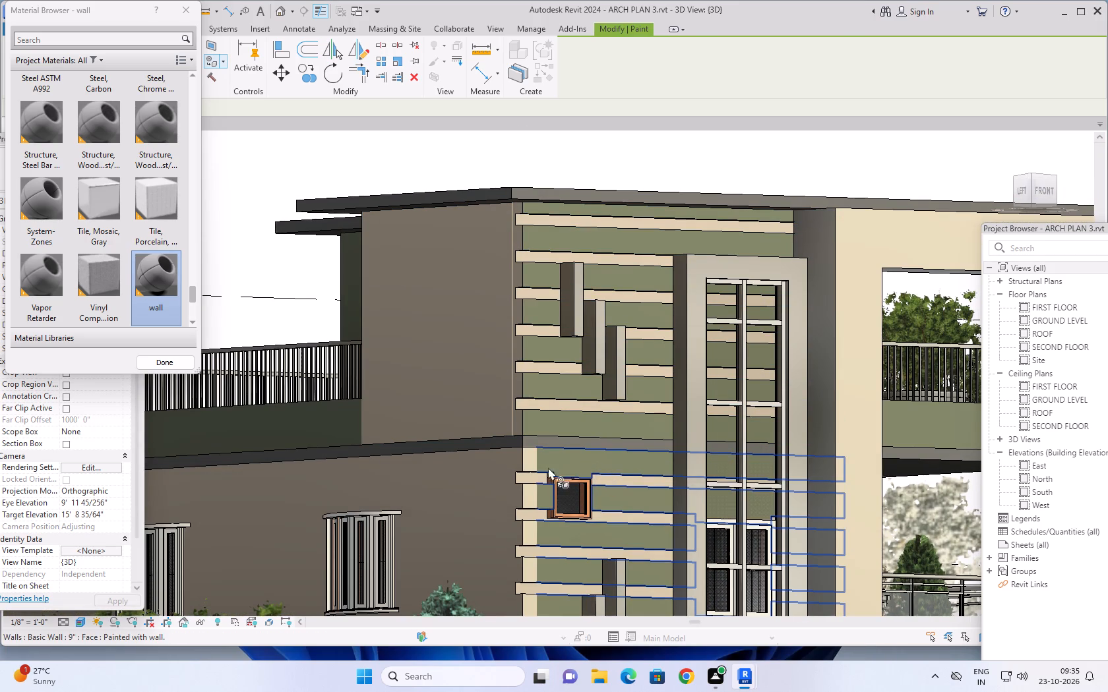
{"action": "left_click", "coordinate": [530, 458]}
Paint the ground-floor face of the banded front wall, around the small window, with the wall material.
{"action": "scroll", "coordinate": [590, 470], "scroll_direction": "down", "scroll_amount": 4}
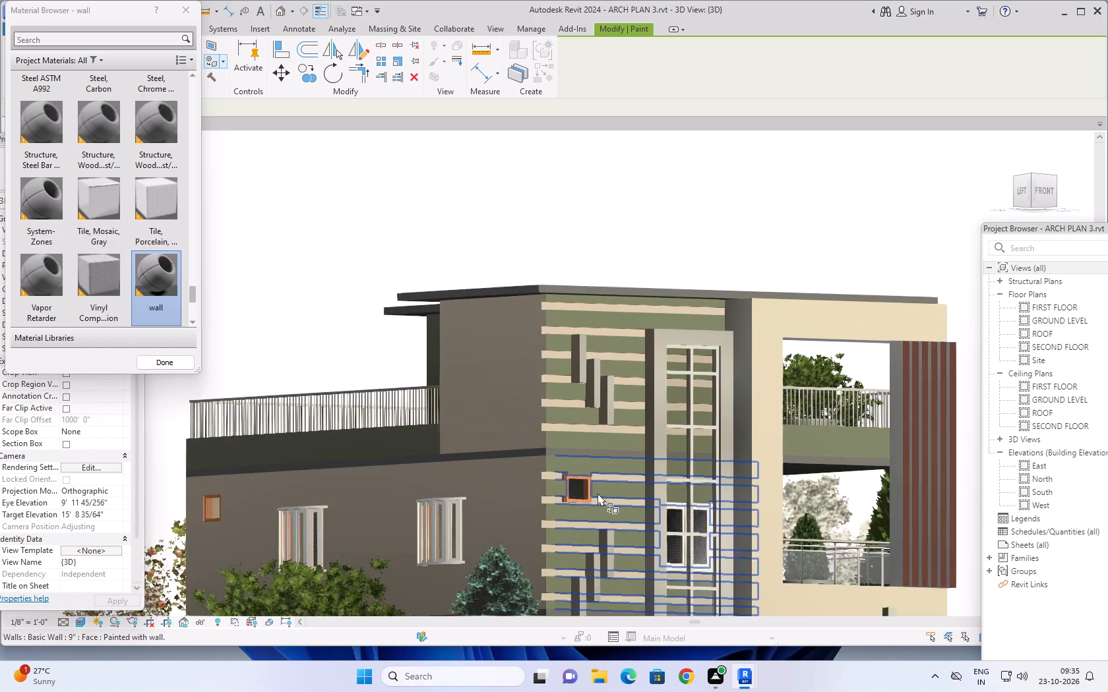
{"action": "middle_click_drag", "start_coordinate": [598, 493], "coordinate": [541, 386]}
{"action": "scroll", "coordinate": [538, 502], "scroll_direction": "up", "scroll_amount": 5}
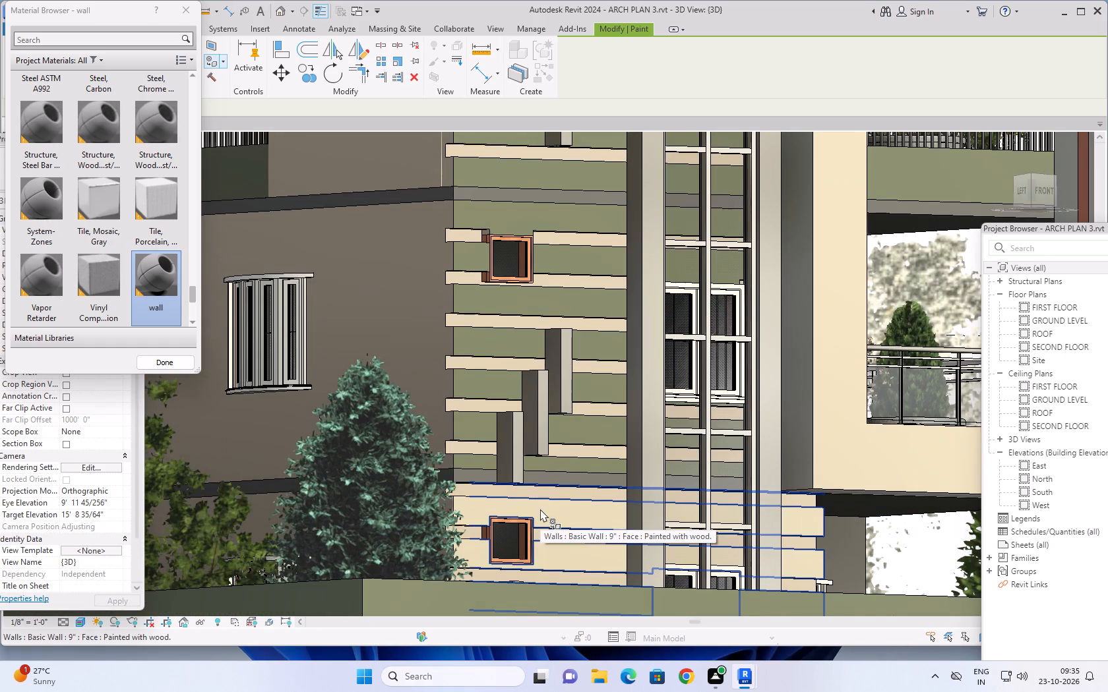
{"action": "left_click", "coordinate": [540, 509]}
{"action": "scroll", "coordinate": [539, 503], "scroll_direction": "down", "scroll_amount": 3}
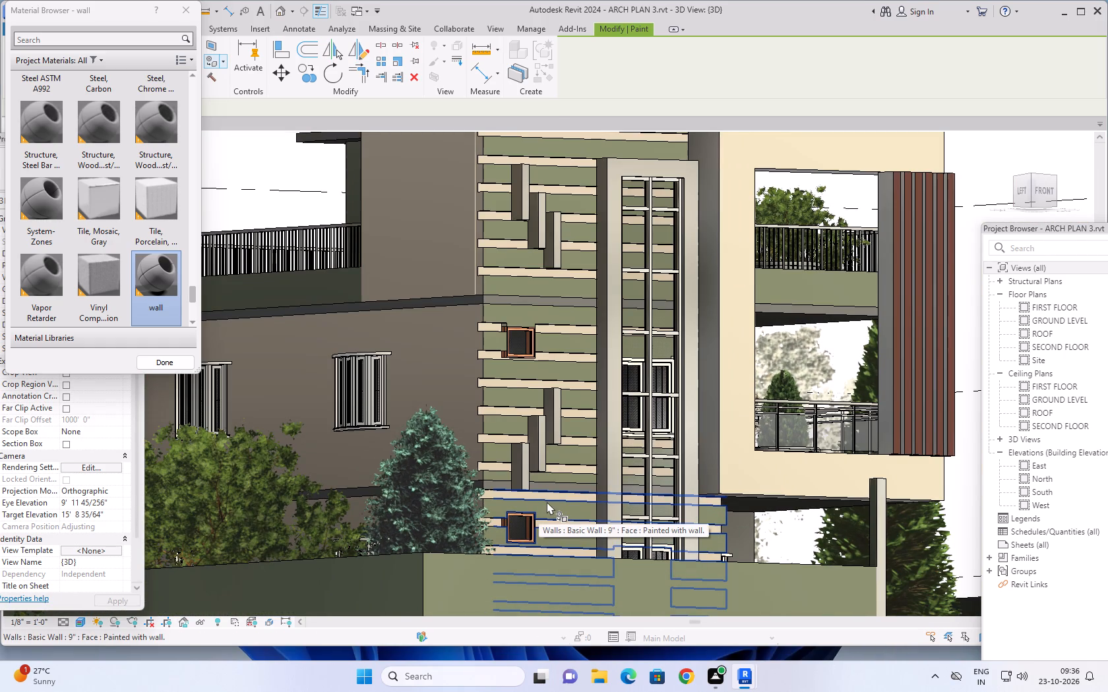
{"action": "middle_click_drag", "start_coordinate": [547, 502], "coordinate": [512, 521]}
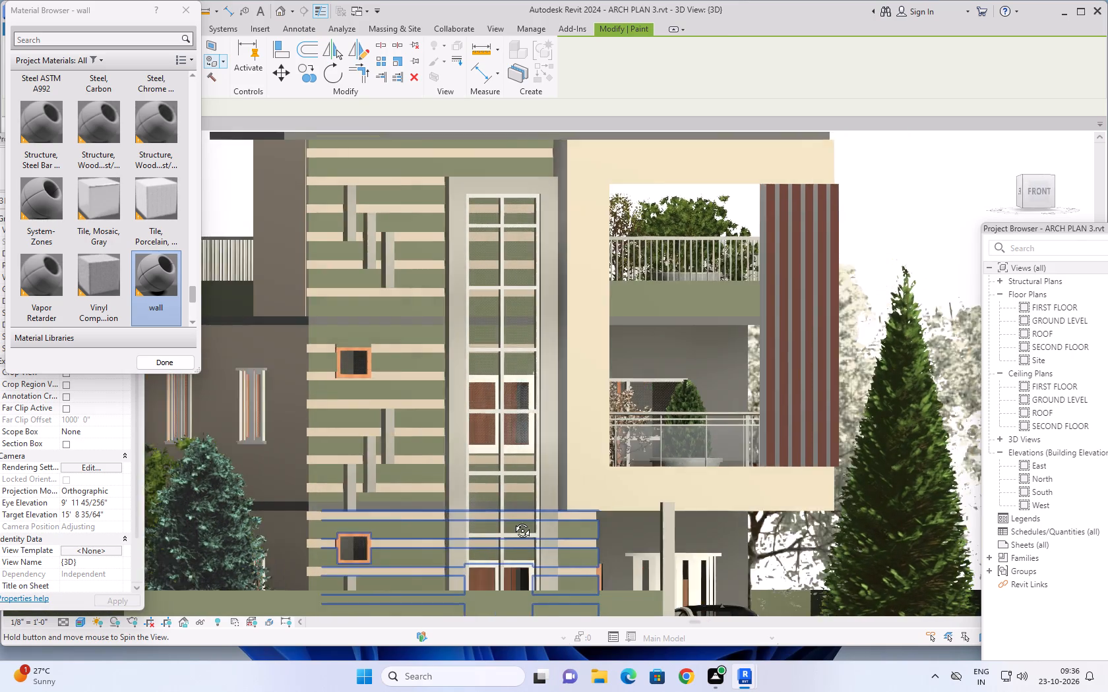
Paint the middle, top and ground-floor faces of the house's left side wall with the wall material.
{"action": "middle_click_drag", "start_coordinate": [512, 521], "coordinate": [603, 519]}
{"action": "middle_click_drag", "start_coordinate": [666, 411], "coordinate": [628, 389]}
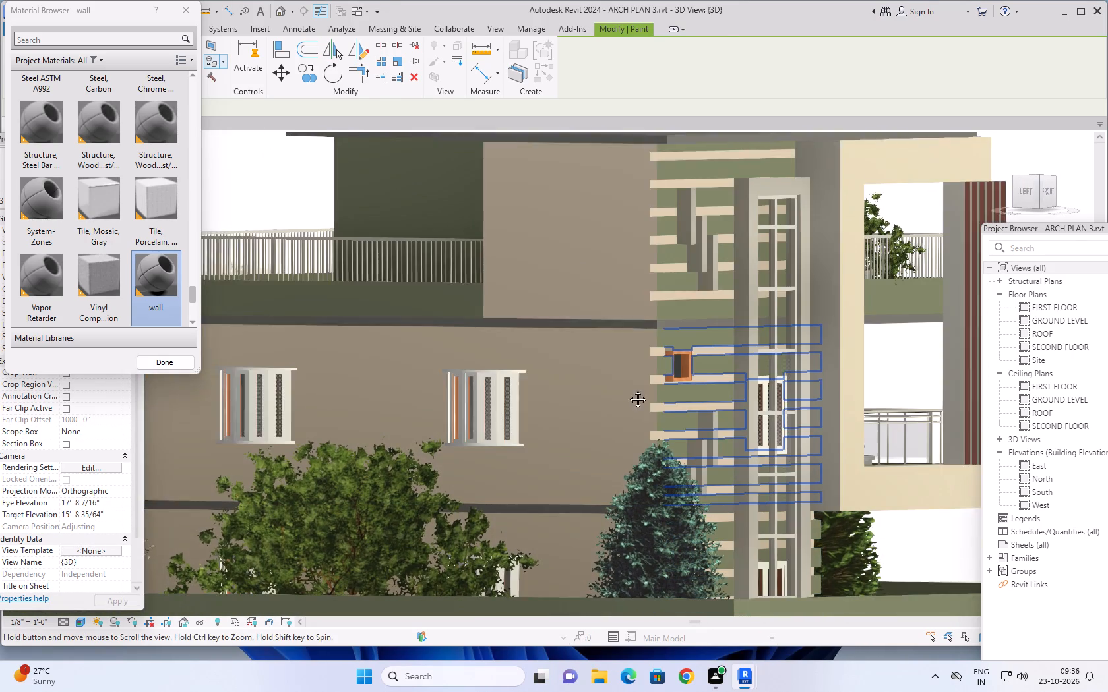
{"action": "middle_click_drag", "start_coordinate": [628, 389], "coordinate": [576, 362]}
{"action": "middle_click_drag", "start_coordinate": [576, 368], "coordinate": [611, 450], "text": "shift"}
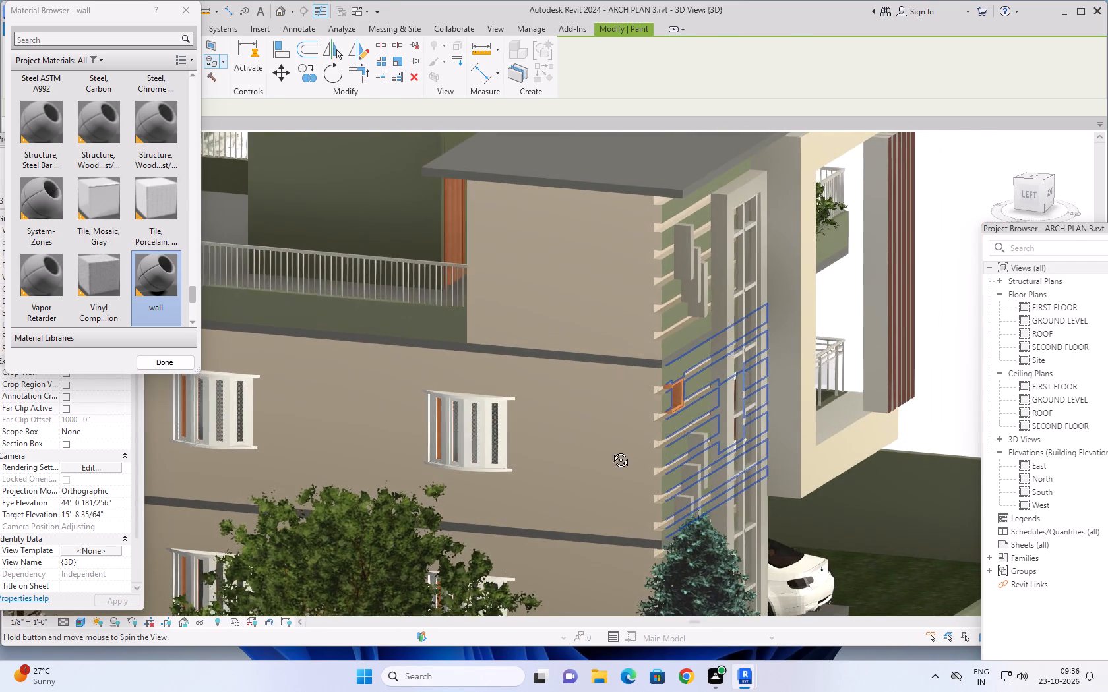
{"action": "middle_click_drag", "start_coordinate": [611, 450], "coordinate": [612, 452], "text": "shift"}
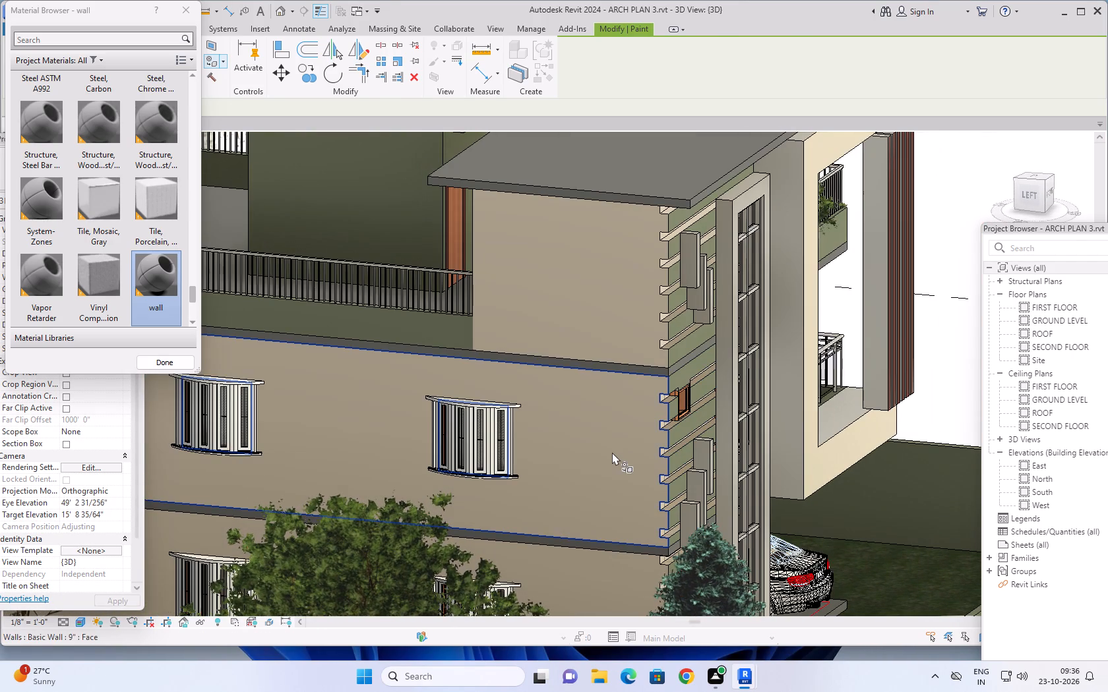
{"action": "left_click", "coordinate": [575, 420]}
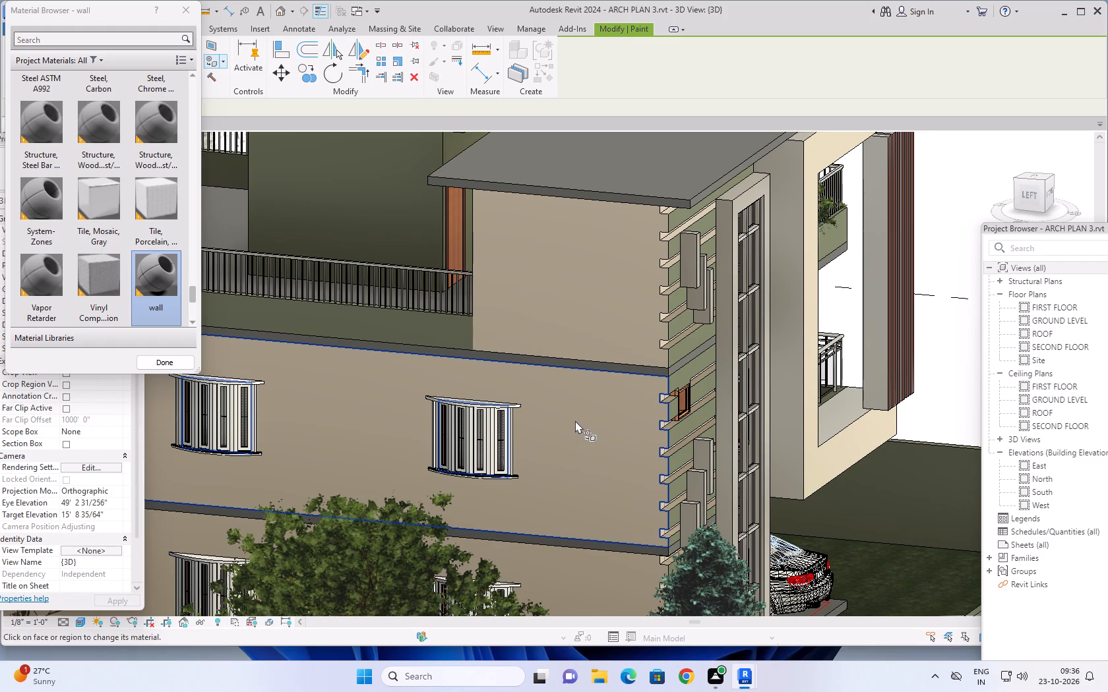
{"action": "left_click", "coordinate": [588, 293]}
{"action": "scroll", "coordinate": [585, 424], "scroll_direction": "down", "scroll_amount": 2}
{"action": "middle_click_drag", "start_coordinate": [588, 428], "coordinate": [592, 411]}
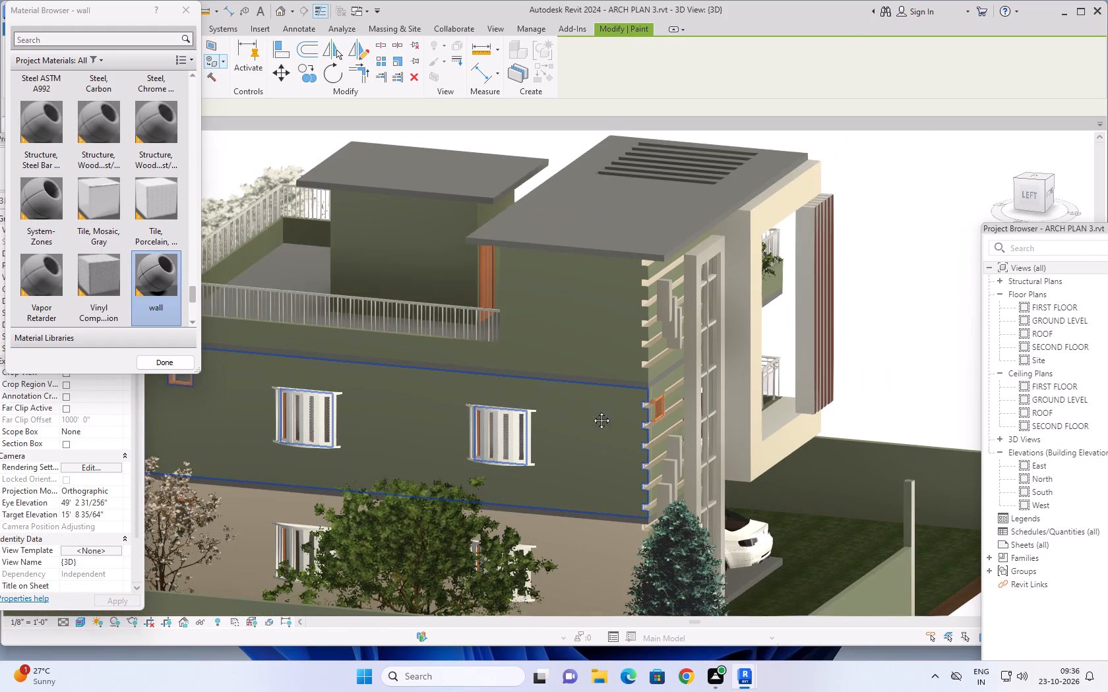
{"action": "middle_click_drag", "start_coordinate": [592, 411], "coordinate": [603, 337]}
{"action": "left_click", "coordinate": [593, 453]}
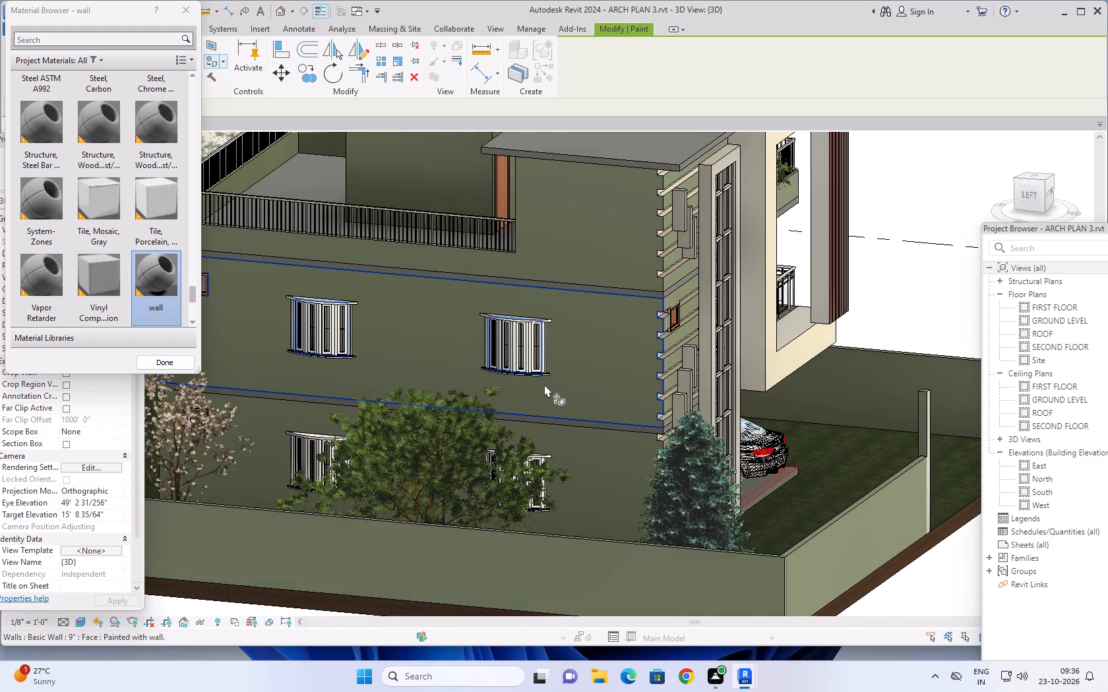
Paint the middle and ground-floor faces of the rear wall near the left corner with the wall material.
{"action": "scroll", "coordinate": [544, 384], "scroll_direction": "down", "scroll_amount": 4}
{"action": "middle_click_drag", "start_coordinate": [497, 387], "coordinate": [700, 383], "text": "shift"}
{"action": "left_click", "coordinate": [476, 362]}
{"action": "left_click", "coordinate": [476, 429]}
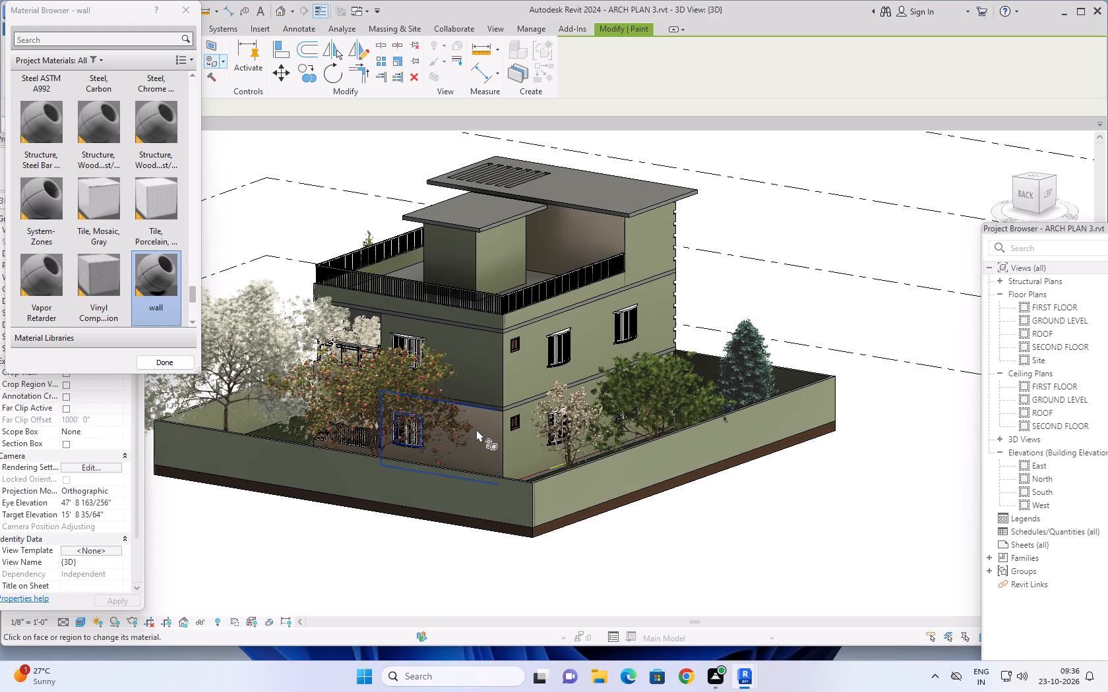
Paint the middle and ground-floor faces of the right side wall beside the balconies with the wall material.
{"action": "scroll", "coordinate": [465, 378], "scroll_direction": "down", "scroll_amount": 2}
{"action": "middle_click_drag", "start_coordinate": [466, 378], "coordinate": [615, 371], "text": "shift"}
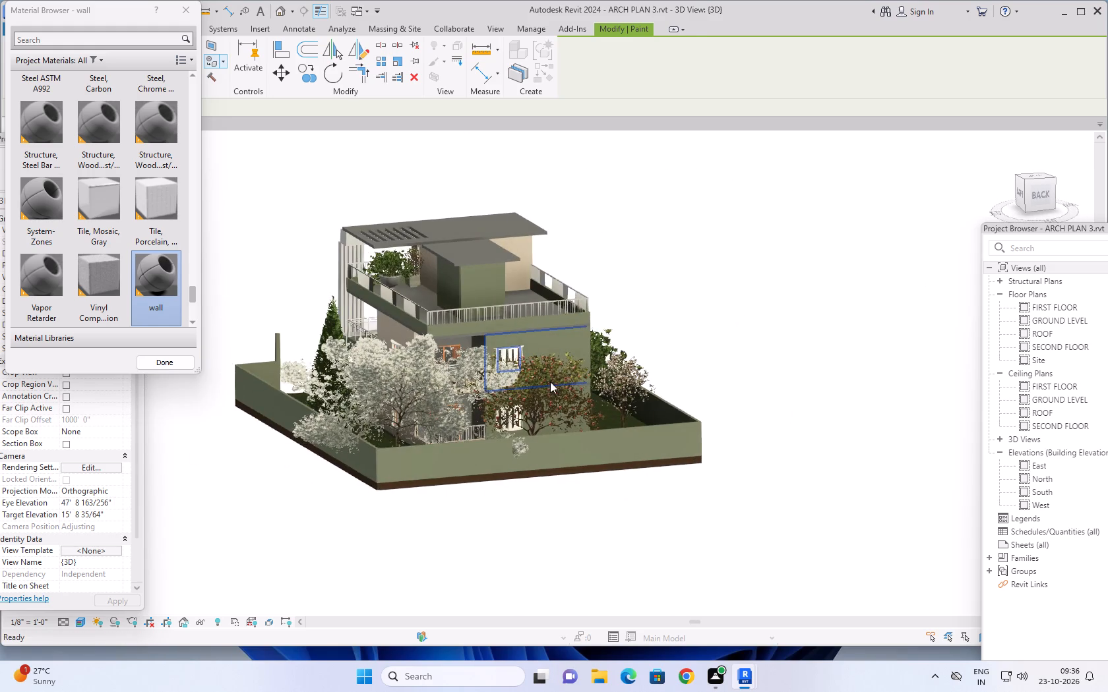
{"action": "middle_click_drag", "start_coordinate": [526, 382], "coordinate": [640, 369], "text": "shift"}
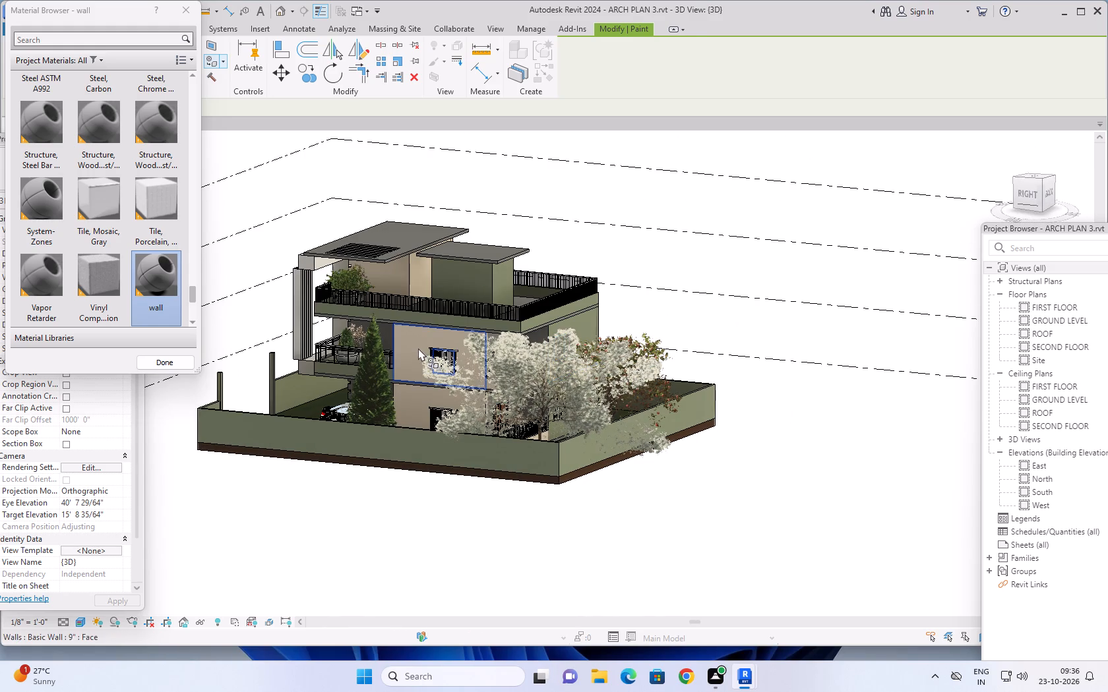
{"action": "left_click", "coordinate": [418, 348]}
{"action": "left_click", "coordinate": [411, 403]}
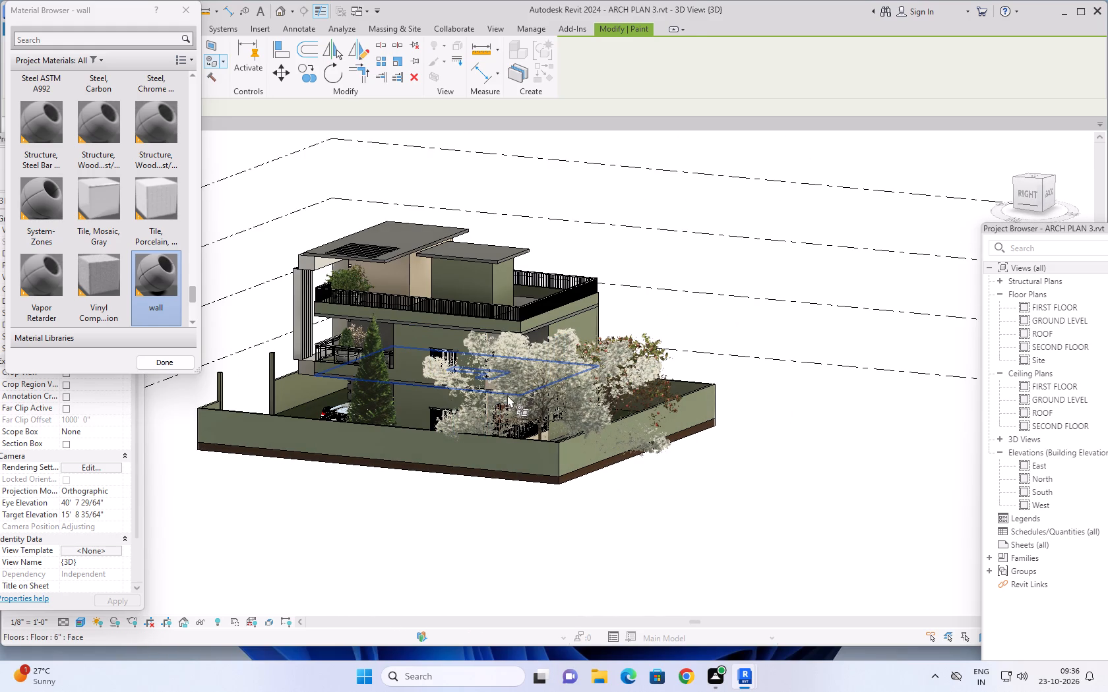
Examine the repainted house from the right side, the front and the front-left corner, and finish painting.
{"action": "scroll", "coordinate": [512, 381], "scroll_direction": "up", "scroll_amount": 1}
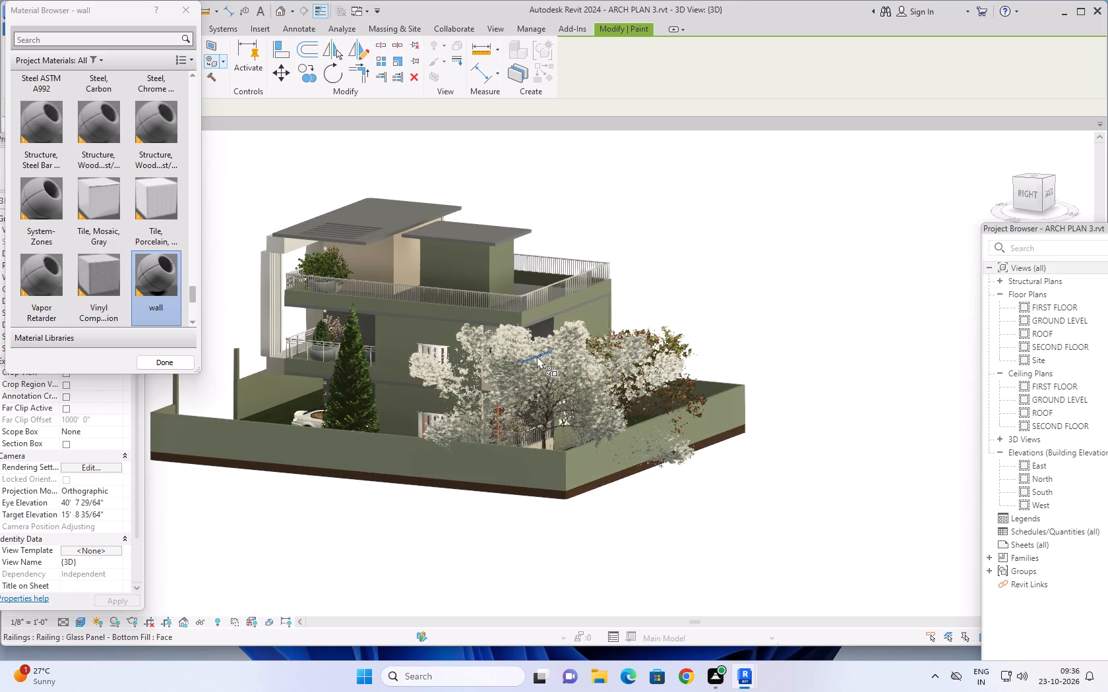
{"action": "middle_click_drag", "start_coordinate": [395, 362], "coordinate": [548, 382], "text": "shift"}
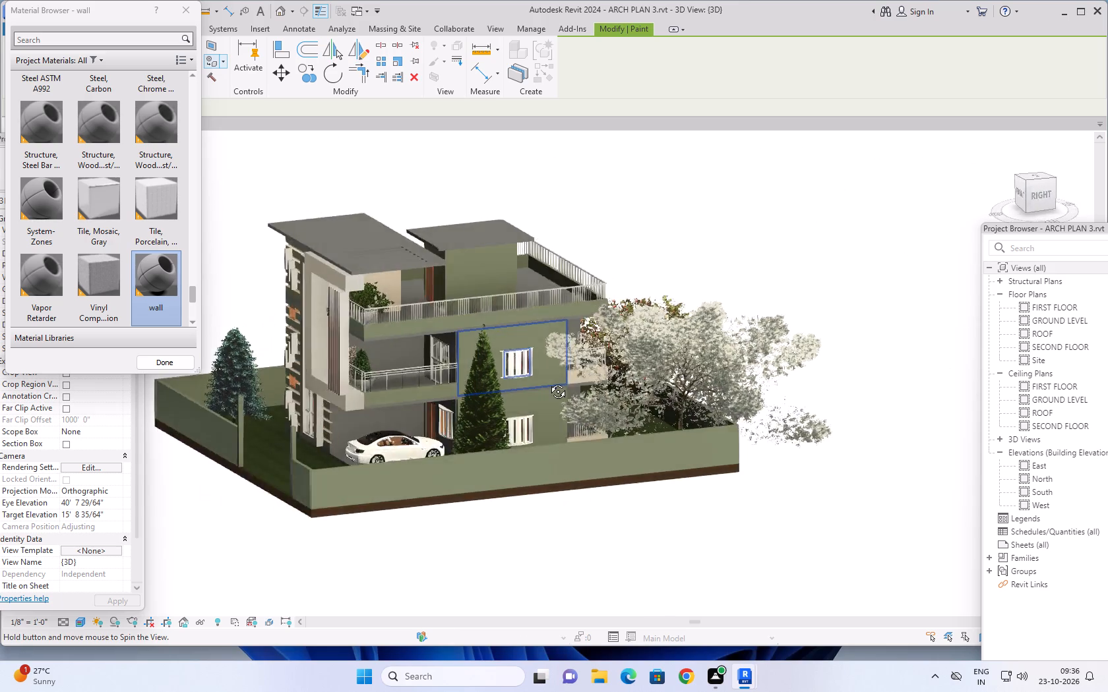
{"action": "middle_click_drag", "start_coordinate": [548, 382], "coordinate": [625, 345], "text": "shift"}
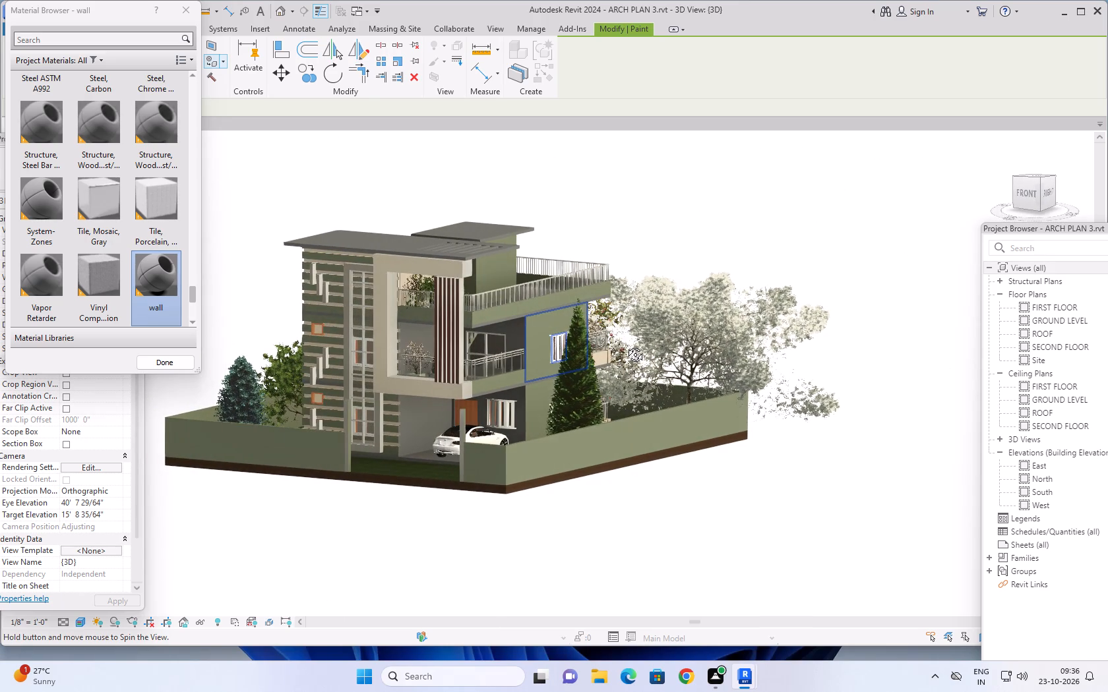
{"action": "middle_click_drag", "start_coordinate": [625, 345], "coordinate": [628, 343], "text": "shift"}
{"action": "middle_click_drag", "start_coordinate": [534, 385], "coordinate": [597, 375], "text": "shift"}
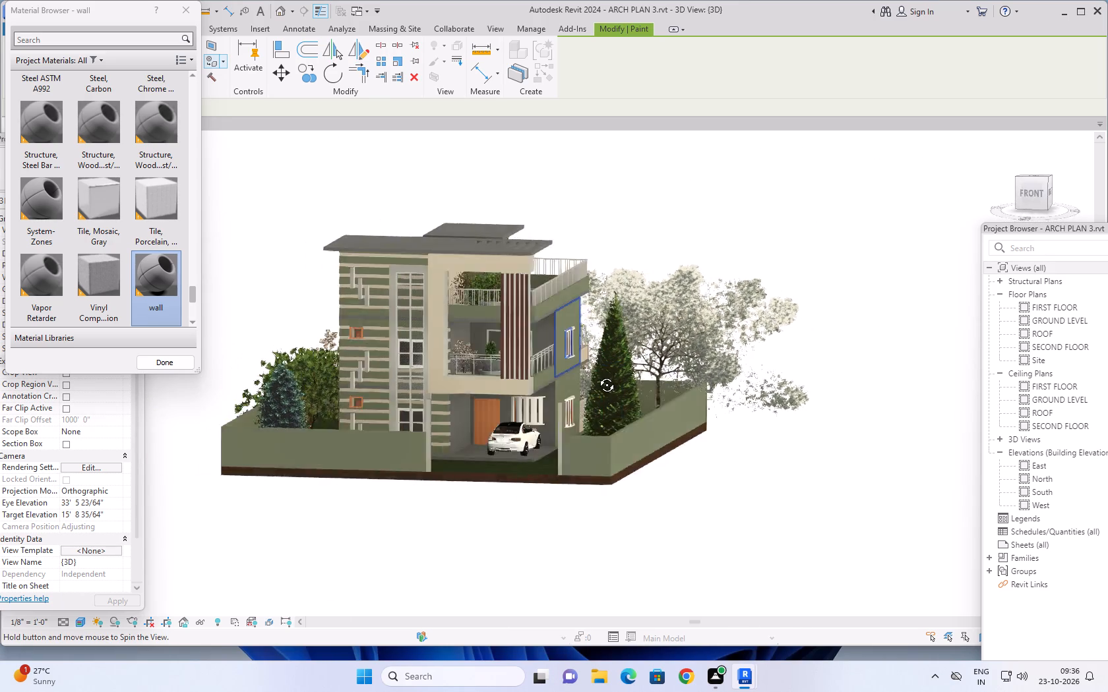
{"action": "middle_click_drag", "start_coordinate": [597, 375], "coordinate": [618, 364], "text": "shift"}
{"action": "middle_click_drag", "start_coordinate": [513, 401], "coordinate": [547, 442]}
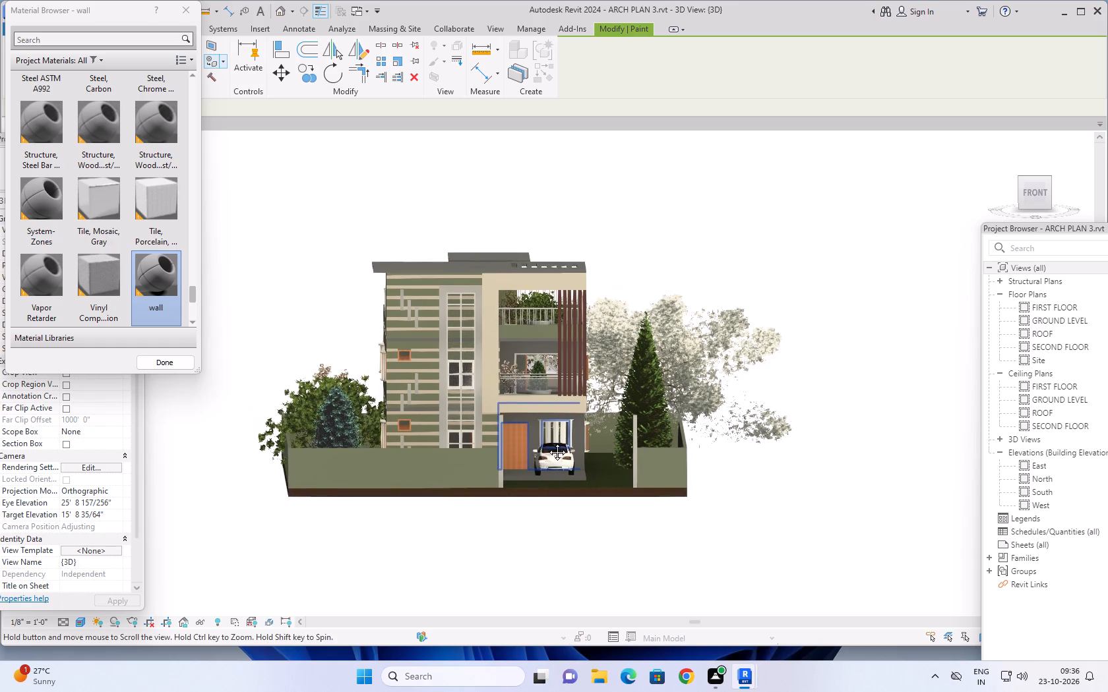
{"action": "middle_click_drag", "start_coordinate": [547, 442], "coordinate": [567, 444]}
{"action": "middle_click_drag", "start_coordinate": [560, 430], "coordinate": [650, 422], "text": "shift"}
{"action": "scroll", "coordinate": [596, 413], "scroll_direction": "up", "scroll_amount": 3}
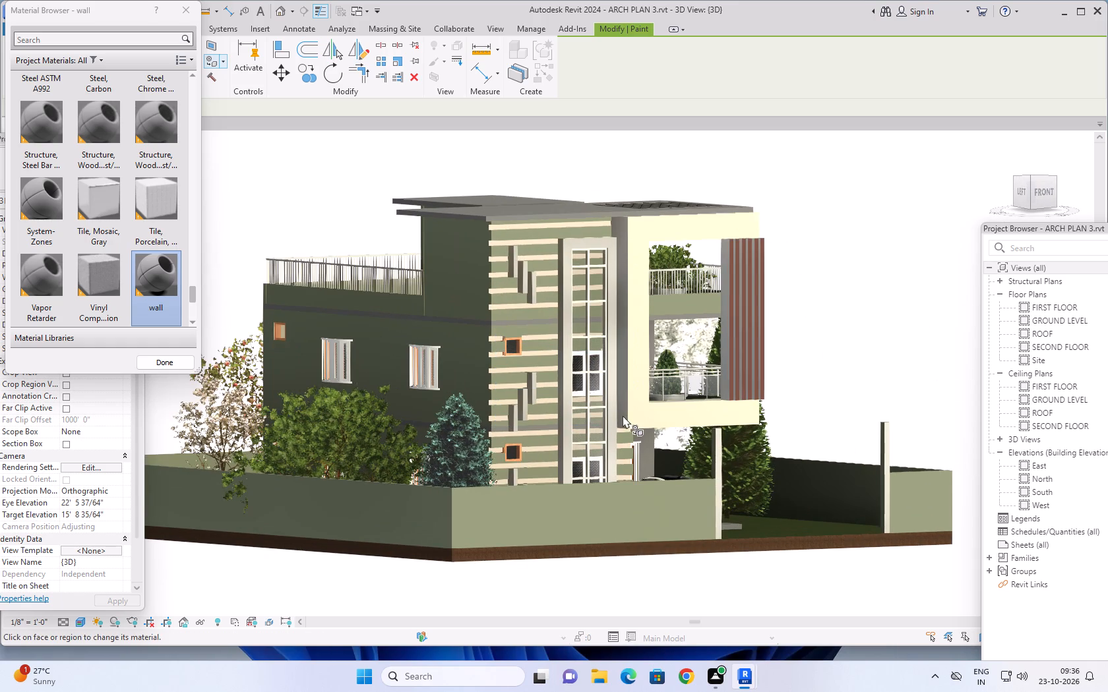
{"action": "middle_click_drag", "start_coordinate": [621, 417], "coordinate": [558, 436]}
{"action": "scroll", "coordinate": [557, 437], "scroll_direction": "up", "scroll_amount": 1}
{"action": "middle_click_drag", "start_coordinate": [586, 441], "coordinate": [642, 448], "text": "shift"}
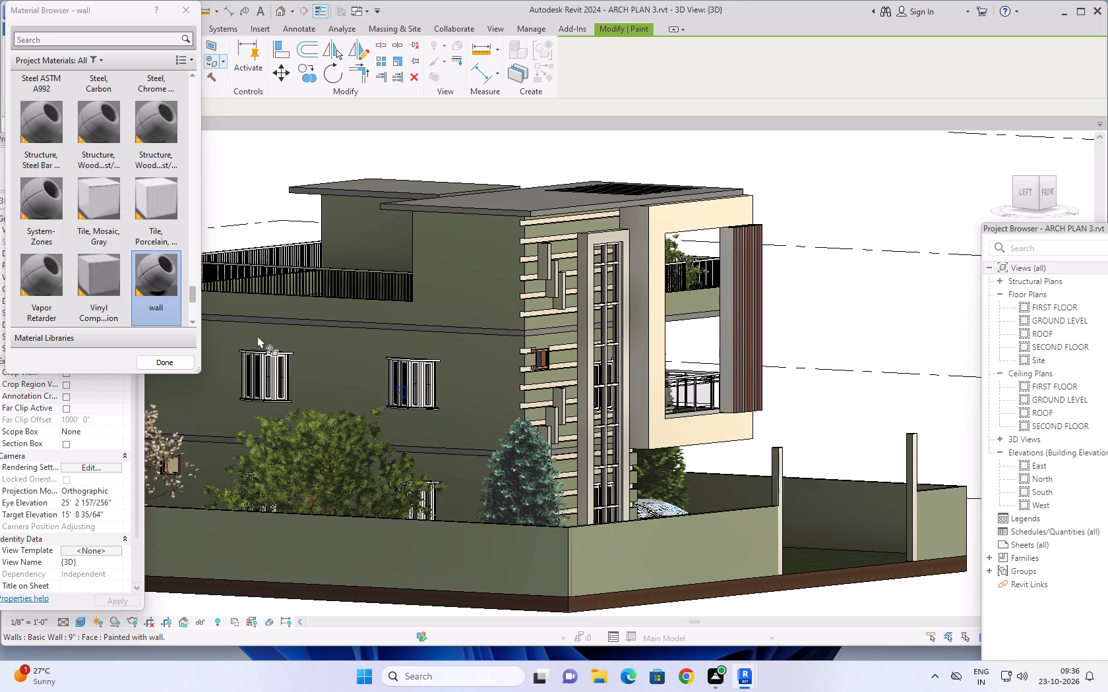
{"action": "left_click", "coordinate": [189, 13]}
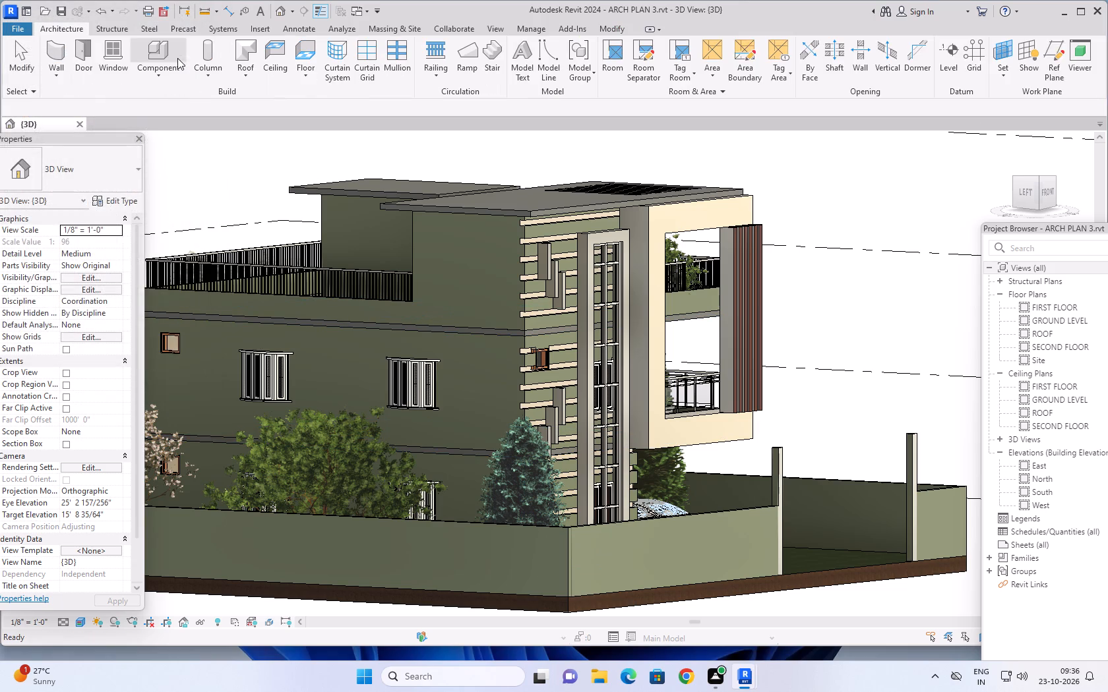
Change the structure layer material of the 6" basic wall type to the material named 6" wall.
{"action": "left_click", "coordinate": [98, 172]}
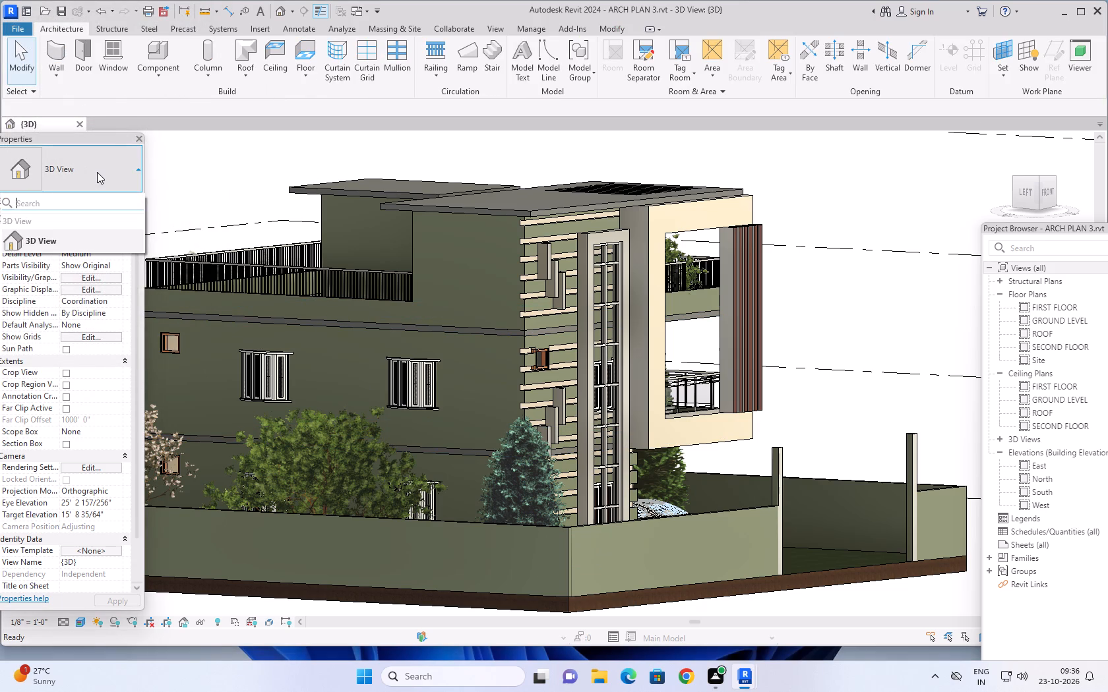
{"action": "left_click", "coordinate": [55, 53]}
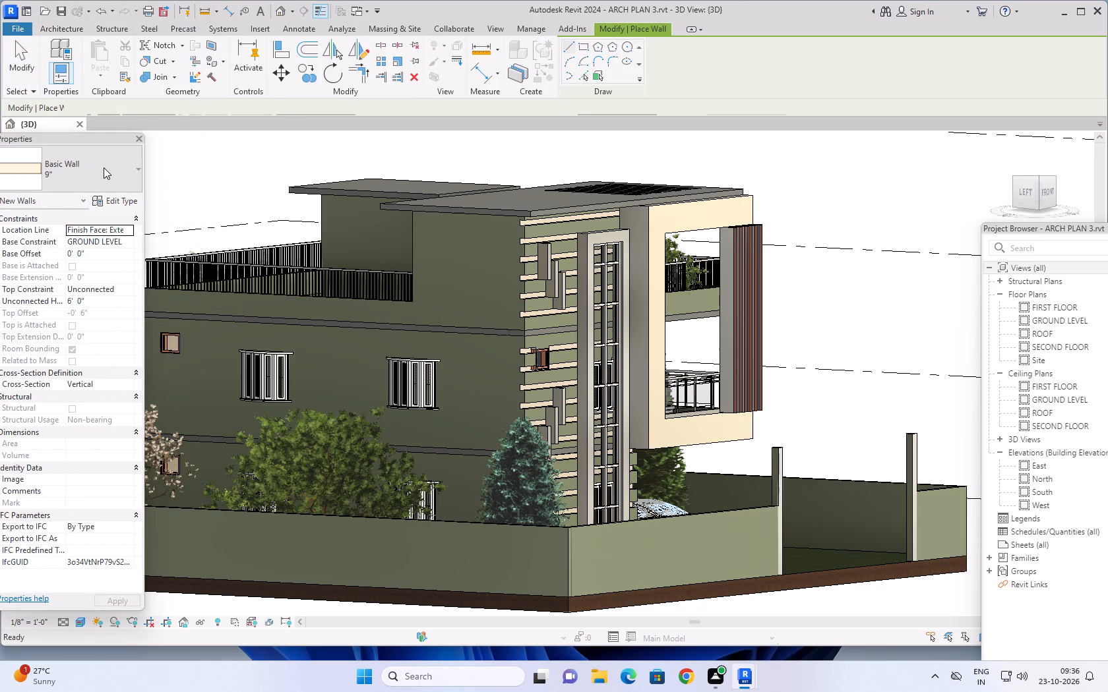
{"action": "left_click", "coordinate": [103, 171]}
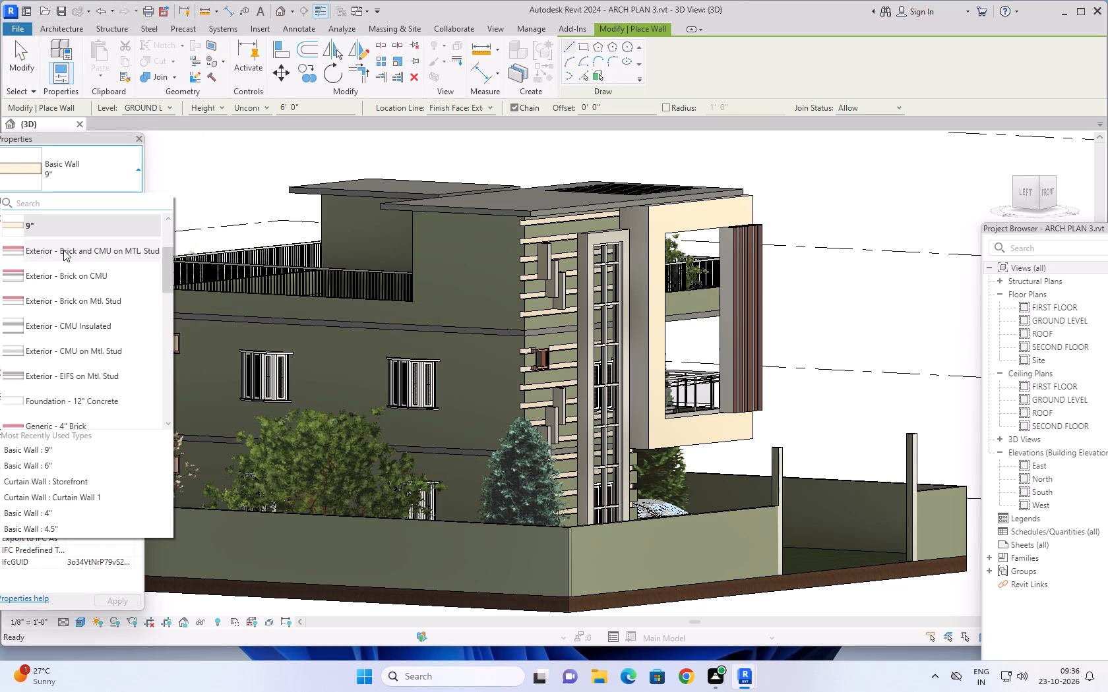
{"action": "scroll", "coordinate": [63, 250], "scroll_direction": "up", "scroll_amount": 5}
{"action": "left_click", "coordinate": [53, 289]}
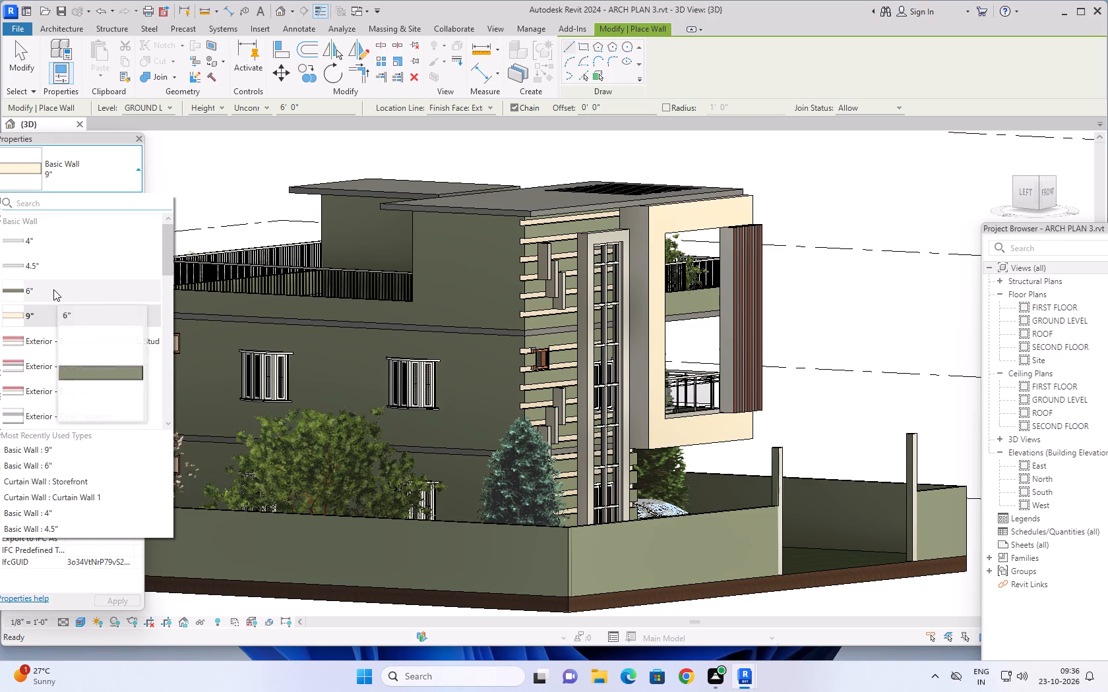
{"action": "left_click", "coordinate": [113, 199]}
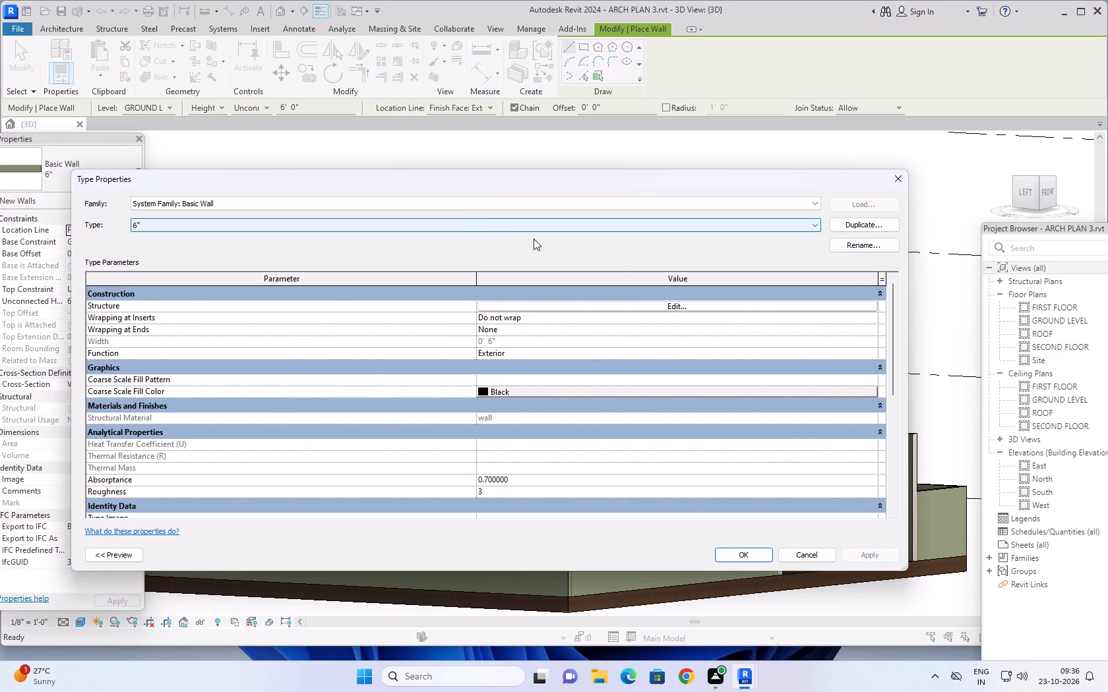
{"action": "left_click", "coordinate": [675, 306]}
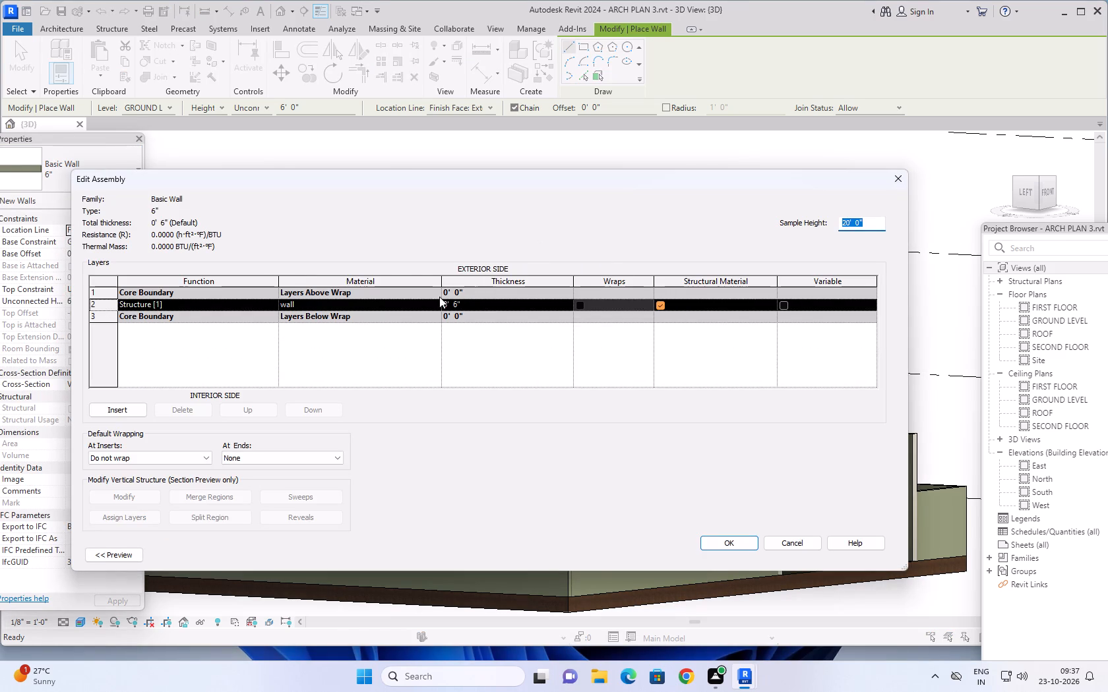
{"action": "left_click", "coordinate": [437, 303]}
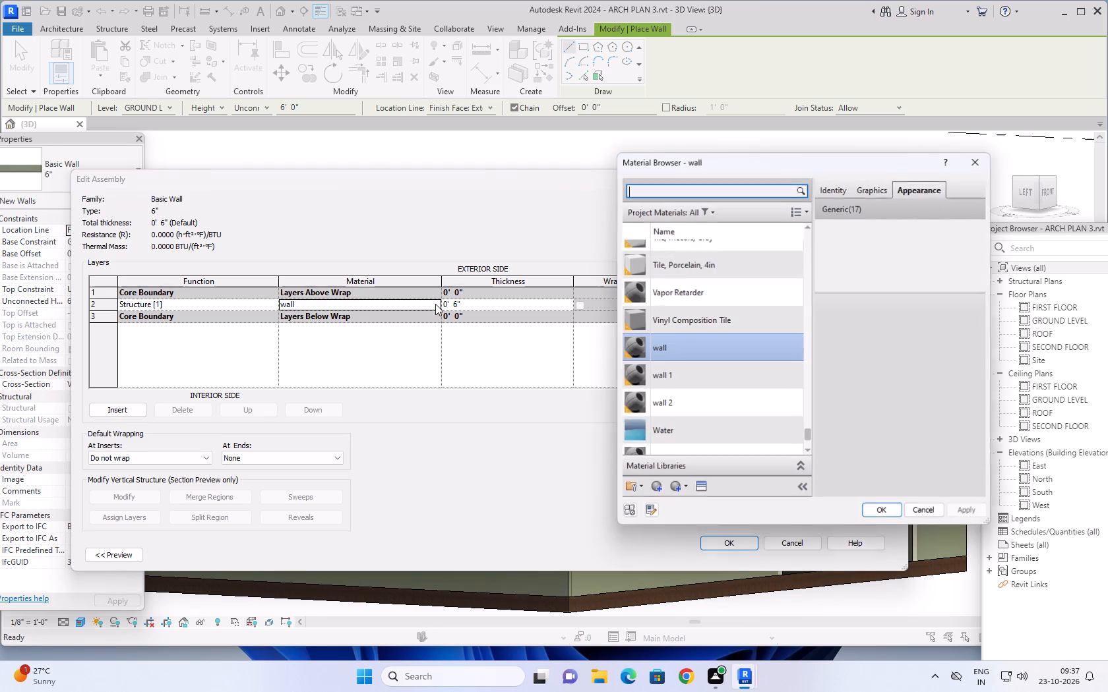
{"action": "scroll", "coordinate": [740, 297], "scroll_direction": "up", "scroll_amount": 12}
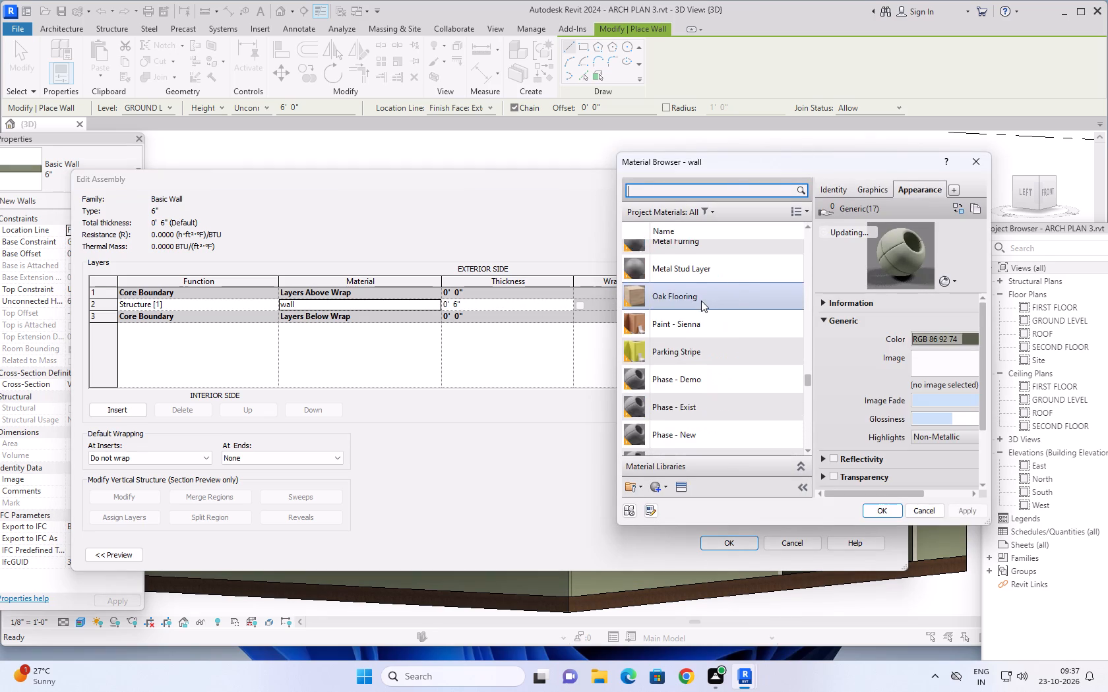
{"action": "scroll", "coordinate": [701, 301], "scroll_direction": "up", "scroll_amount": 20}
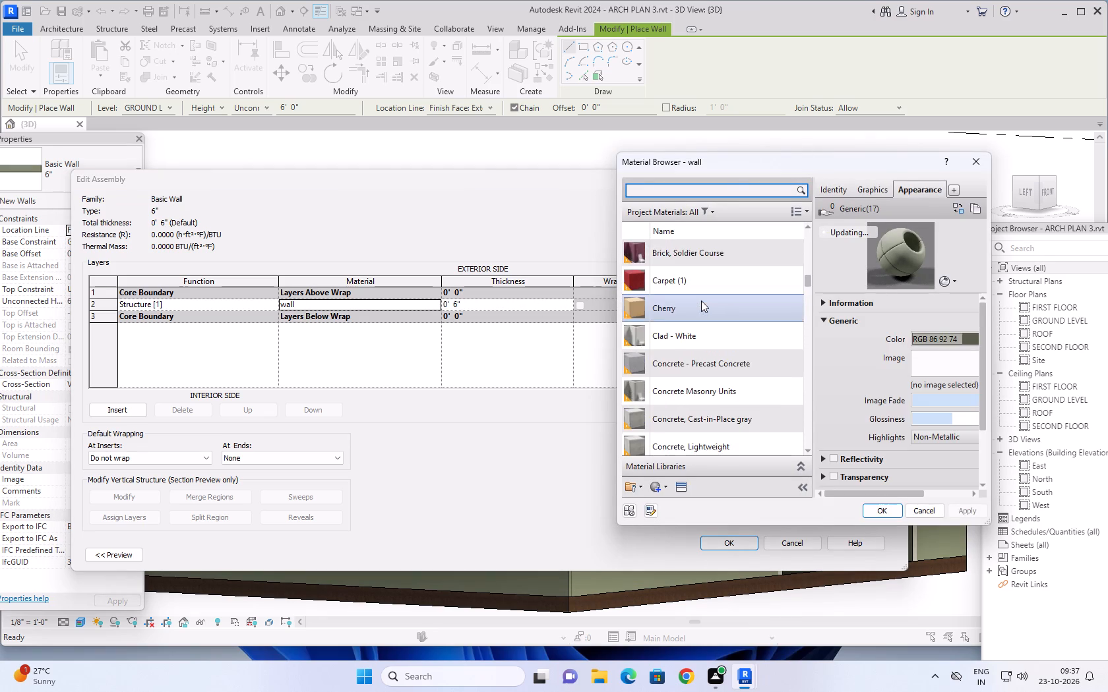
{"action": "scroll", "coordinate": [701, 301], "scroll_direction": "up", "scroll_amount": 18}
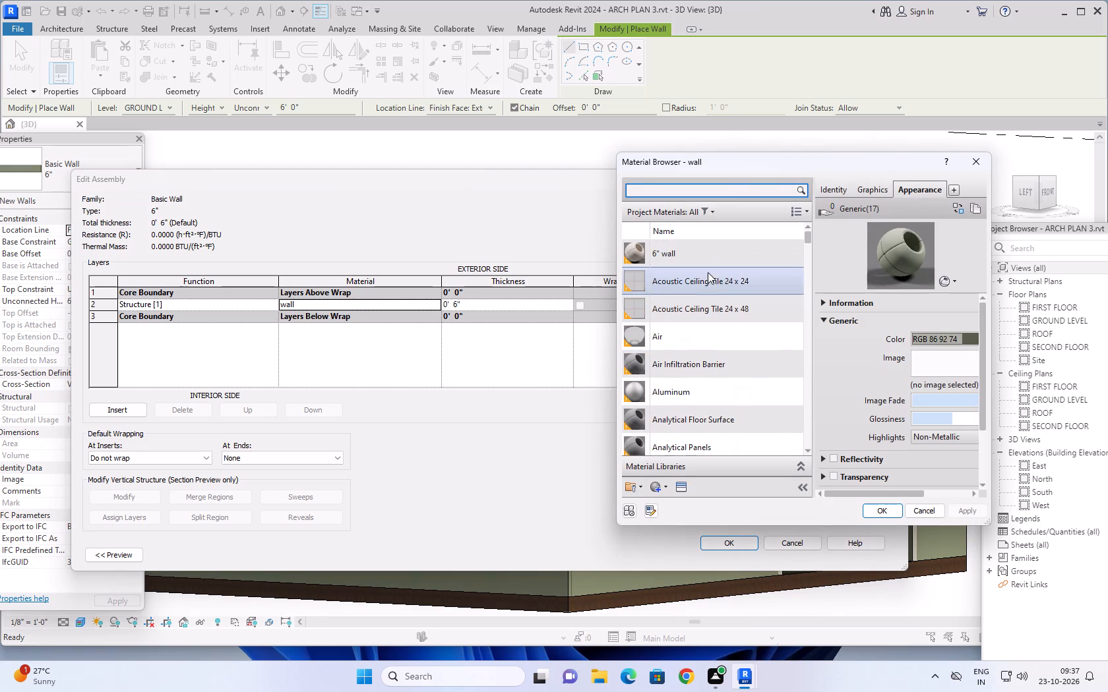
{"action": "left_click", "coordinate": [701, 252]}
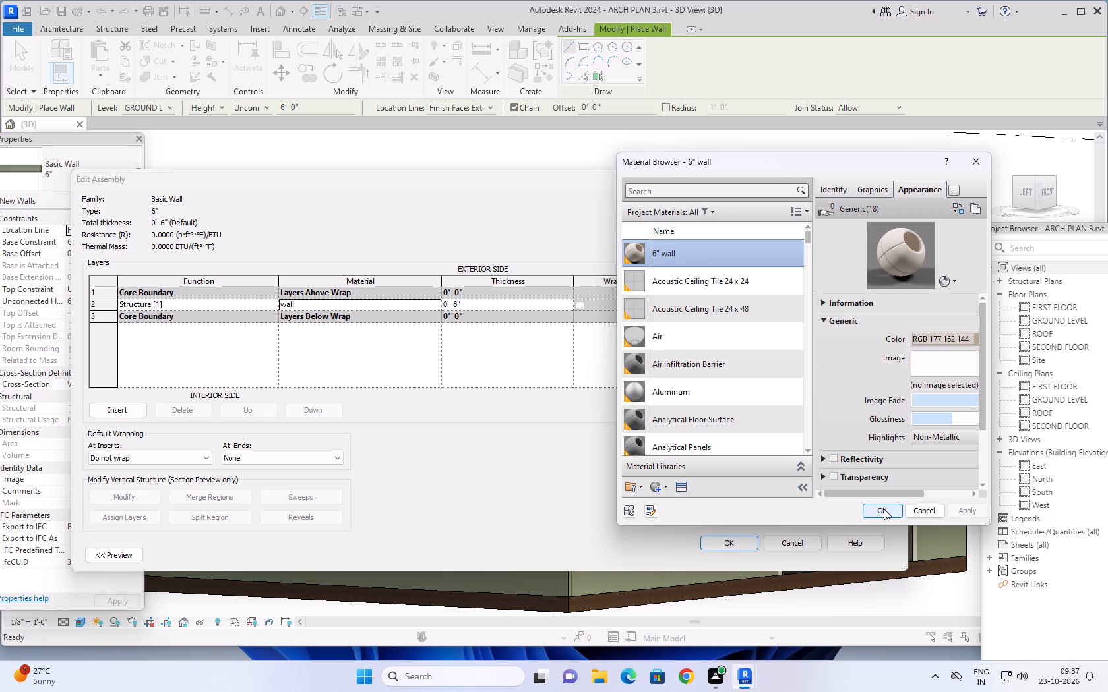
{"action": "left_click", "coordinate": [884, 509]}
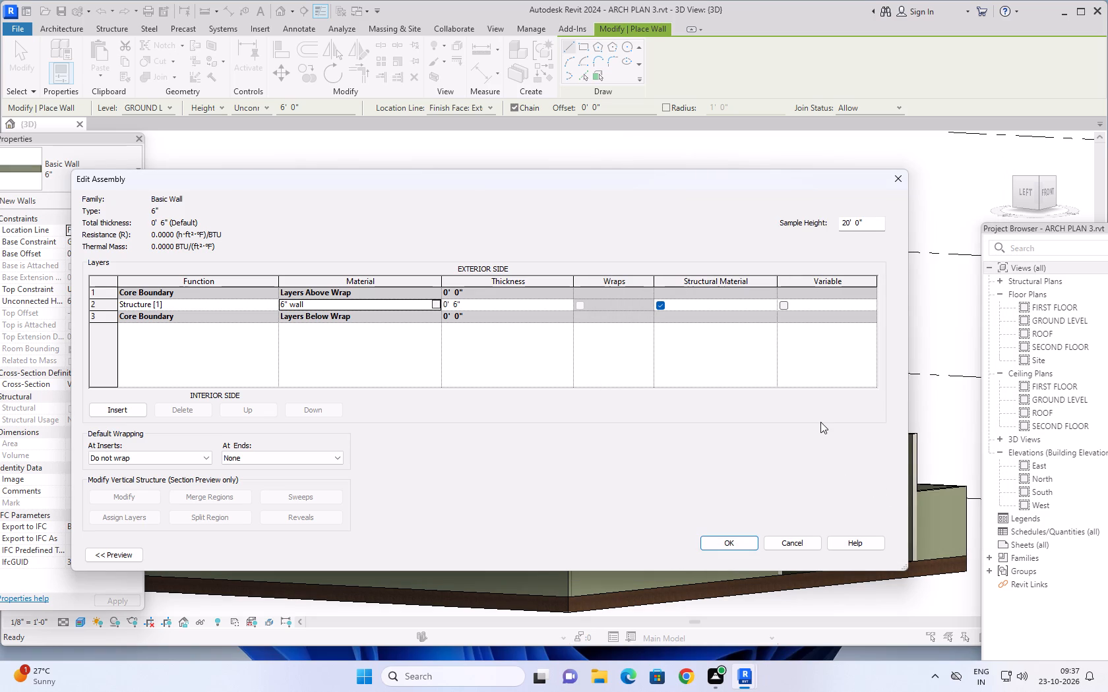
{"action": "left_click", "coordinate": [746, 544]}
{"action": "left_click", "coordinate": [874, 558]}
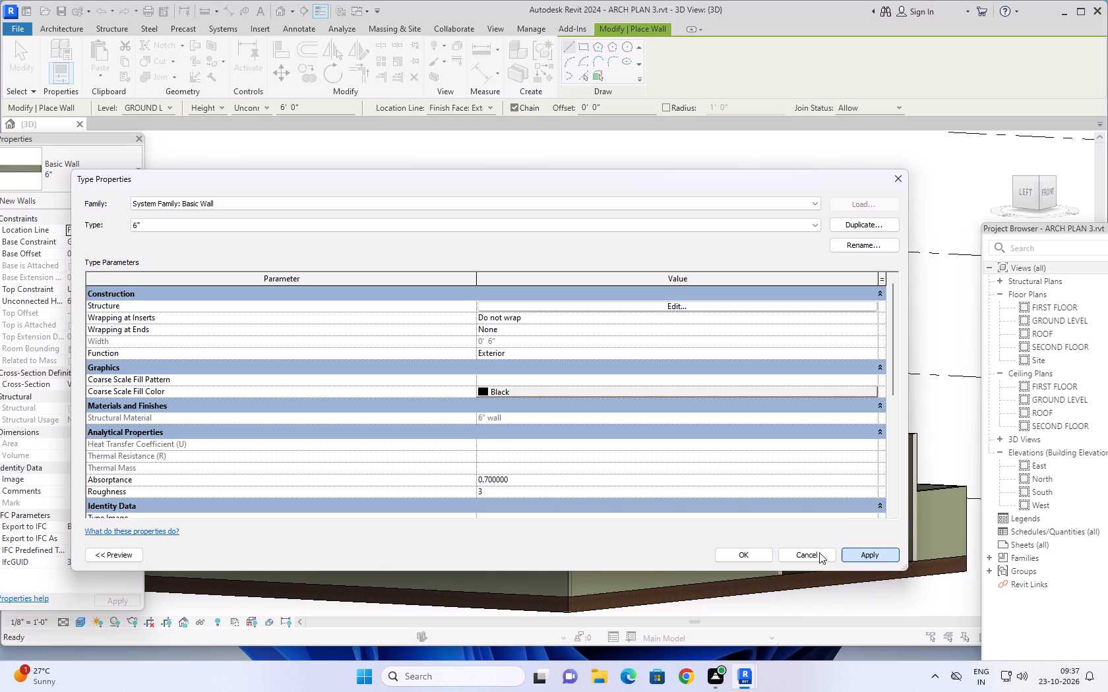
{"action": "left_click", "coordinate": [759, 554]}
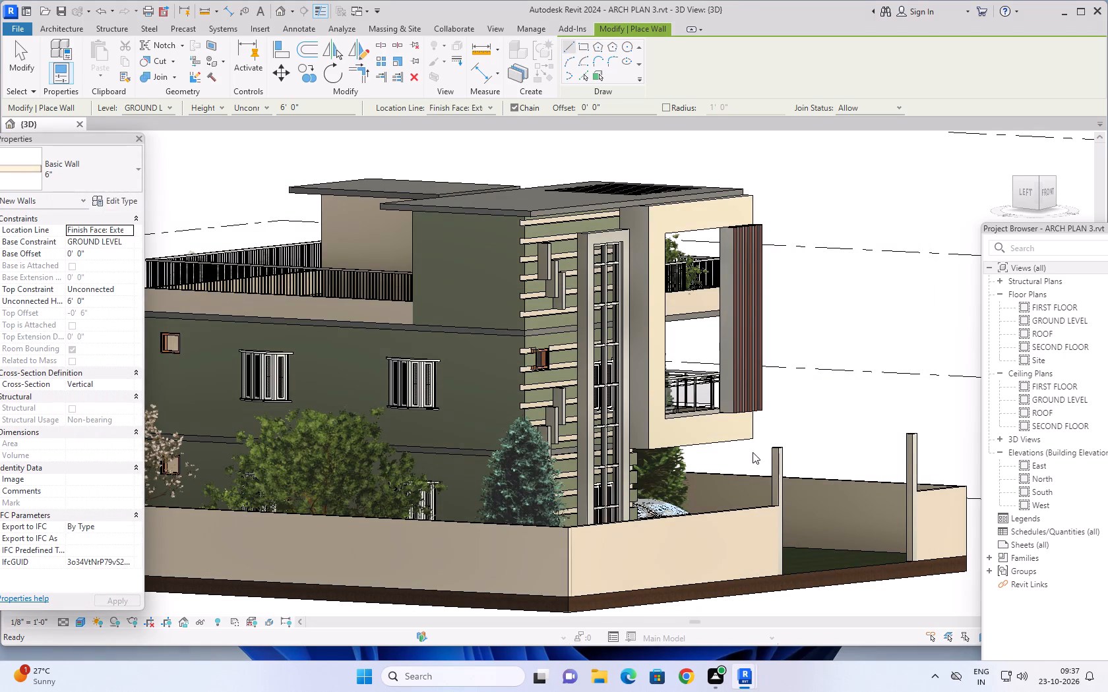
{"action": "scroll", "coordinate": [803, 457], "scroll_direction": "down", "scroll_amount": 1}
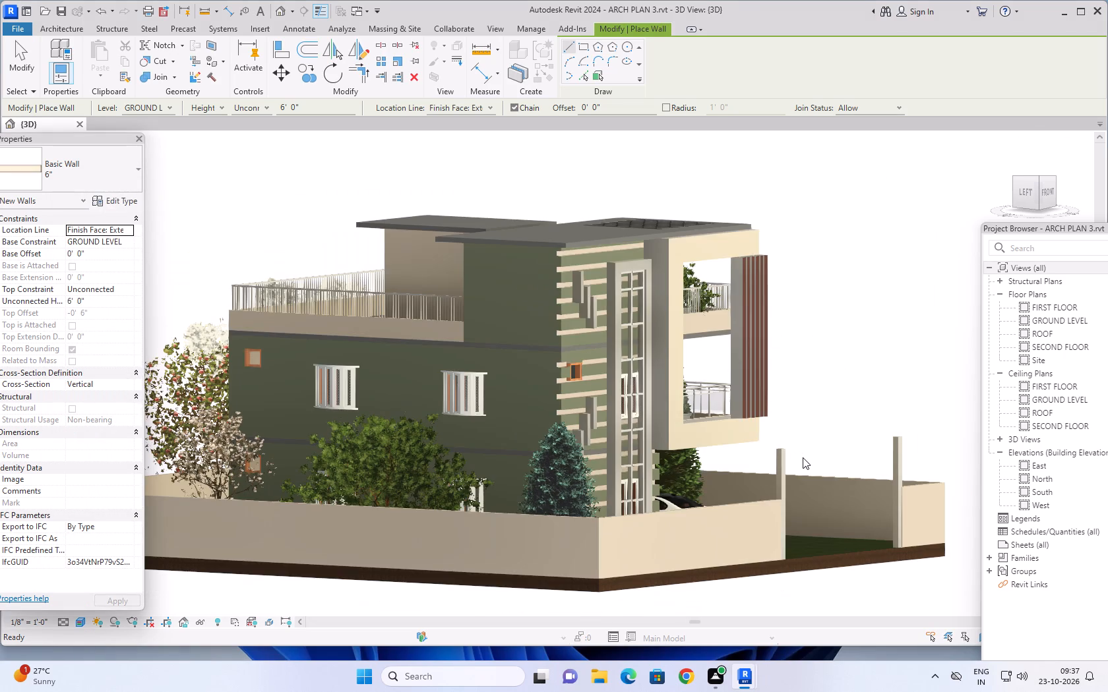
{"action": "key", "text": "Escape"}
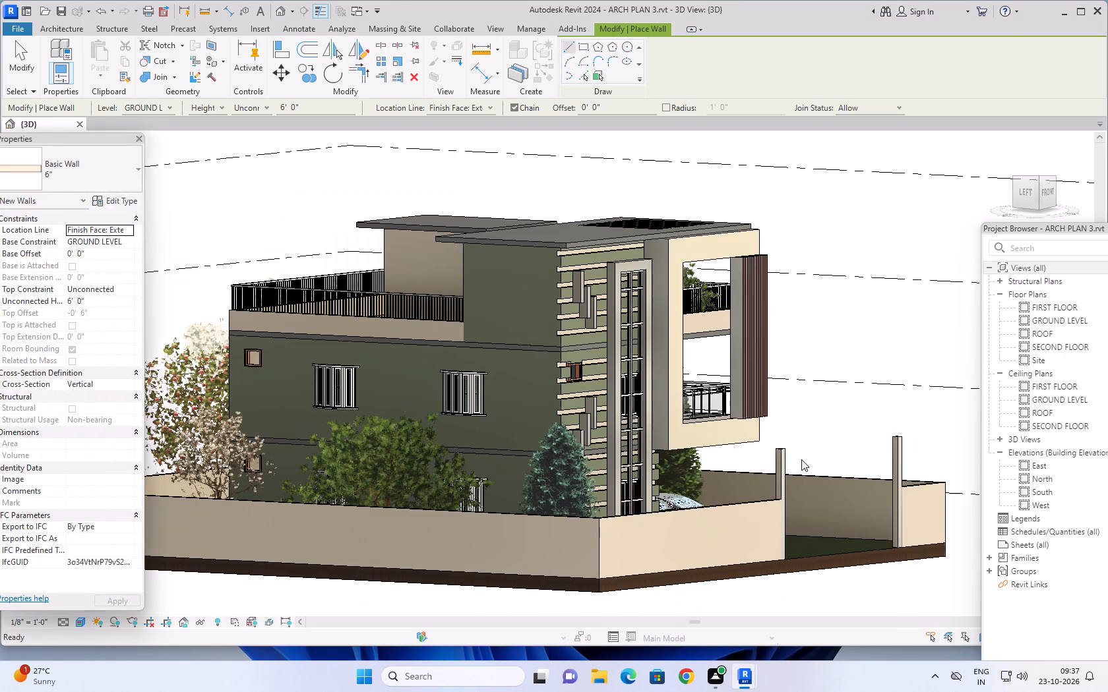
{"action": "key", "text": "Escape"}
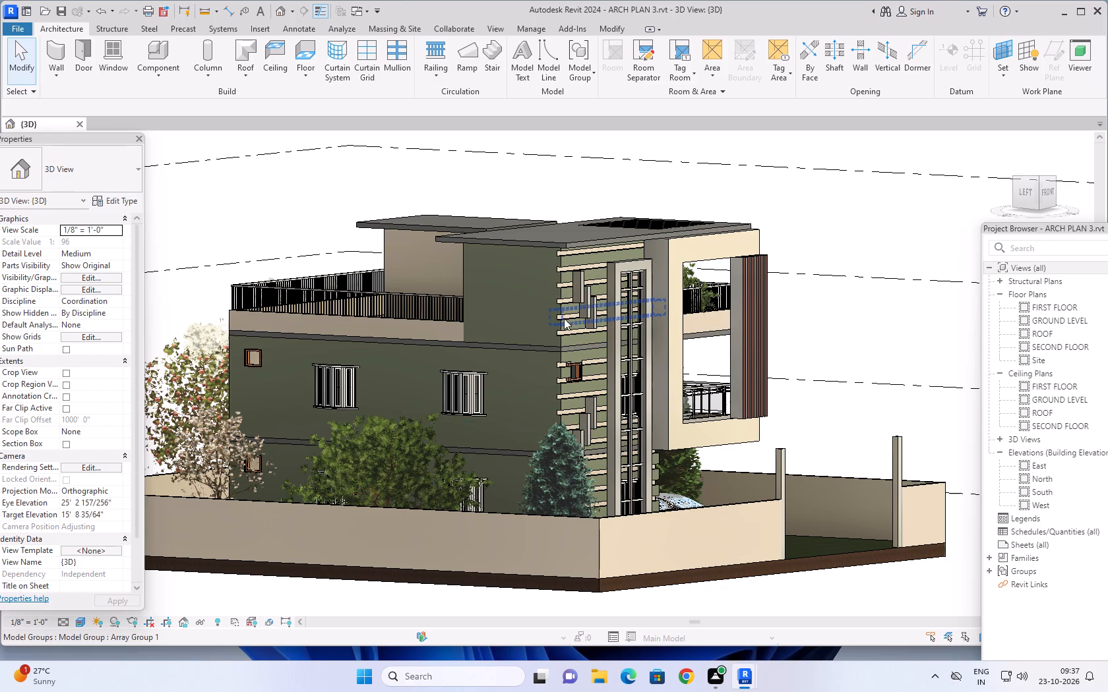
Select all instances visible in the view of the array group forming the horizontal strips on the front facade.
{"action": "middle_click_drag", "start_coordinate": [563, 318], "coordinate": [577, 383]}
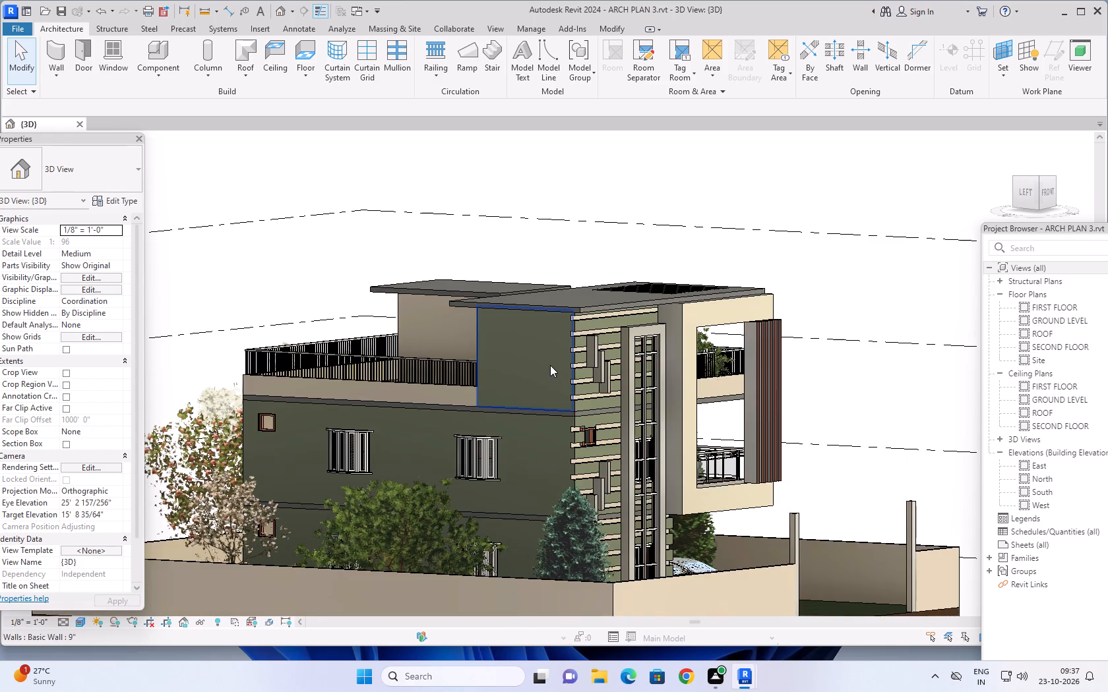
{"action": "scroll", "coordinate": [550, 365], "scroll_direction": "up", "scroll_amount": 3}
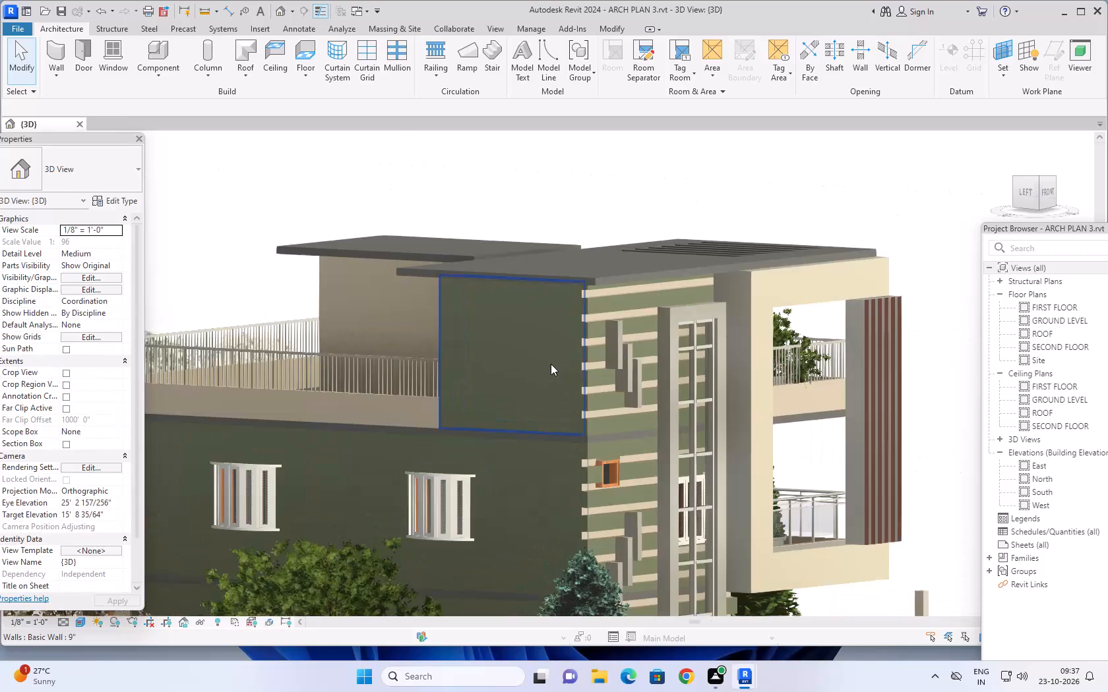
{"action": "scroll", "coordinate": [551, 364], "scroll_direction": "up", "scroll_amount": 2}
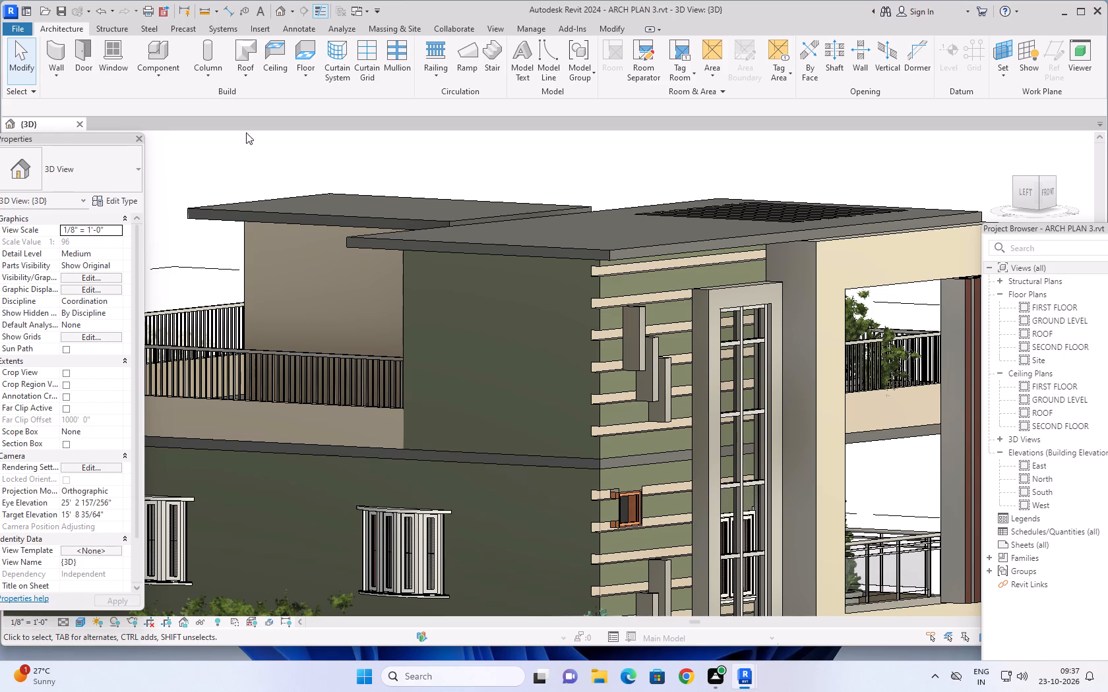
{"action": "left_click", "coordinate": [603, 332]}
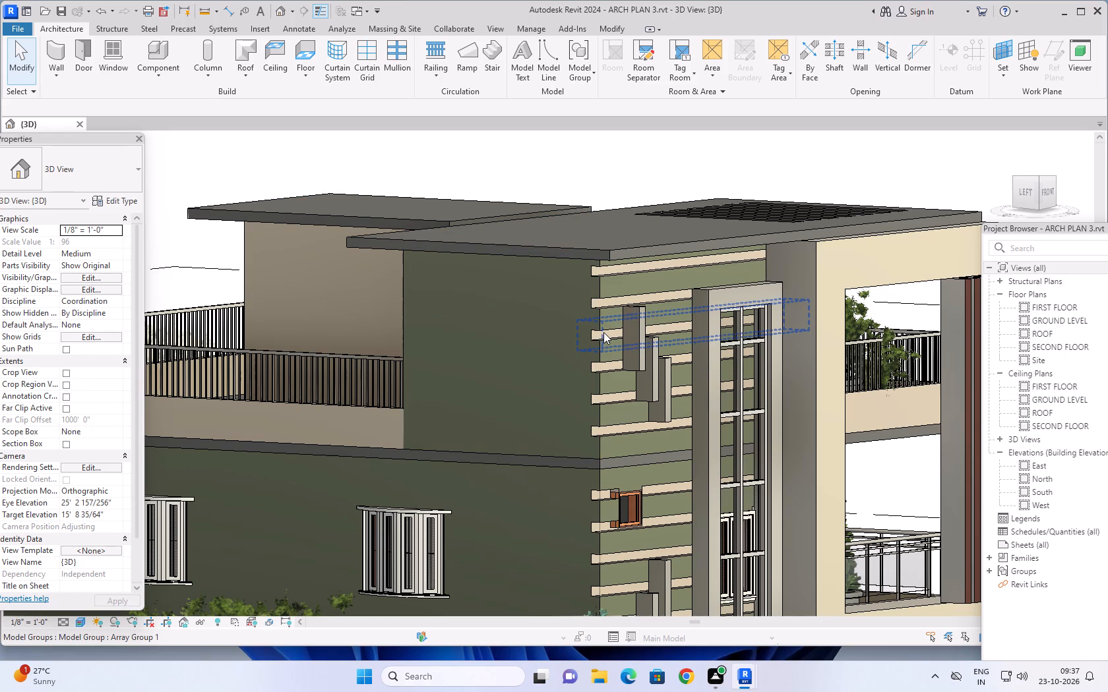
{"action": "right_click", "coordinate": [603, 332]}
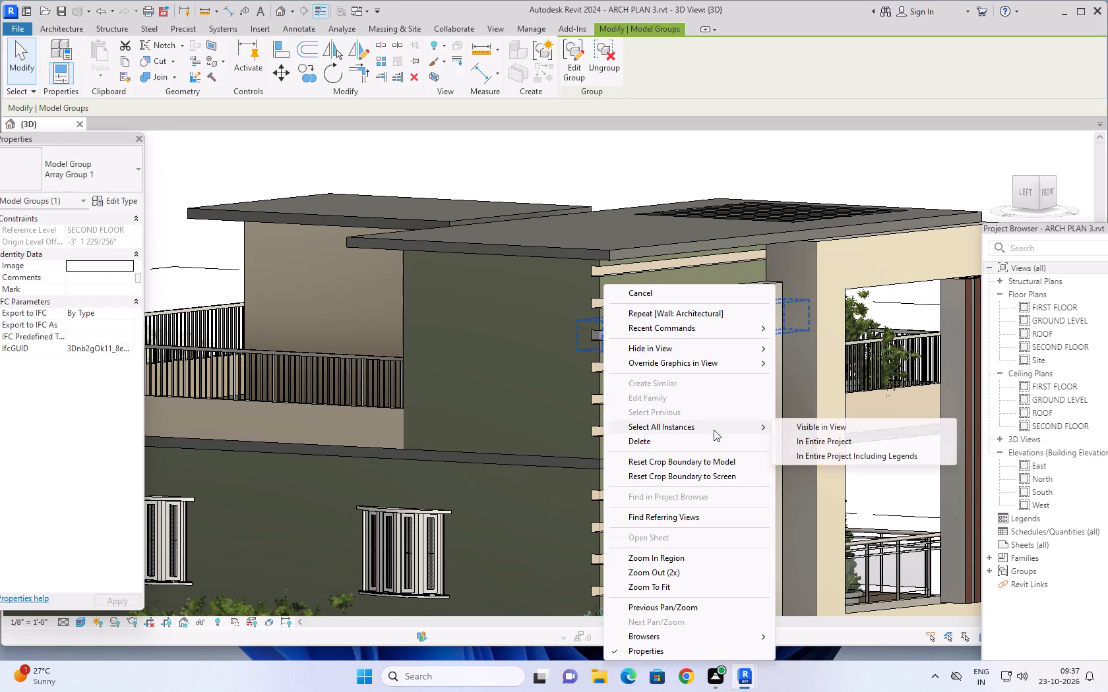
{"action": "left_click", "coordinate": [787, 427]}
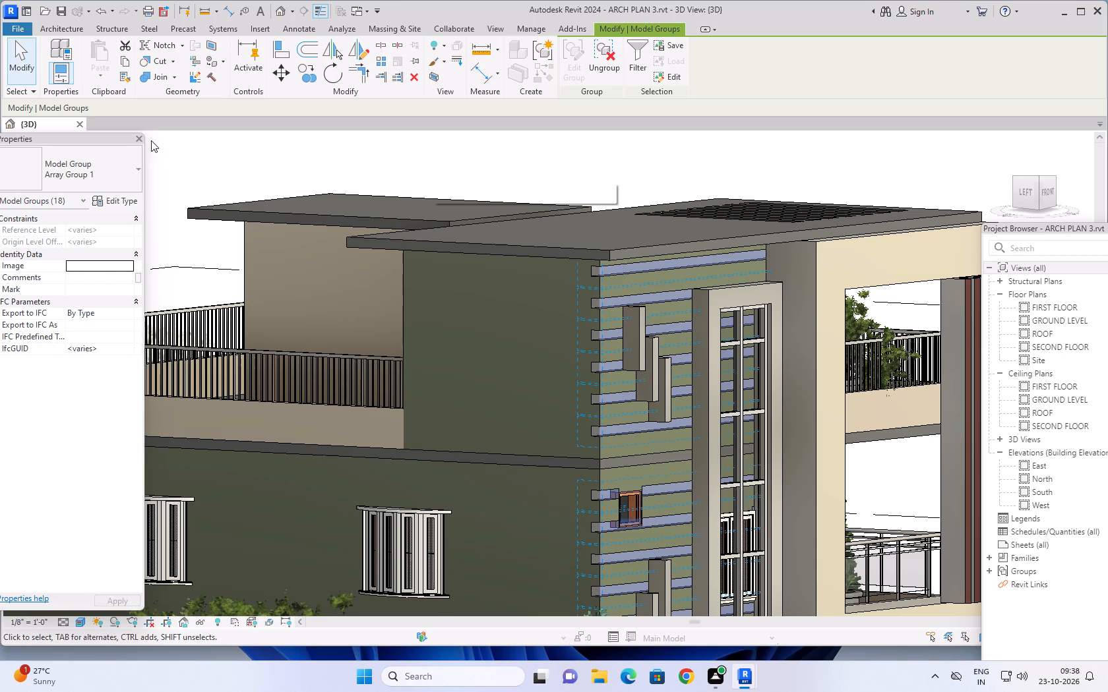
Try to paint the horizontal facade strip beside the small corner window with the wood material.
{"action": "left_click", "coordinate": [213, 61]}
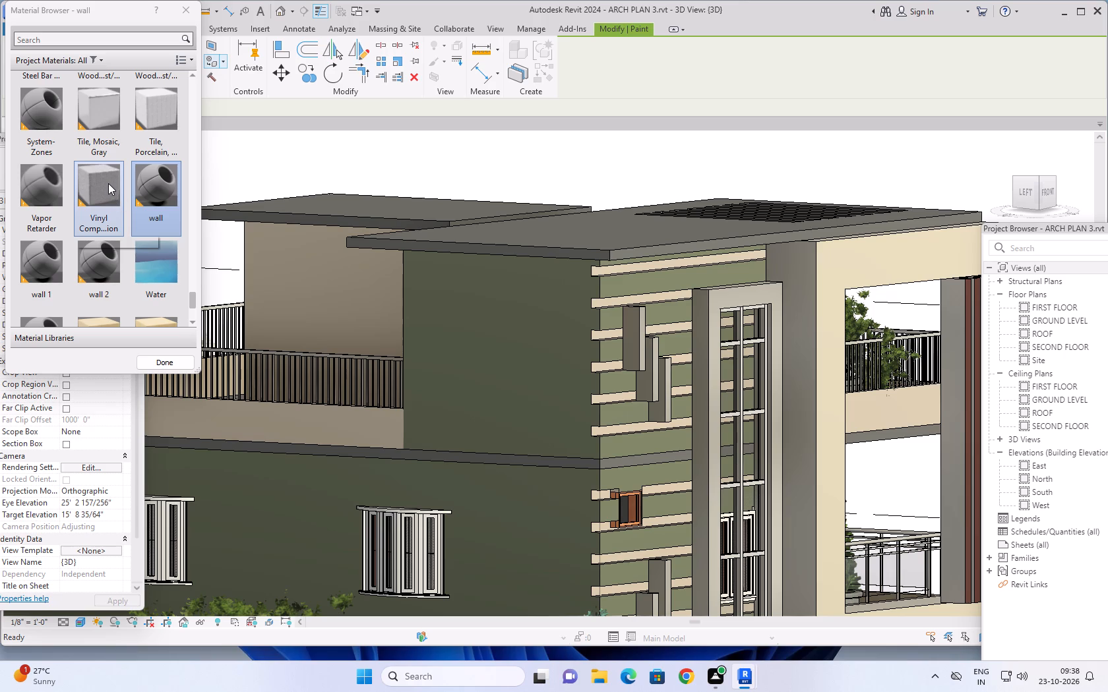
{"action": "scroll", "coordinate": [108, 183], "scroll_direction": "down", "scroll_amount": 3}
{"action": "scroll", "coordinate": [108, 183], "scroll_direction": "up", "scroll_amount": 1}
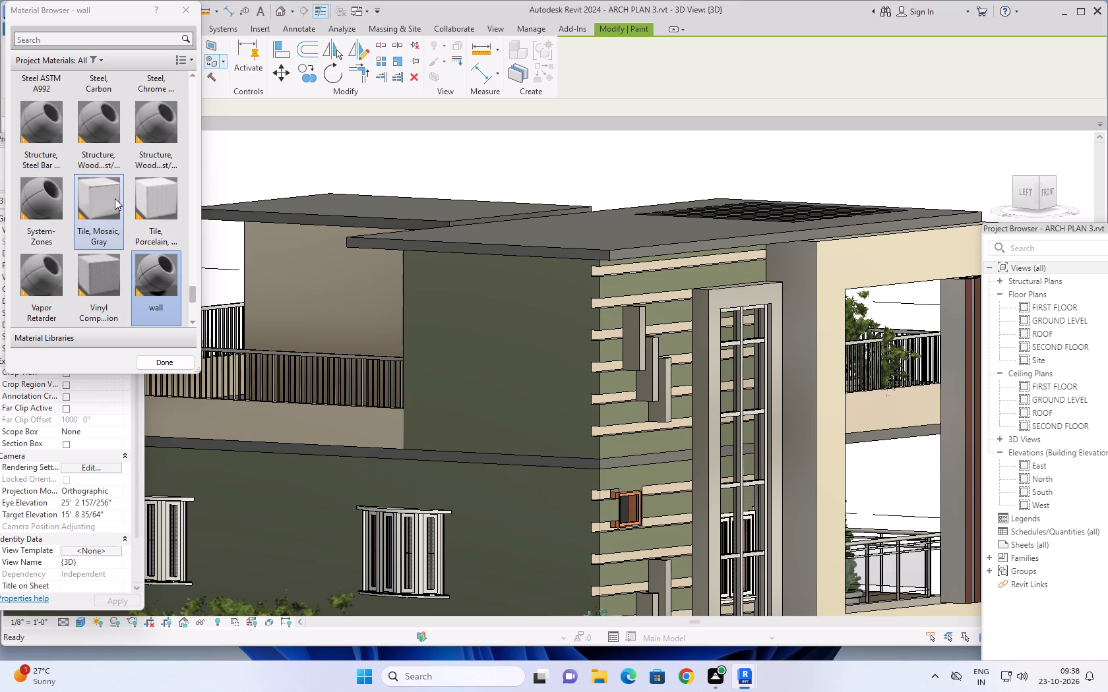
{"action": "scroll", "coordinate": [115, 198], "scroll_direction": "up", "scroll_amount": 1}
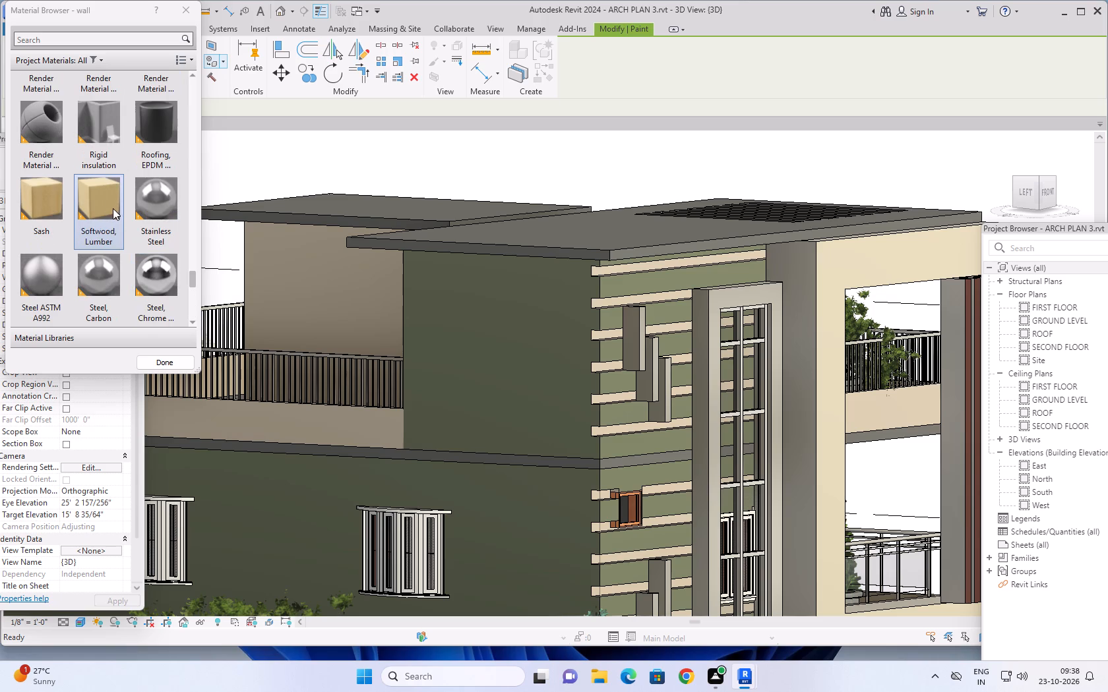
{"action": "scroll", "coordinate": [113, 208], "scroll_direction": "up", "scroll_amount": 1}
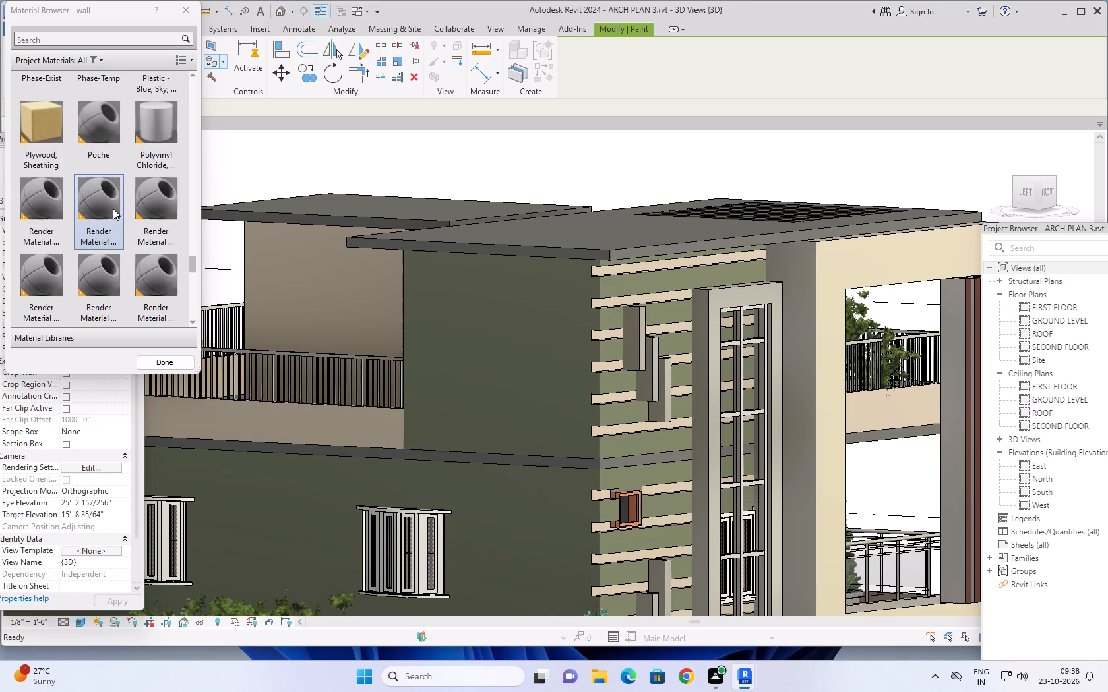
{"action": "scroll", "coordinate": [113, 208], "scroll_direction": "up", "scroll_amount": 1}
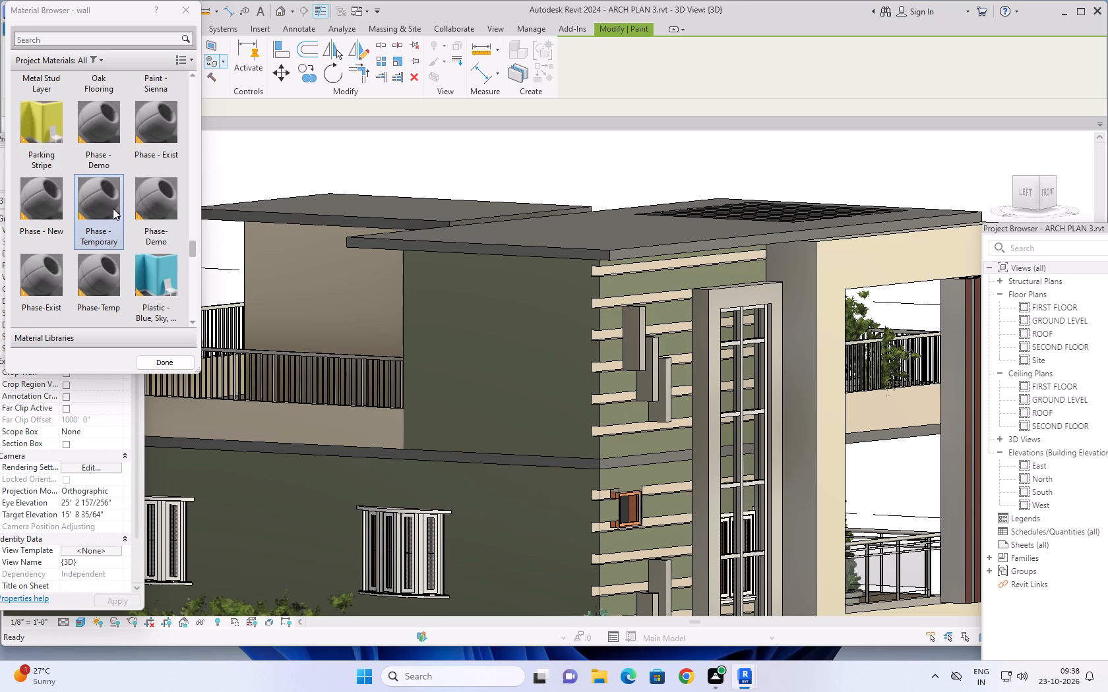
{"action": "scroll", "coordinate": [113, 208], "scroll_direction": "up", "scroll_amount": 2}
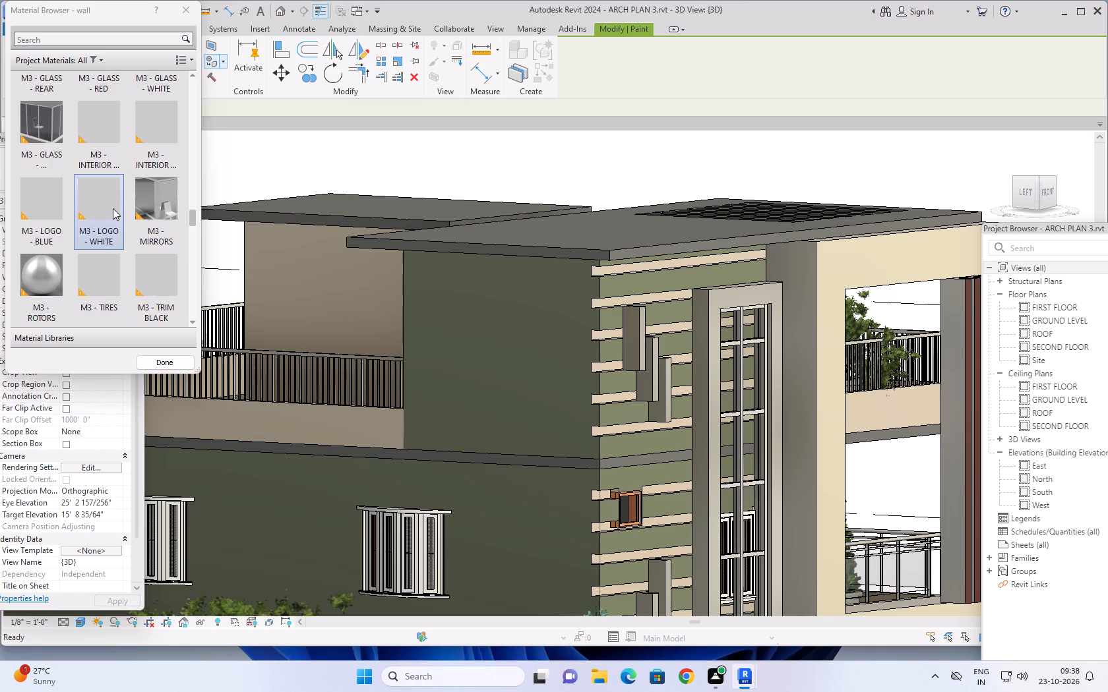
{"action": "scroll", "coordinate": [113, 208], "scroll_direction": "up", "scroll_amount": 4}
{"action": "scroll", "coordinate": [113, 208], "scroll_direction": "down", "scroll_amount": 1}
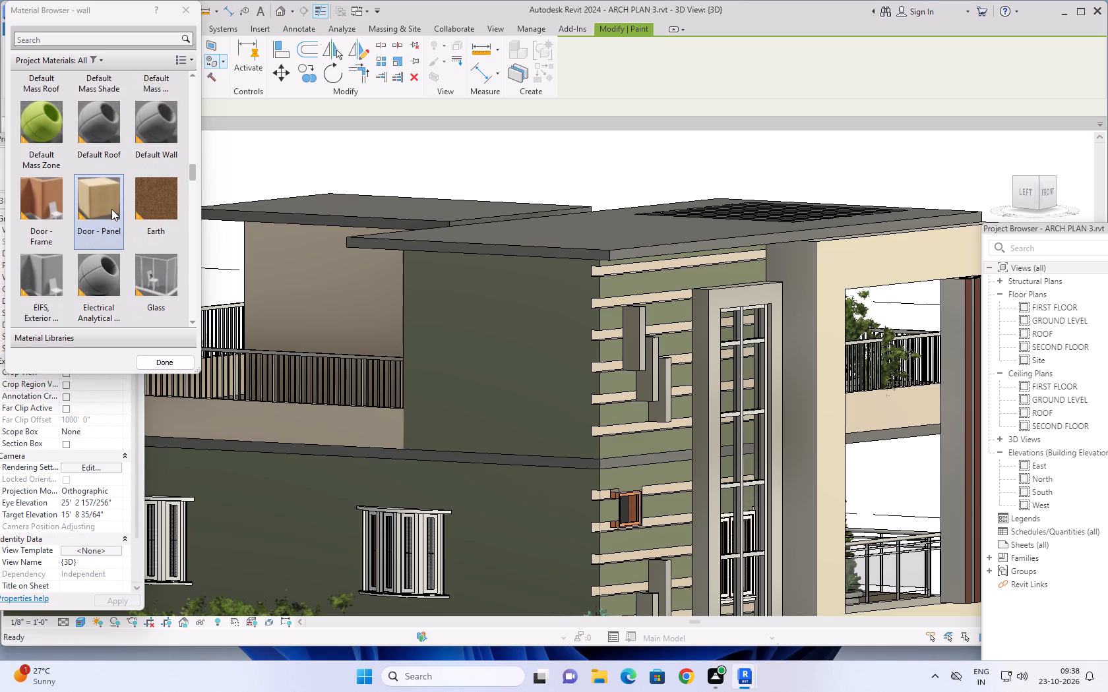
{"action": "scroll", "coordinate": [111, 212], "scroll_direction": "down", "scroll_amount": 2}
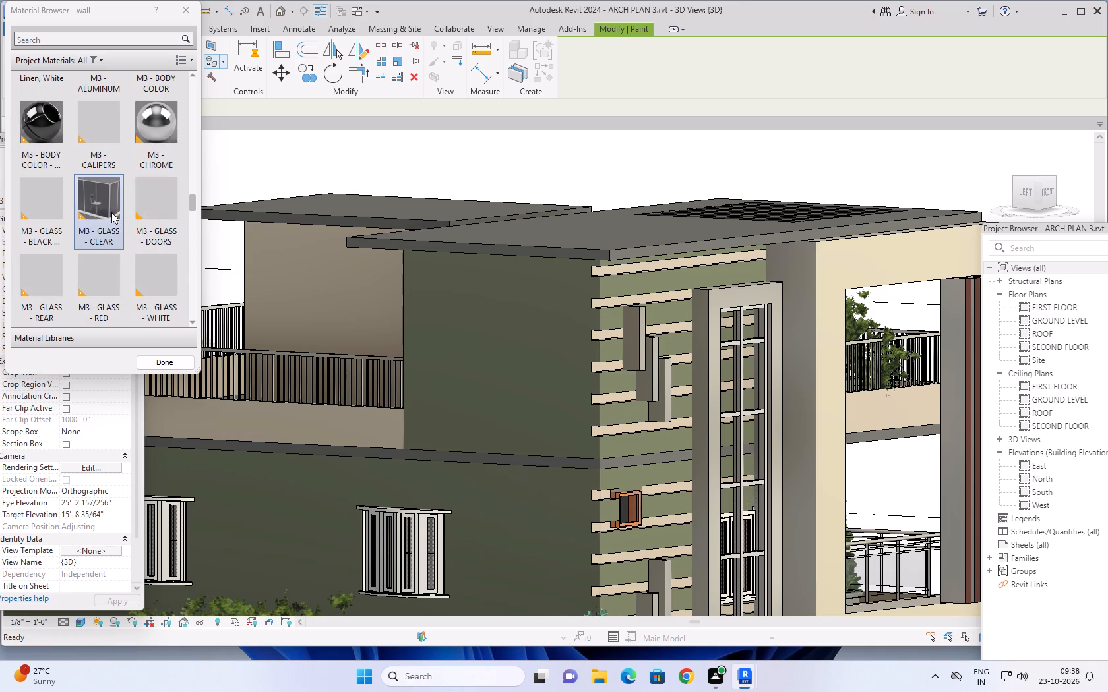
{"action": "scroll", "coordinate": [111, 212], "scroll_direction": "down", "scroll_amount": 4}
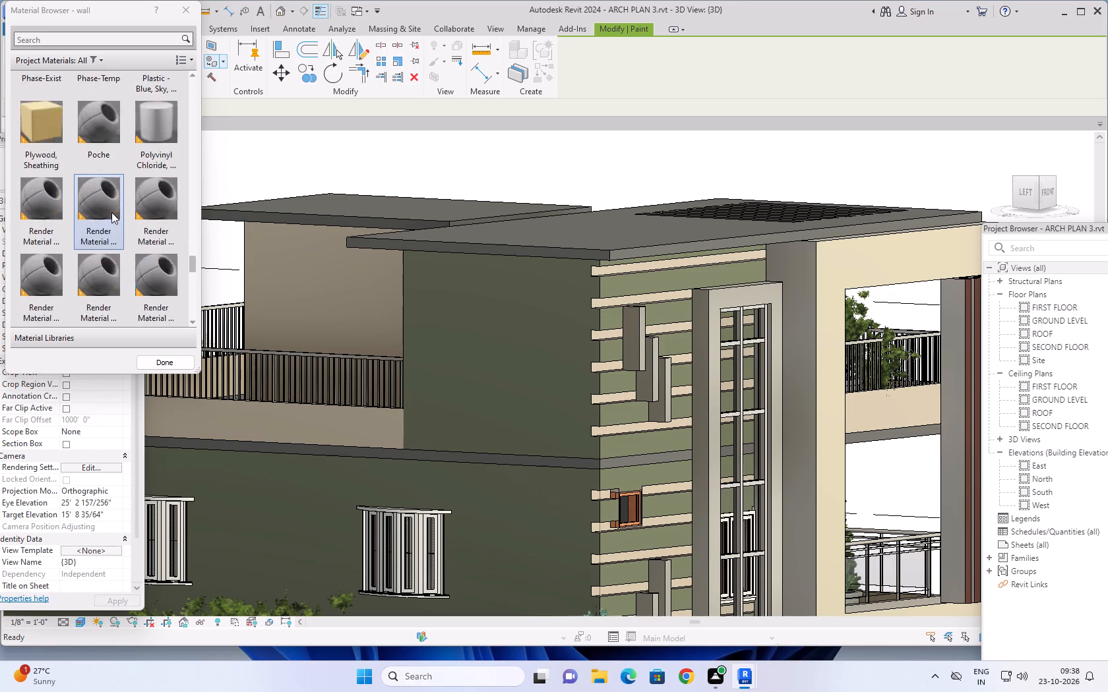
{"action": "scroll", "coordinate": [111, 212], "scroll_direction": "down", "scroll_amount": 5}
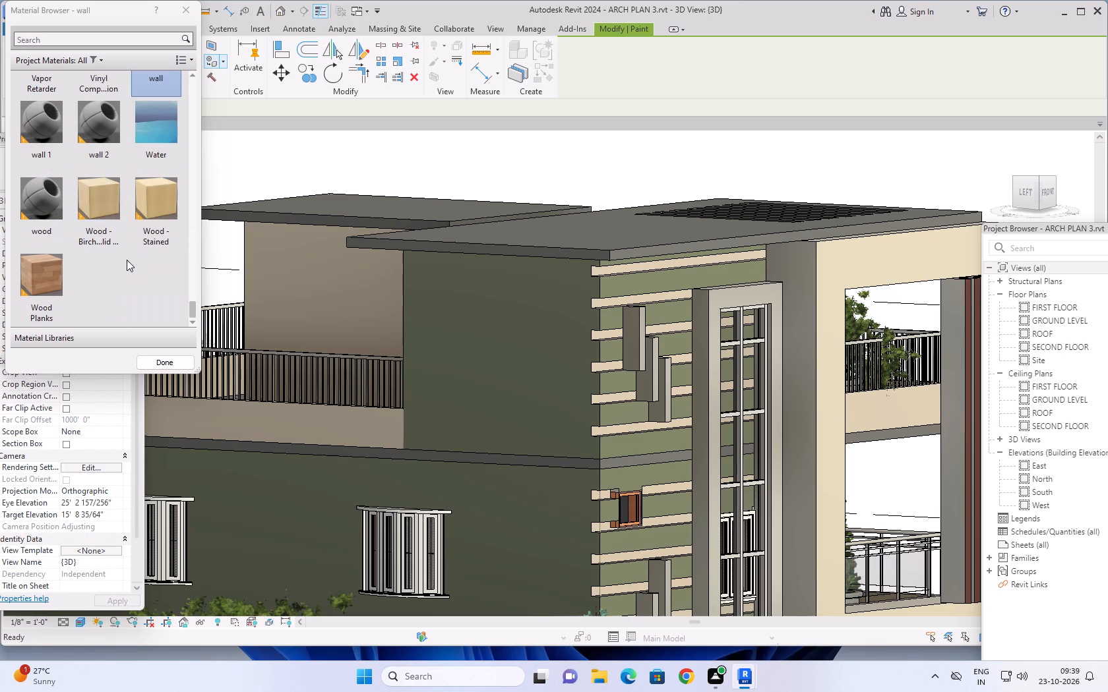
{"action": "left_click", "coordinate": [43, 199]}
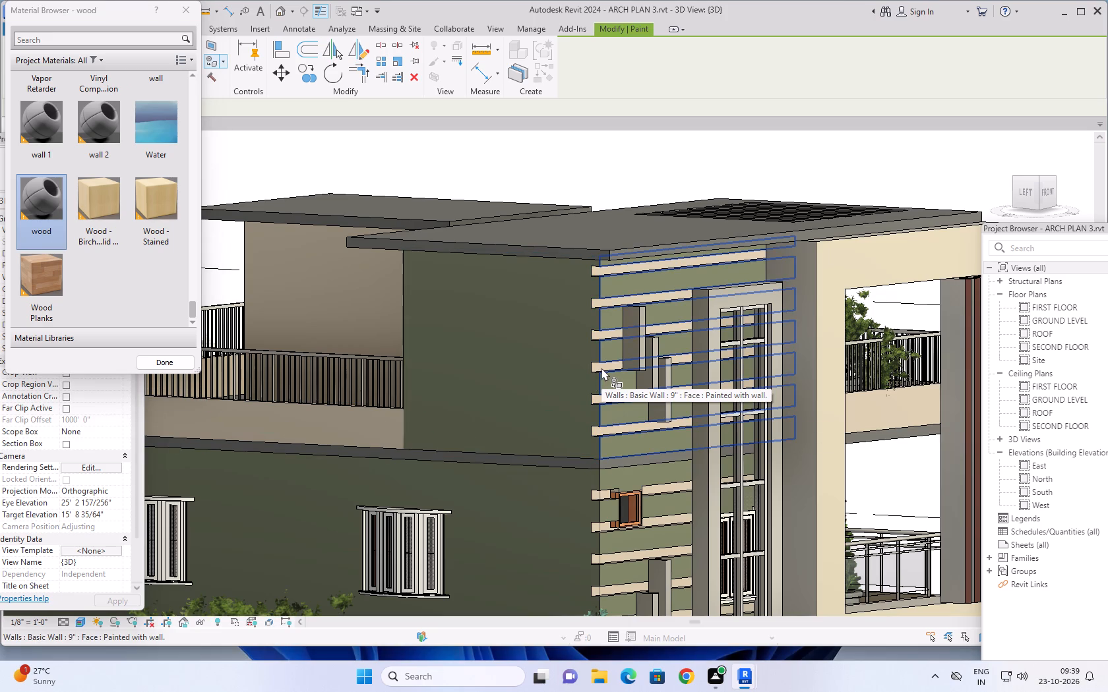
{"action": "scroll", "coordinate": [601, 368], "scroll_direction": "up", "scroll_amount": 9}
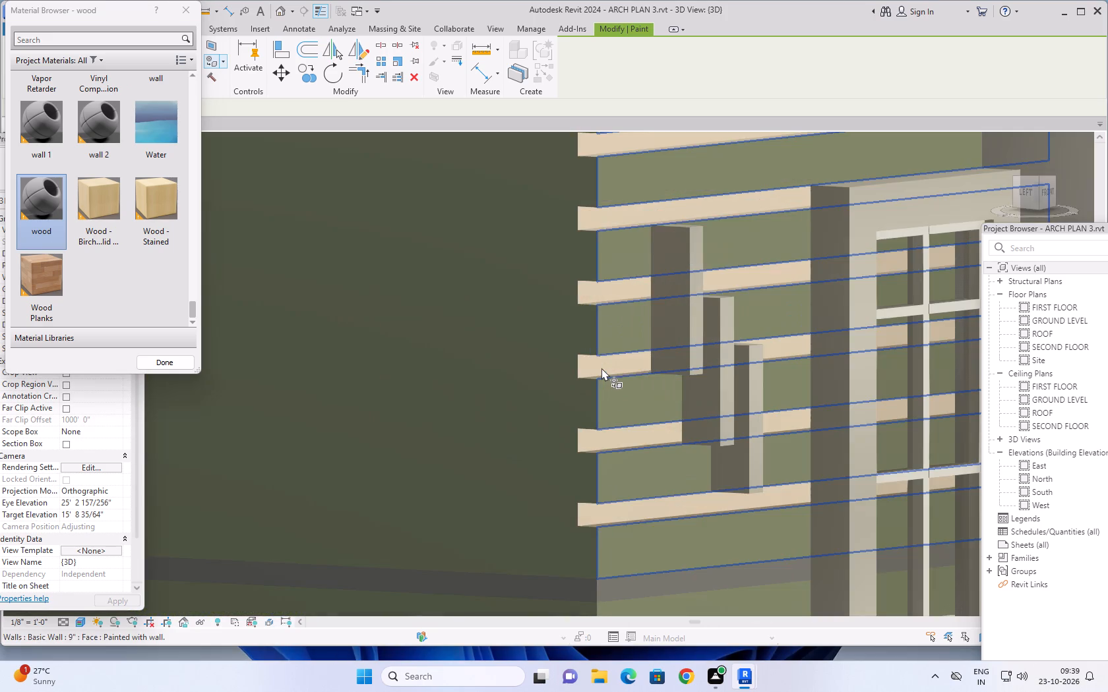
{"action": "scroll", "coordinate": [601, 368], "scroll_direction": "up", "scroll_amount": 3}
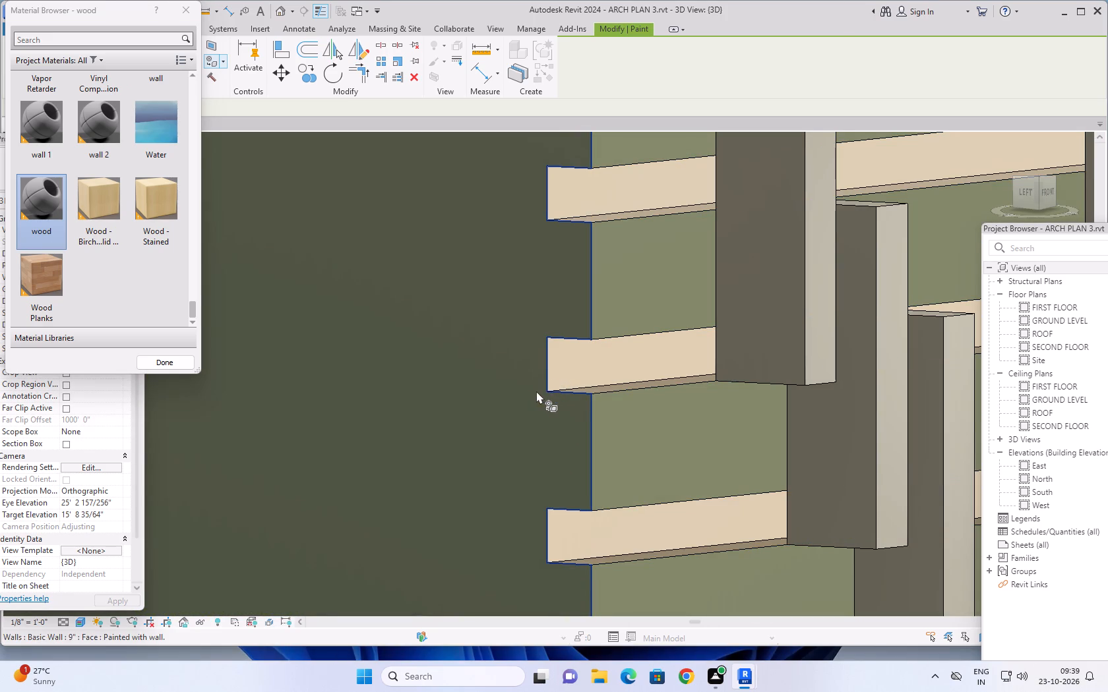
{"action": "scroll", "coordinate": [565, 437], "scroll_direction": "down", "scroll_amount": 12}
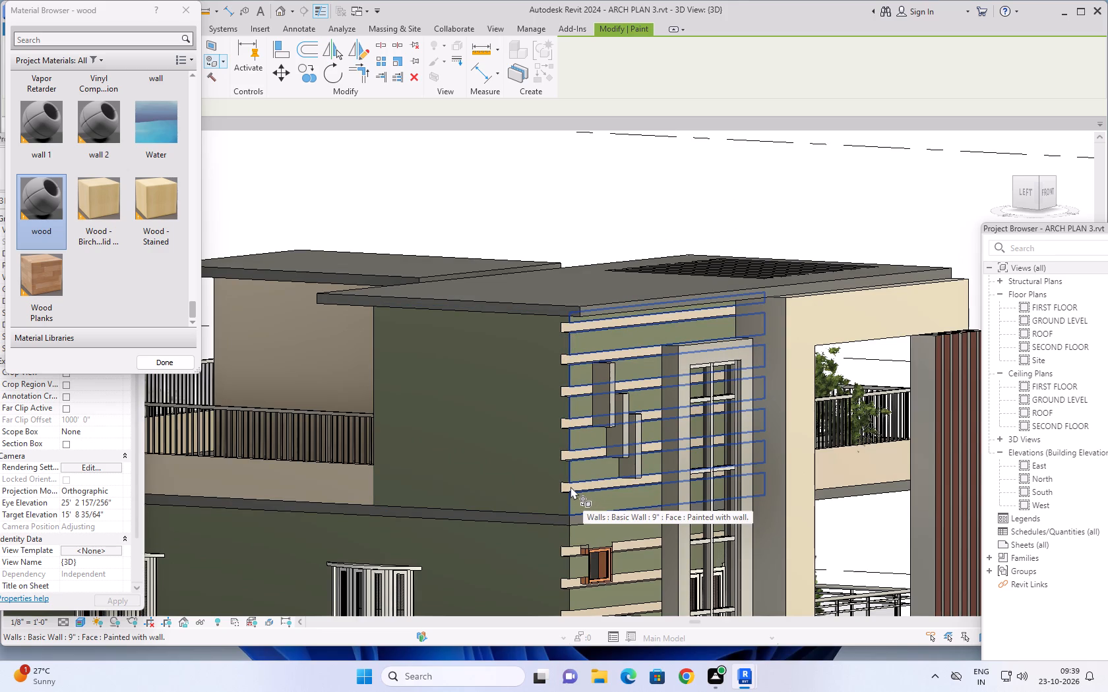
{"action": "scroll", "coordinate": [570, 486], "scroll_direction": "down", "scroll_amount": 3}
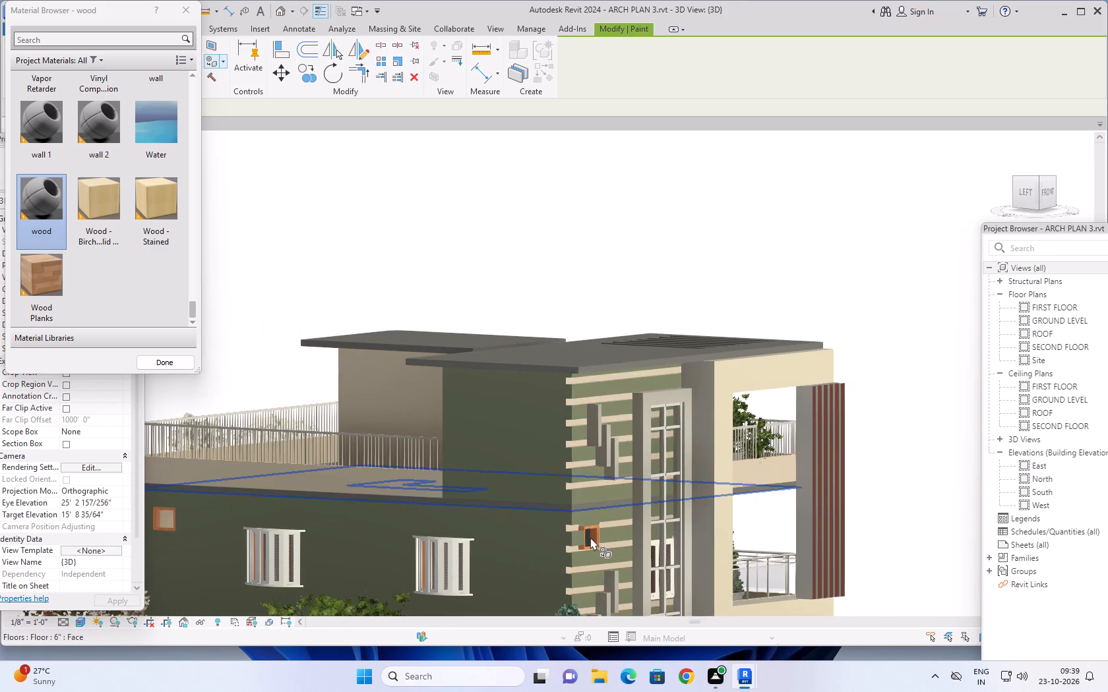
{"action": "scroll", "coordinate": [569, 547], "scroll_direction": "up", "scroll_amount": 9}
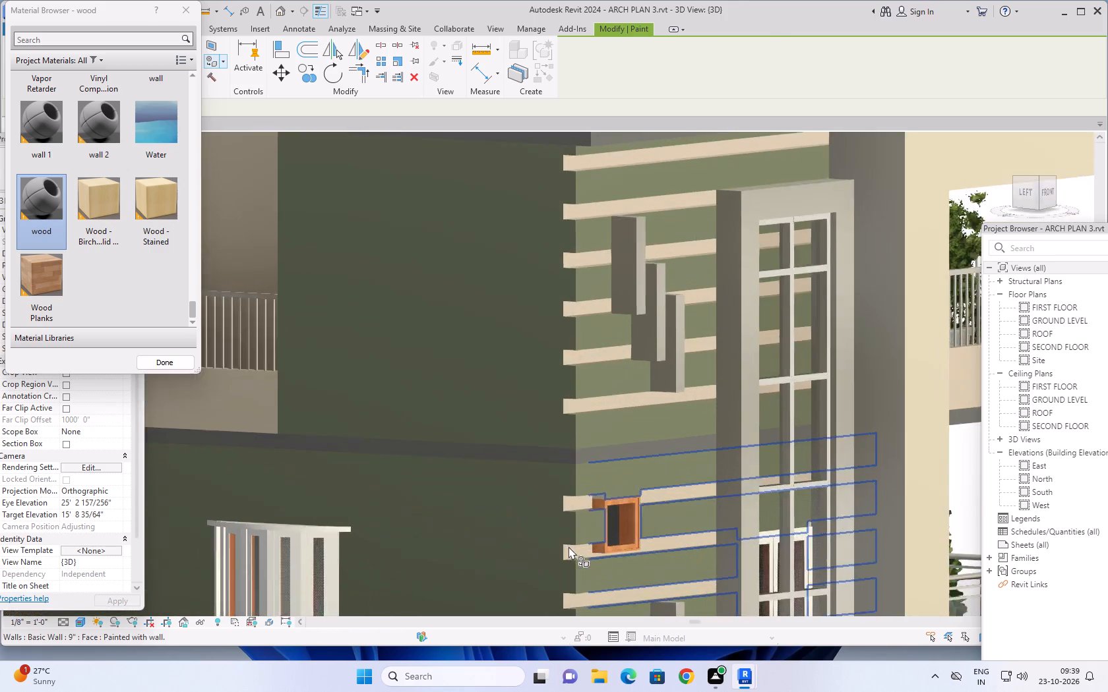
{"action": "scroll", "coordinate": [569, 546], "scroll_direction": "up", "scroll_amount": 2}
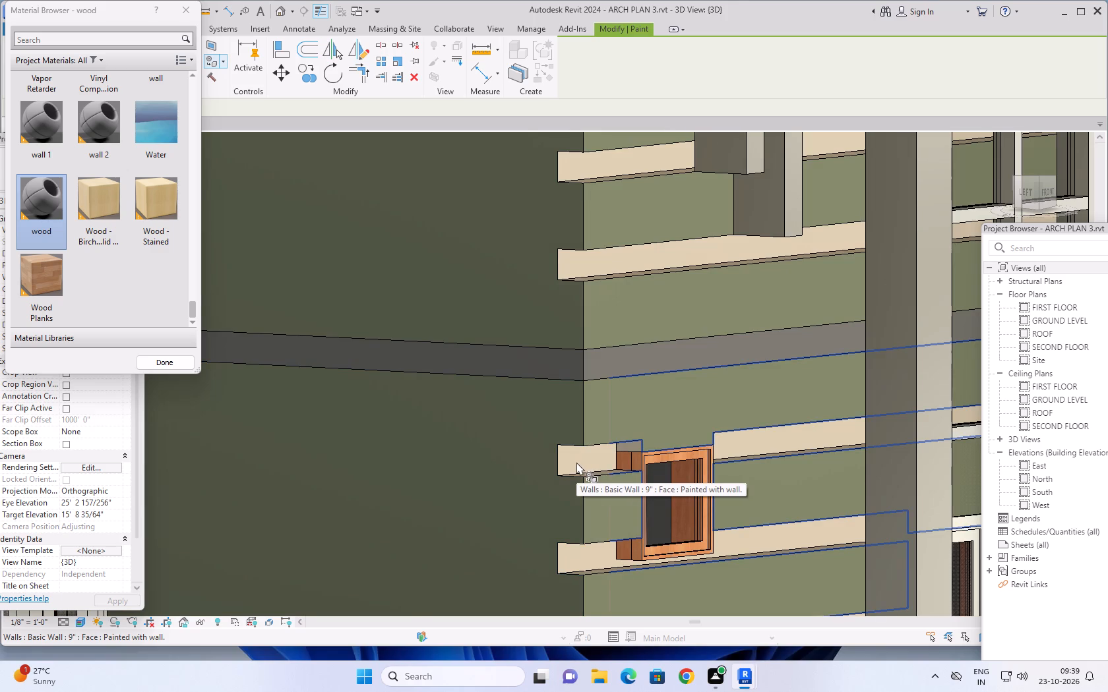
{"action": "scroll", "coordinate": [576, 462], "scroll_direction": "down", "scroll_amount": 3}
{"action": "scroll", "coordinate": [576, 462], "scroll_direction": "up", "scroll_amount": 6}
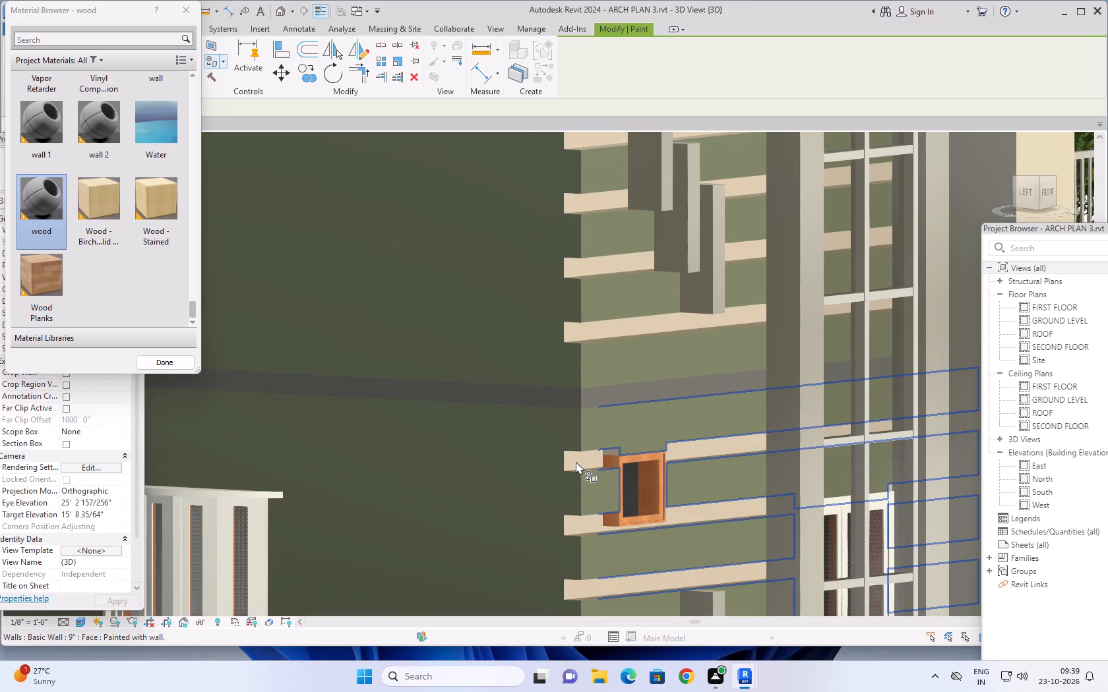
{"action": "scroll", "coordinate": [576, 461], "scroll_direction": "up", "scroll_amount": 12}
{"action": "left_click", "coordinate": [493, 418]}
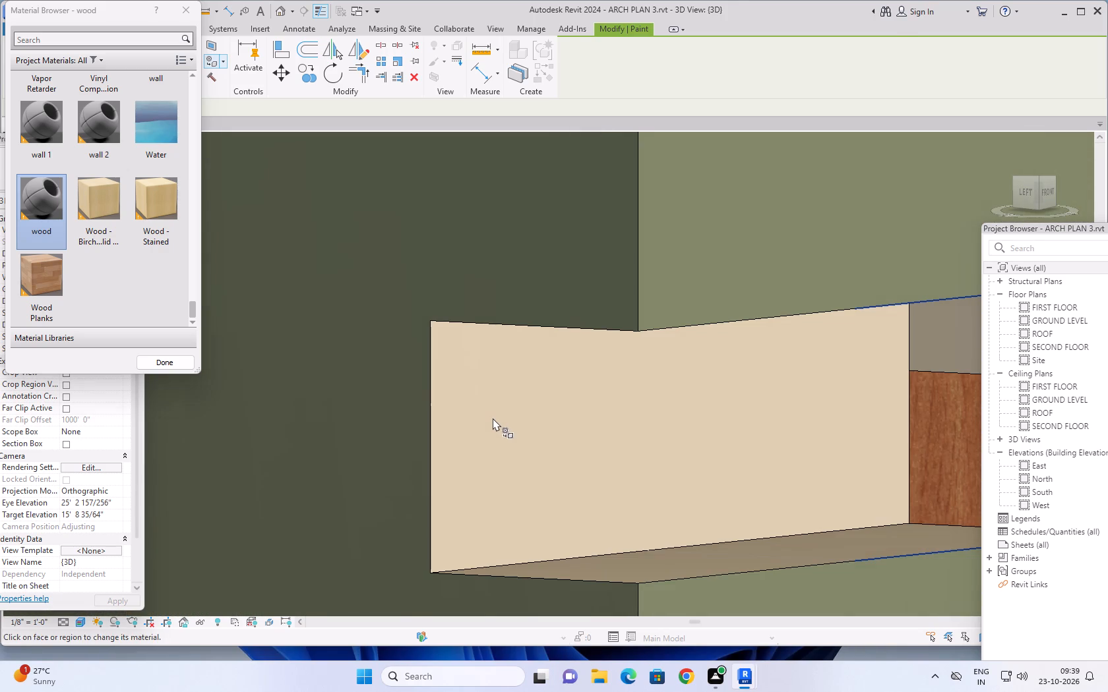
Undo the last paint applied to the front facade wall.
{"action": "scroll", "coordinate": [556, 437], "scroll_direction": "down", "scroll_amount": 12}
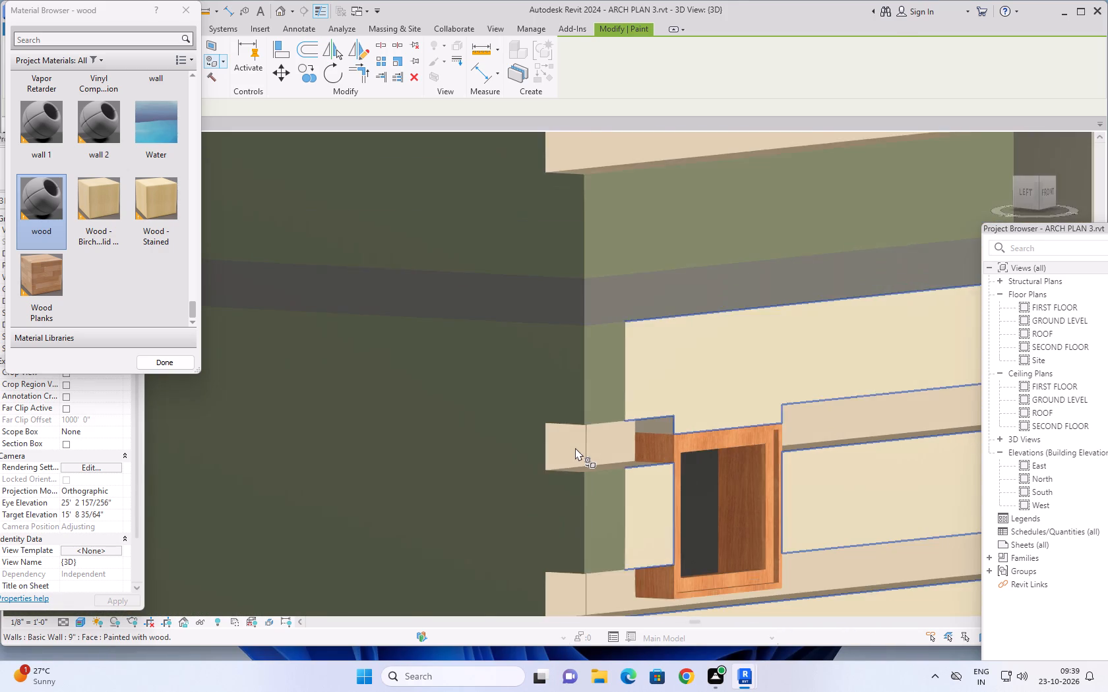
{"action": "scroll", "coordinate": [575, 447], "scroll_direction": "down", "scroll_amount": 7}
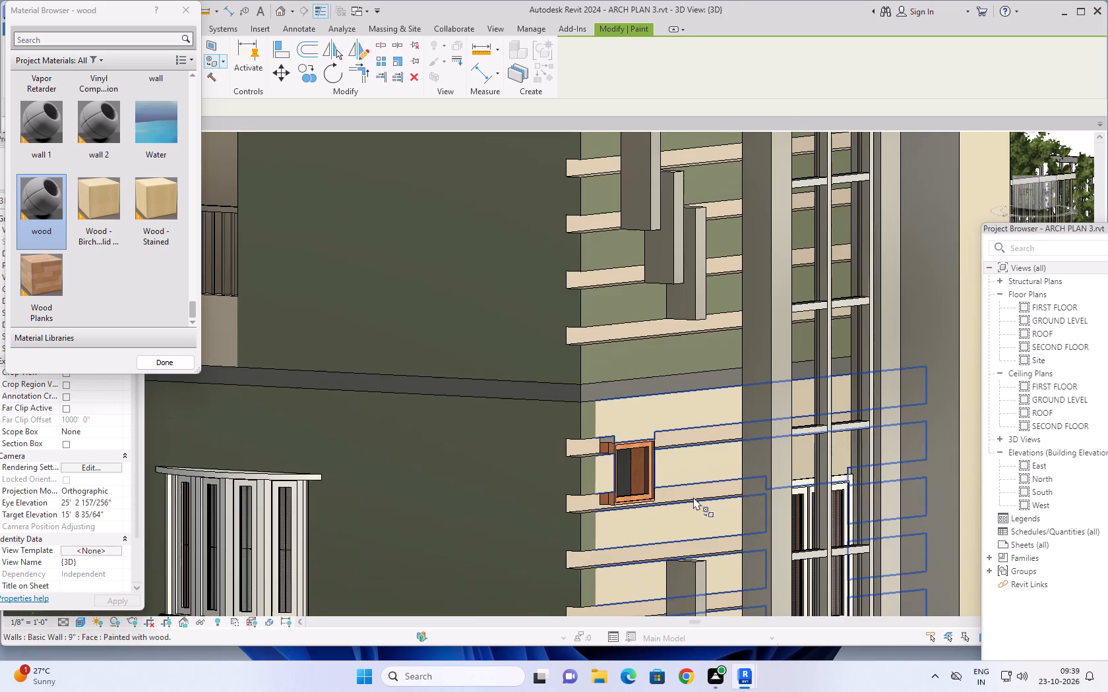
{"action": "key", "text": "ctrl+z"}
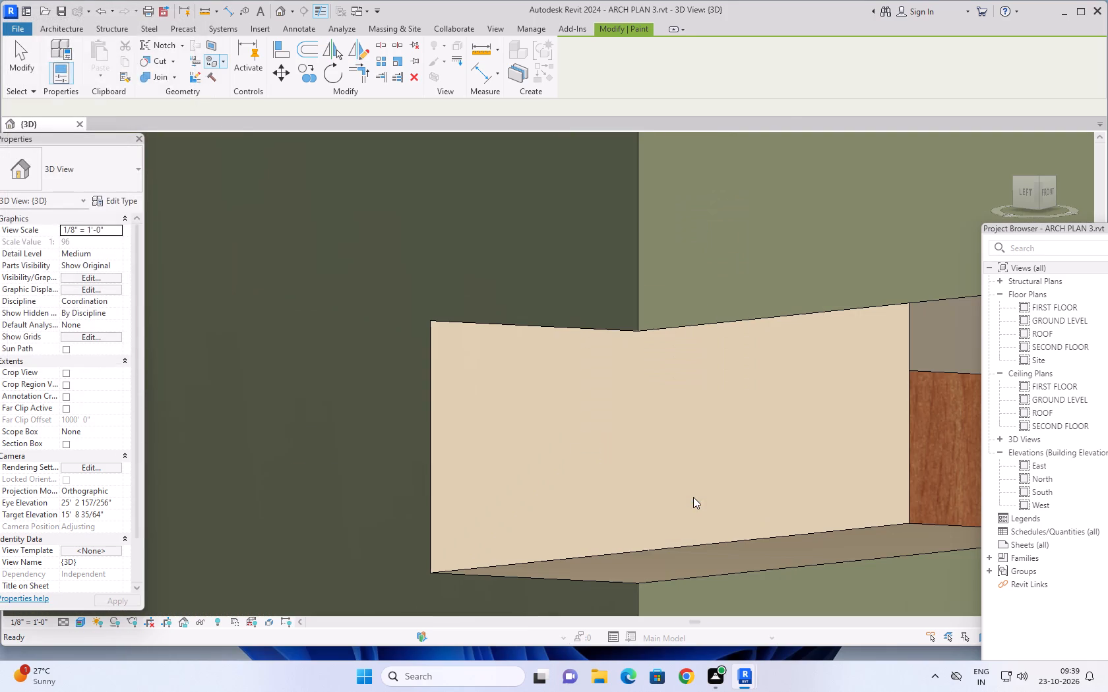
Open the in-place generic model forming the projecting balcony frame on the front facade for editing.
{"action": "scroll", "coordinate": [672, 482], "scroll_direction": "down", "scroll_amount": 13}
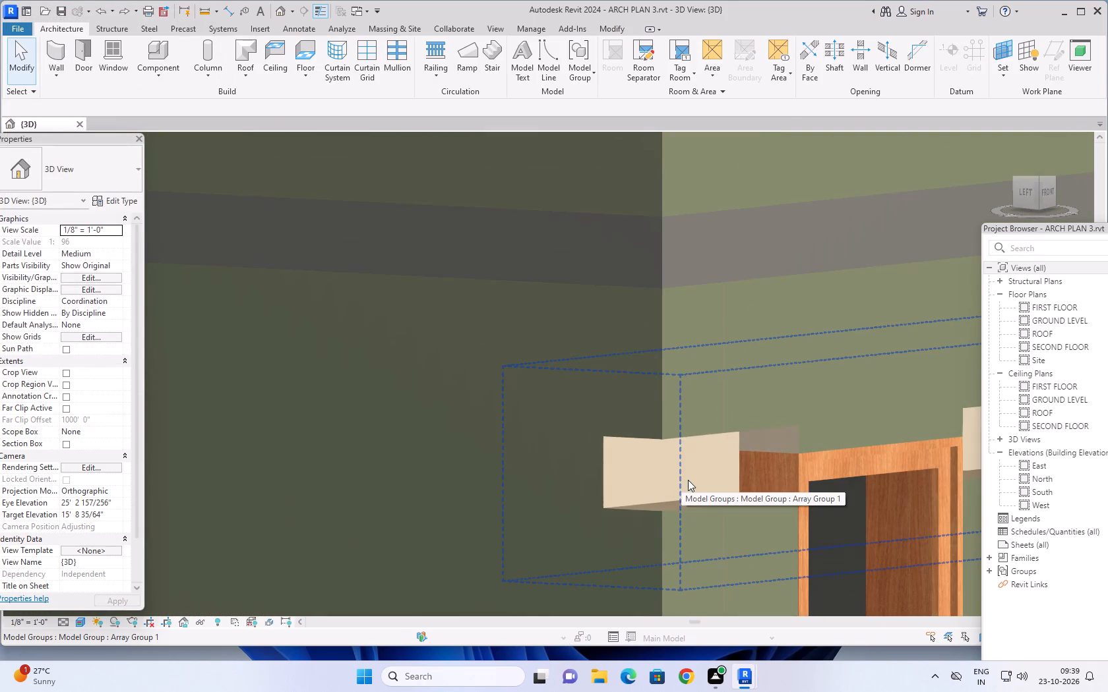
{"action": "scroll", "coordinate": [689, 480], "scroll_direction": "down", "scroll_amount": 12}
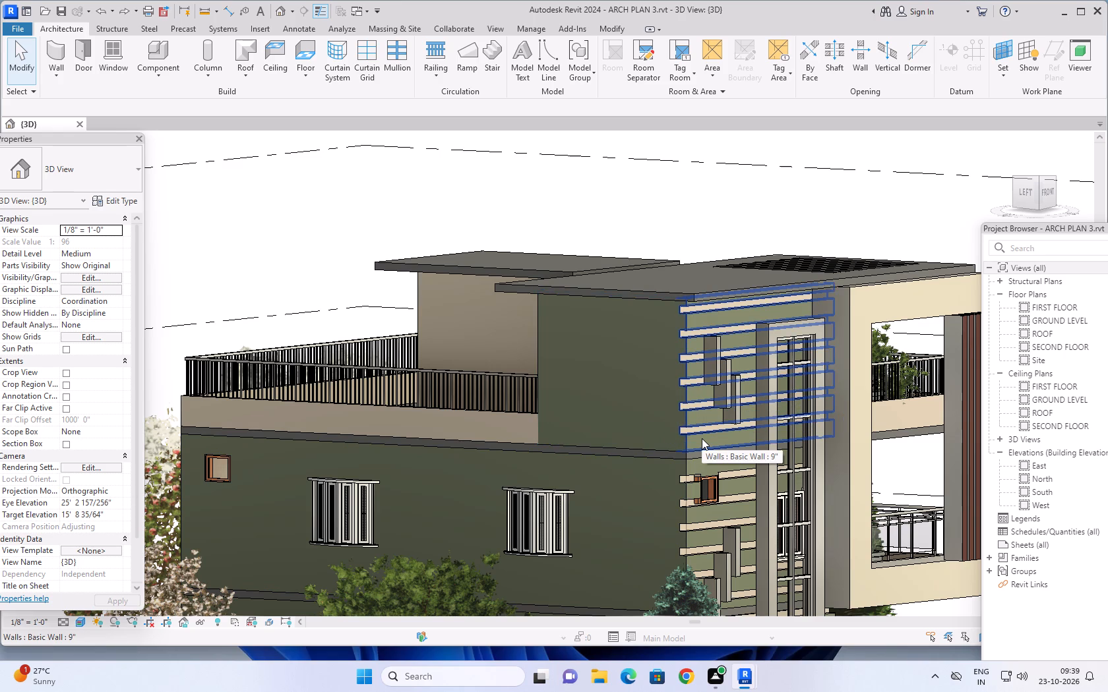
{"action": "scroll", "coordinate": [702, 438], "scroll_direction": "down", "scroll_amount": 1}
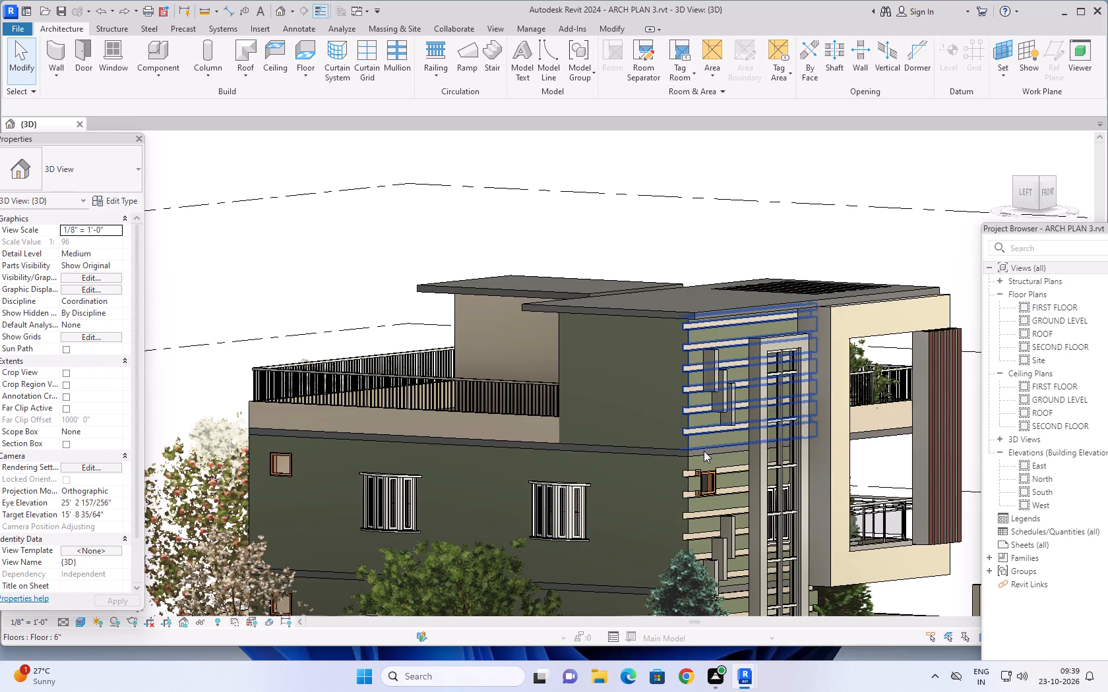
{"action": "scroll", "coordinate": [706, 455], "scroll_direction": "down", "scroll_amount": 1}
{"action": "middle_click_drag", "start_coordinate": [712, 457], "coordinate": [581, 430]}
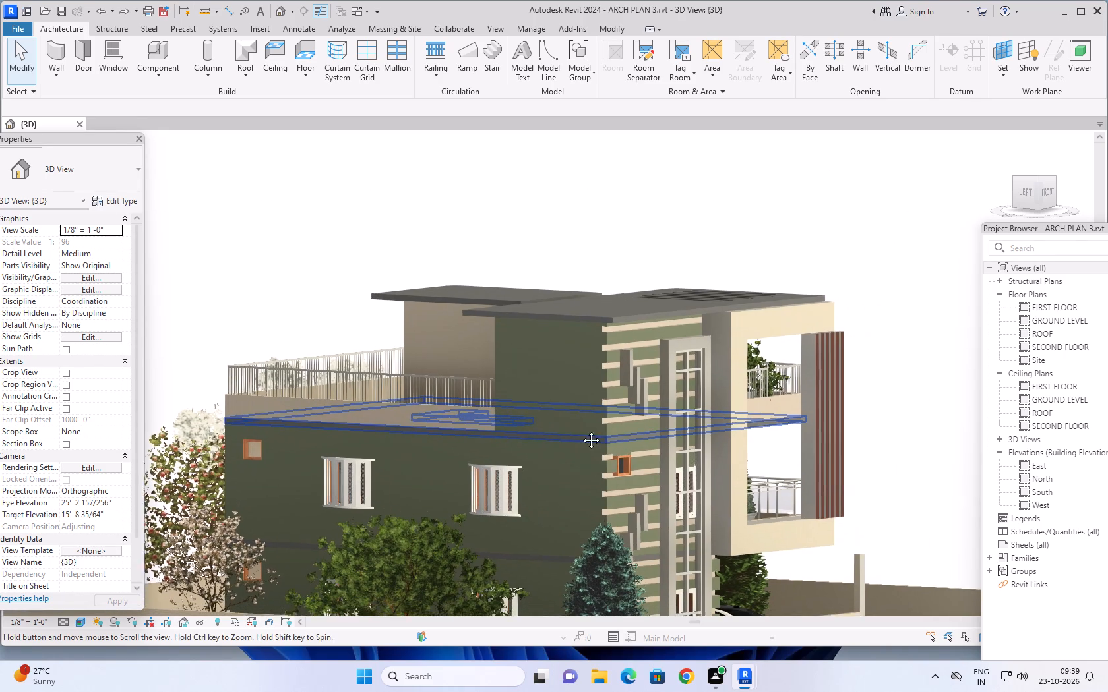
{"action": "middle_click_drag", "start_coordinate": [581, 430], "coordinate": [528, 359]}
{"action": "scroll", "coordinate": [536, 389], "scroll_direction": "down", "scroll_amount": 1}
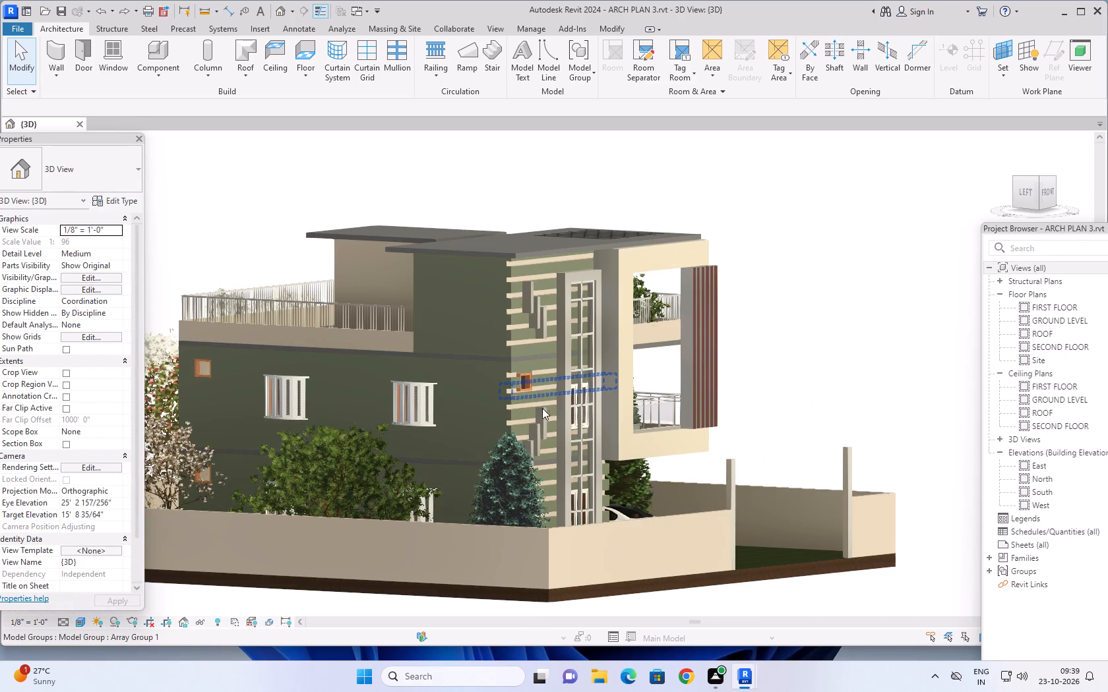
{"action": "left_click", "coordinate": [619, 380]}
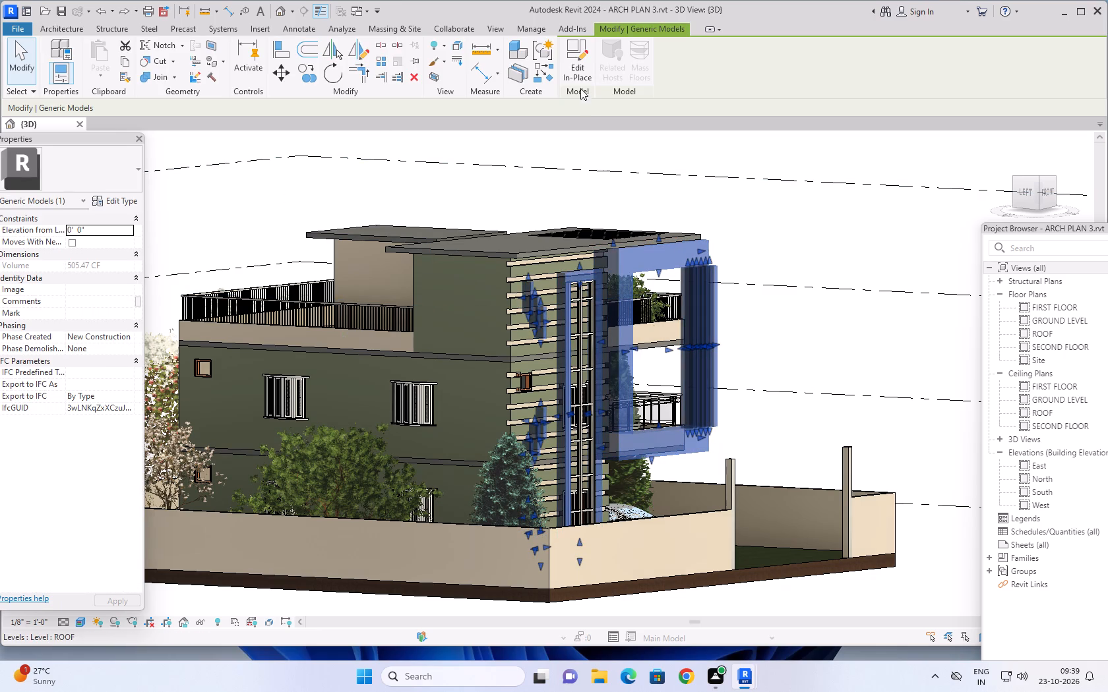
{"action": "left_click", "coordinate": [574, 45]}
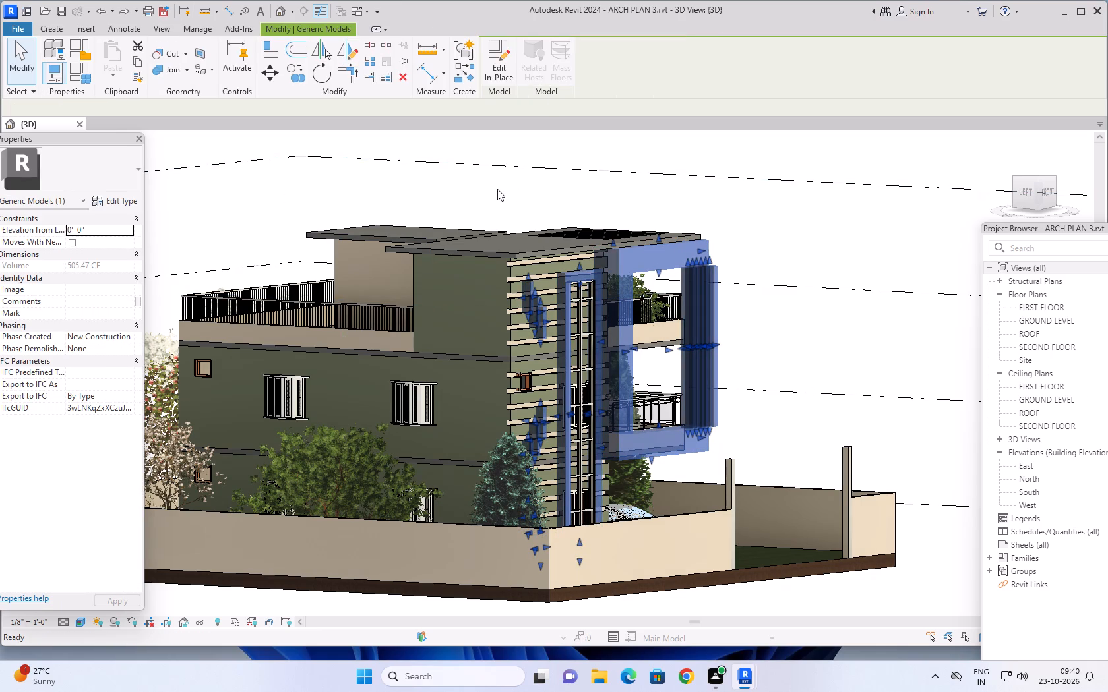
Paint the front face of the projecting balcony frame with the wall 1 material.
{"action": "middle_click_drag", "start_coordinate": [497, 188], "coordinate": [605, 238]}
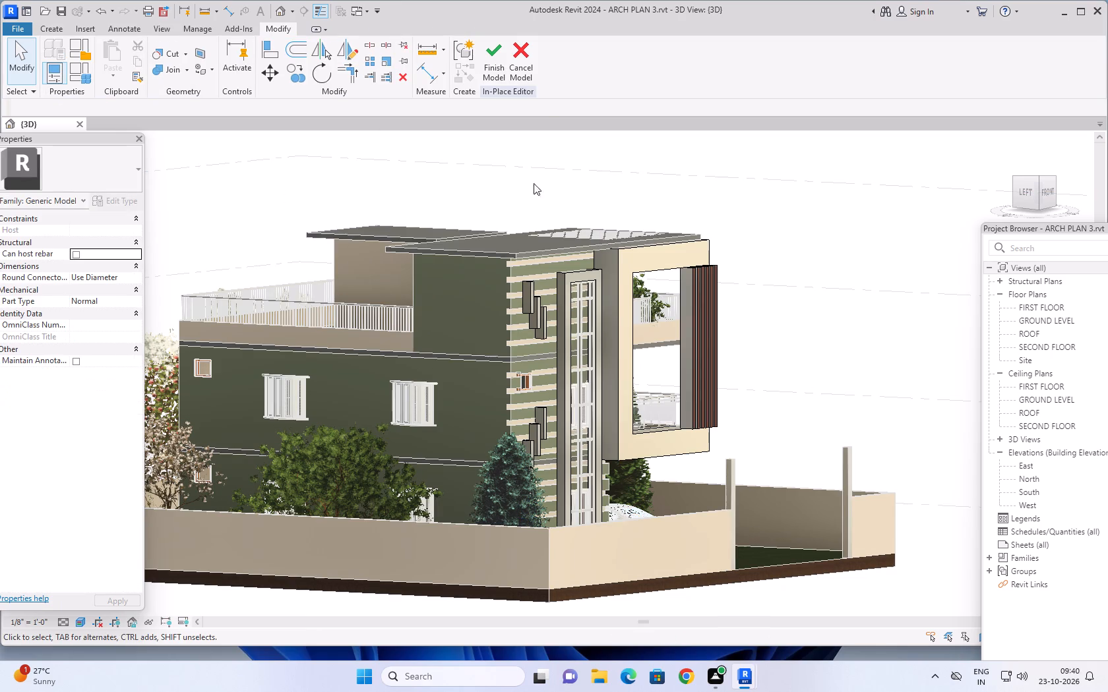
{"action": "middle_click_drag", "start_coordinate": [524, 173], "coordinate": [580, 207]}
{"action": "scroll", "coordinate": [580, 207], "scroll_direction": "up", "scroll_amount": 2}
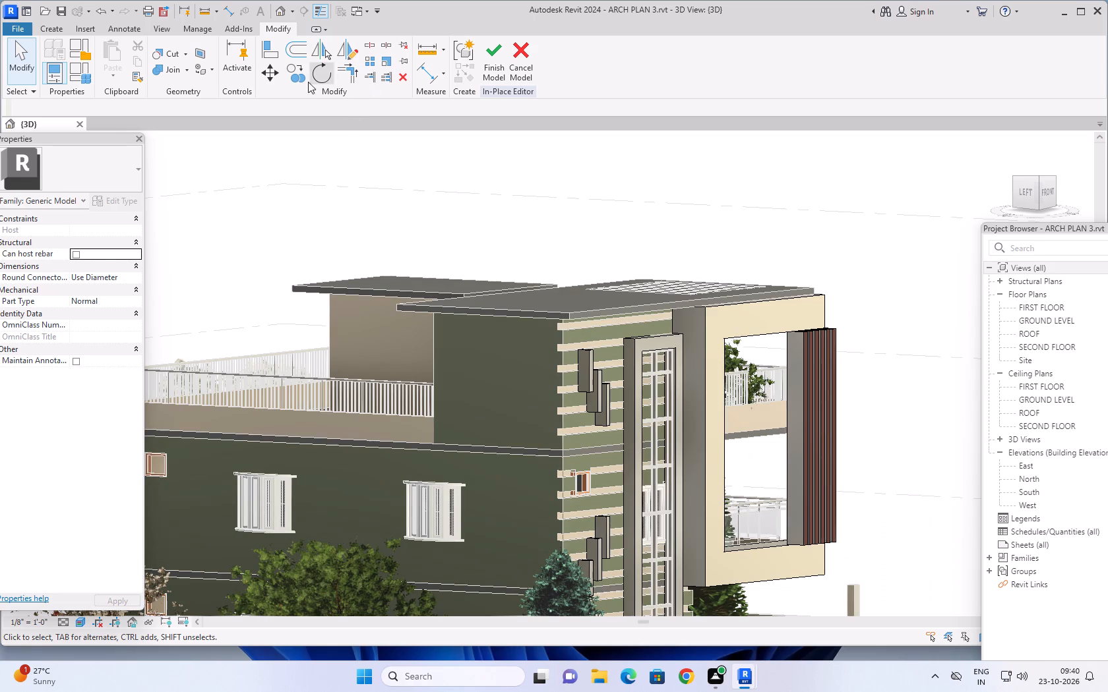
{"action": "left_click", "coordinate": [201, 66]}
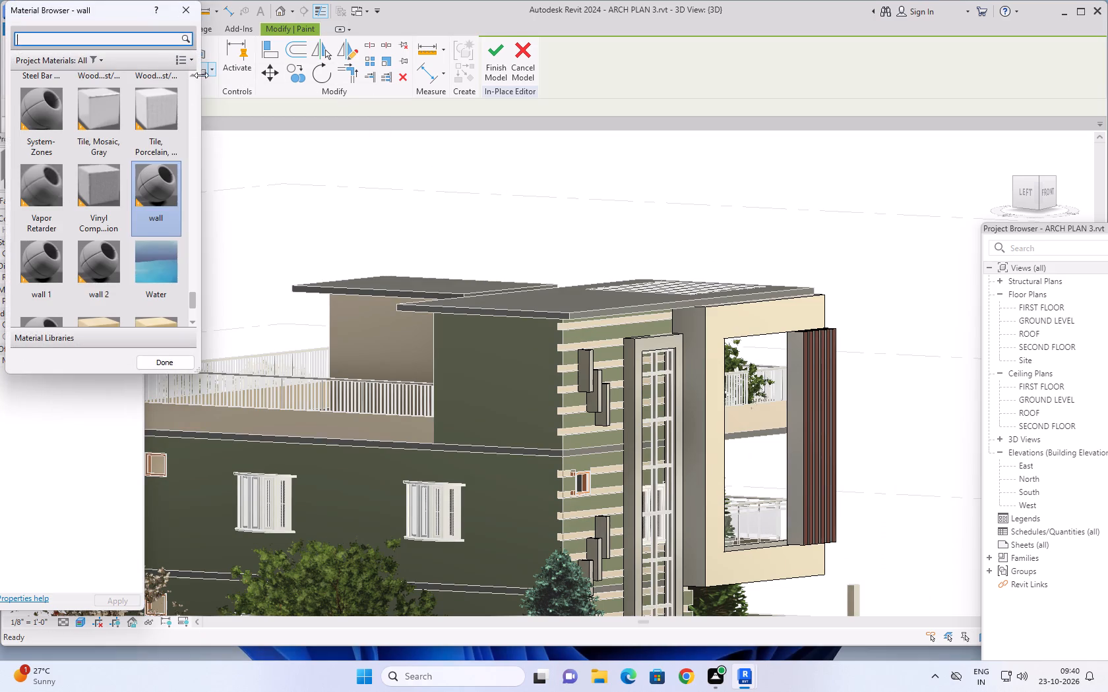
{"action": "scroll", "coordinate": [112, 199], "scroll_direction": "up", "scroll_amount": 14}
{"action": "scroll", "coordinate": [111, 199], "scroll_direction": "up", "scroll_amount": 11}
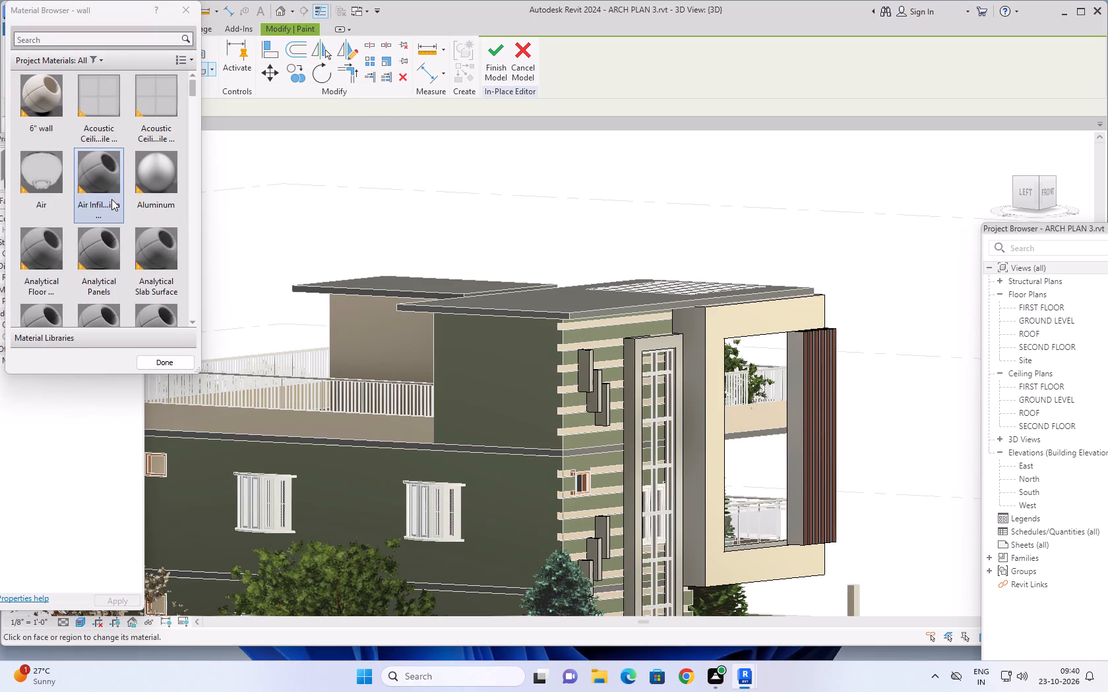
{"action": "scroll", "coordinate": [111, 199], "scroll_direction": "down", "scroll_amount": 15}
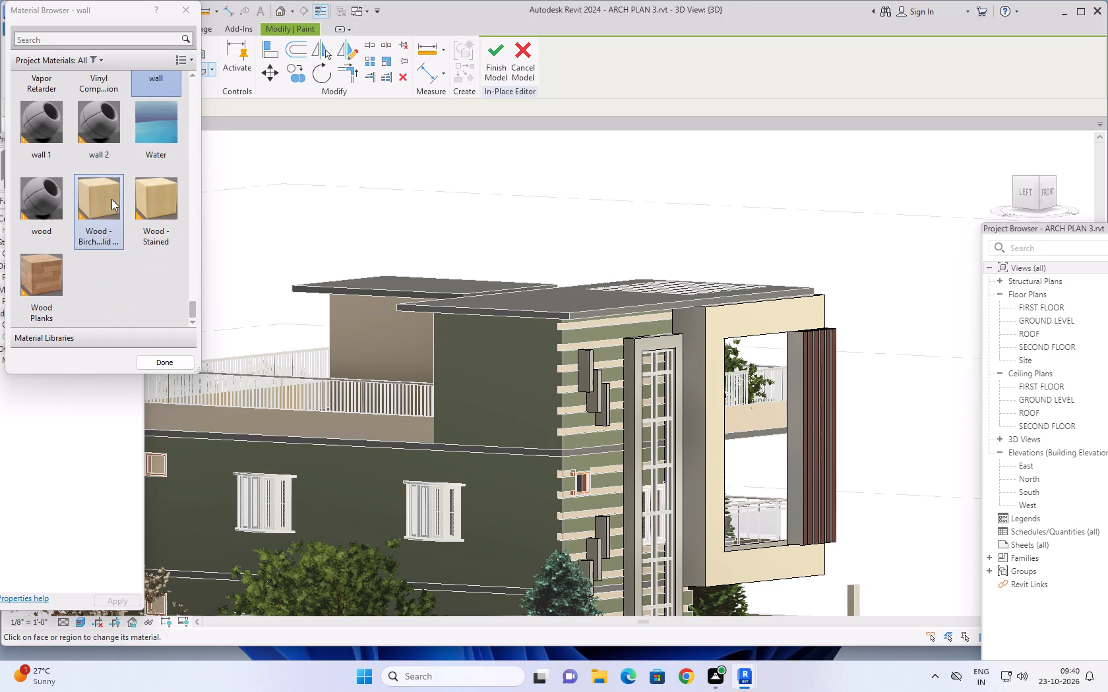
{"action": "scroll", "coordinate": [111, 199], "scroll_direction": "up", "scroll_amount": 1}
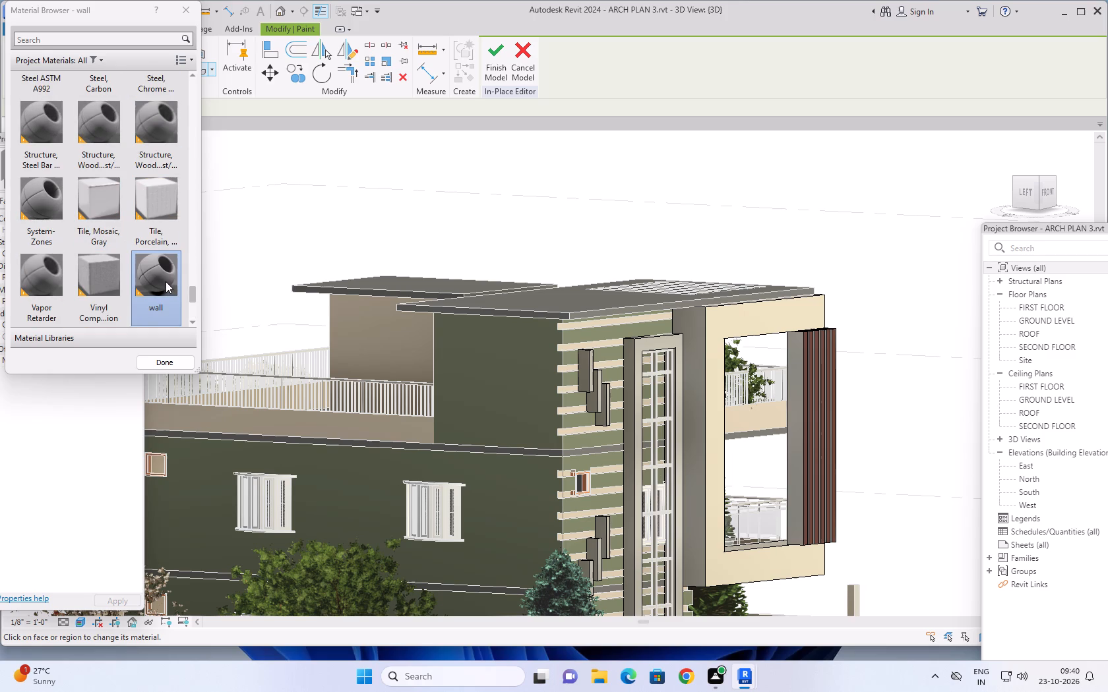
{"action": "scroll", "coordinate": [166, 281], "scroll_direction": "down", "scroll_amount": 1}
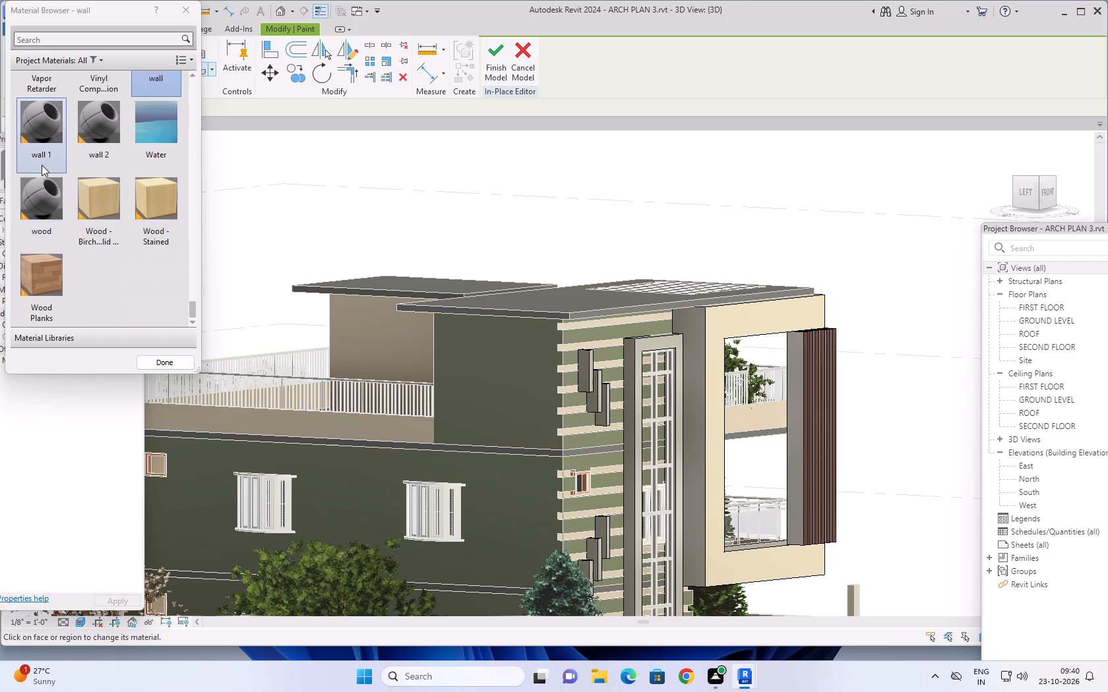
{"action": "left_click", "coordinate": [42, 136]}
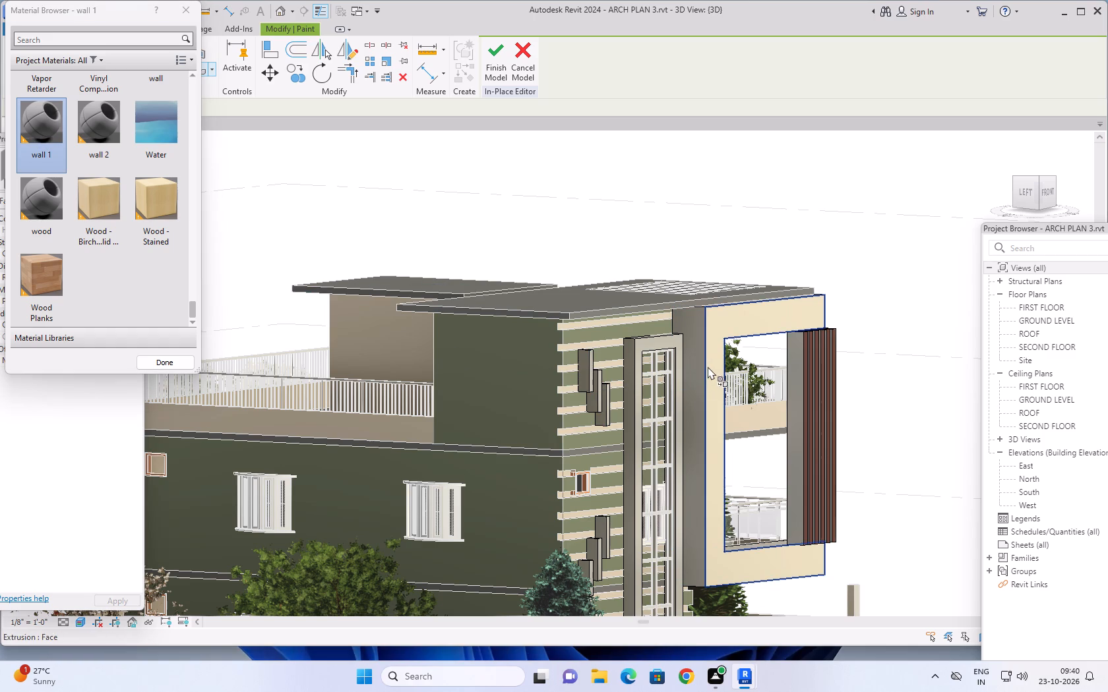
{"action": "left_click", "coordinate": [708, 366]}
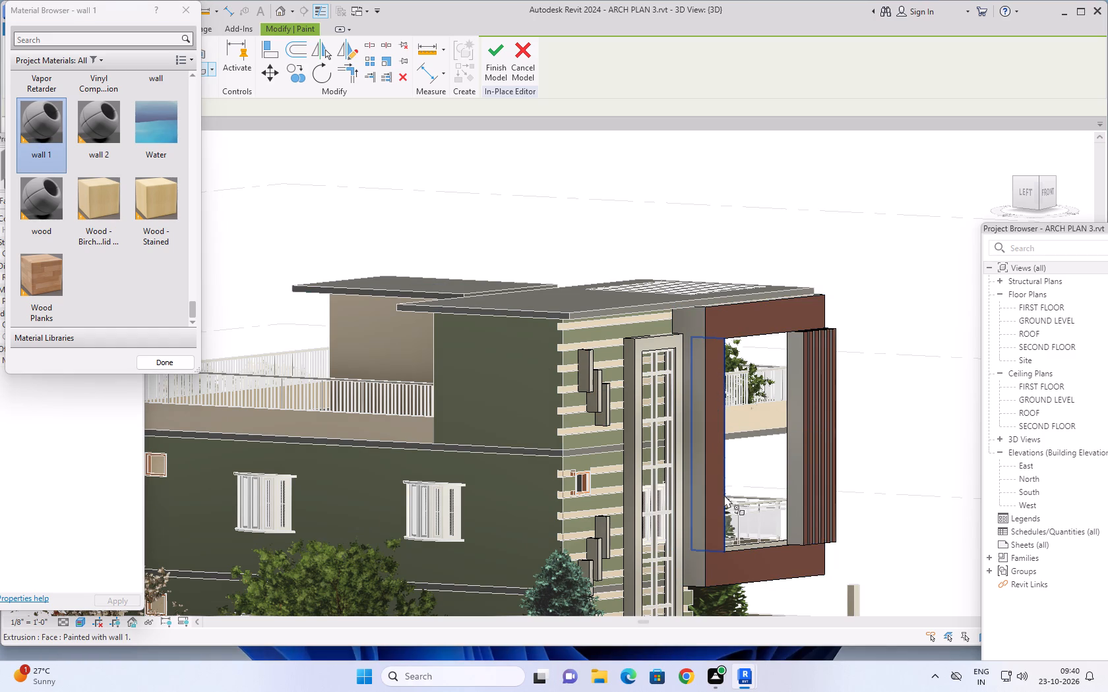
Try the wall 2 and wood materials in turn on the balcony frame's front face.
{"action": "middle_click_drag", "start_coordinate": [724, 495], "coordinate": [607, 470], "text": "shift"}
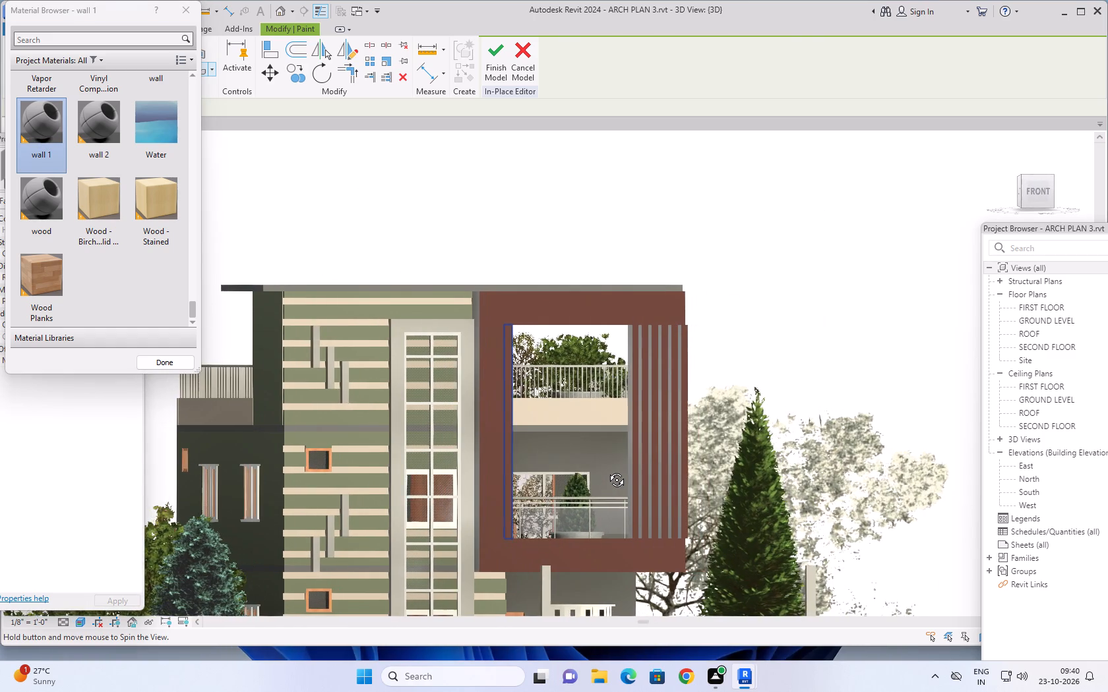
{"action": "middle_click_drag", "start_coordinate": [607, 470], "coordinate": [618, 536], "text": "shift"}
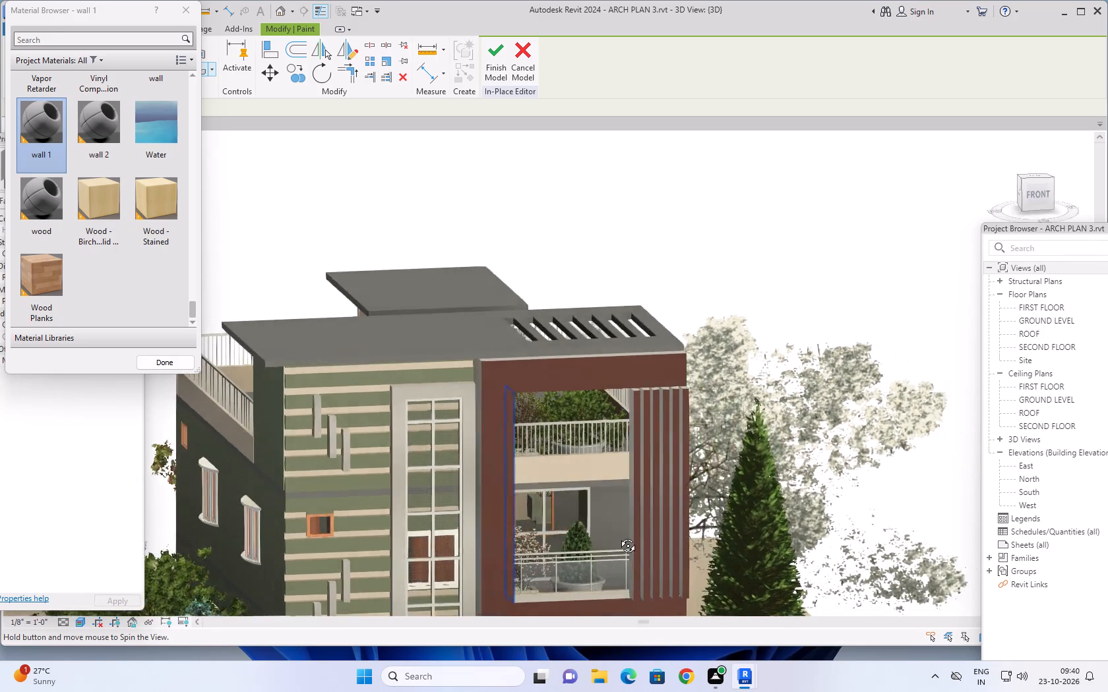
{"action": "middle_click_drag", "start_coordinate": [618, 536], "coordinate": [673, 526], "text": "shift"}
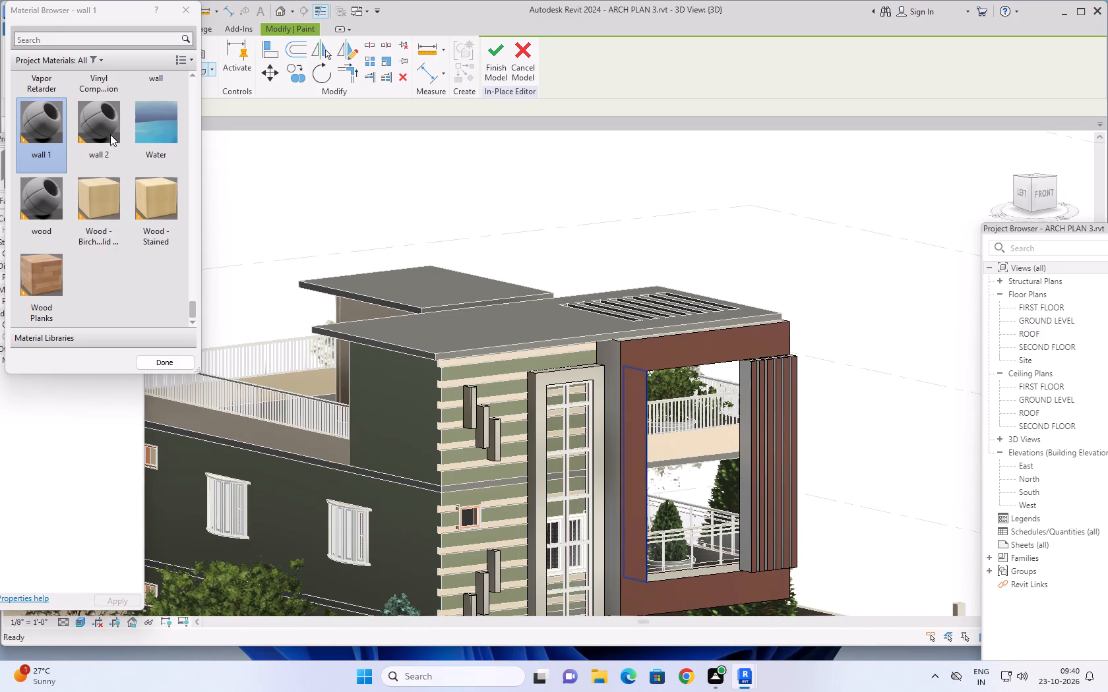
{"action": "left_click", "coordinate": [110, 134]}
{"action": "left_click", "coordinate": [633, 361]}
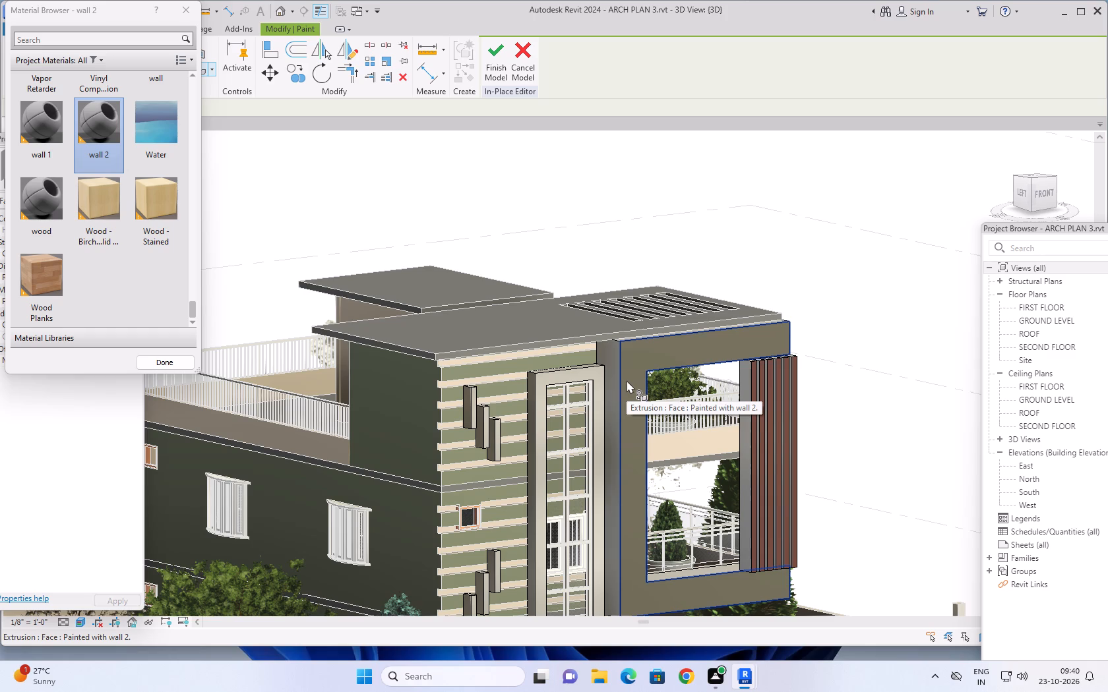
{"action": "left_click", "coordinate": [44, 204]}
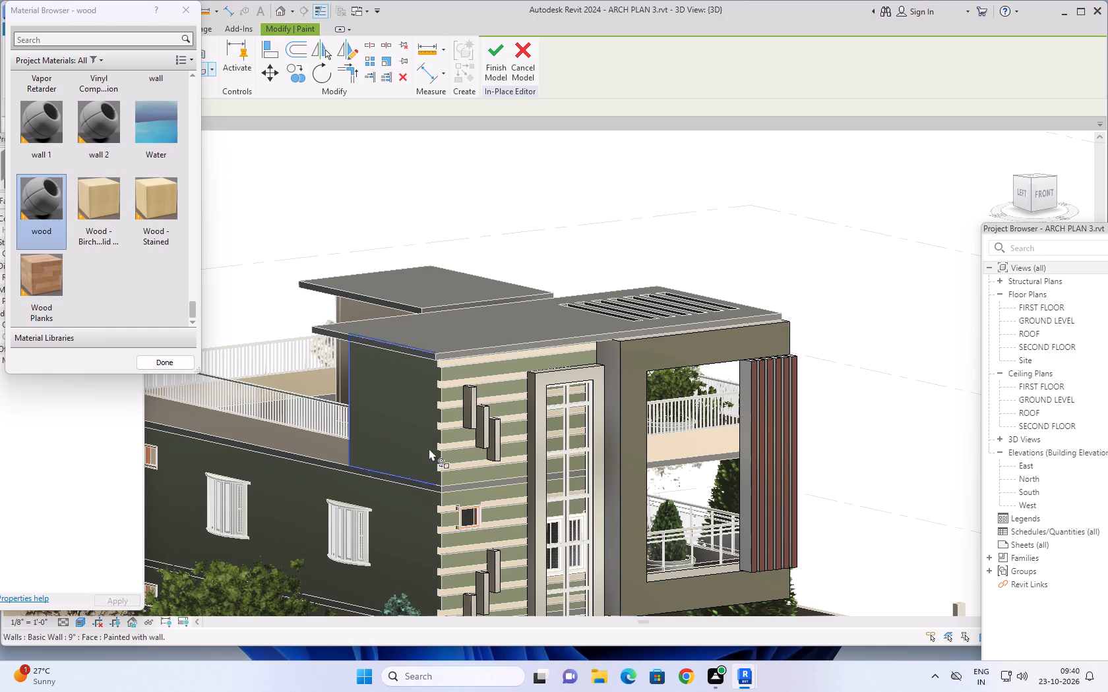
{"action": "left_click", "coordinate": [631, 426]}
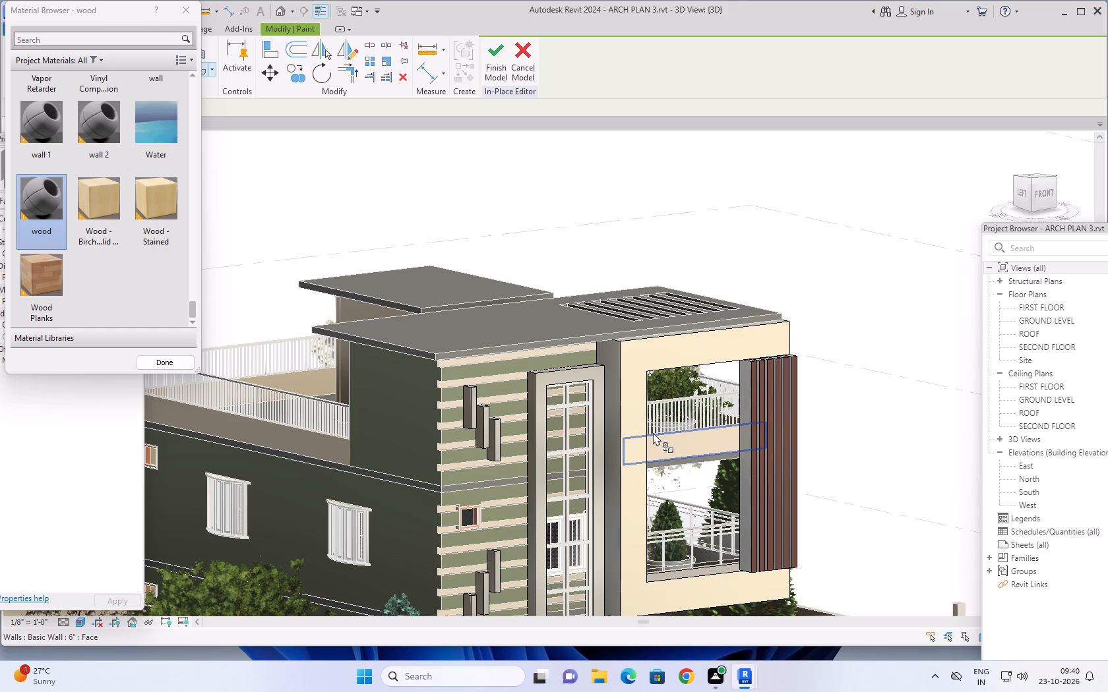
Repaint the balcony frame's front face with the wall 1 material.
{"action": "left_click", "coordinate": [36, 137]}
{"action": "left_click", "coordinate": [649, 346]}
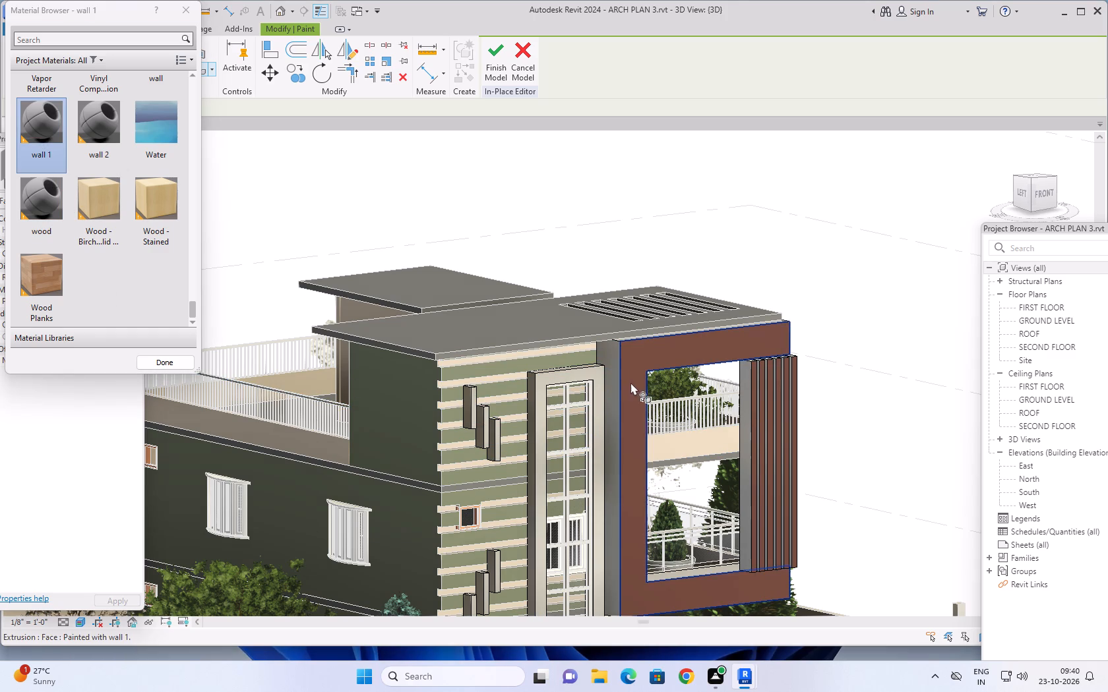
Paint the projecting balcony frame's outer side face, next to the tall window surround, with the wall 1 material.
{"action": "middle_click_drag", "start_coordinate": [629, 476], "coordinate": [627, 476]}
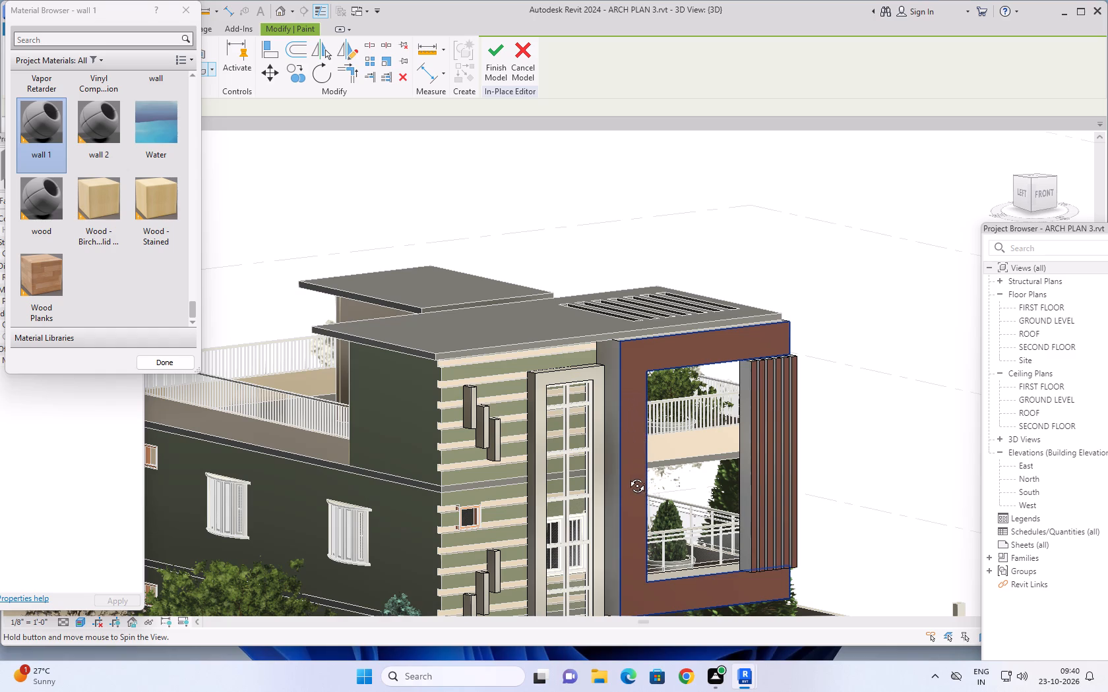
{"action": "middle_click_drag", "start_coordinate": [627, 476], "coordinate": [486, 448]}
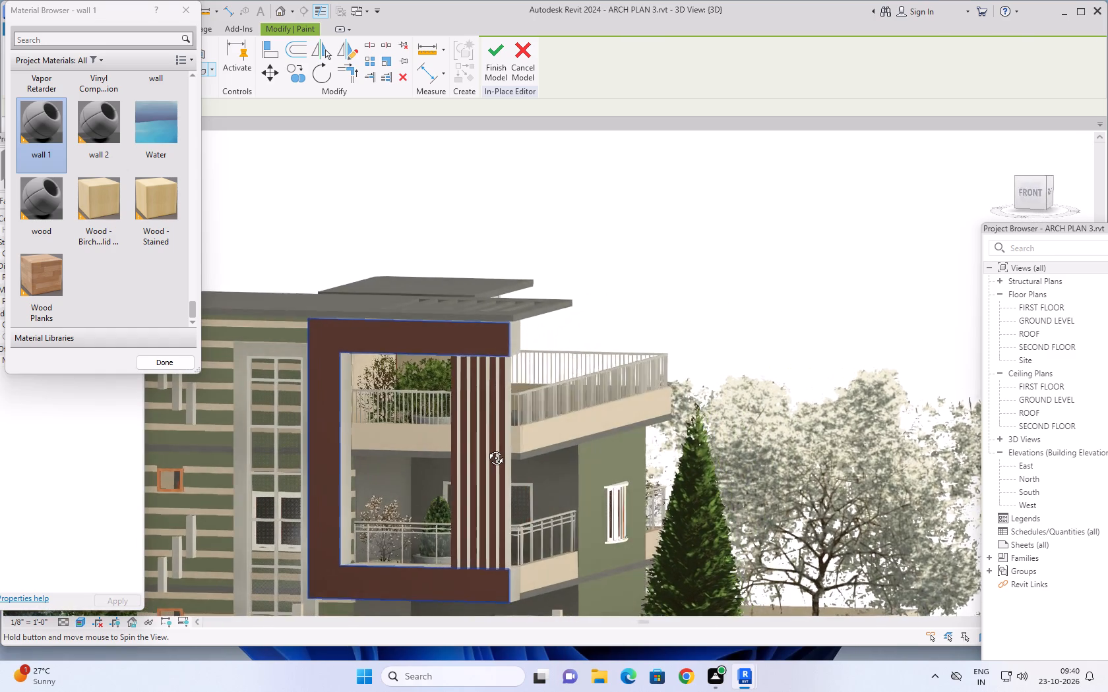
{"action": "middle_click_drag", "start_coordinate": [486, 448], "coordinate": [625, 515]}
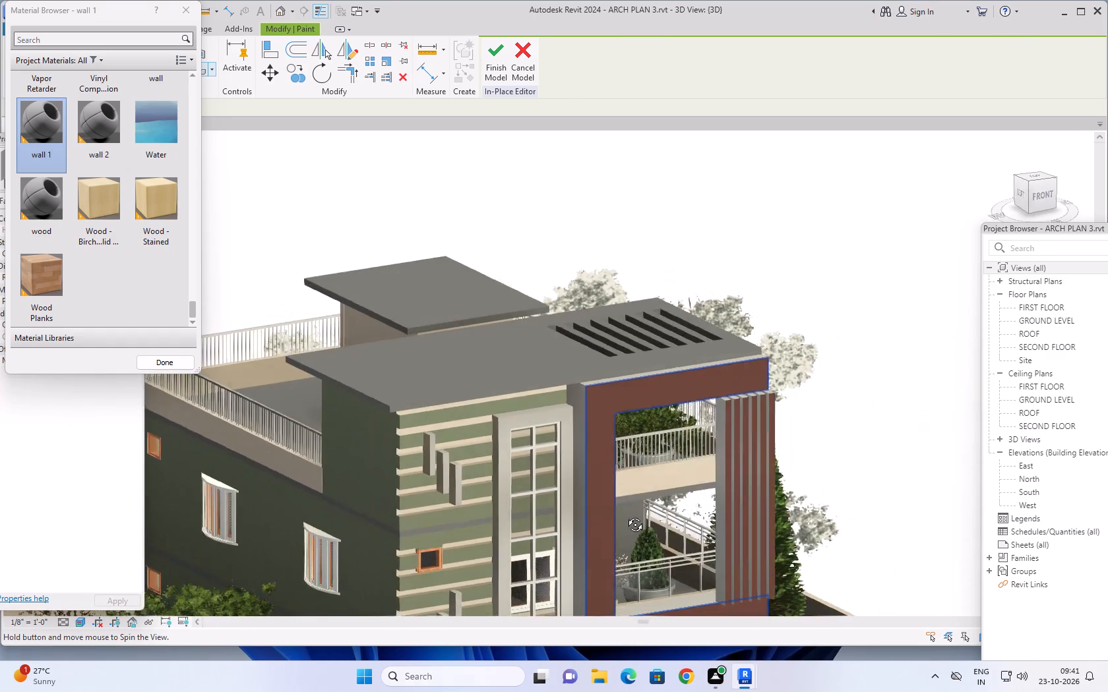
{"action": "middle_click_drag", "start_coordinate": [625, 515], "coordinate": [669, 508]}
{"action": "scroll", "coordinate": [665, 457], "scroll_direction": "up", "scroll_amount": 4}
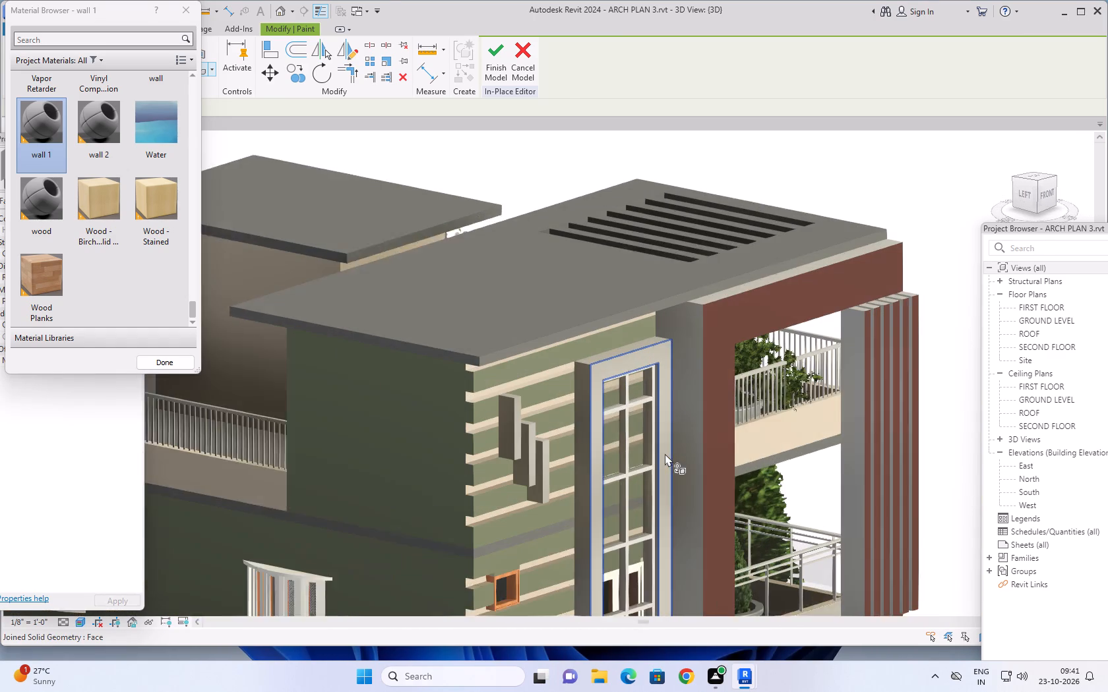
{"action": "left_click", "coordinate": [695, 424]}
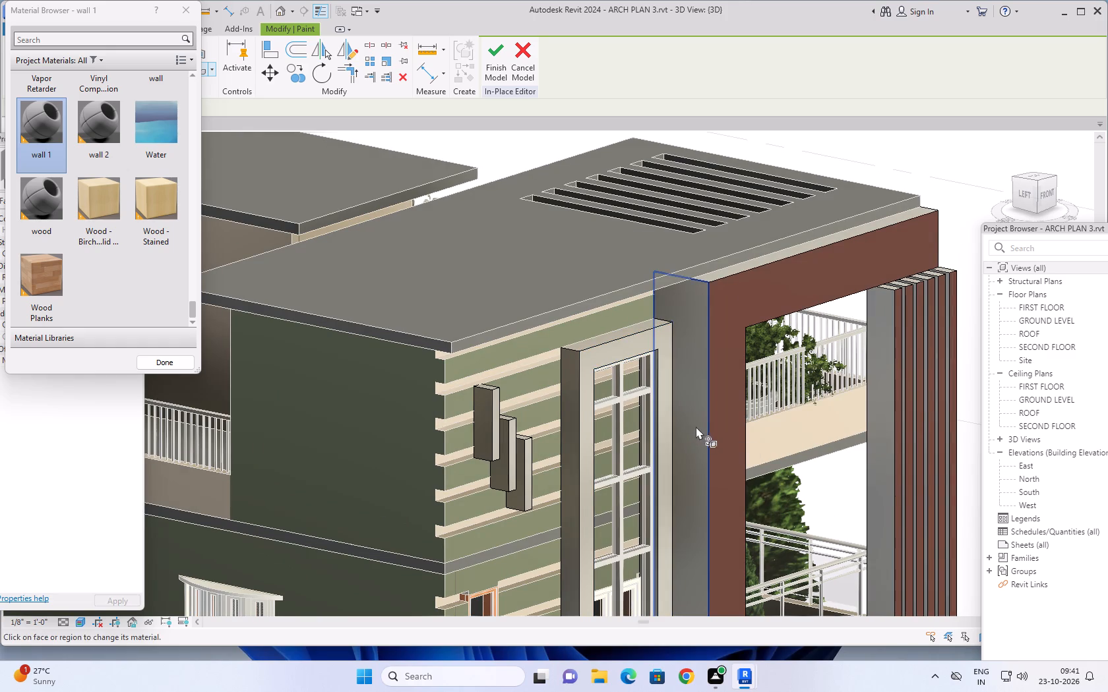
Paint the upward-facing sill inside the balcony frame's opening with the wall 1 material.
{"action": "scroll", "coordinate": [739, 472], "scroll_direction": "down", "scroll_amount": 2}
{"action": "middle_click_drag", "start_coordinate": [711, 434], "coordinate": [686, 515]}
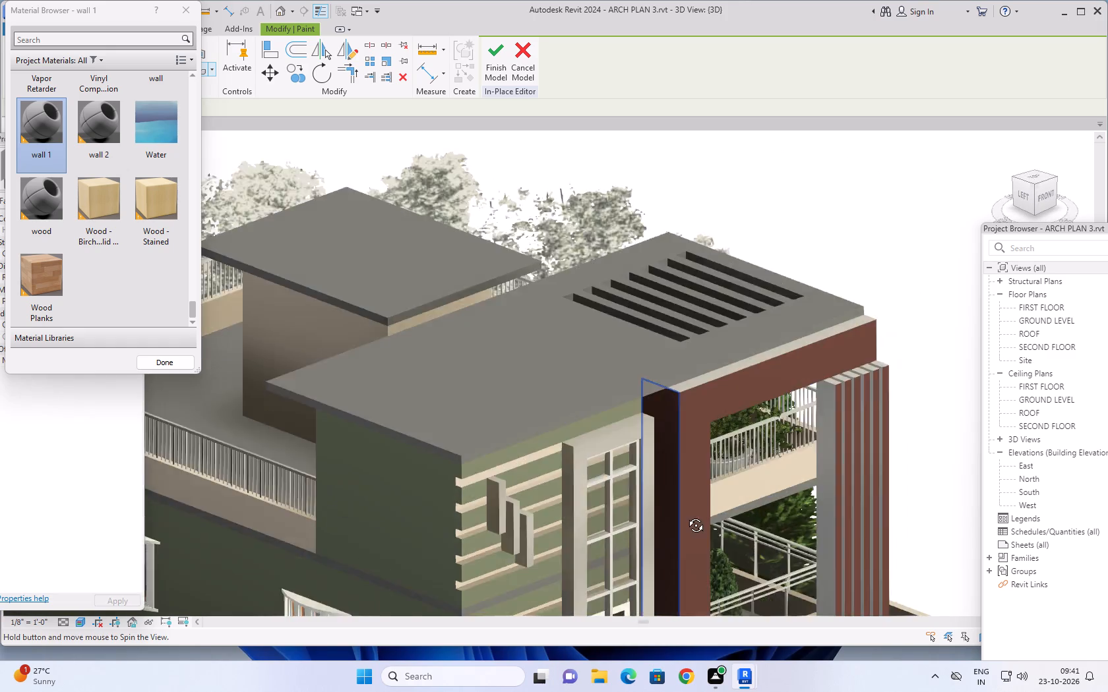
{"action": "middle_click_drag", "start_coordinate": [686, 515], "coordinate": [608, 570]}
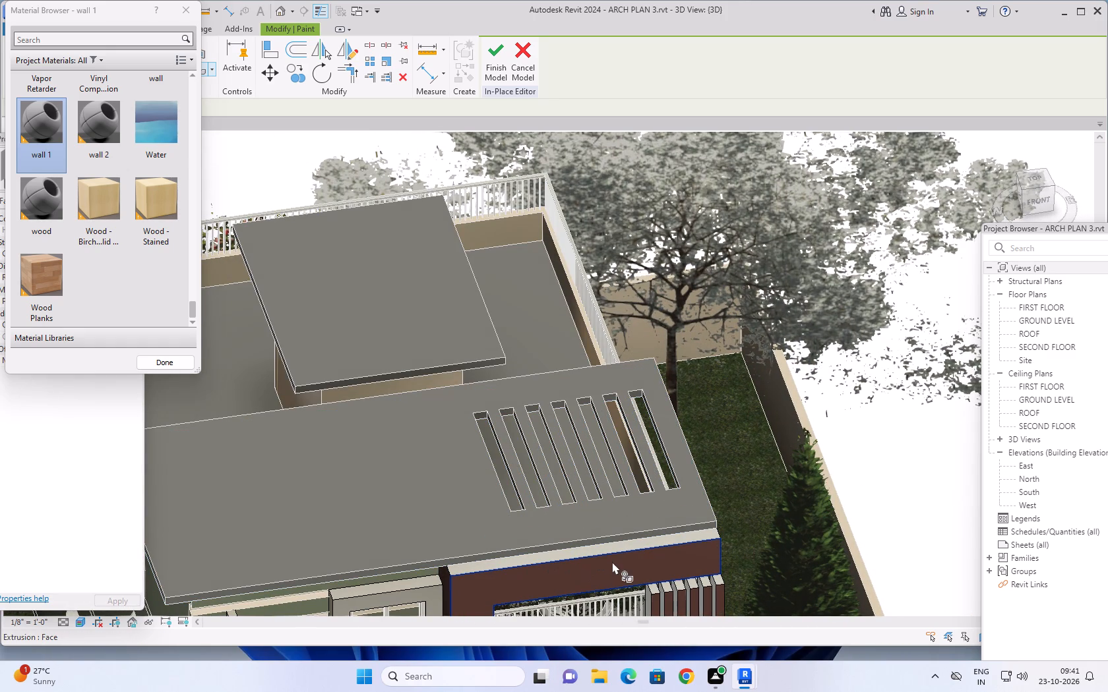
{"action": "middle_click_drag", "start_coordinate": [611, 562], "coordinate": [618, 273]}
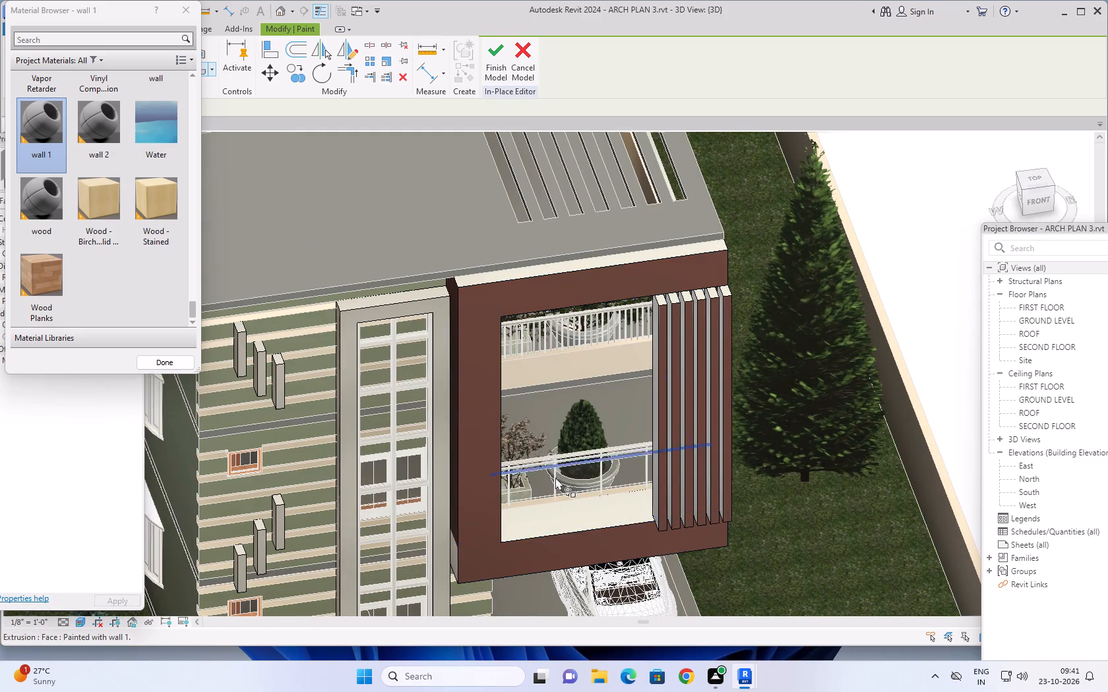
{"action": "left_click", "coordinate": [552, 514]}
Paint the balcony frame's top face and its upper end face on the car-porch side with the wall 1 material.
{"action": "middle_click_drag", "start_coordinate": [583, 519], "coordinate": [569, 533], "text": "shift"}
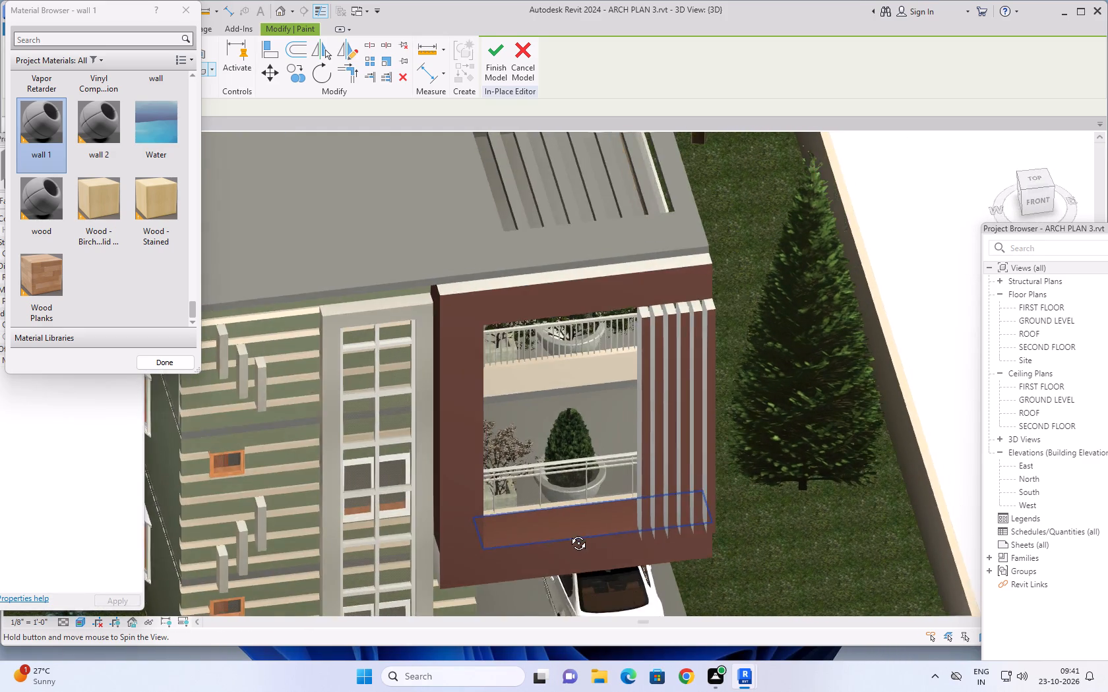
{"action": "middle_click_drag", "start_coordinate": [569, 533], "coordinate": [502, 581], "text": "shift"}
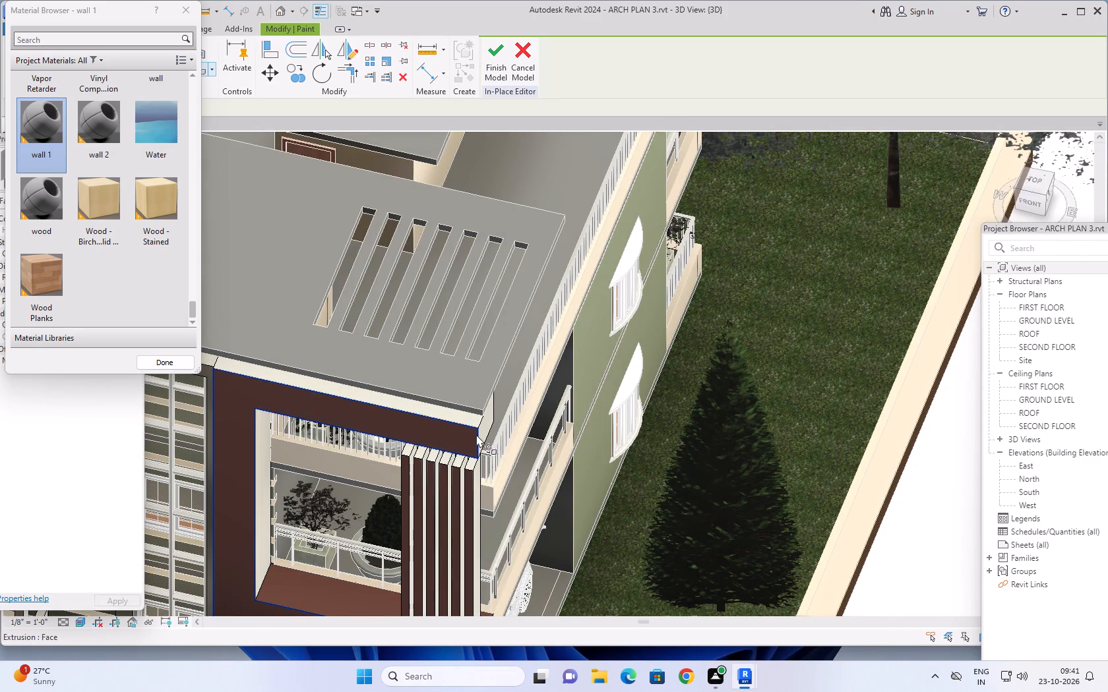
{"action": "middle_click_drag", "start_coordinate": [478, 429], "coordinate": [547, 316]}
{"action": "scroll", "coordinate": [490, 404], "scroll_direction": "down", "scroll_amount": 1}
{"action": "scroll", "coordinate": [541, 362], "scroll_direction": "up", "scroll_amount": 1, "text": "shift"}
{"action": "middle_click_drag", "start_coordinate": [538, 368], "coordinate": [495, 462], "text": "shift"}
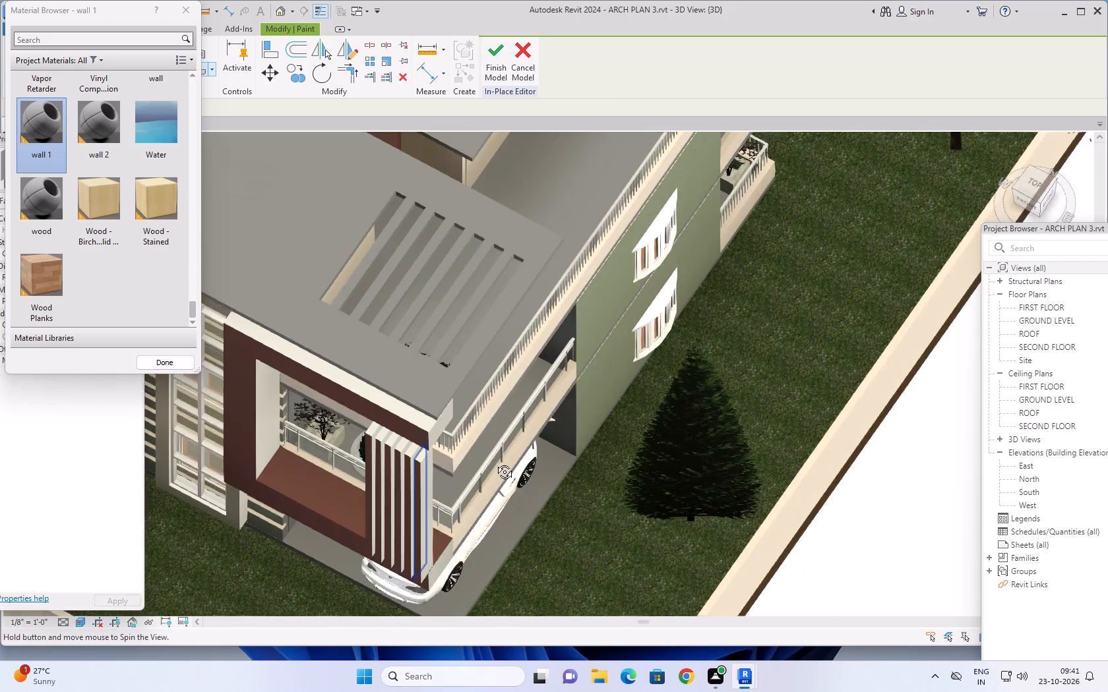
{"action": "middle_click_drag", "start_coordinate": [495, 462], "coordinate": [480, 510], "text": "shift"}
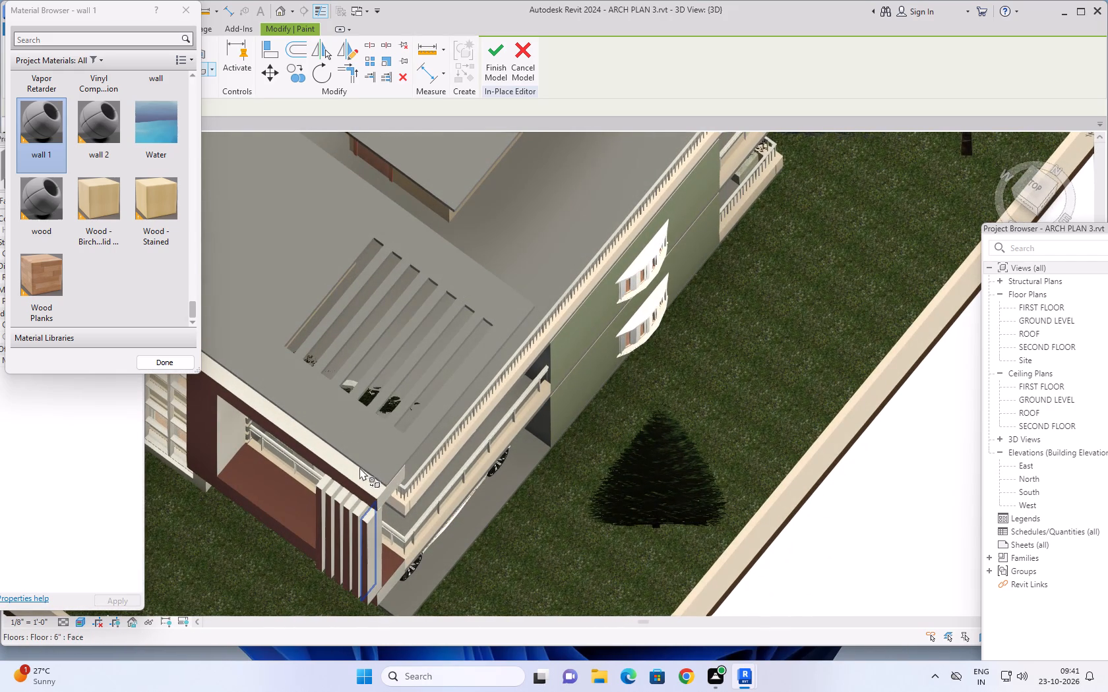
{"action": "left_click", "coordinate": [355, 478]}
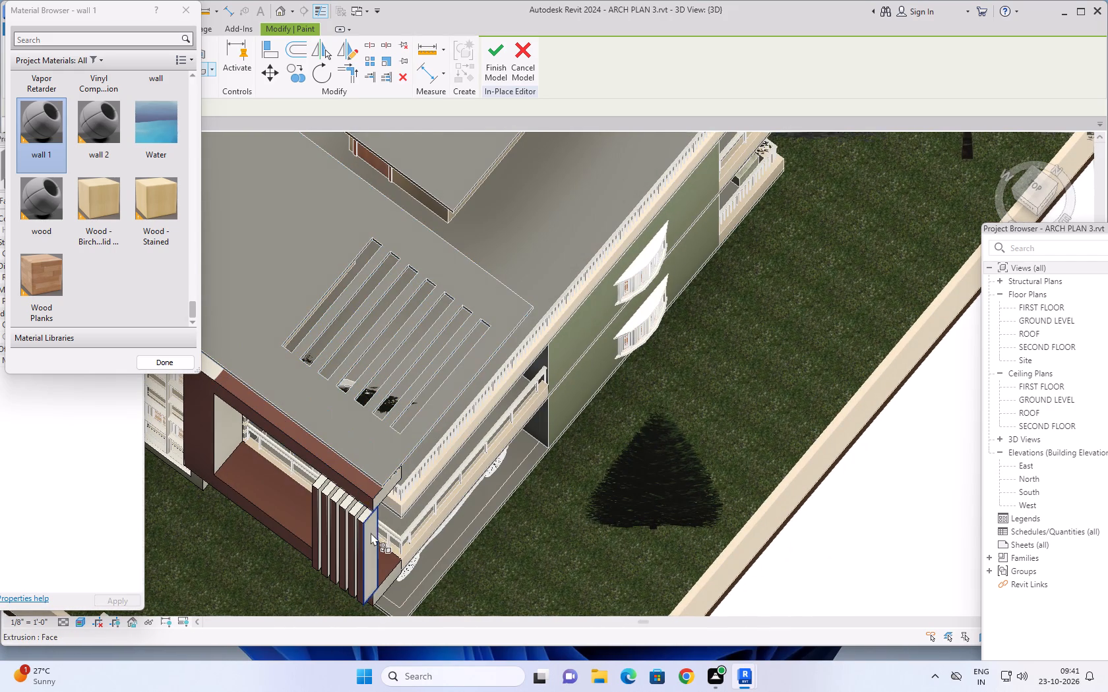
{"action": "left_click", "coordinate": [383, 492]}
Paint the remaining short section of the frame's top face, nearest the tall window, with the wall 1 material.
{"action": "scroll", "coordinate": [384, 506], "scroll_direction": "down", "scroll_amount": 3}
{"action": "middle_click_drag", "start_coordinate": [385, 513], "coordinate": [458, 523]}
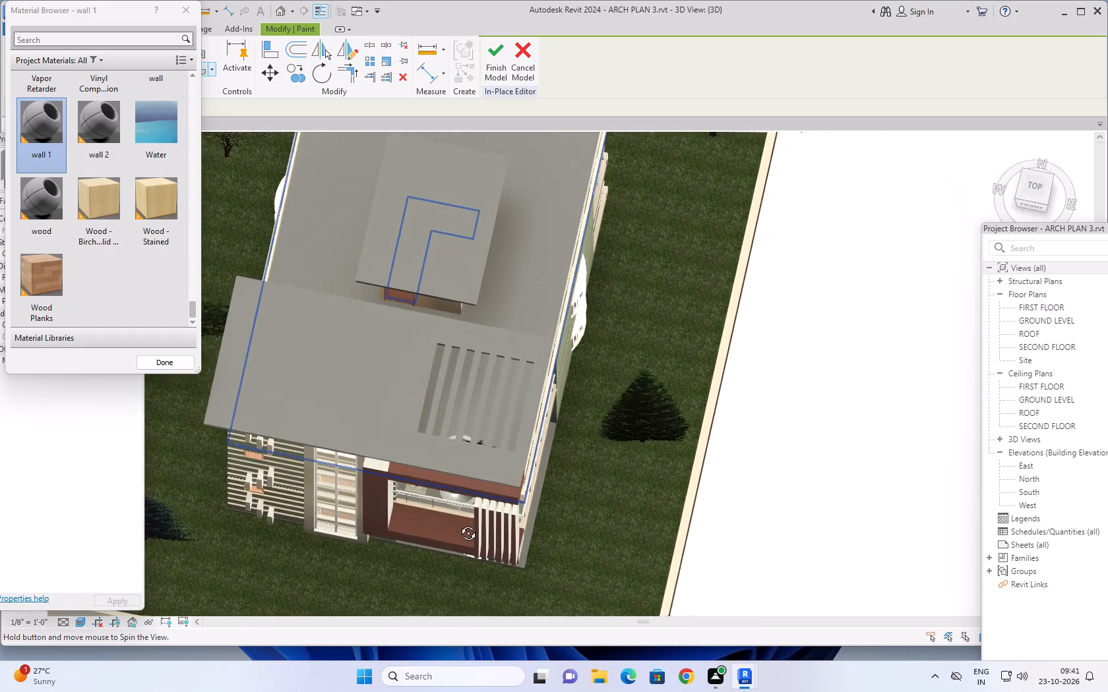
{"action": "middle_click_drag", "start_coordinate": [458, 523], "coordinate": [476, 543]}
{"action": "scroll", "coordinate": [408, 484], "scroll_direction": "up", "scroll_amount": 4}
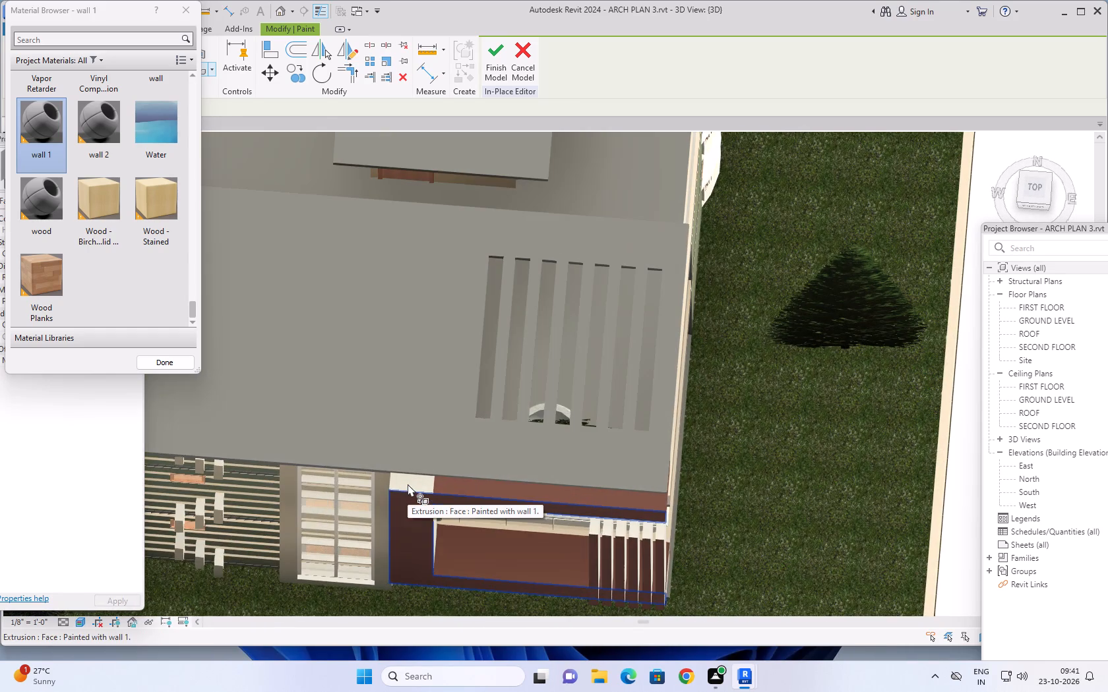
{"action": "left_click", "coordinate": [408, 484]}
Paint the vertical inner side face of the balcony frame's opening, opposite the slats, with the wall 1 material.
{"action": "scroll", "coordinate": [438, 504], "scroll_direction": "down", "scroll_amount": 6}
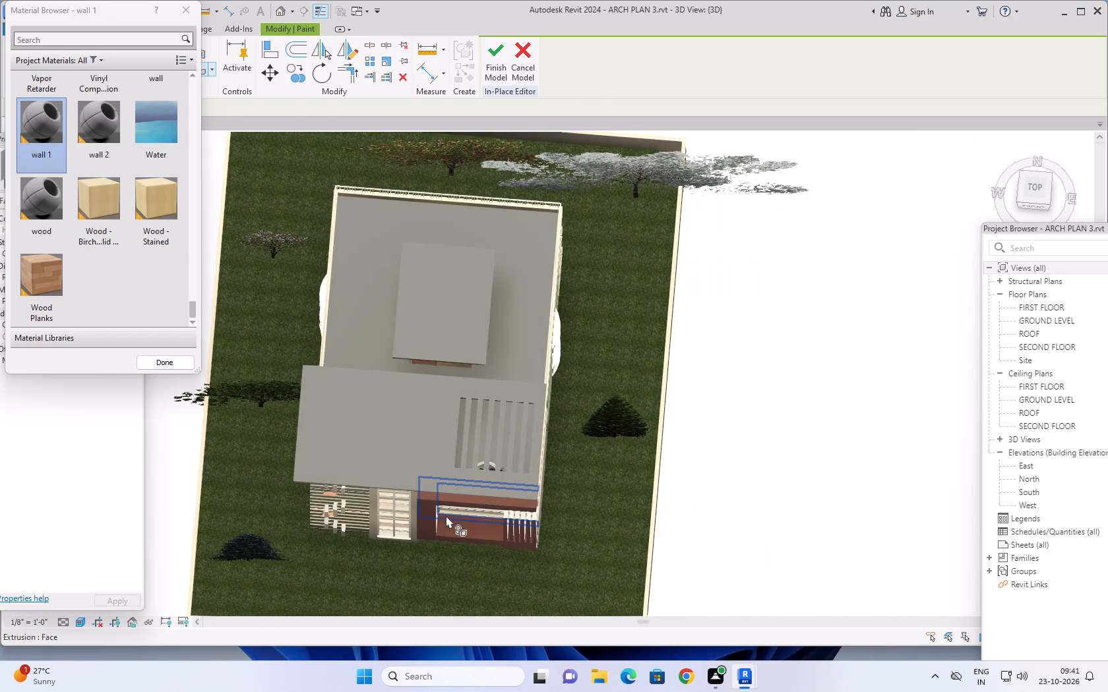
{"action": "middle_click_drag", "start_coordinate": [446, 515], "coordinate": [395, 482]}
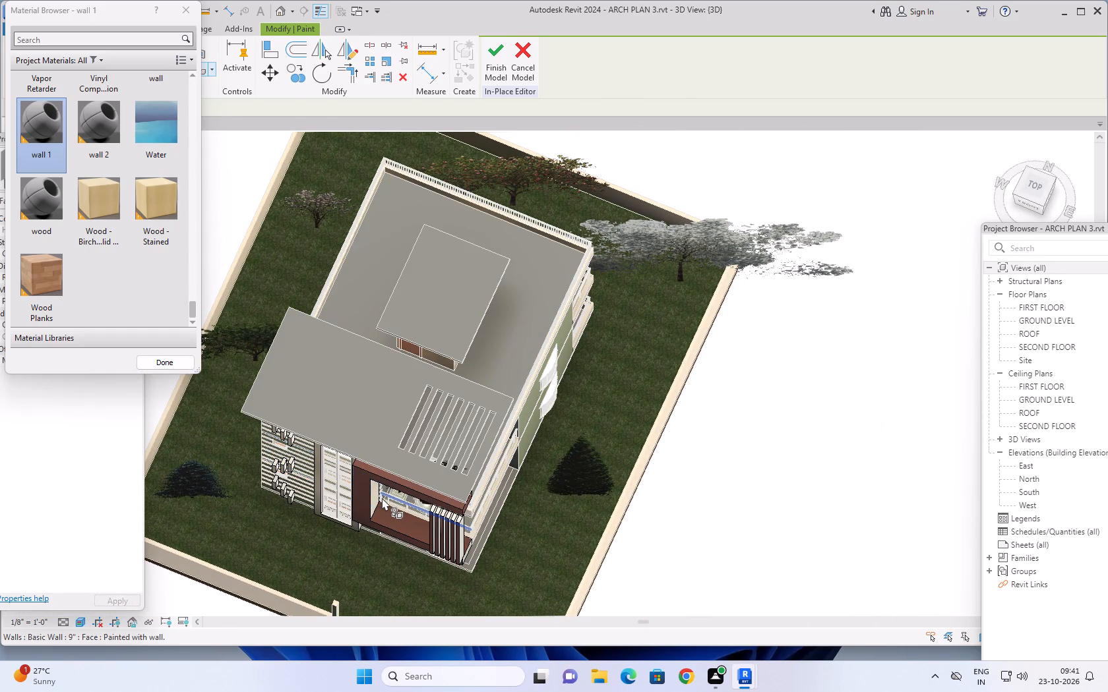
{"action": "middle_click_drag", "start_coordinate": [379, 509], "coordinate": [355, 402], "text": "shift"}
{"action": "scroll", "coordinate": [342, 450], "scroll_direction": "up", "scroll_amount": 4}
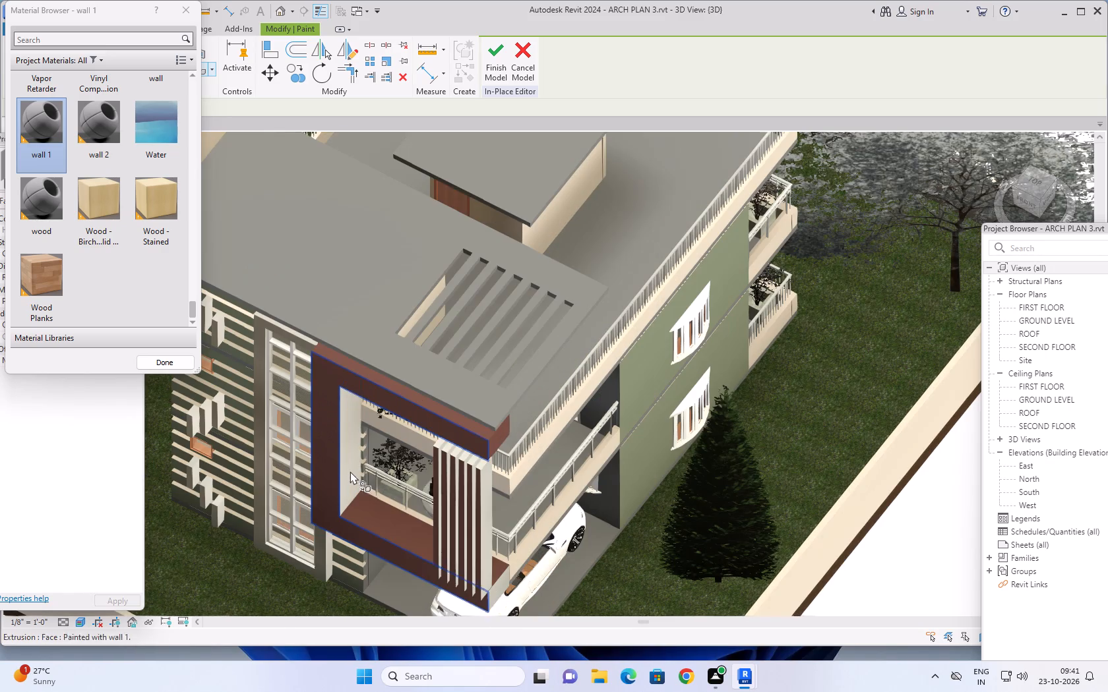
{"action": "scroll", "coordinate": [352, 472], "scroll_direction": "up", "scroll_amount": 4}
{"action": "left_click", "coordinate": [352, 469]}
Paint the balcony frame's lower end face, below the vertical slats on the car-porch side, with the wall 1 material.
{"action": "scroll", "coordinate": [355, 496], "scroll_direction": "down", "scroll_amount": 2}
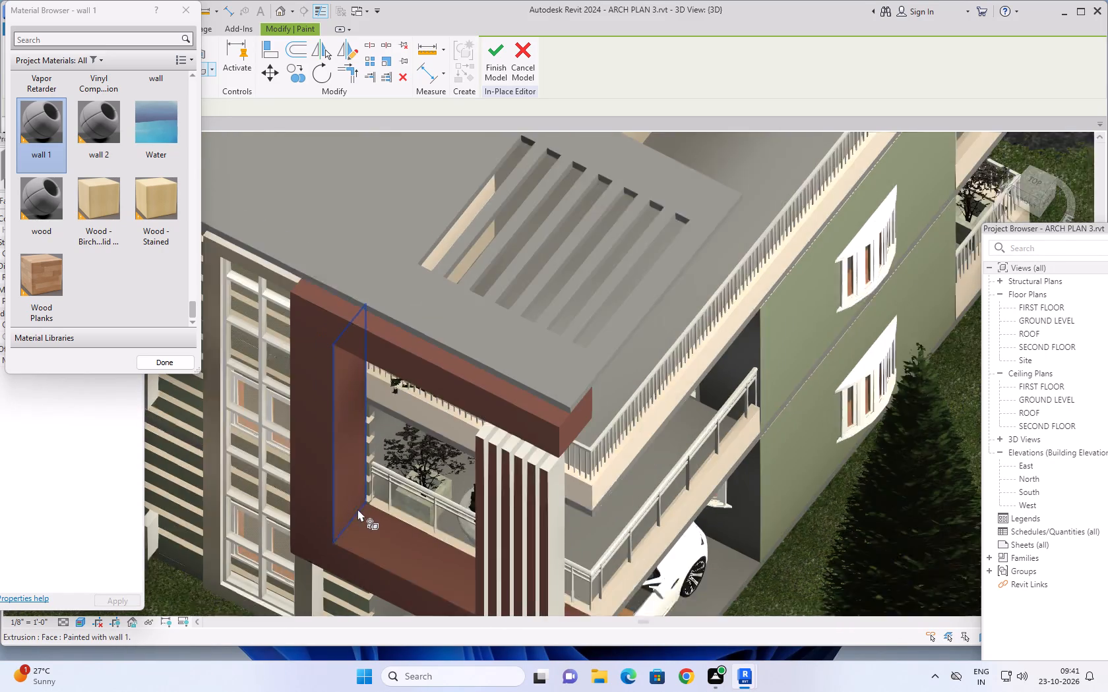
{"action": "scroll", "coordinate": [357, 509], "scroll_direction": "down", "scroll_amount": 1}
{"action": "middle_click_drag", "start_coordinate": [361, 523], "coordinate": [328, 395], "text": "shift"}
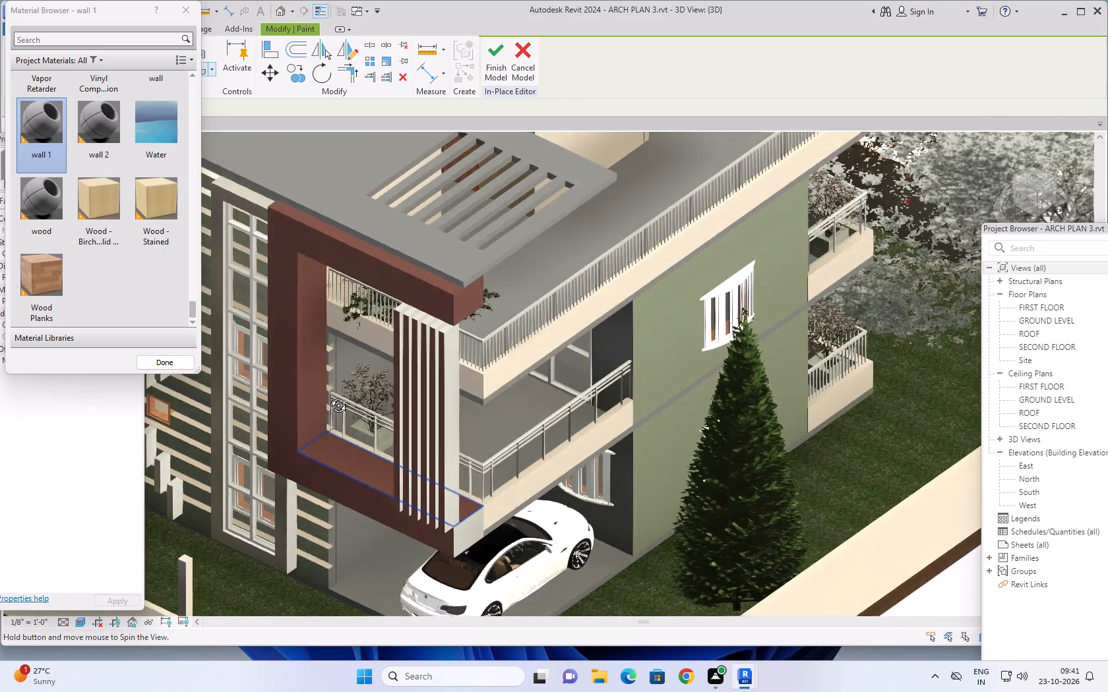
{"action": "middle_click_drag", "start_coordinate": [328, 395], "coordinate": [321, 370], "text": "shift"}
{"action": "left_click", "coordinate": [400, 480]}
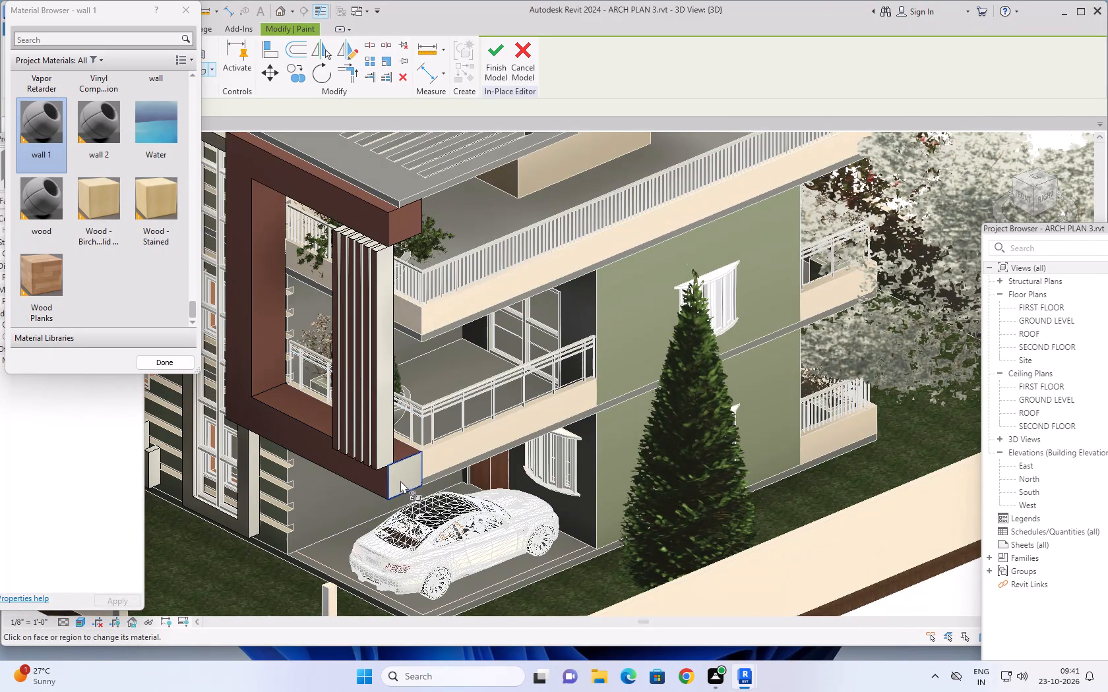
Paint the unpainted lower part of the frame's outer side face, beside the tall window surround, with the wall 1 material.
{"action": "scroll", "coordinate": [321, 469], "scroll_direction": "down", "scroll_amount": 2}
{"action": "middle_click_drag", "start_coordinate": [320, 460], "coordinate": [485, 446], "text": "shift"}
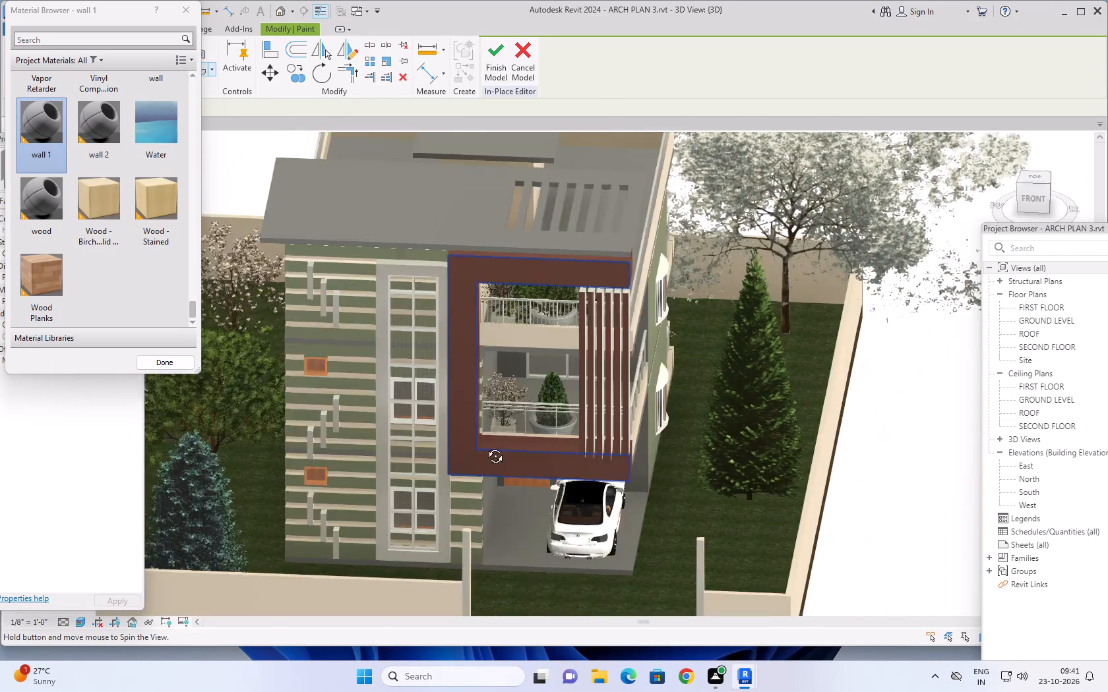
{"action": "middle_click_drag", "start_coordinate": [485, 446], "coordinate": [569, 437], "text": "shift"}
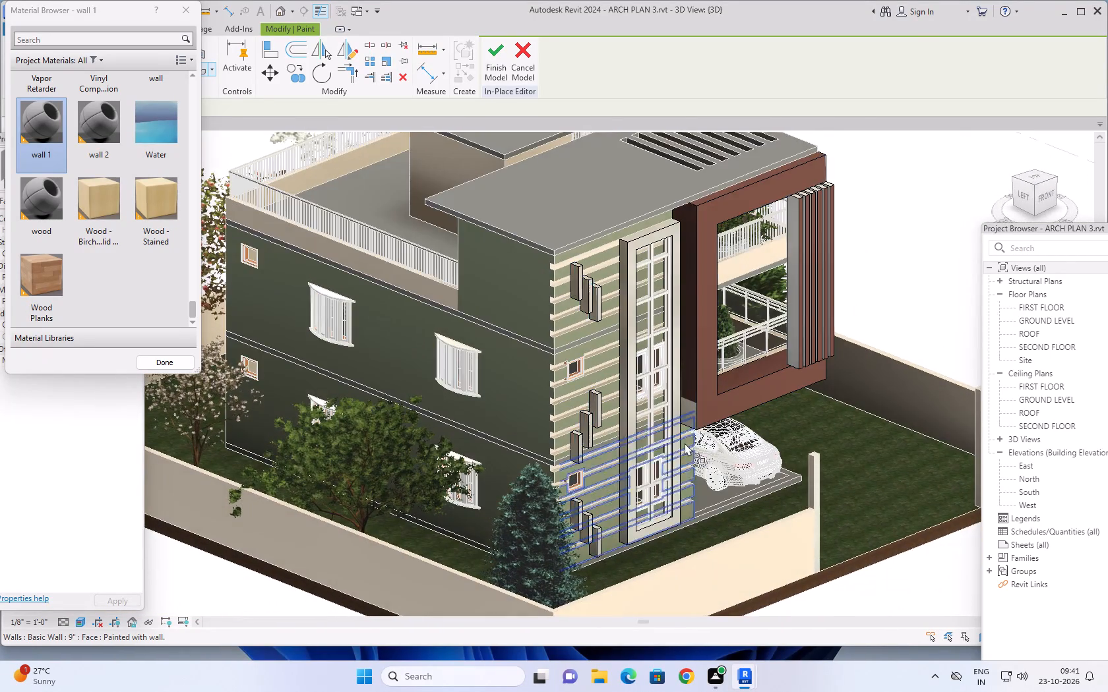
{"action": "scroll", "coordinate": [684, 440], "scroll_direction": "up", "scroll_amount": 7}
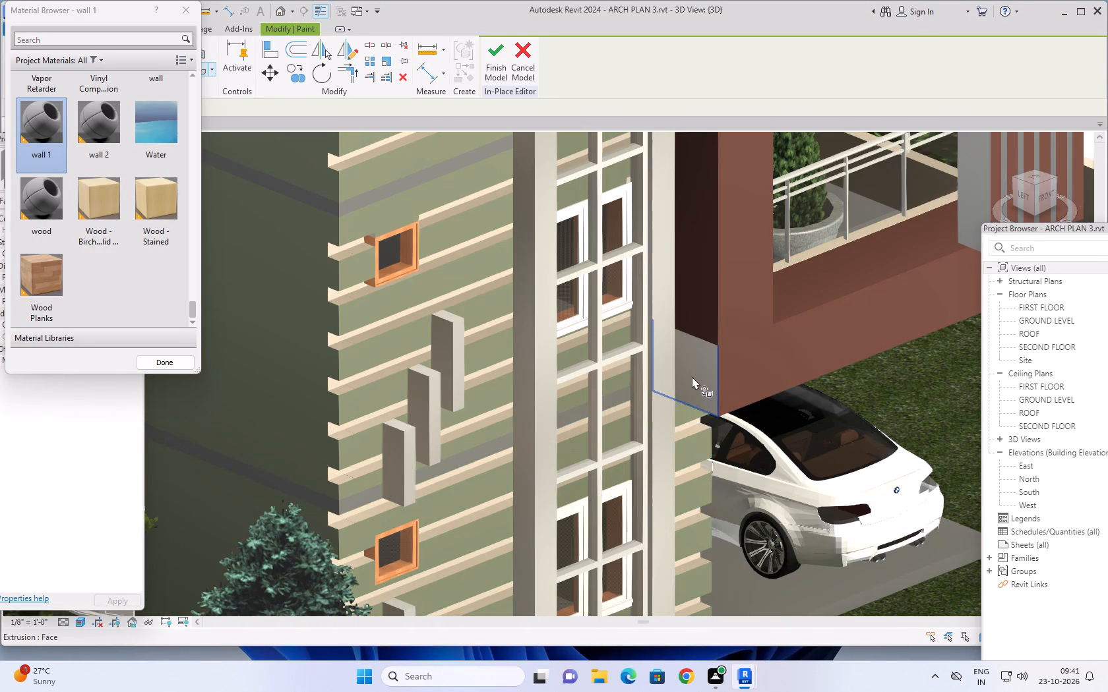
{"action": "left_click", "coordinate": [696, 372]}
Examine the painted balcony frame from the front and the window side to check its faces.
{"action": "scroll", "coordinate": [724, 397], "scroll_direction": "down", "scroll_amount": 3}
{"action": "middle_click_drag", "start_coordinate": [754, 362], "coordinate": [745, 367]}
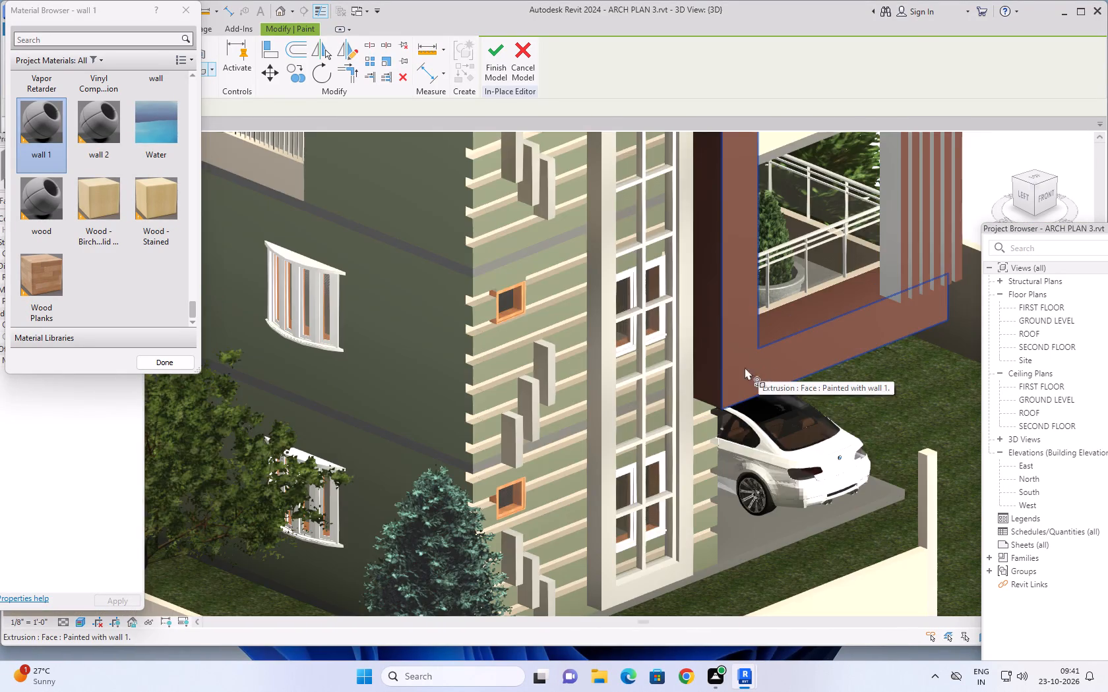
{"action": "middle_click_drag", "start_coordinate": [745, 367], "coordinate": [511, 478]}
{"action": "scroll", "coordinate": [513, 465], "scroll_direction": "down", "scroll_amount": 2}
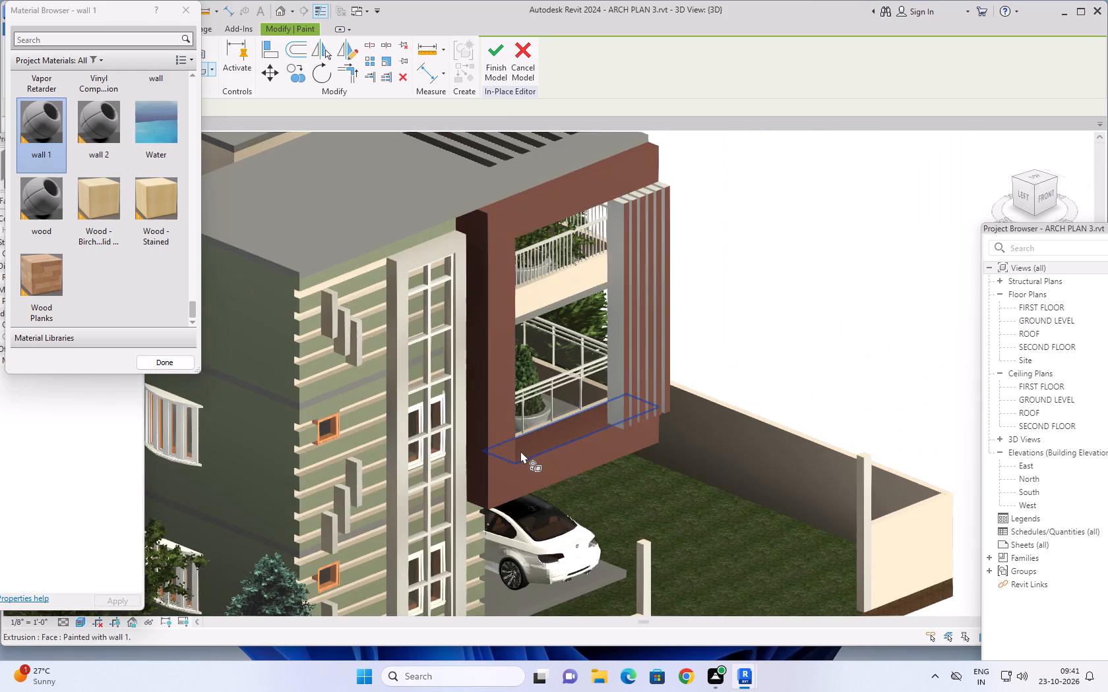
{"action": "middle_click_drag", "start_coordinate": [553, 438], "coordinate": [452, 509]}
{"action": "middle_click_drag", "start_coordinate": [485, 501], "coordinate": [477, 503]}
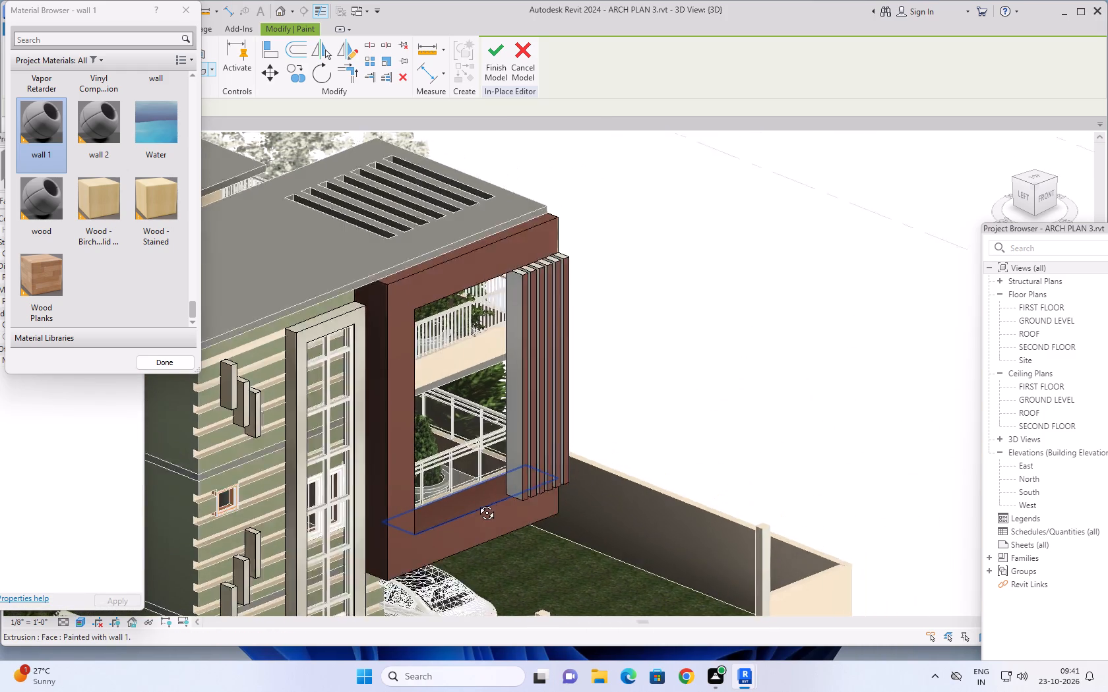
{"action": "middle_click_drag", "start_coordinate": [477, 503], "coordinate": [414, 383]}
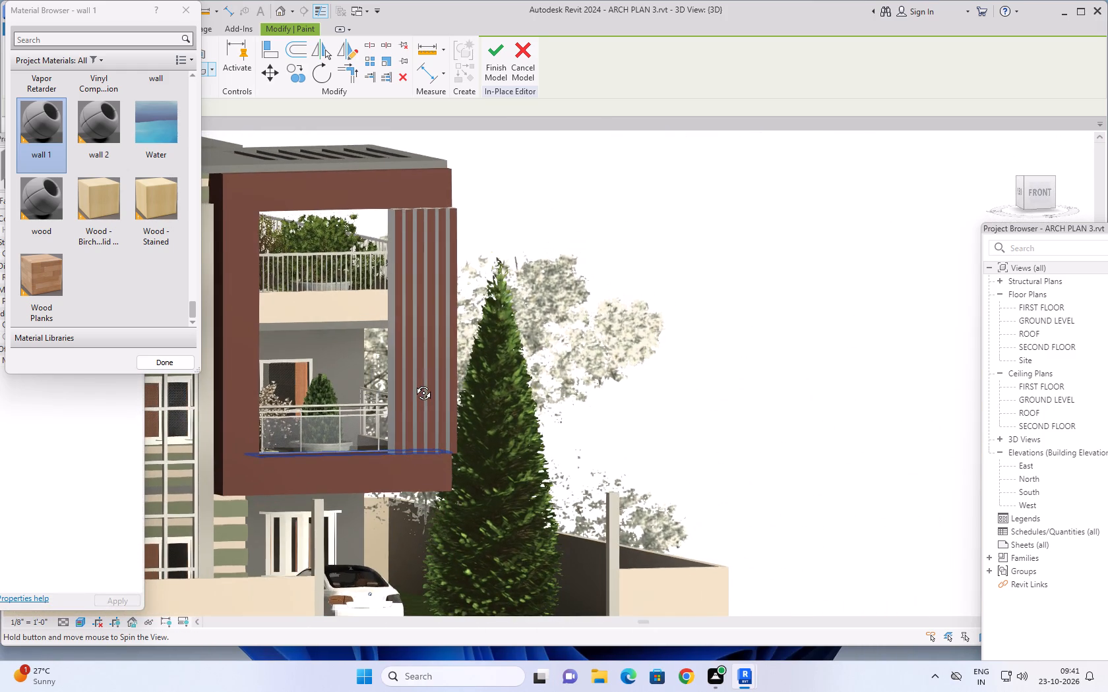
{"action": "middle_click_drag", "start_coordinate": [414, 383], "coordinate": [504, 433]}
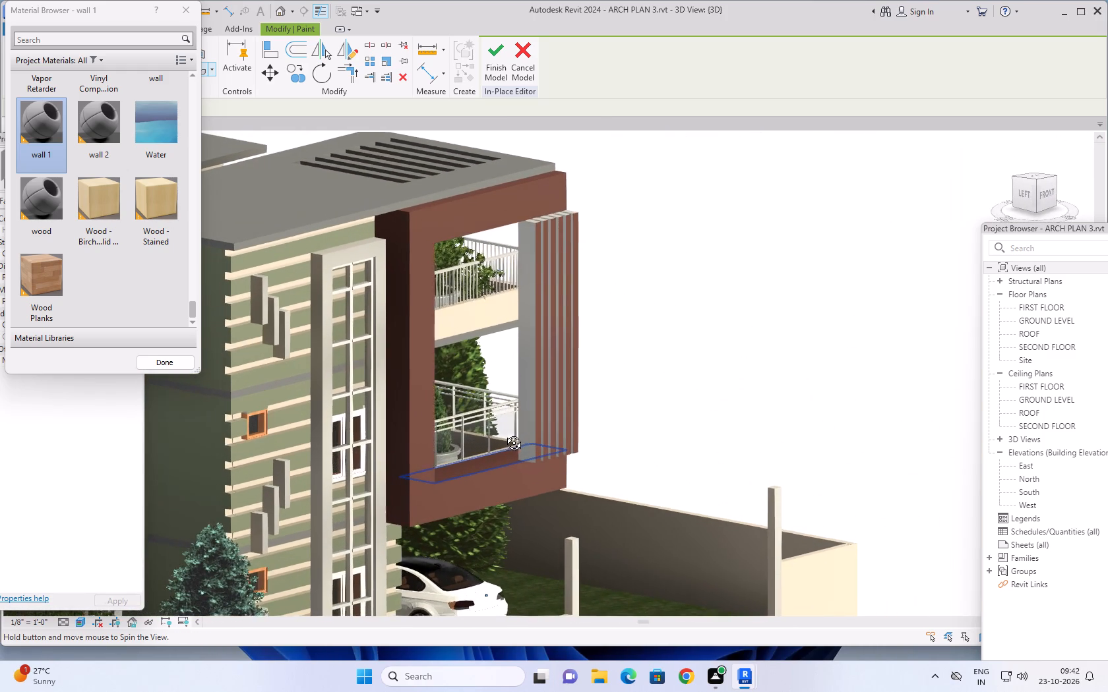
{"action": "middle_click_drag", "start_coordinate": [504, 433], "coordinate": [505, 432]}
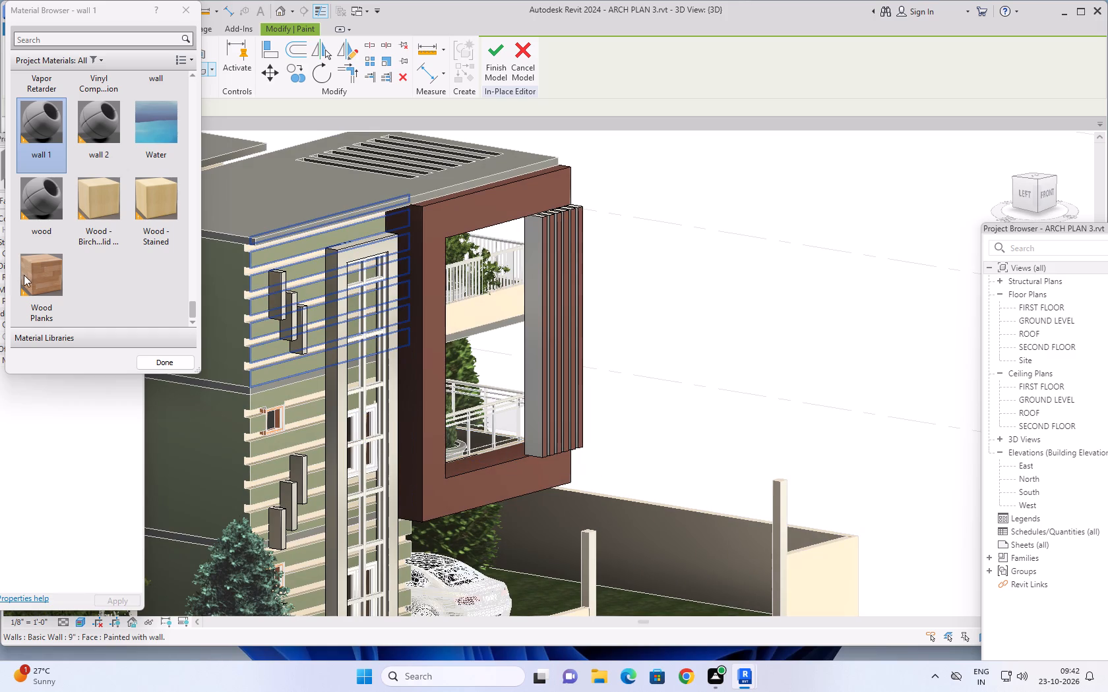
Paint the front face of the tall window surround beside the balcony frame with the wall 2 material.
{"action": "left_click", "coordinate": [97, 133]}
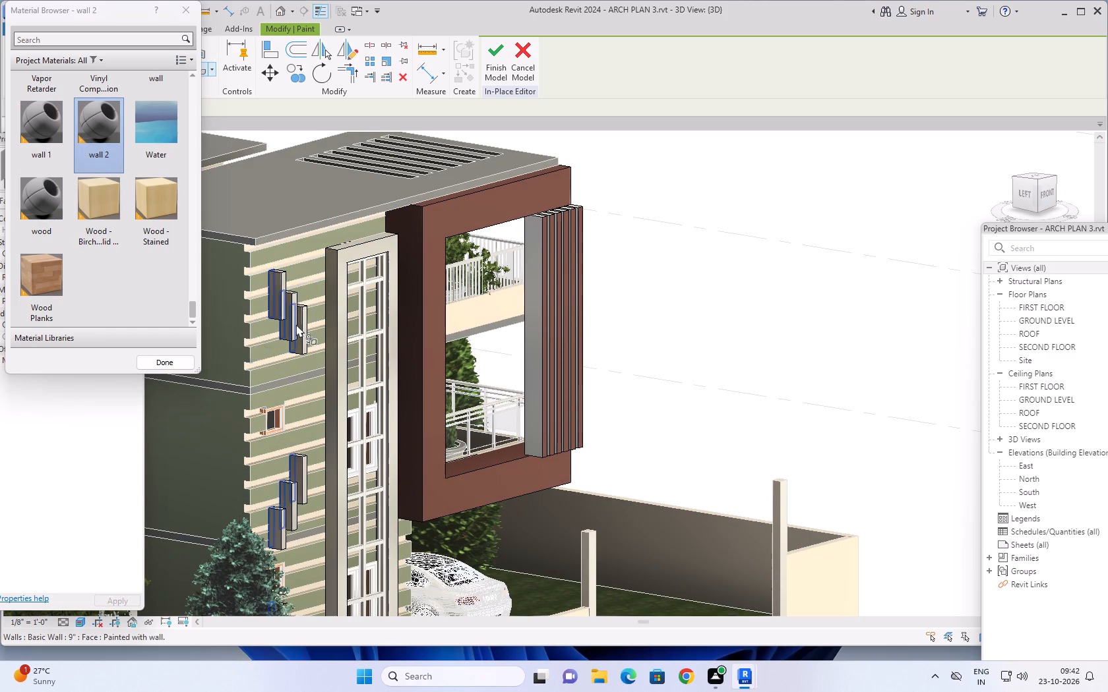
{"action": "left_click", "coordinate": [338, 314]}
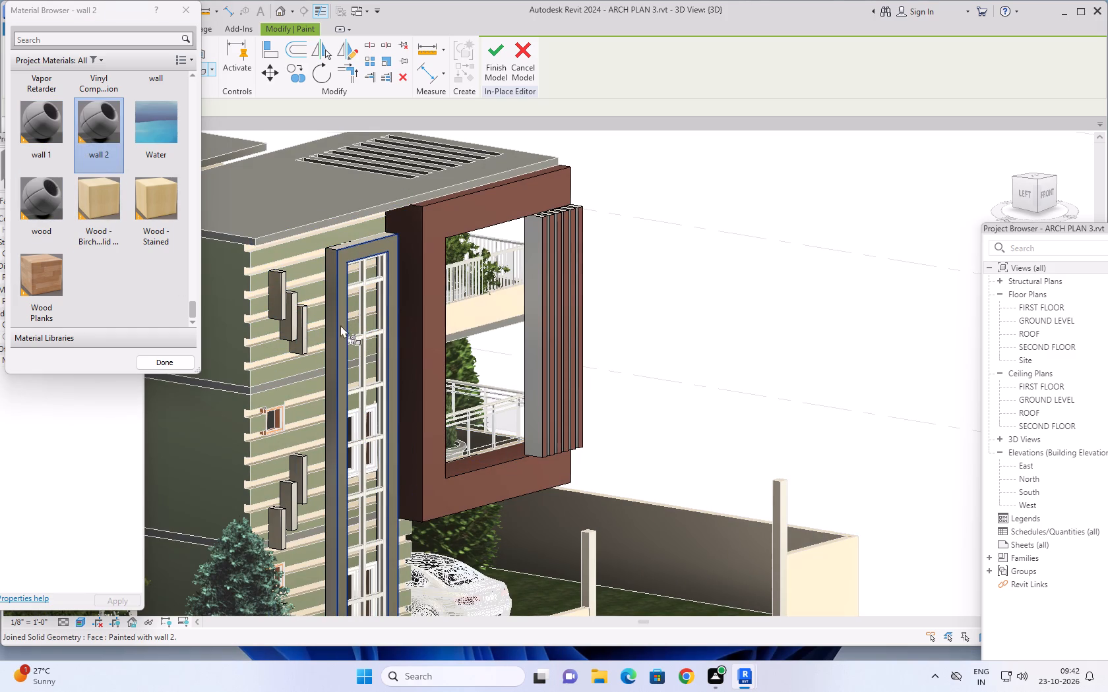
{"action": "scroll", "coordinate": [340, 358], "scroll_direction": "down", "scroll_amount": 1}
{"action": "middle_click_drag", "start_coordinate": [331, 359], "coordinate": [280, 306], "text": "shift"}
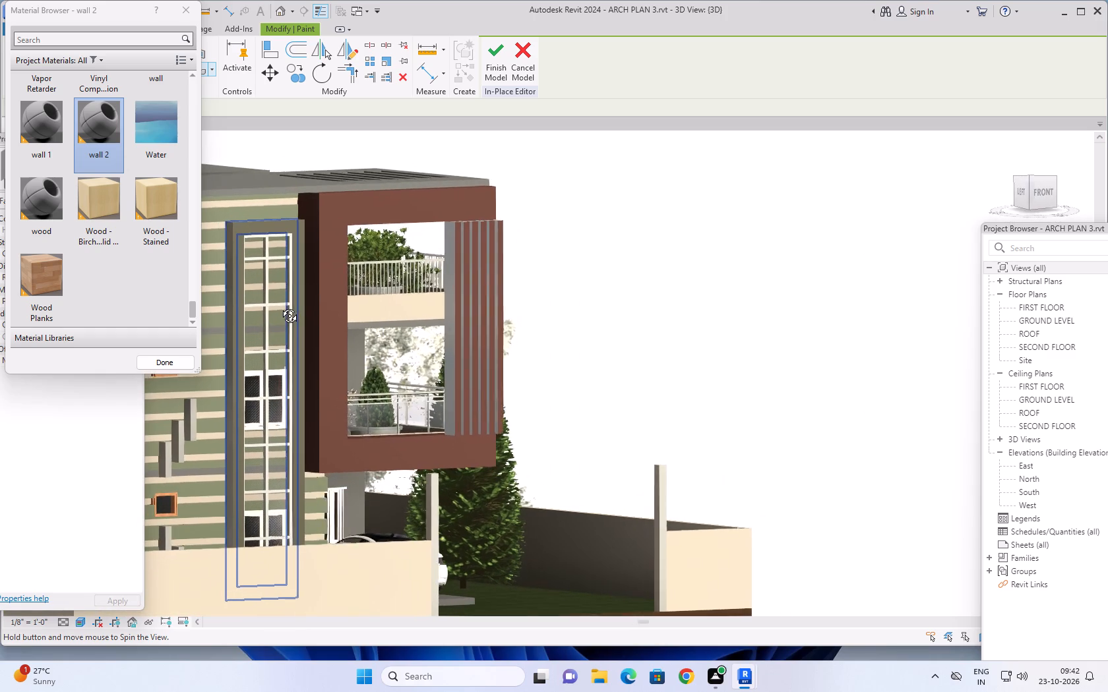
{"action": "middle_click_drag", "start_coordinate": [280, 306], "coordinate": [295, 308], "text": "shift"}
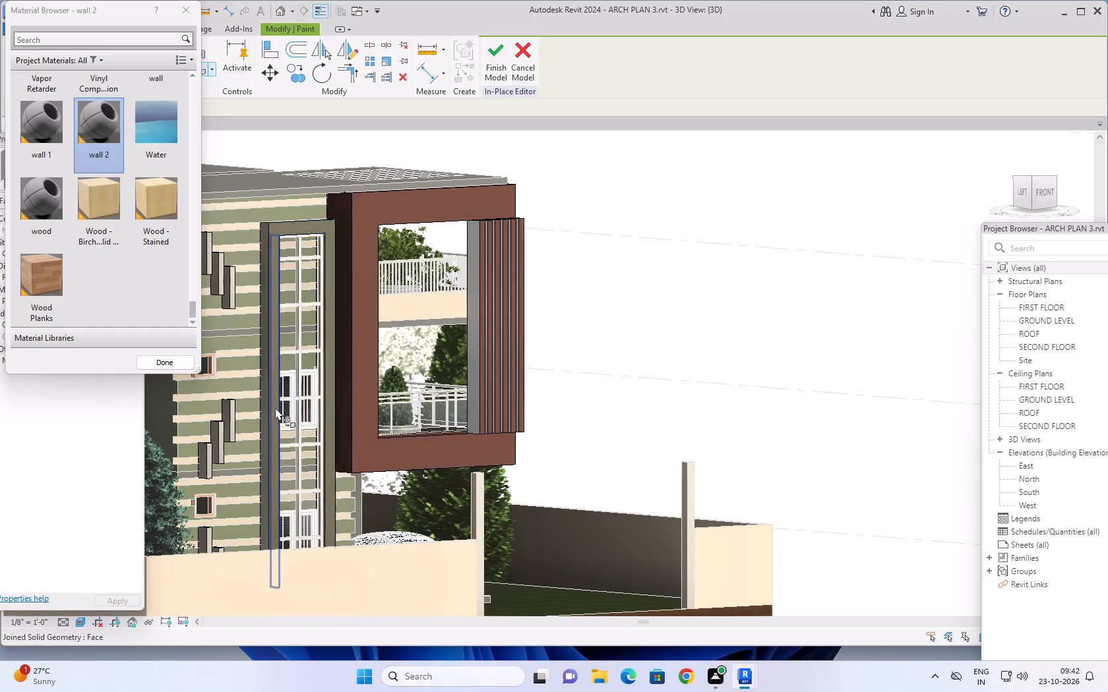
{"action": "scroll", "coordinate": [601, 383], "scroll_direction": "down", "scroll_amount": 2}
{"action": "middle_click_drag", "start_coordinate": [609, 386], "coordinate": [727, 366]}
{"action": "scroll", "coordinate": [624, 380], "scroll_direction": "down", "scroll_amount": 1}
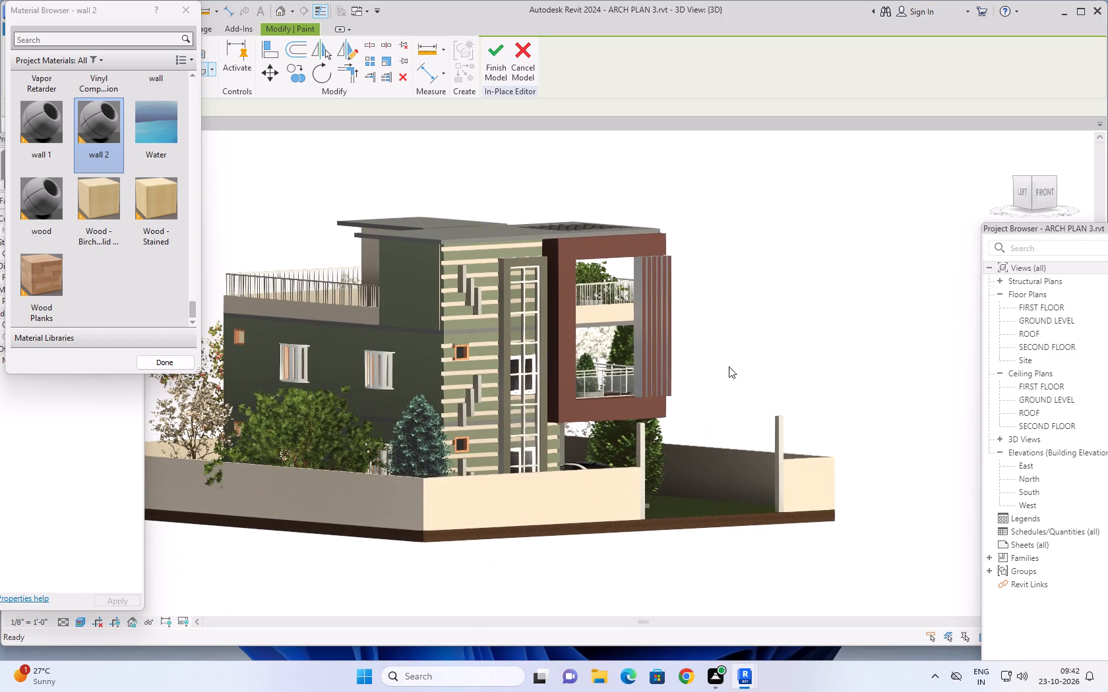
Examine the painted window surround and balcony frame from the front, from above and from the side wall's corner.
{"action": "middle_click_drag", "start_coordinate": [729, 369], "coordinate": [677, 366], "text": "shift"}
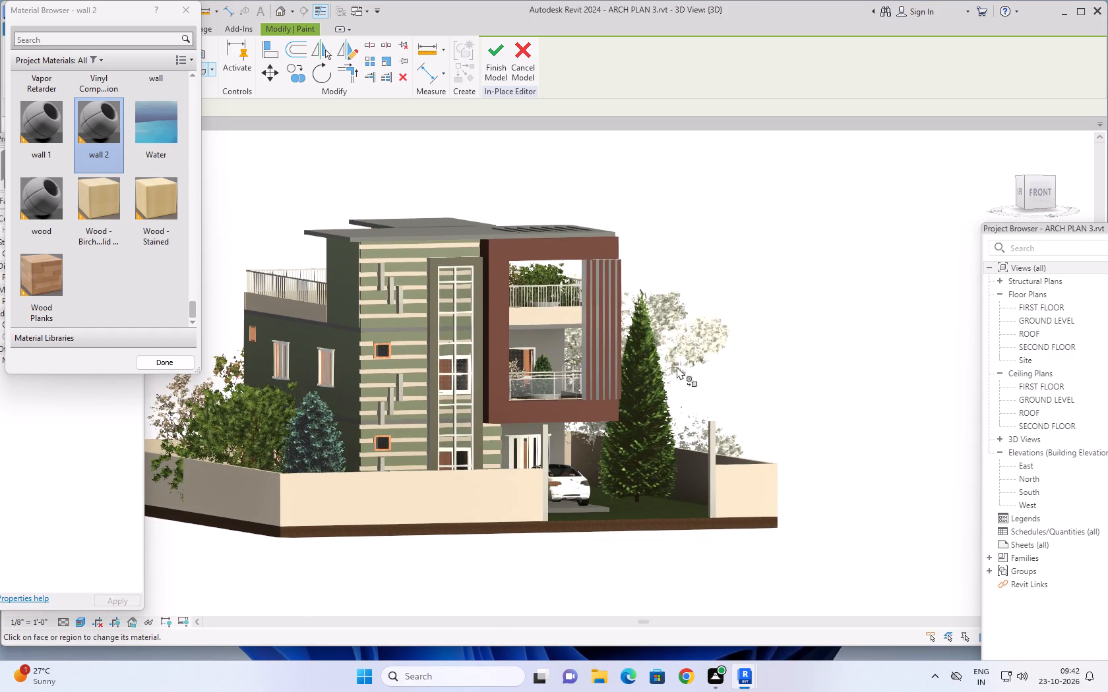
{"action": "scroll", "coordinate": [416, 323], "scroll_direction": "up", "scroll_amount": 3}
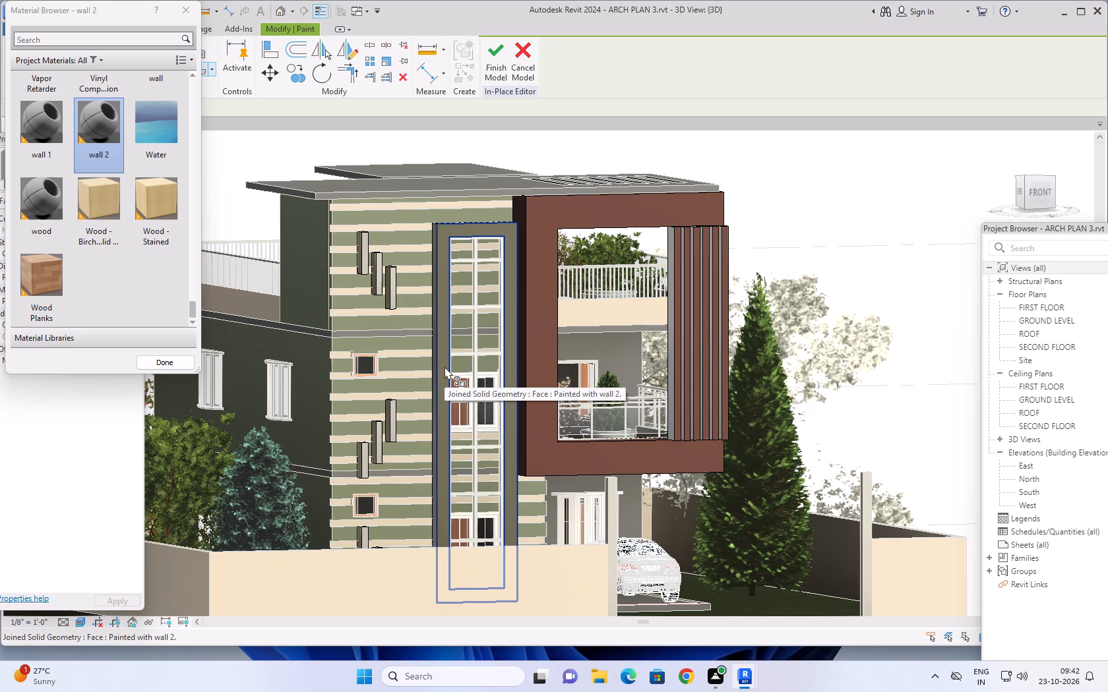
{"action": "scroll", "coordinate": [445, 366], "scroll_direction": "up", "scroll_amount": 1}
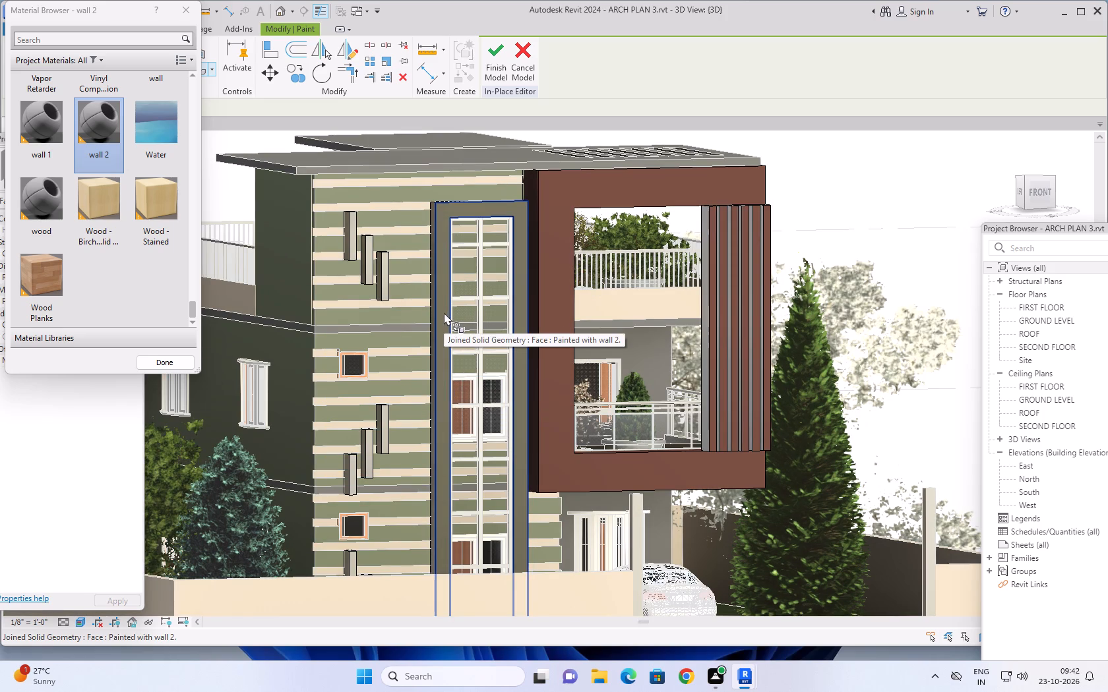
{"action": "middle_click_drag", "start_coordinate": [444, 312], "coordinate": [455, 359], "text": "shift"}
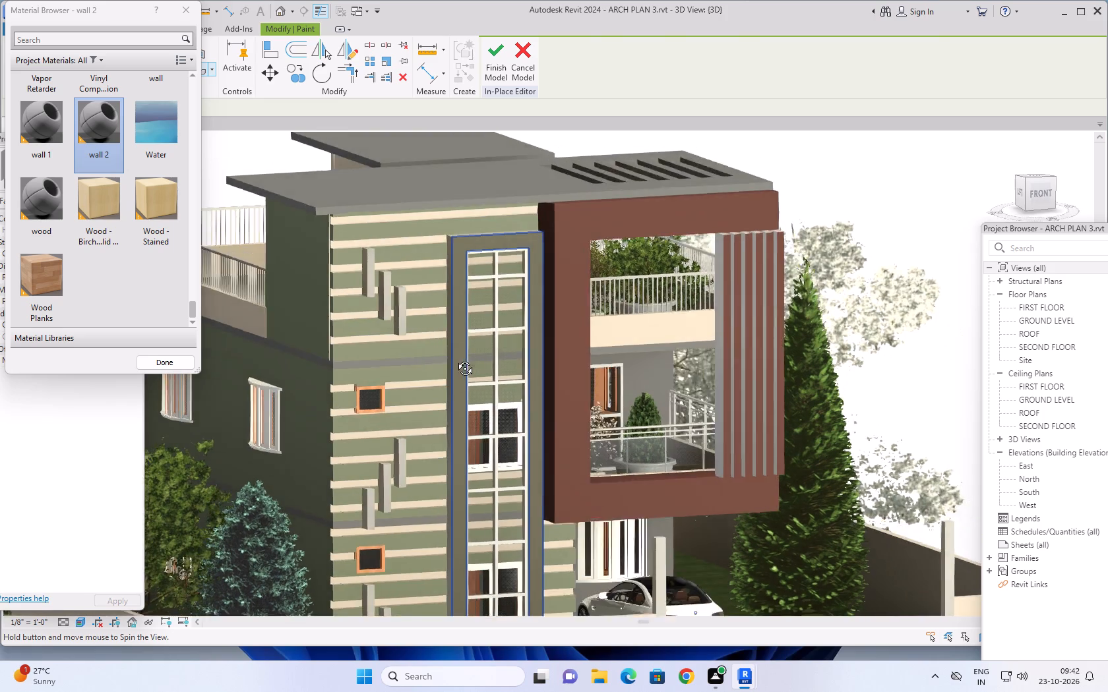
{"action": "middle_click_drag", "start_coordinate": [455, 359], "coordinate": [463, 378], "text": "shift"}
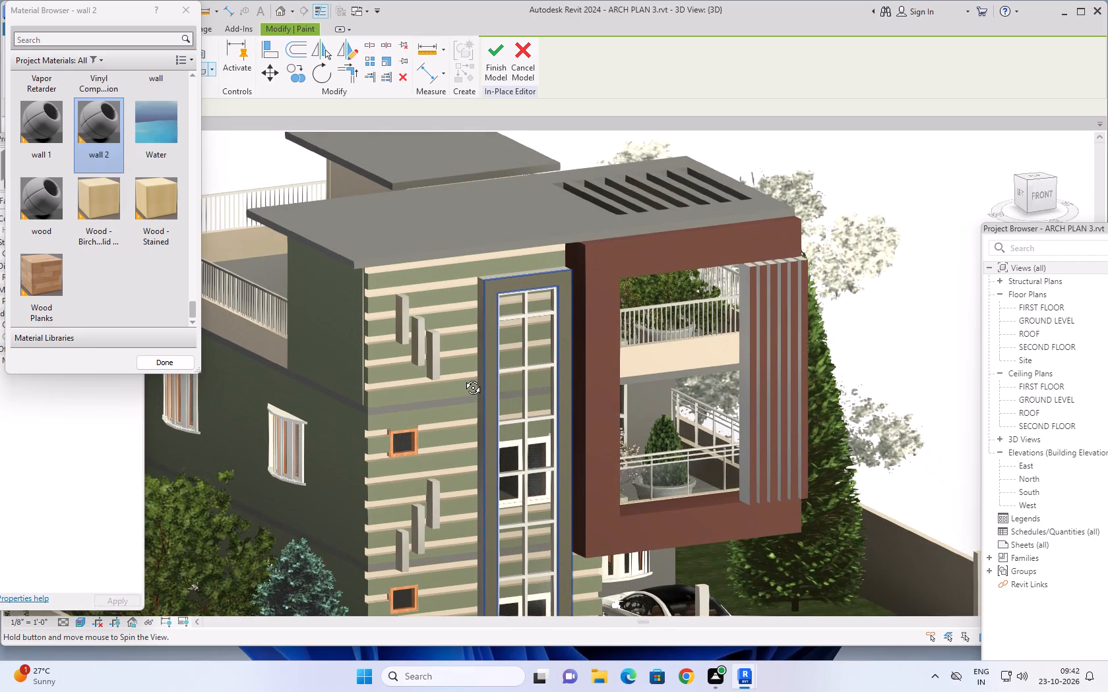
{"action": "middle_click_drag", "start_coordinate": [463, 378], "coordinate": [464, 378], "text": "shift"}
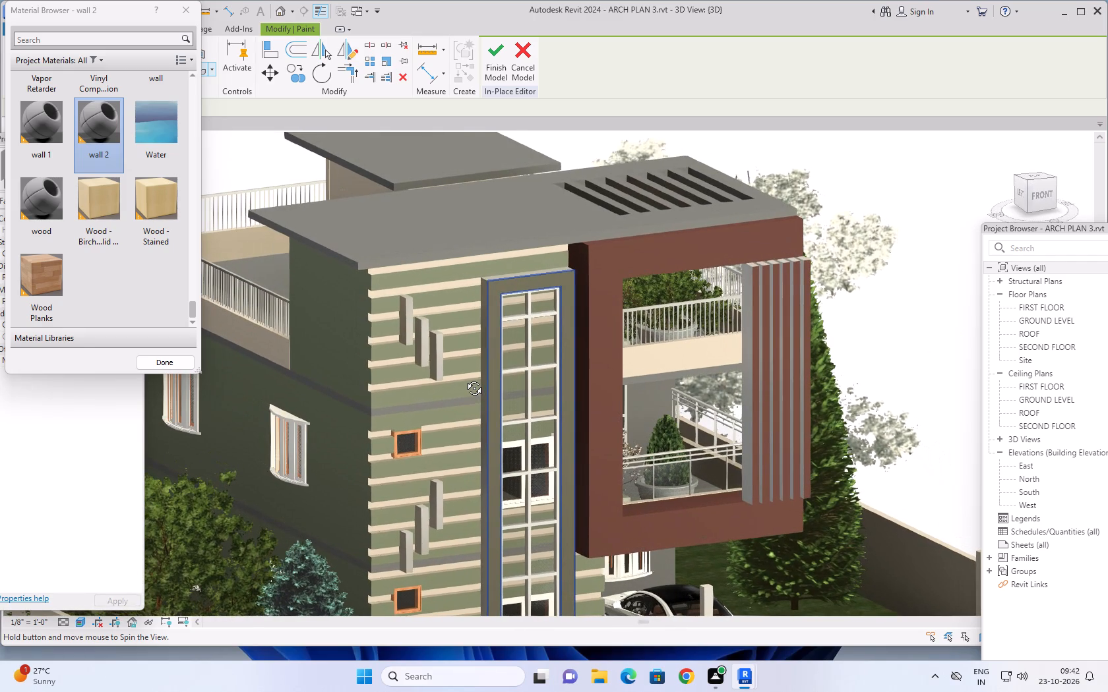
{"action": "middle_click_drag", "start_coordinate": [464, 378], "coordinate": [466, 384], "text": "shift"}
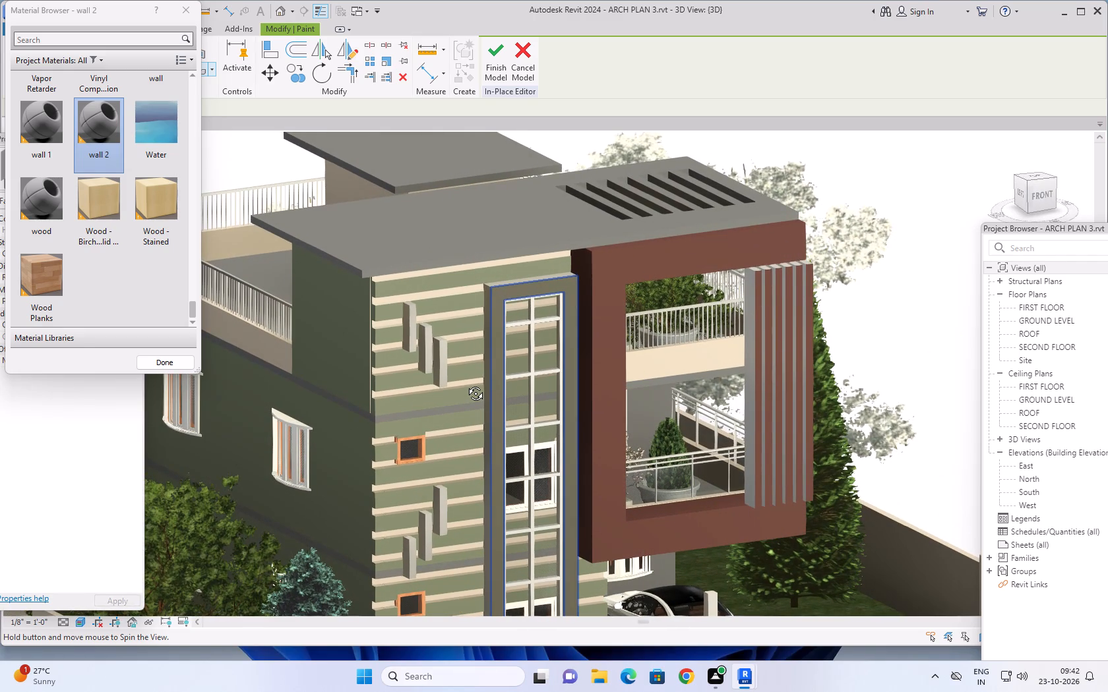
{"action": "middle_click_drag", "start_coordinate": [466, 384], "coordinate": [466, 386], "text": "shift"}
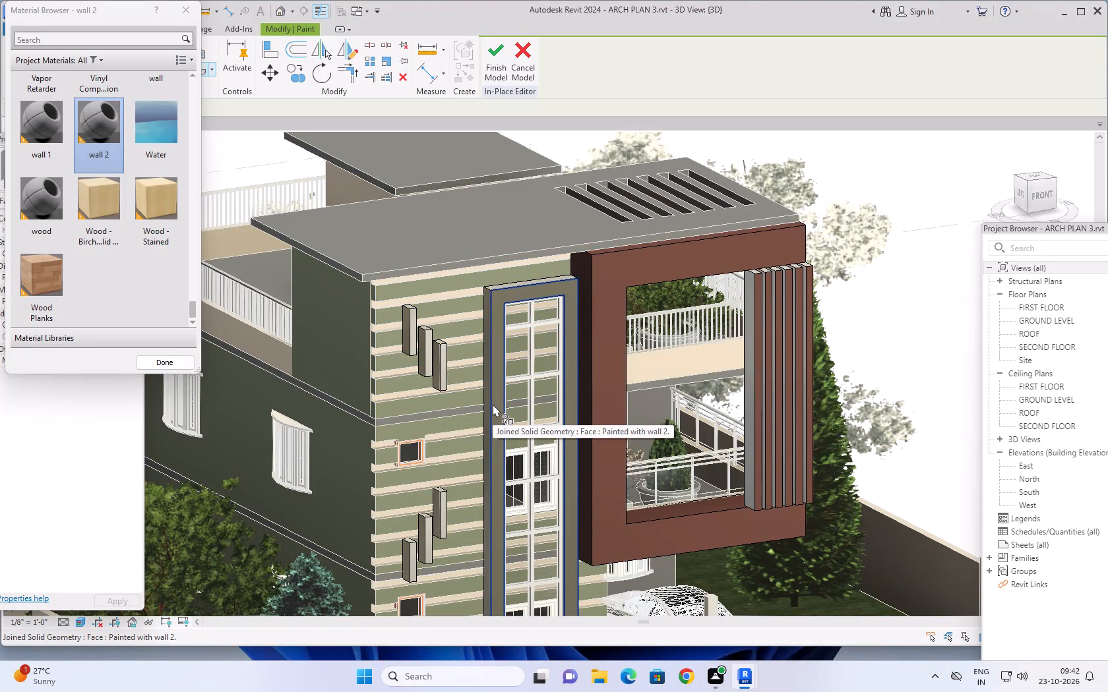
{"action": "scroll", "coordinate": [493, 404], "scroll_direction": "down", "scroll_amount": 5}
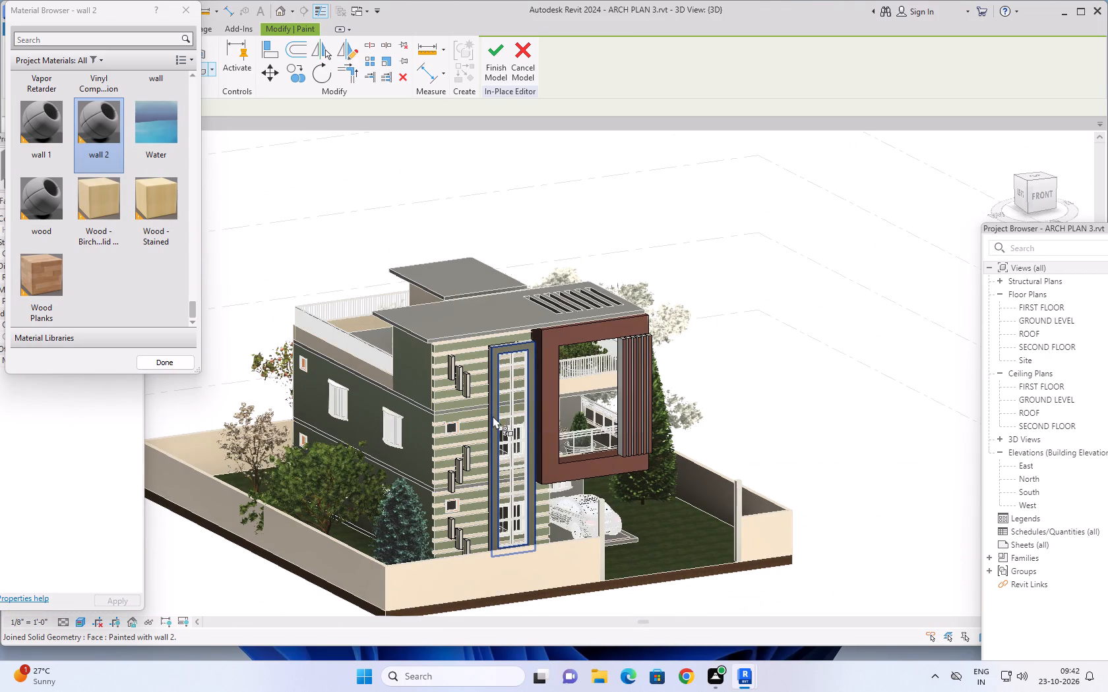
{"action": "middle_click_drag", "start_coordinate": [493, 416], "coordinate": [523, 420], "text": "shift"}
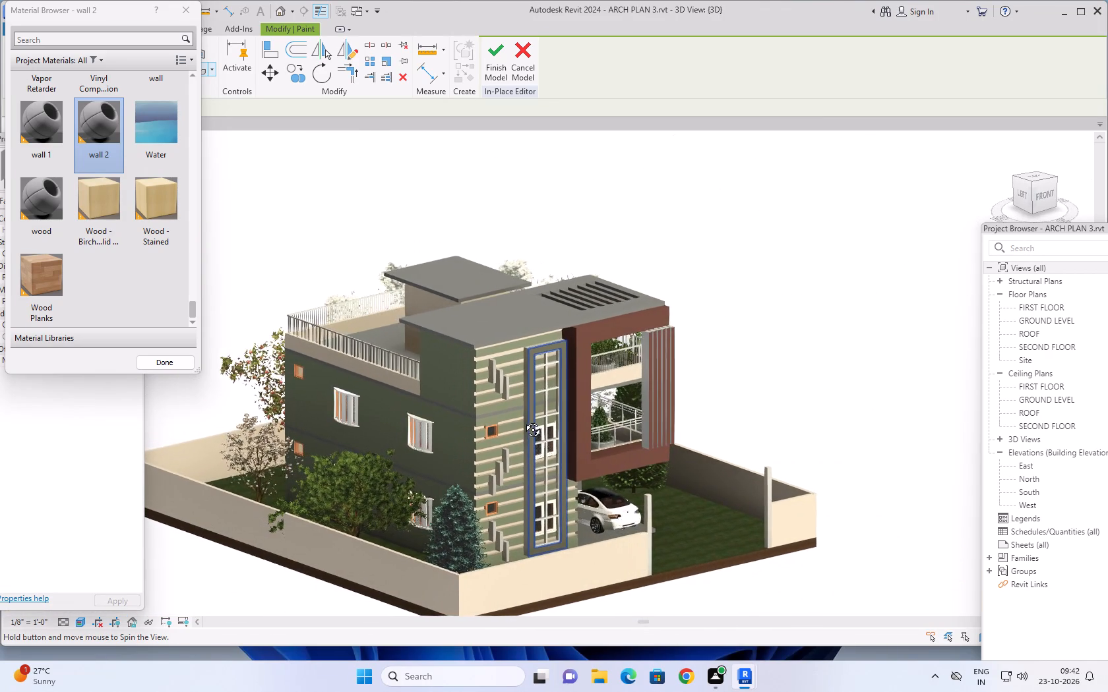
{"action": "middle_click_drag", "start_coordinate": [523, 420], "coordinate": [523, 411], "text": "shift"}
Paint the front of the short staggered vertical fins on the striped facade with the wood material and finish the in-place model.
{"action": "scroll", "coordinate": [522, 409], "scroll_direction": "up", "scroll_amount": 5}
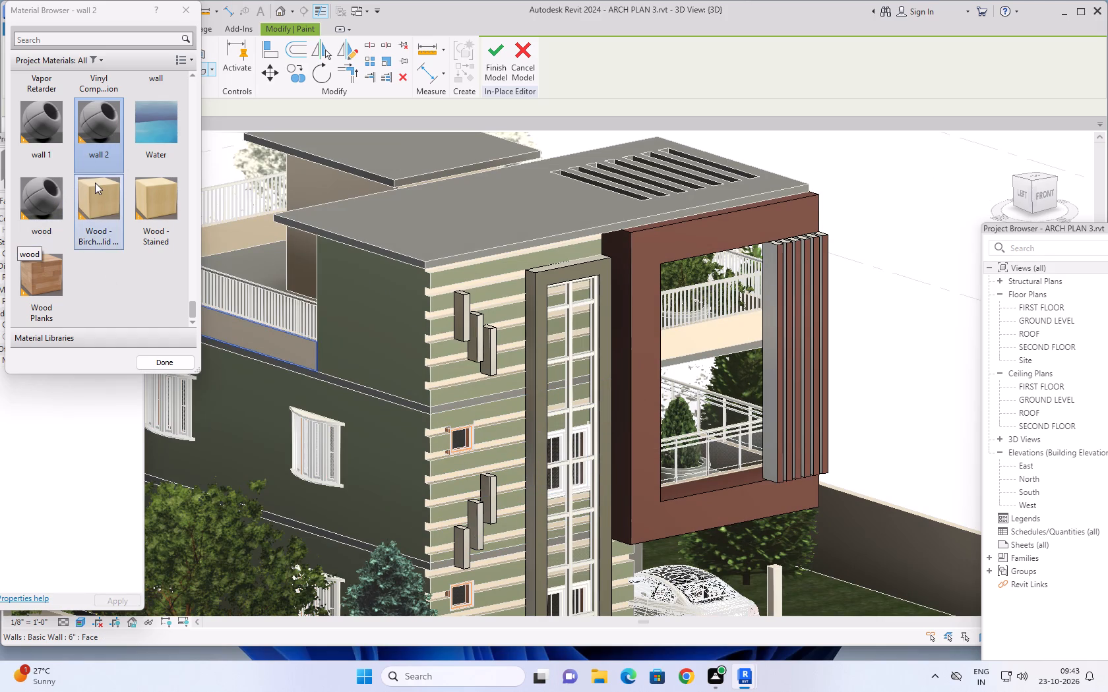
{"action": "scroll", "coordinate": [95, 183], "scroll_direction": "up", "scroll_amount": 1}
{"action": "scroll", "coordinate": [97, 187], "scroll_direction": "down", "scroll_amount": 1}
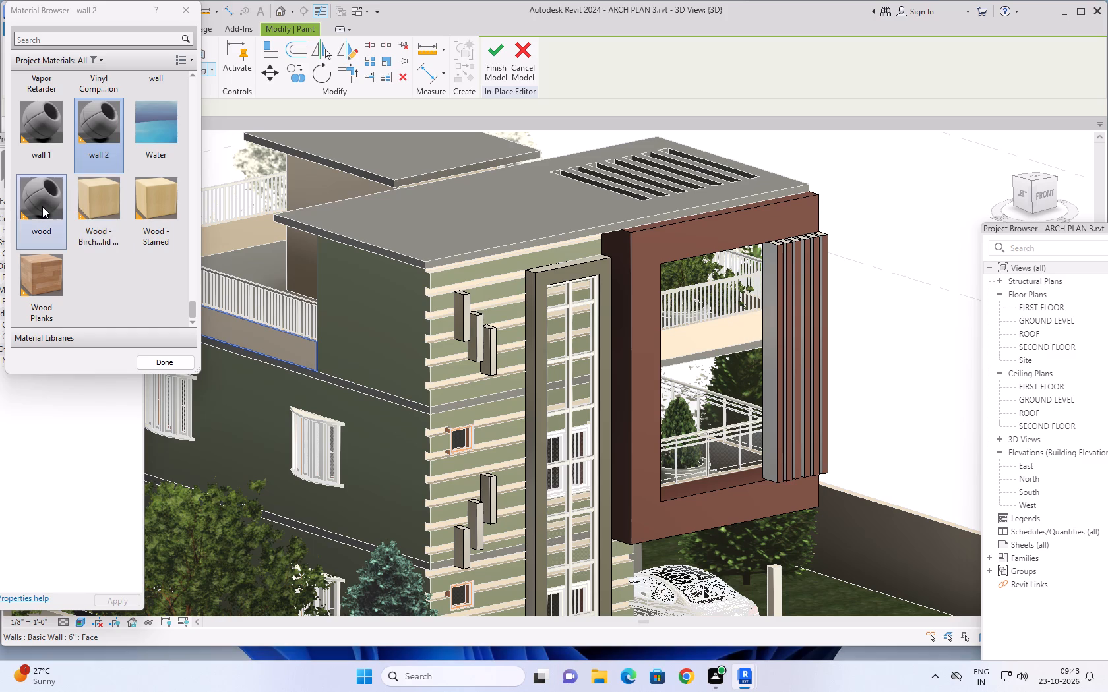
{"action": "left_click", "coordinate": [42, 206]}
{"action": "left_click", "coordinate": [467, 316]}
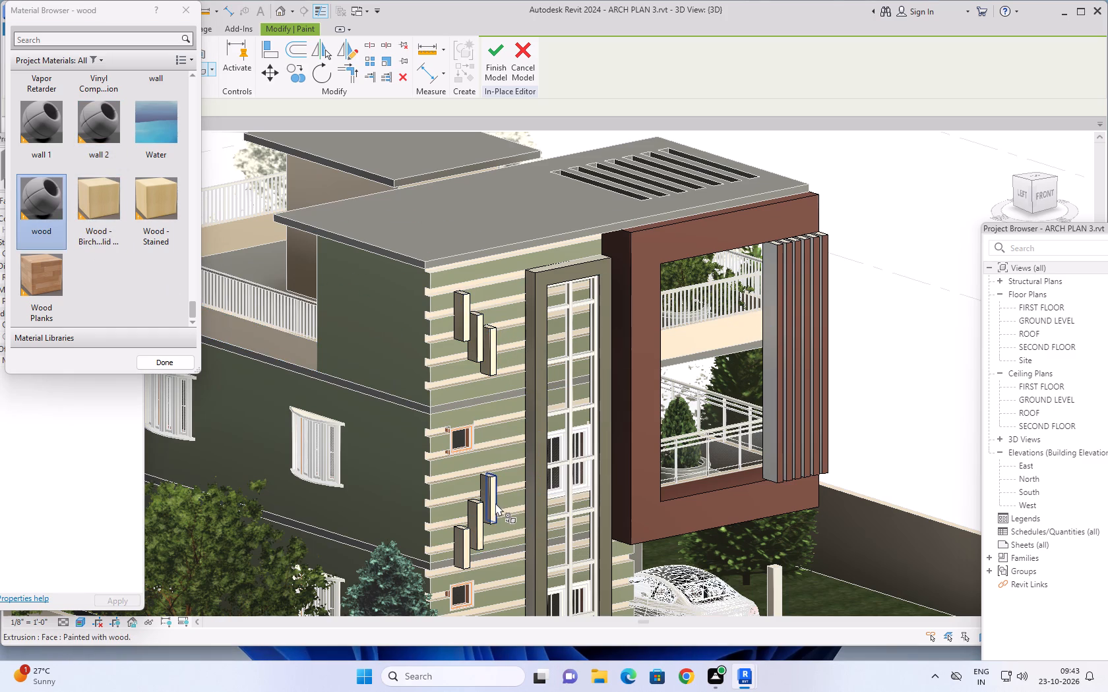
{"action": "scroll", "coordinate": [555, 440], "scroll_direction": "down", "scroll_amount": 2}
{"action": "middle_click_drag", "start_coordinate": [562, 446], "coordinate": [562, 446], "text": "shift"}
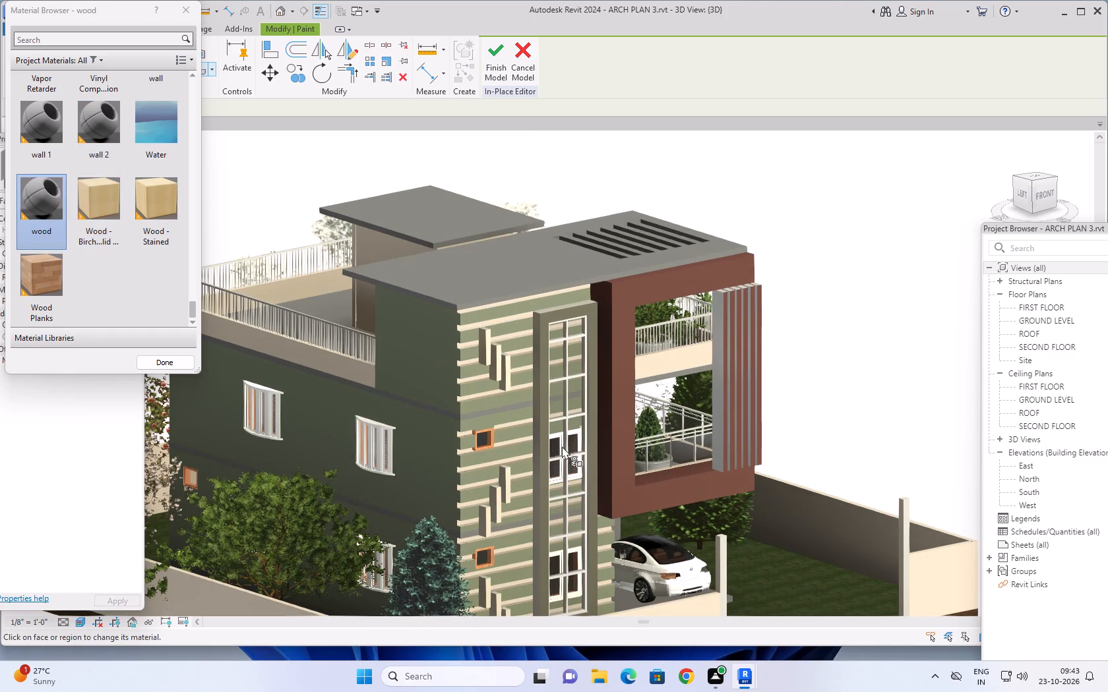
{"action": "middle_click_drag", "start_coordinate": [562, 446], "coordinate": [526, 454], "text": "shift"}
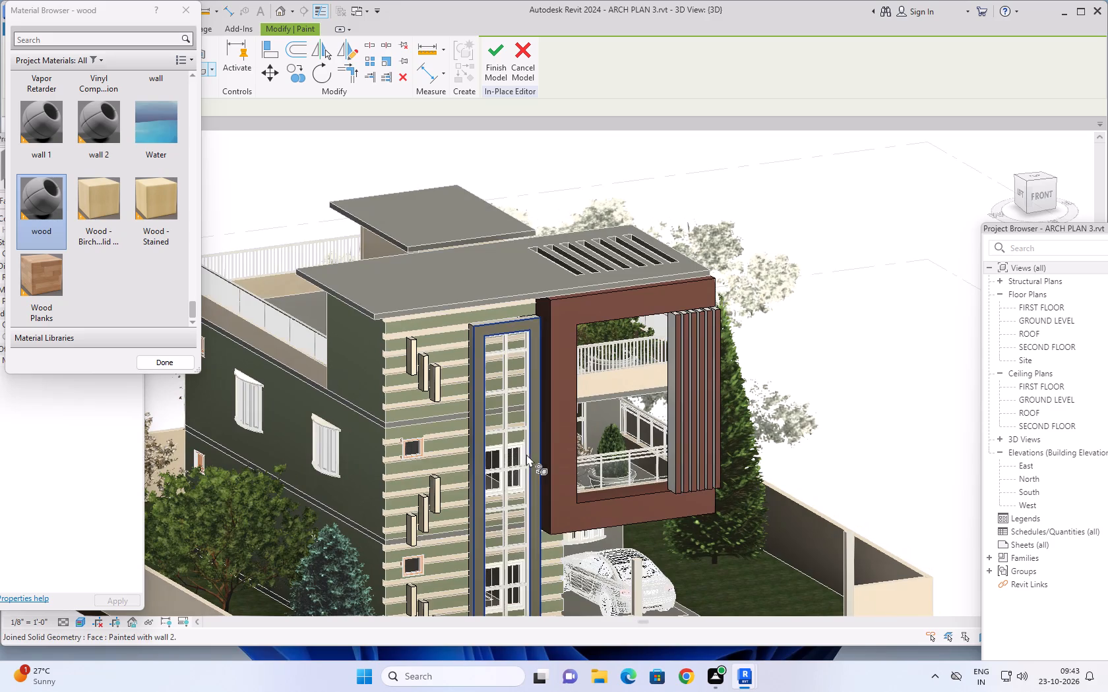
{"action": "left_click", "coordinate": [488, 67]}
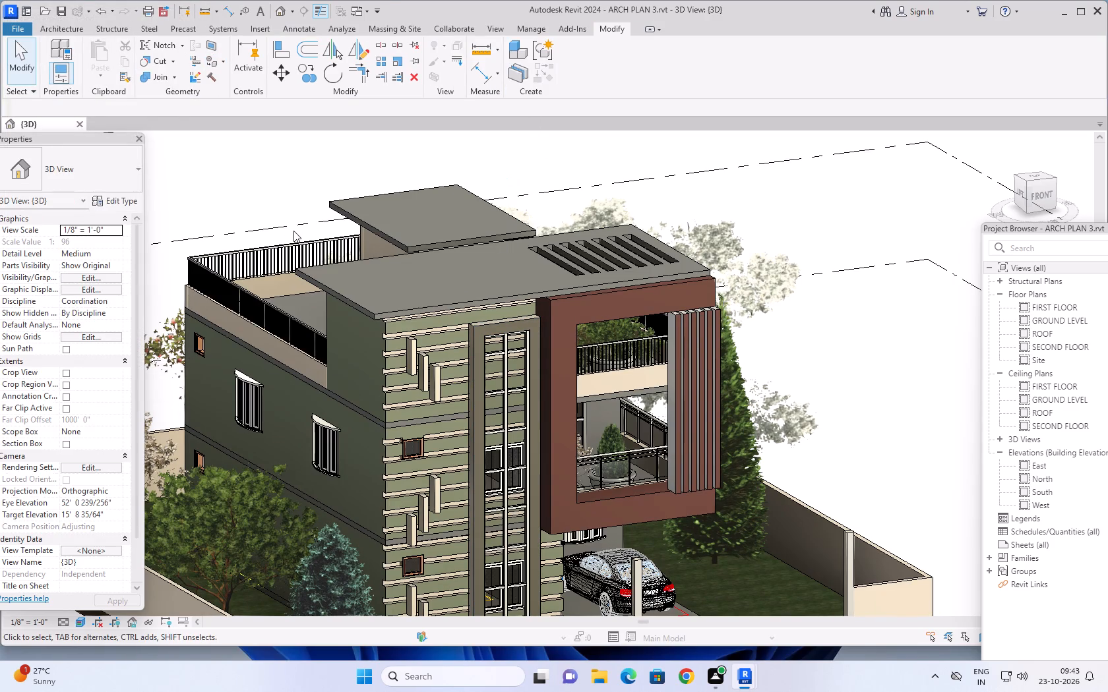
Choose the Basic Wall 9" type for a new wall and inspect its layer structure, keeping the type's settings.
{"action": "left_click", "coordinate": [59, 32]}
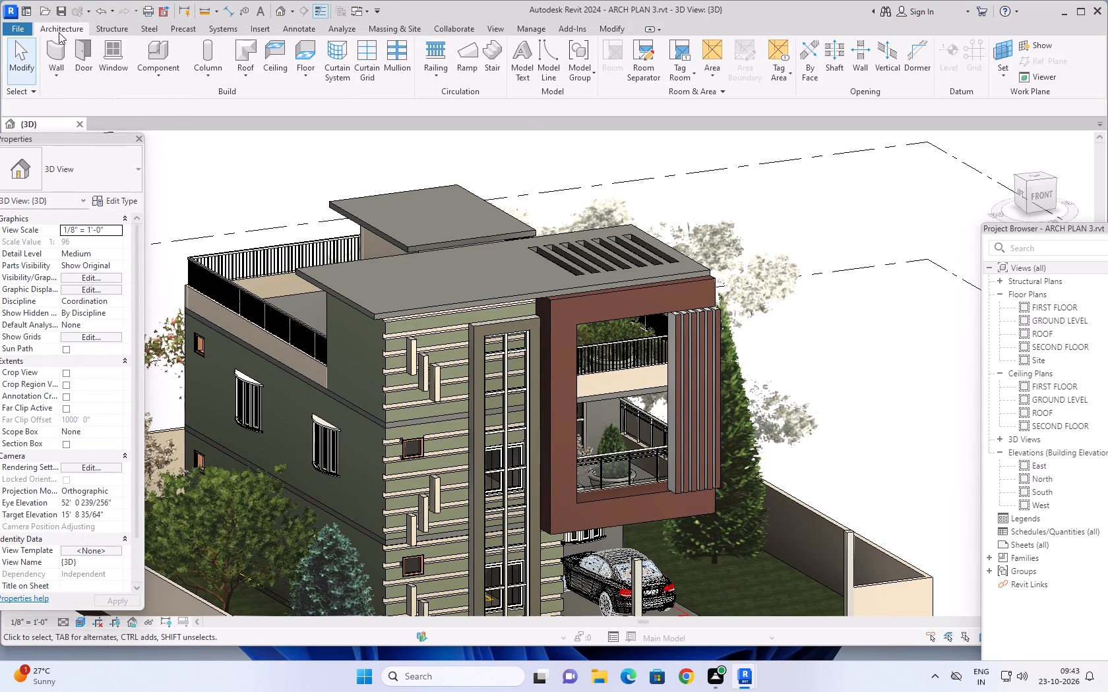
{"action": "left_click", "coordinate": [59, 43]}
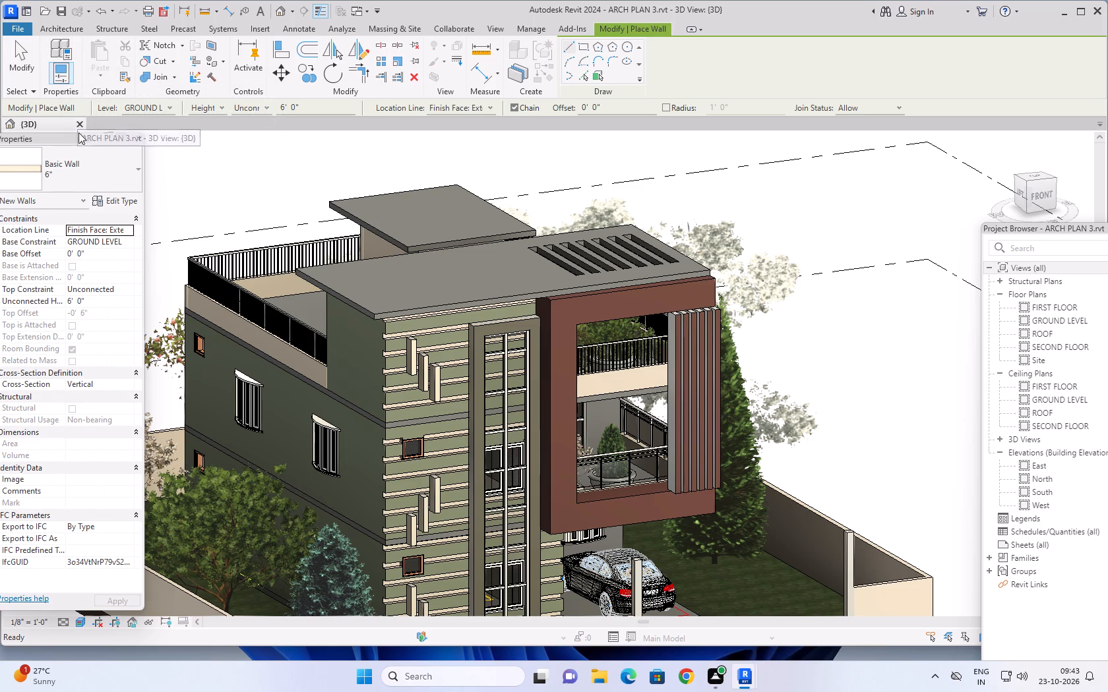
{"action": "left_click", "coordinate": [94, 167]}
{"action": "left_click", "coordinate": [73, 250]}
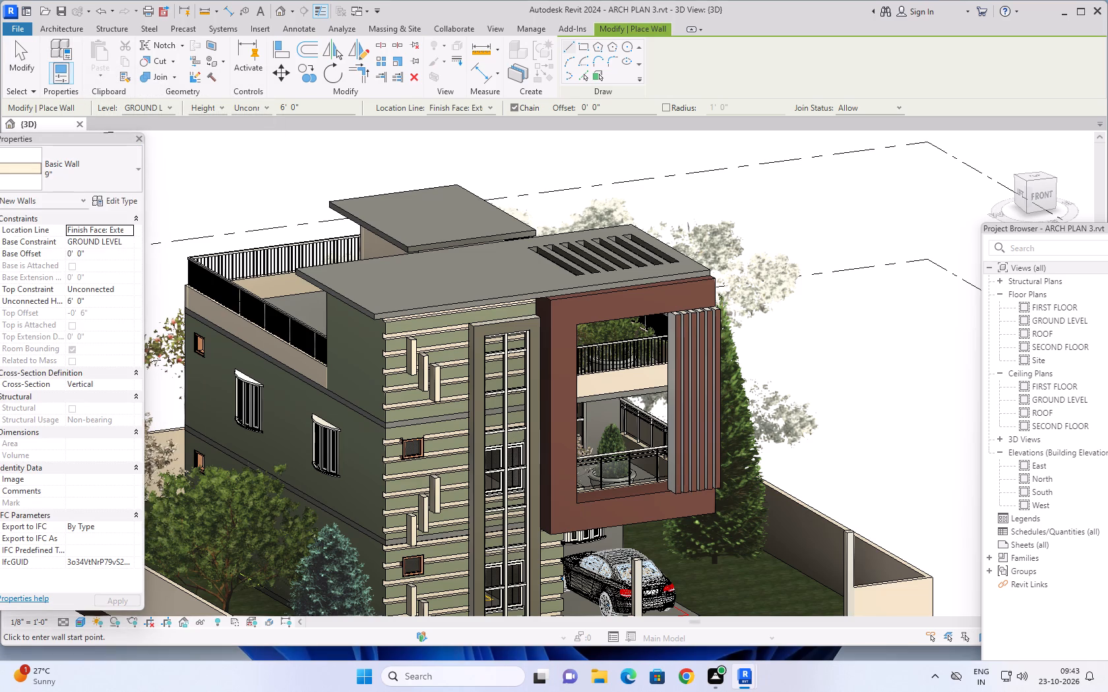
{"action": "left_click", "coordinate": [108, 199]}
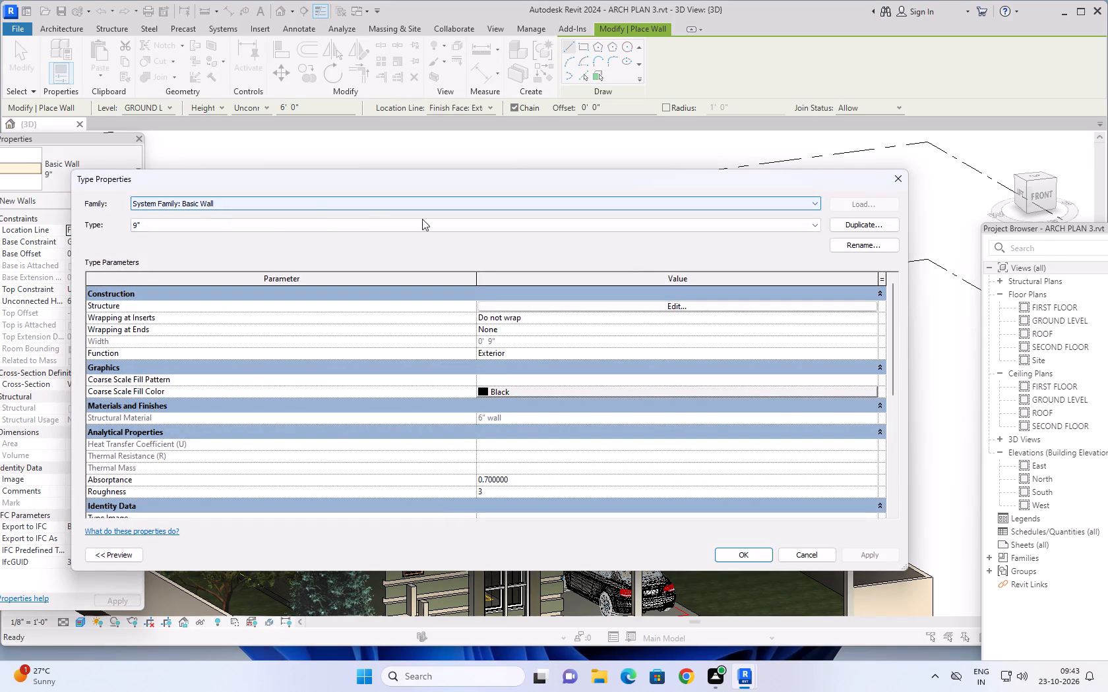
{"action": "left_click", "coordinate": [660, 305]}
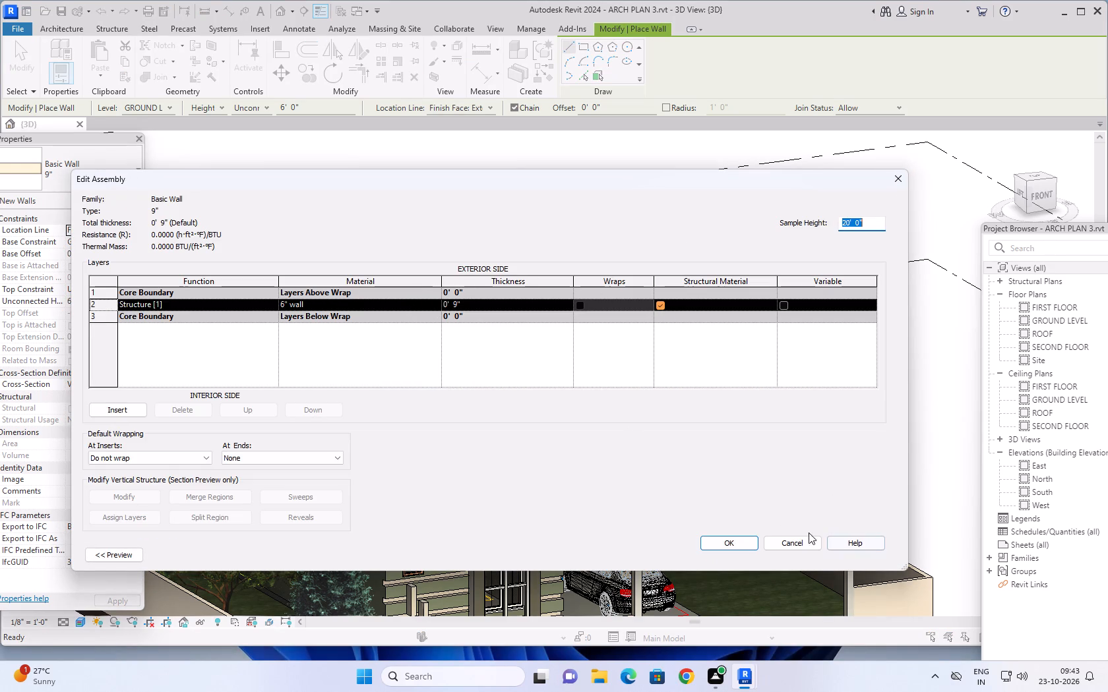
{"action": "left_click", "coordinate": [735, 546]}
{"action": "left_click", "coordinate": [873, 552]}
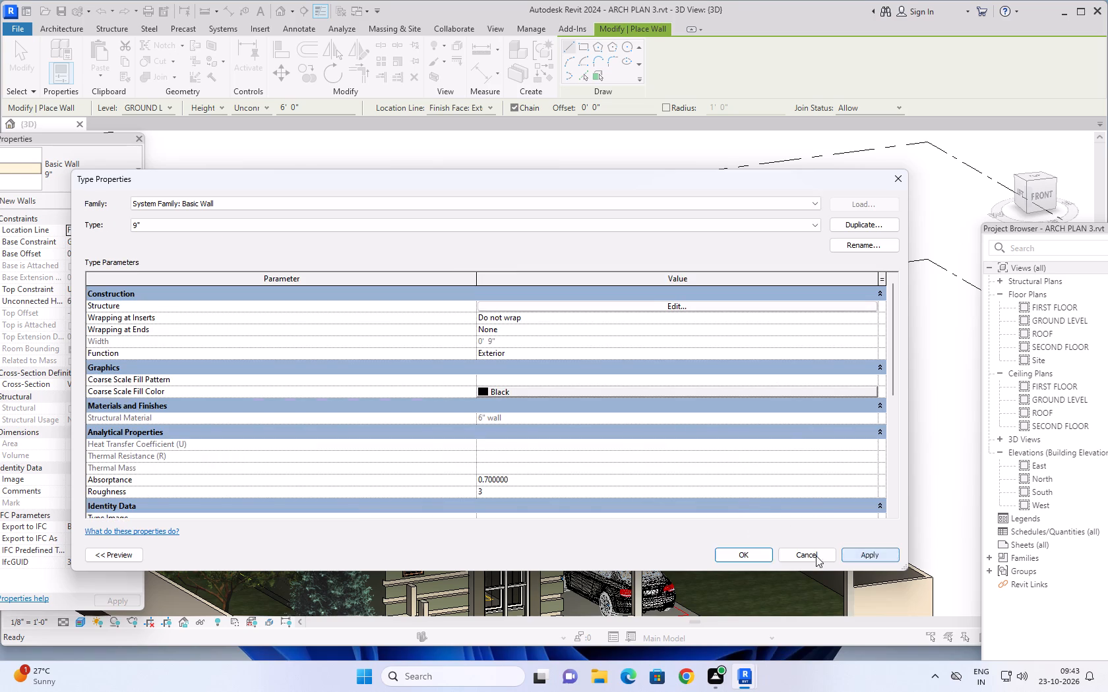
{"action": "left_click", "coordinate": [751, 556]}
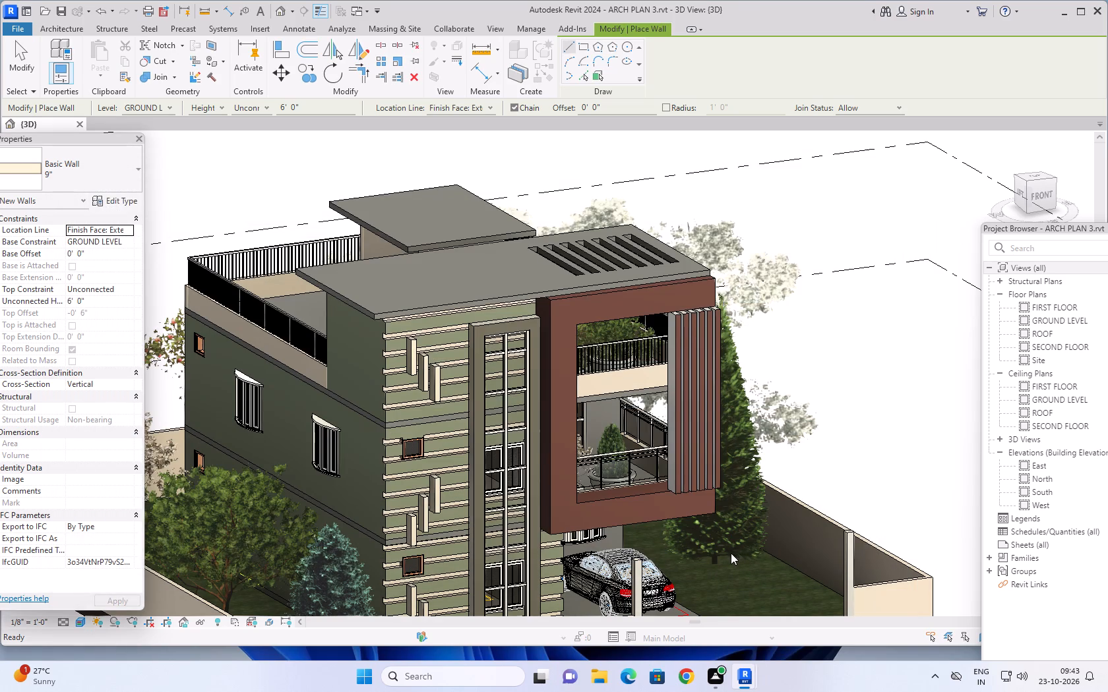
Examine the dark green side wall, roof terrace and striped facade from the front corner, leaving the wall command.
{"action": "scroll", "coordinate": [828, 486], "scroll_direction": "down", "scroll_amount": 1}
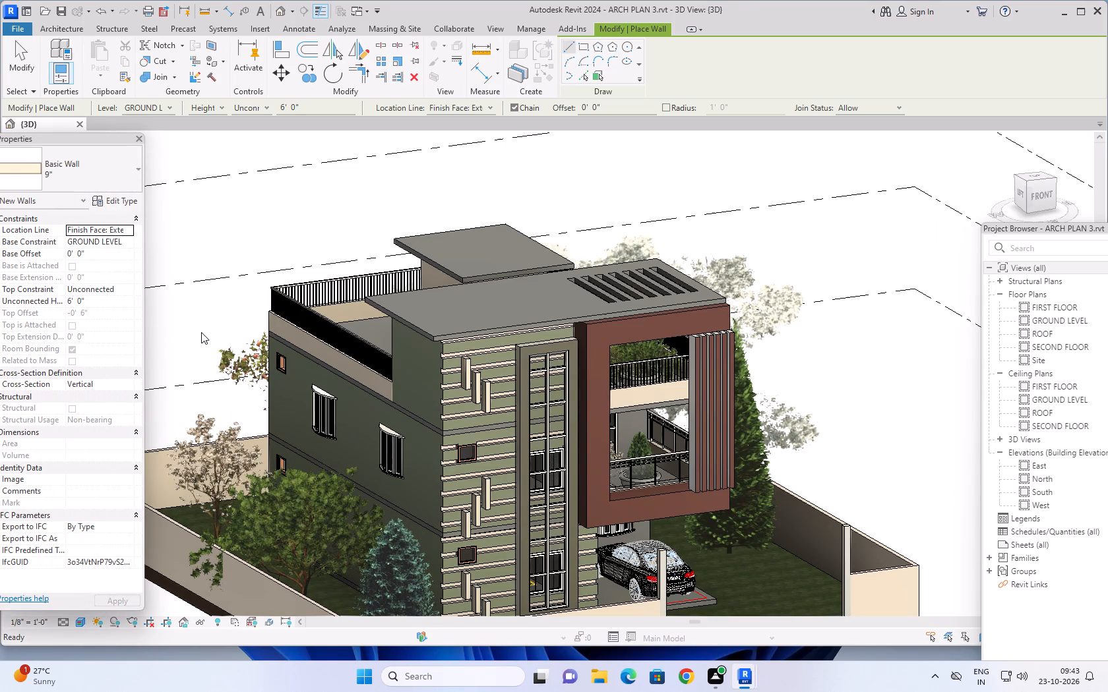
{"action": "middle_click_drag", "start_coordinate": [204, 330], "coordinate": [265, 314]}
{"action": "middle_click_drag", "start_coordinate": [222, 328], "coordinate": [228, 316], "text": "shift"}
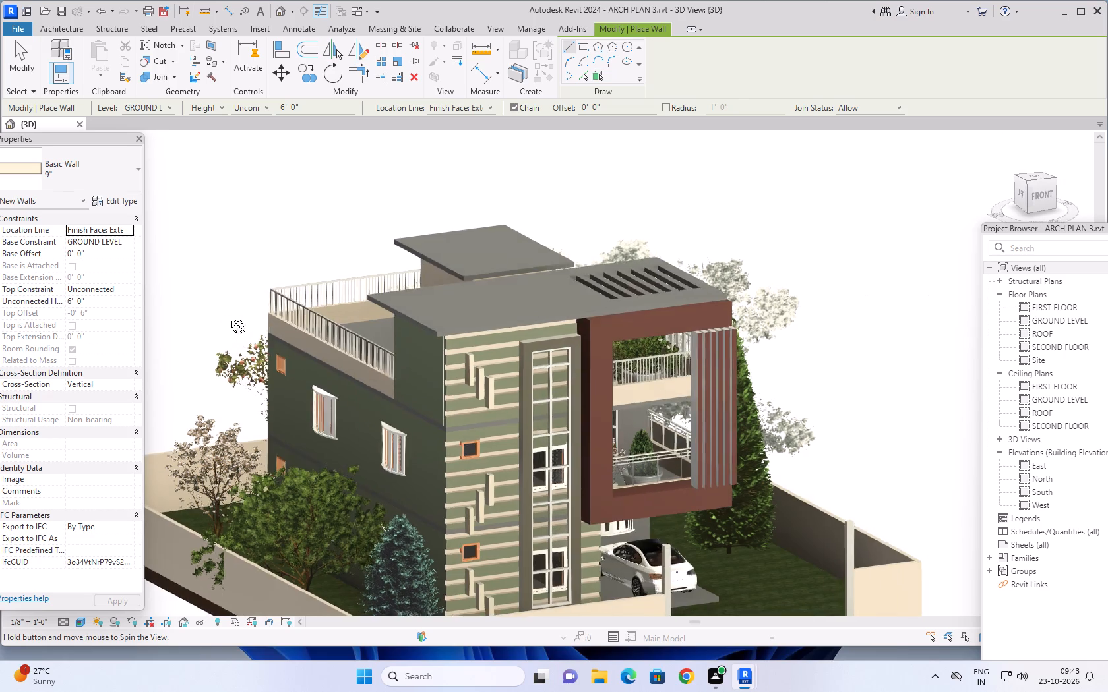
{"action": "middle_click_drag", "start_coordinate": [228, 316], "coordinate": [257, 301], "text": "shift"}
{"action": "middle_click_drag", "start_coordinate": [287, 278], "coordinate": [311, 274]}
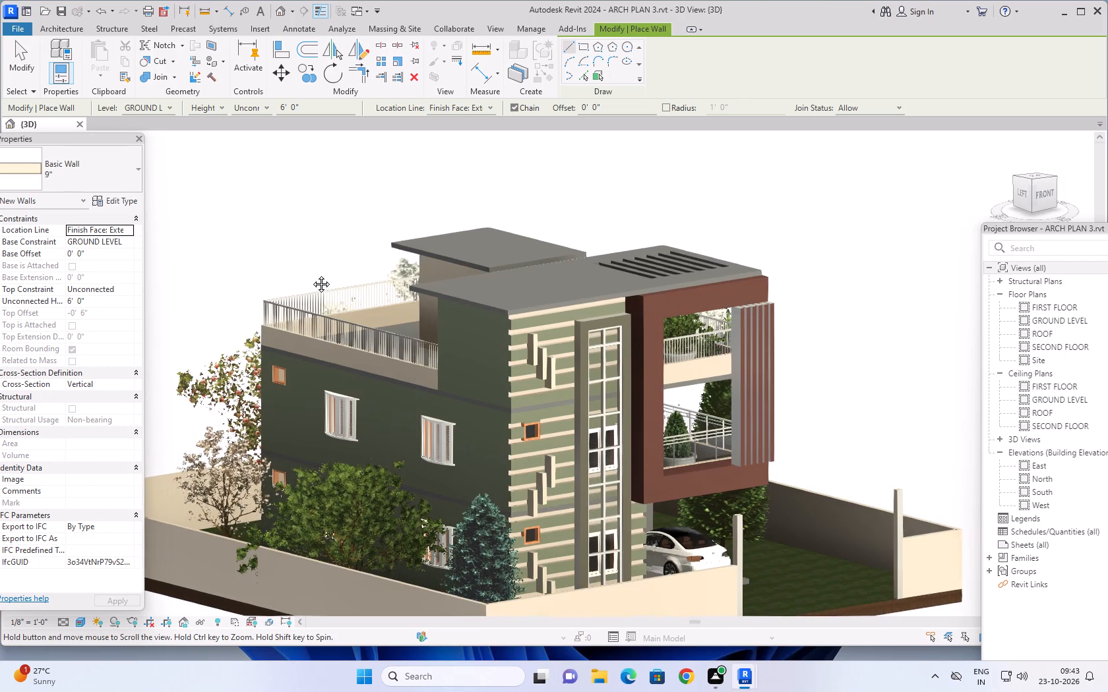
{"action": "middle_click_drag", "start_coordinate": [311, 274], "coordinate": [347, 274]}
{"action": "key", "text": "Escape"}
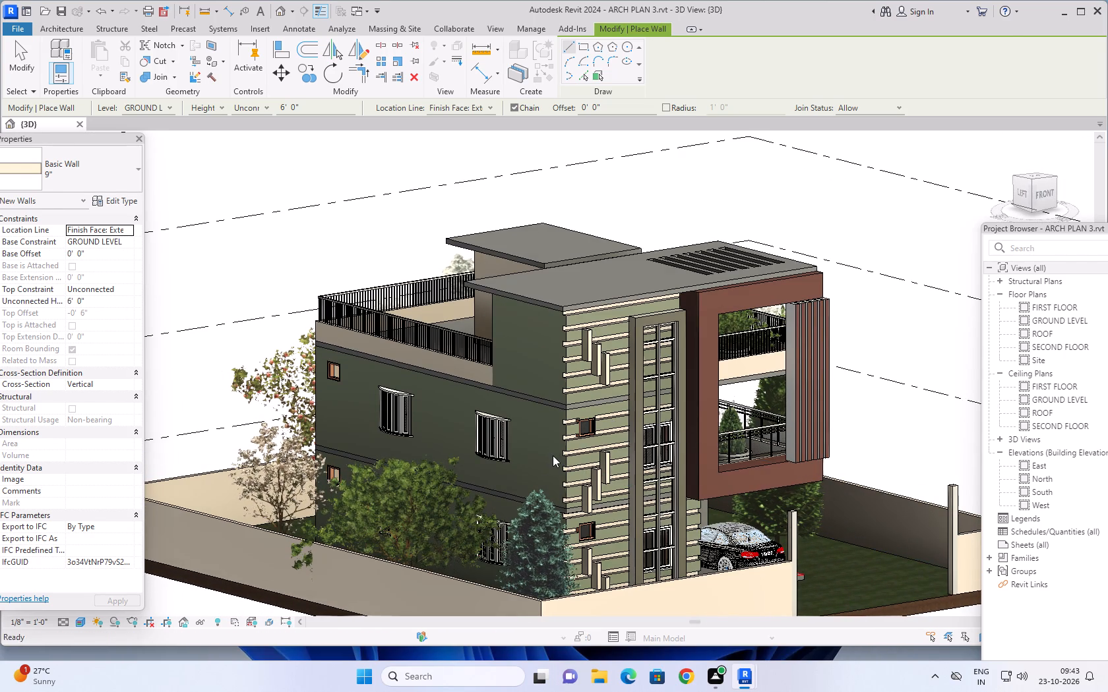
{"action": "key", "text": "Escape"}
{"action": "key", "text": "Escape"}
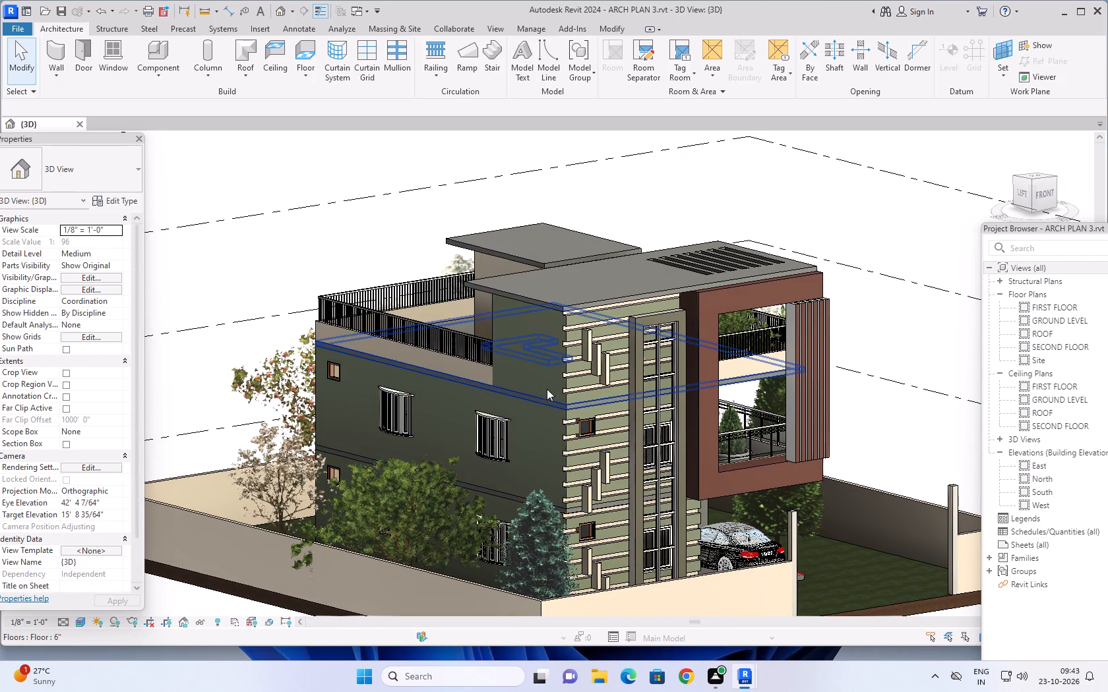
{"action": "scroll", "coordinate": [547, 382], "scroll_direction": "up", "scroll_amount": 3}
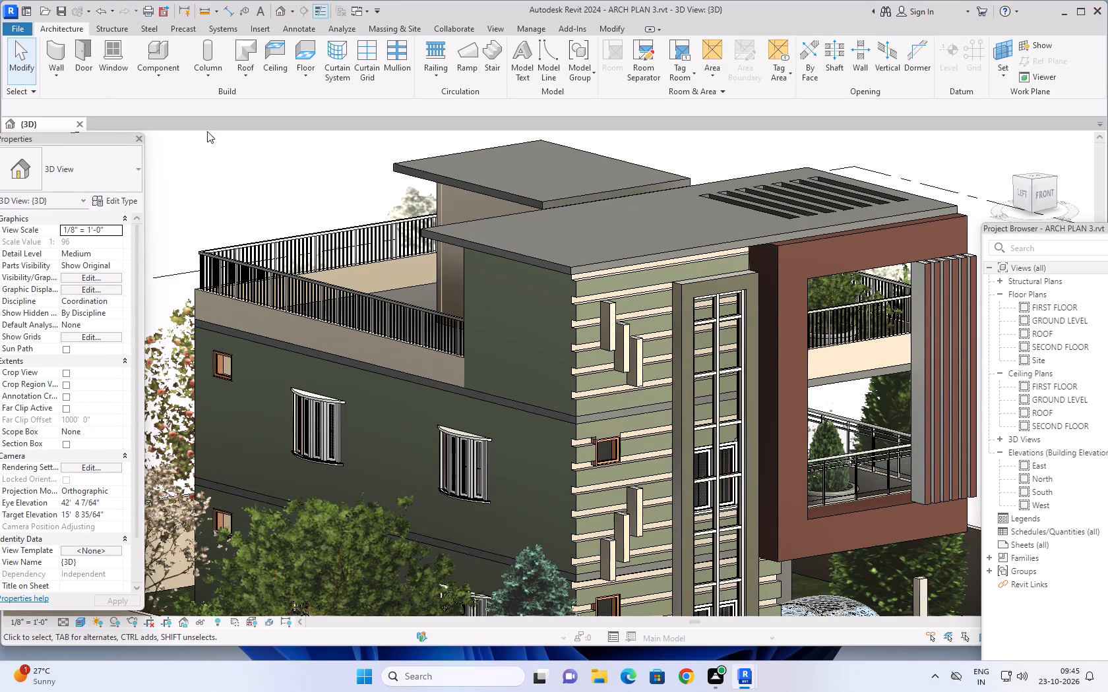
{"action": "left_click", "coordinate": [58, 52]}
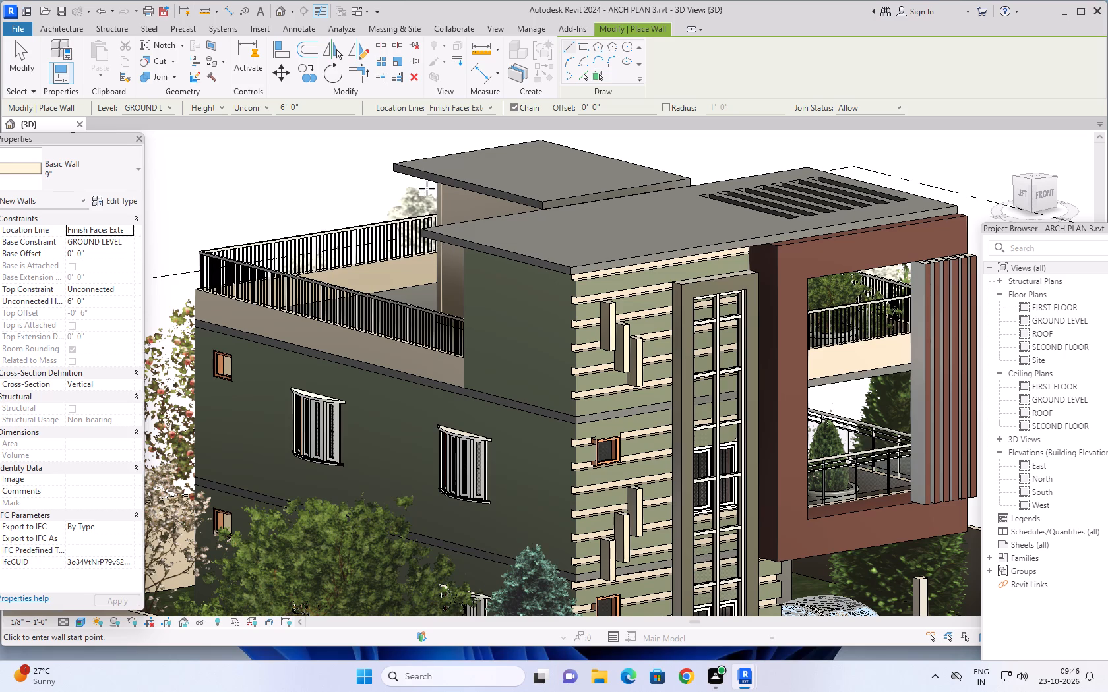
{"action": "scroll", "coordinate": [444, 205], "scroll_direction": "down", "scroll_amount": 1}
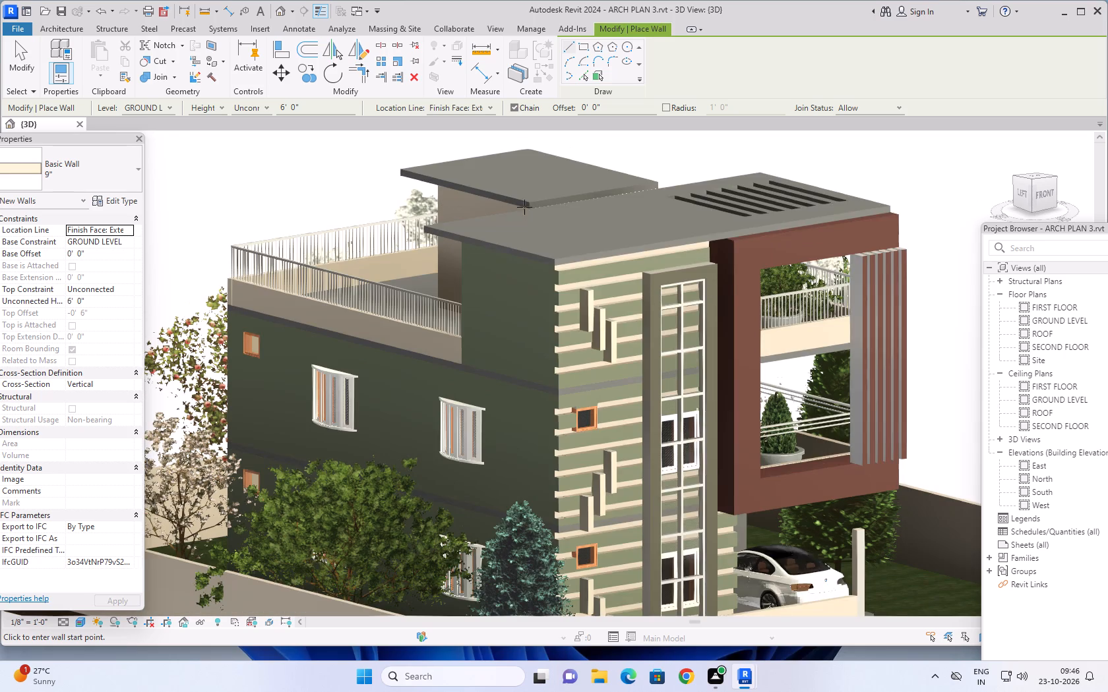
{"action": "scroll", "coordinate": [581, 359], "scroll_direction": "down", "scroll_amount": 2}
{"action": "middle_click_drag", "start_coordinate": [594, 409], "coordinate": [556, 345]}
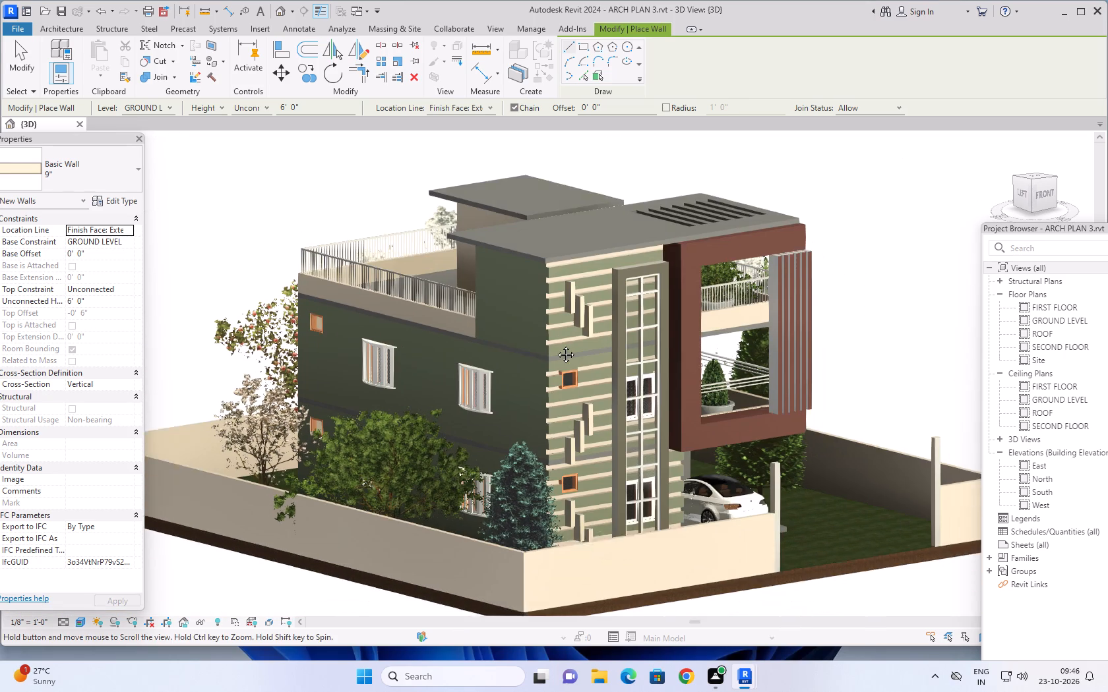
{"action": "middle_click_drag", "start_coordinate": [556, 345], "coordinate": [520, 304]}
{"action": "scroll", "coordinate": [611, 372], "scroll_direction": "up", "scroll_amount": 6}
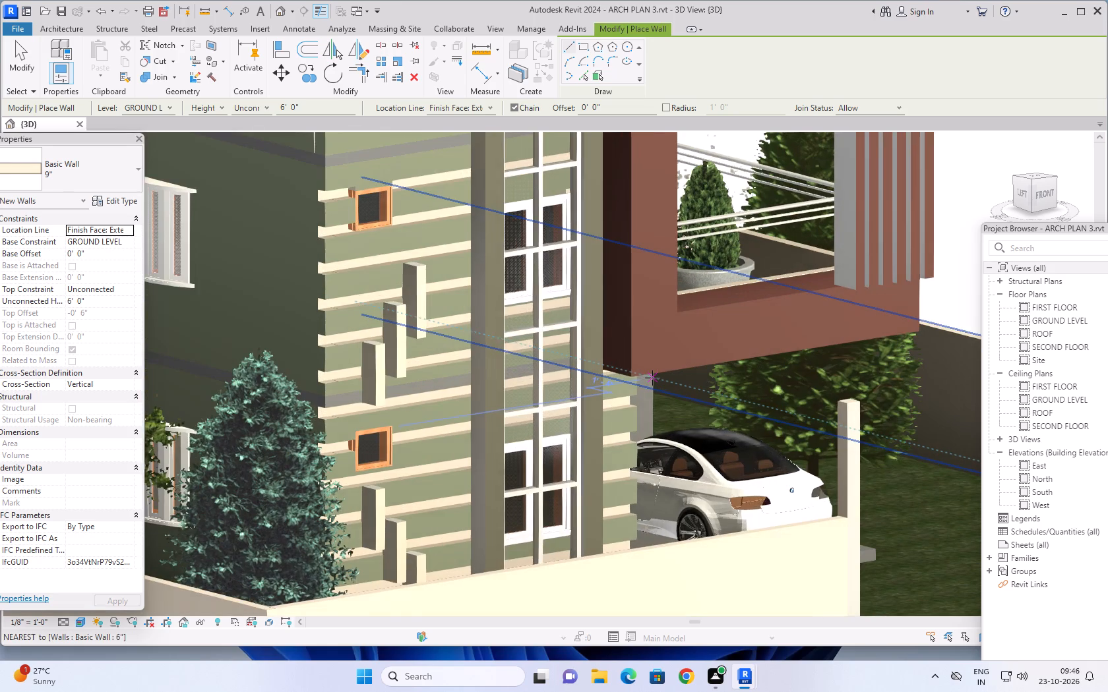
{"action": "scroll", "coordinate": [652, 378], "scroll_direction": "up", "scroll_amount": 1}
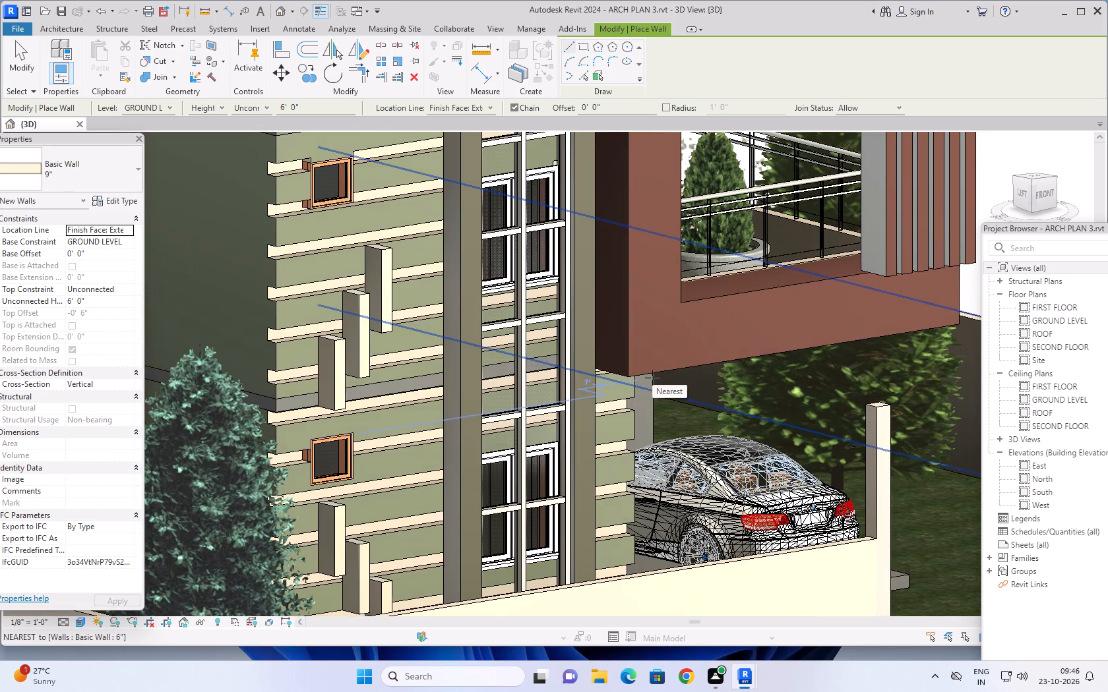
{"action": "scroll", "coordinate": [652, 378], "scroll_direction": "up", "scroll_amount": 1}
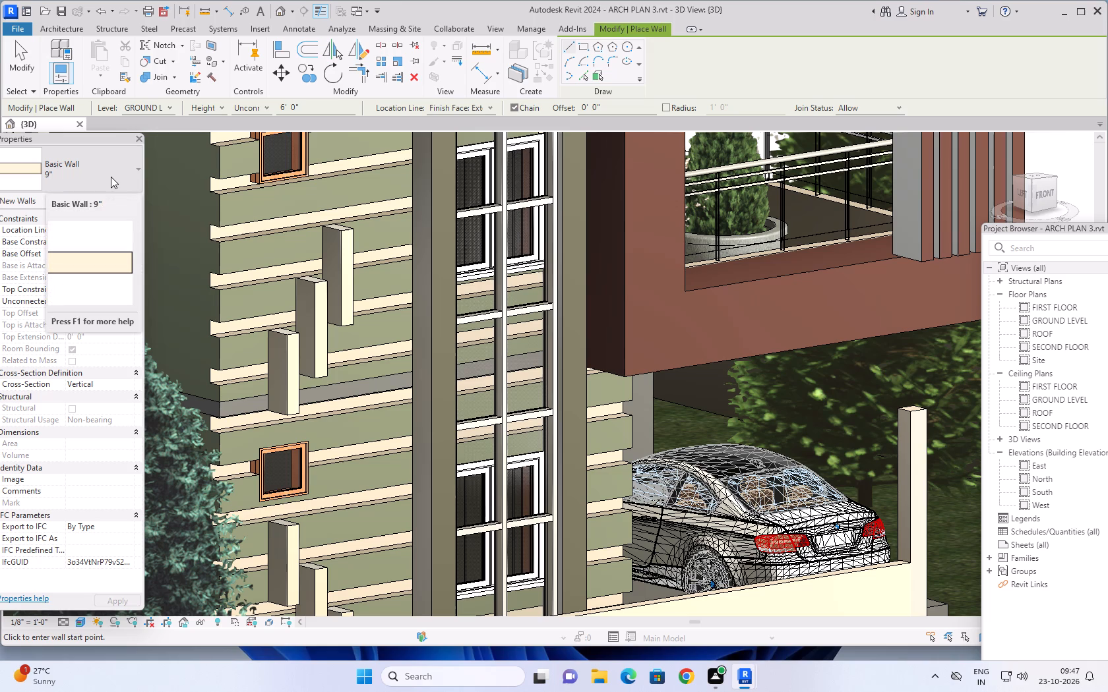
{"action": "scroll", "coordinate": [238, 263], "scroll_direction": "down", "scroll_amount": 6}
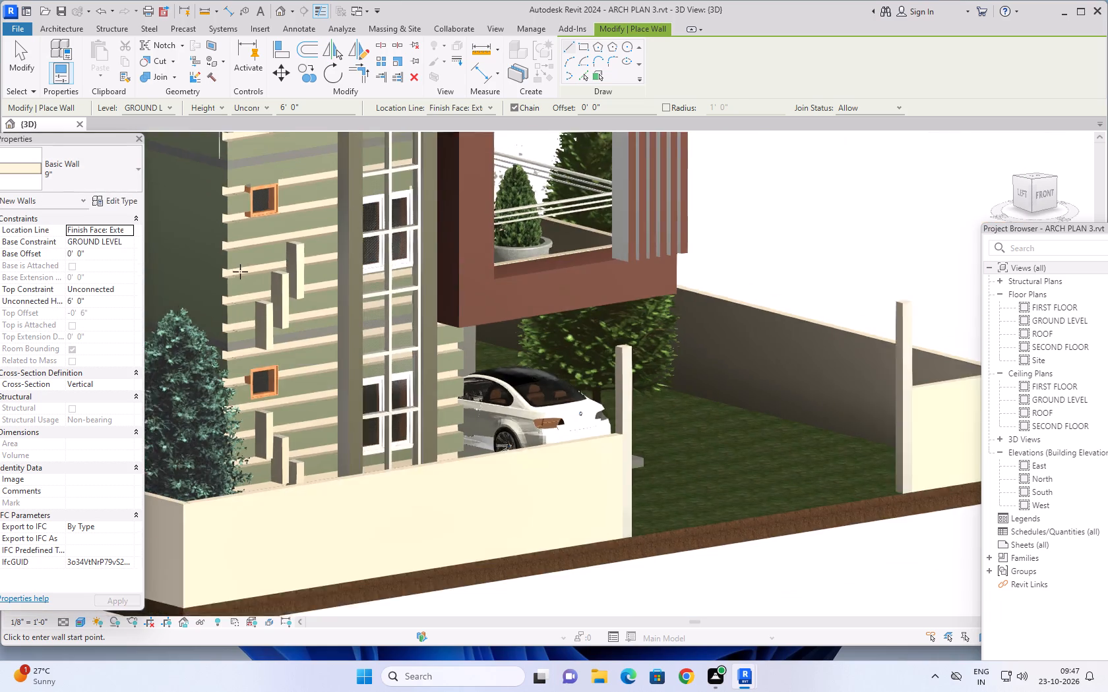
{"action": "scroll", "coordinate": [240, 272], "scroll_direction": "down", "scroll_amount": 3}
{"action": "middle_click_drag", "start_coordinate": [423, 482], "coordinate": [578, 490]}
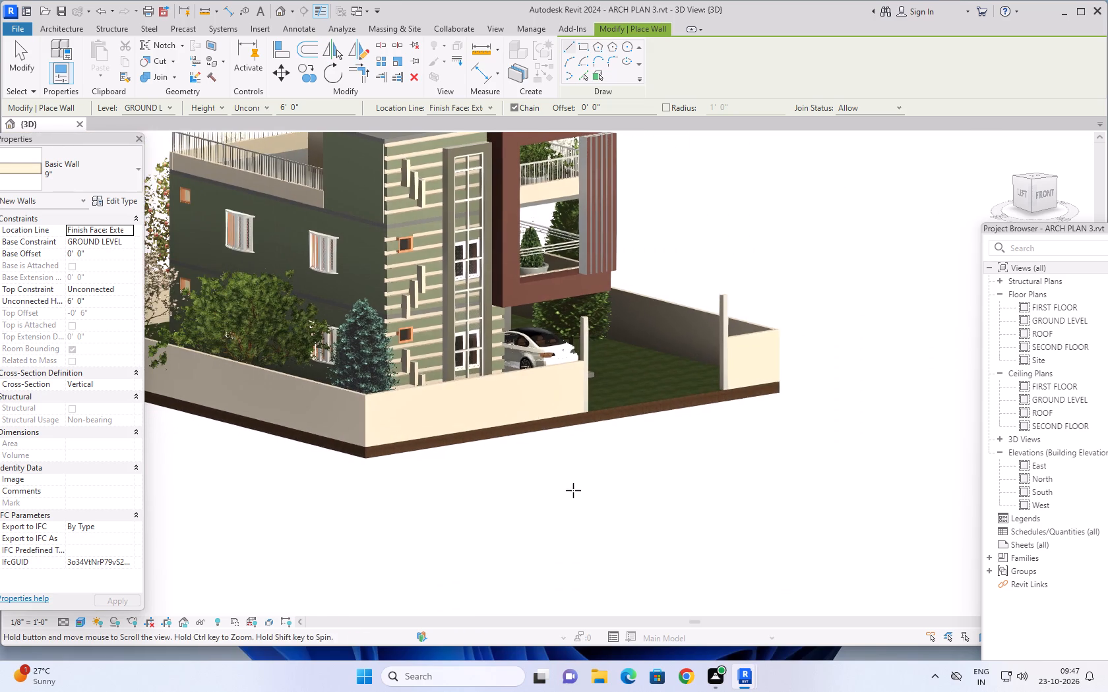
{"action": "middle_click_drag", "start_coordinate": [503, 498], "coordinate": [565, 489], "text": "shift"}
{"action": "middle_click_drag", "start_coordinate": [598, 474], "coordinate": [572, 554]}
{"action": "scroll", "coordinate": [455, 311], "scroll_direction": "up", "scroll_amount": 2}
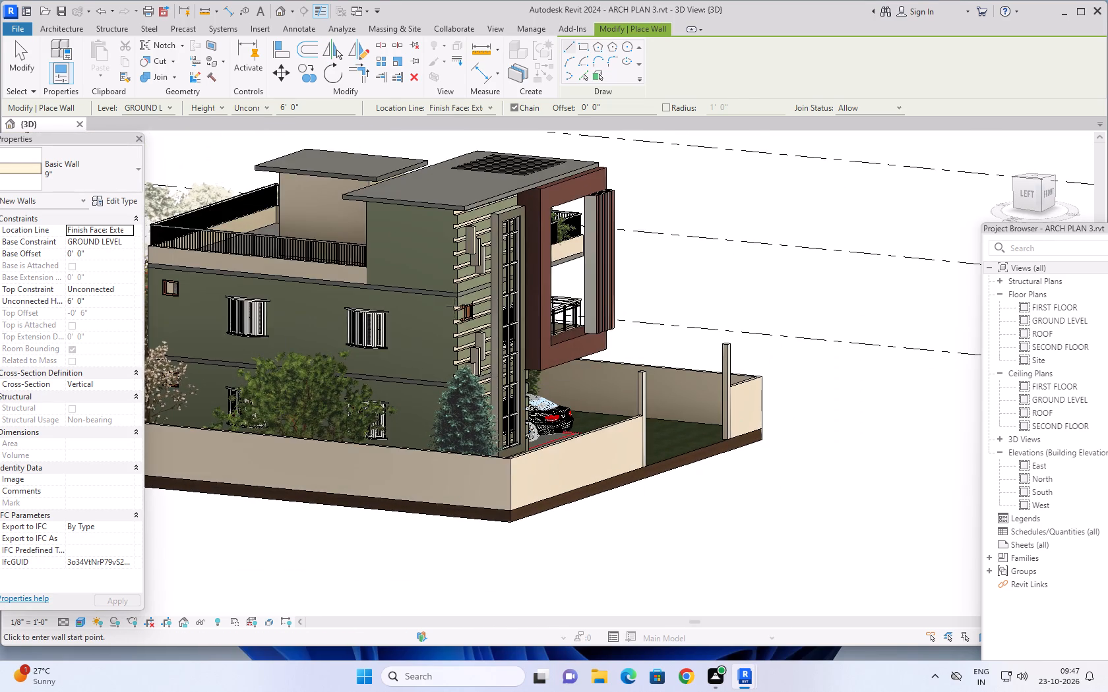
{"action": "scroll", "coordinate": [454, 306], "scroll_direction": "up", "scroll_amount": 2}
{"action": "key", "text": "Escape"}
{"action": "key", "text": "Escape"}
Examine the whole building and its compound wall from the front corner beside the dark green side wall.
{"action": "scroll", "coordinate": [459, 282], "scroll_direction": "down", "scroll_amount": 3}
{"action": "scroll", "coordinate": [460, 282], "scroll_direction": "up", "scroll_amount": 1}
{"action": "scroll", "coordinate": [462, 281], "scroll_direction": "down", "scroll_amount": 1}
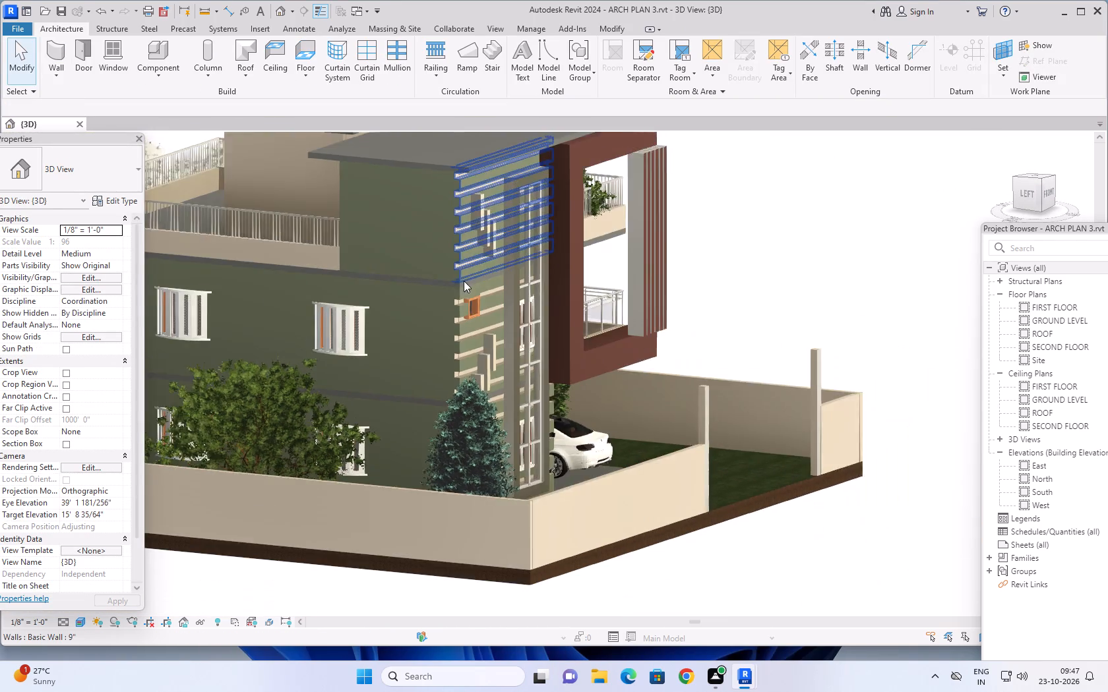
{"action": "scroll", "coordinate": [464, 281], "scroll_direction": "down", "scroll_amount": 2}
{"action": "middle_click_drag", "start_coordinate": [659, 246], "coordinate": [768, 314]}
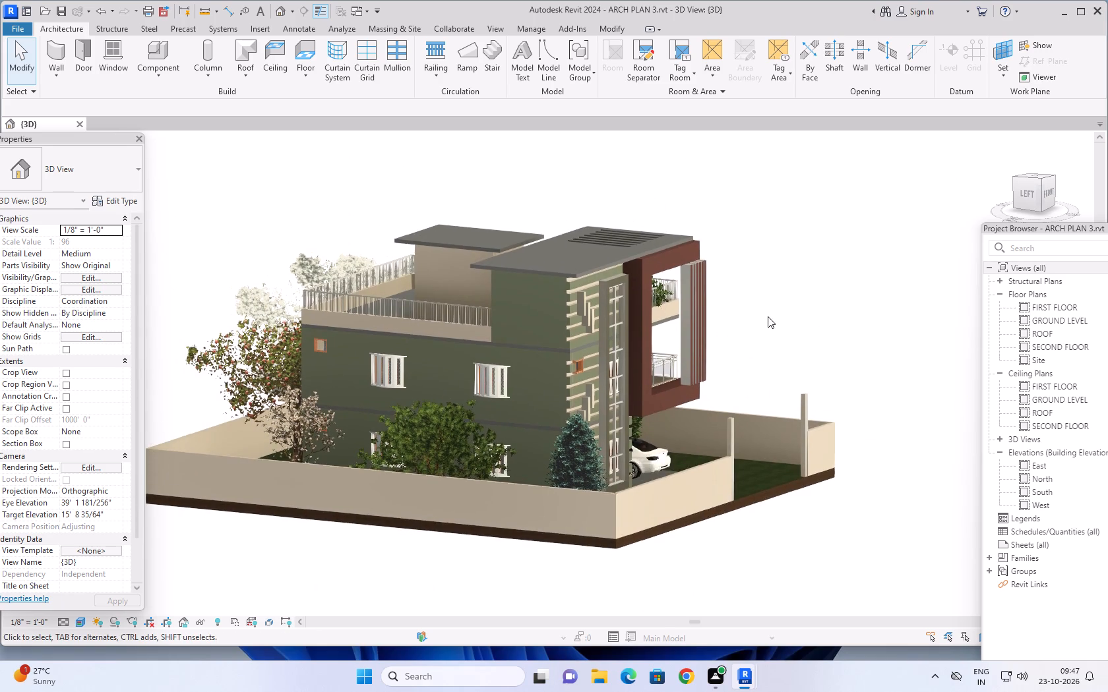
{"action": "middle_click_drag", "start_coordinate": [763, 329], "coordinate": [695, 341], "text": "shift"}
{"action": "right_click_drag", "start_coordinate": [754, 339], "coordinate": [743, 354], "text": "shift"}
{"action": "middle_click_drag", "start_coordinate": [760, 360], "coordinate": [725, 351], "text": "shift"}
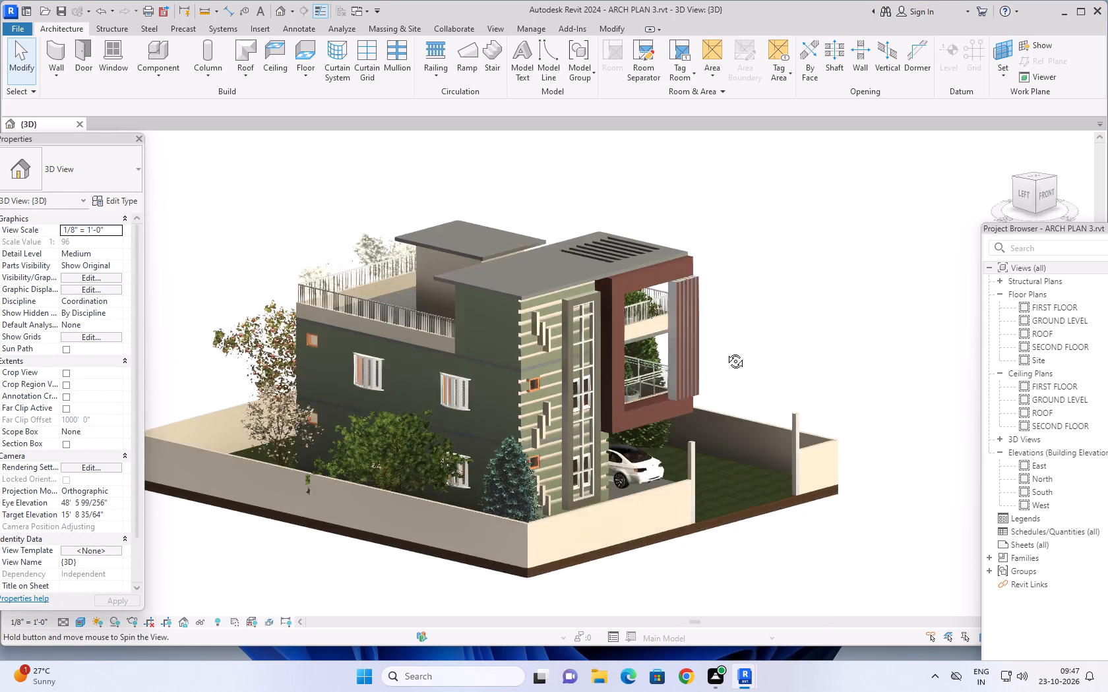
{"action": "middle_click_drag", "start_coordinate": [725, 351], "coordinate": [712, 327], "text": "shift"}
Undo the recent paint work on the short staggered vertical fins of the striped facade.
{"action": "key", "text": "ctrl+z"}
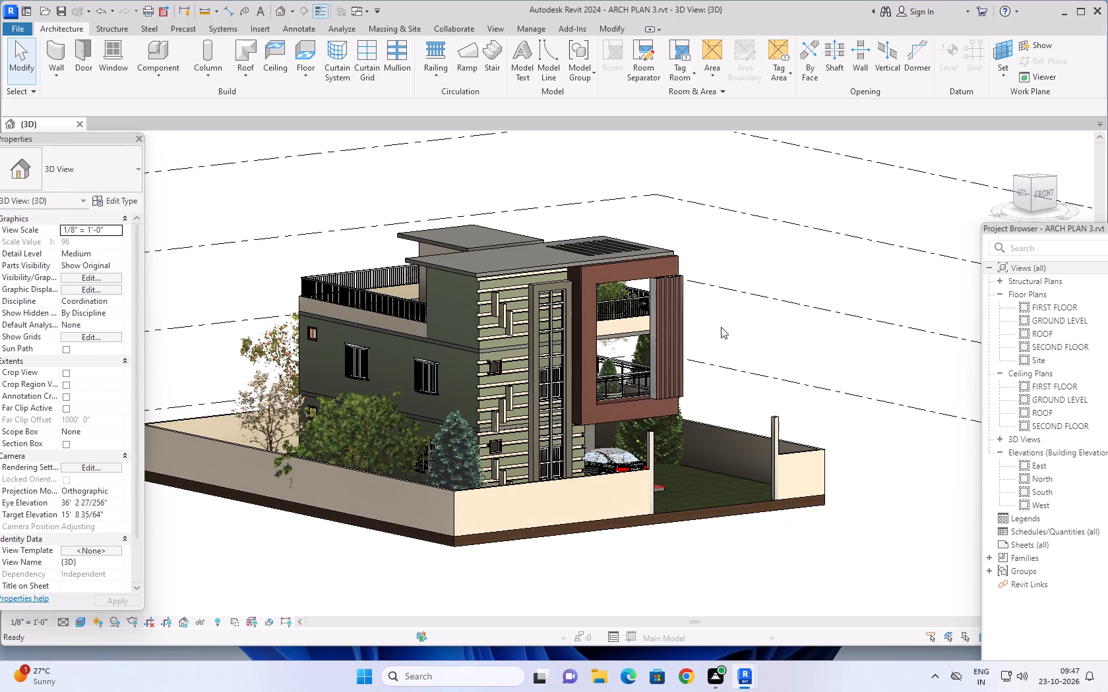
{"action": "key", "text": "ctrl+z"}
{"action": "key", "text": "ctrl+z"}
{"action": "key", "text": "ctrl+z"}
{"action": "key", "text": "ctrl+z"}
{"action": "key", "text": "ctrl+z"}
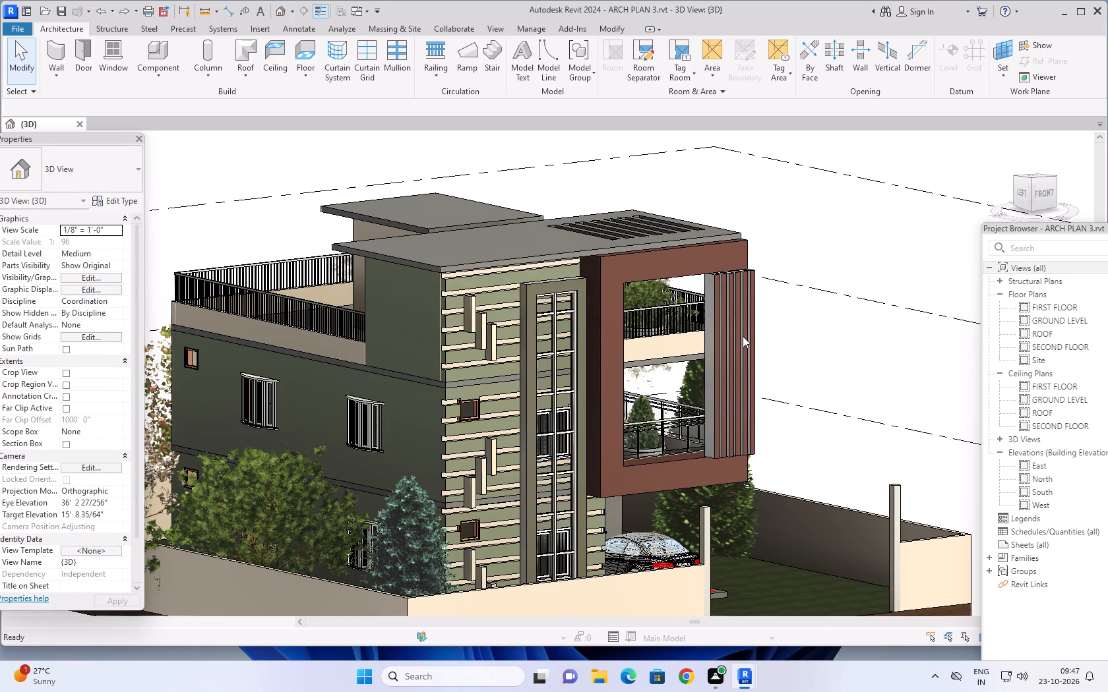
{"action": "key", "text": "ctrl+z"}
{"action": "key", "text": "ctrl+z"}
{"action": "key", "text": "ctrl+z"}
{"action": "key", "text": "ctrl+z"}
{"action": "key", "text": "ctrl+z"}
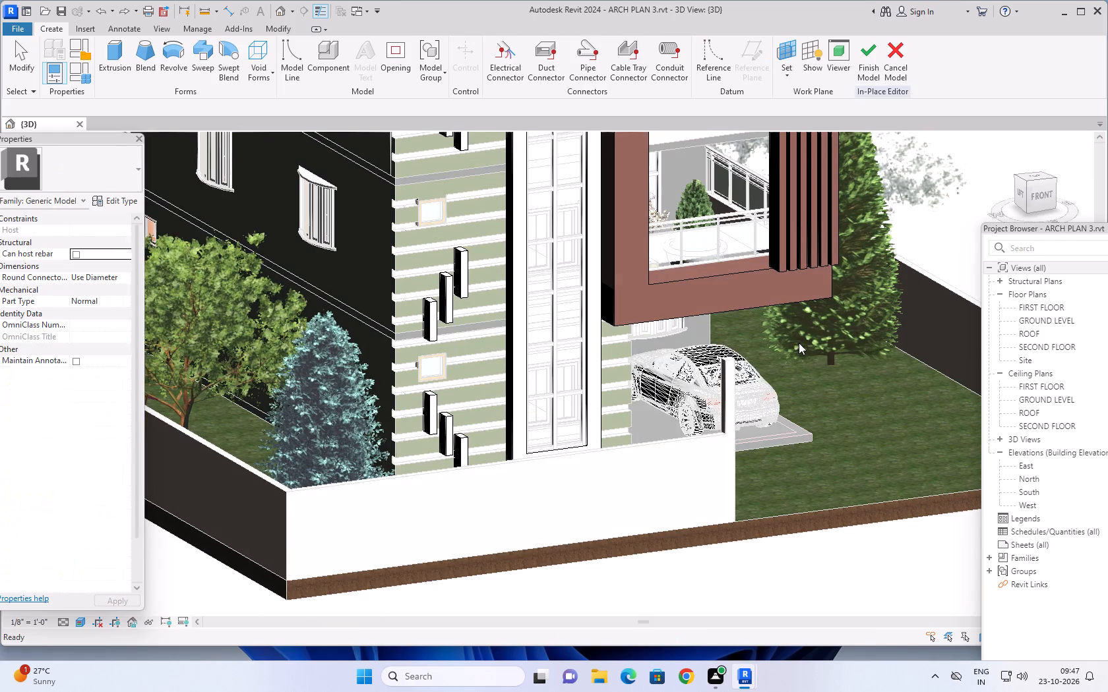
Undo the earlier paint edits back through the dark red finish on the front of the balcony frame.
{"action": "key", "text": "ctrl+z"}
{"action": "key", "text": "ctrl+z"}
{"action": "key", "text": "ctrl+z"}
{"action": "key", "text": "ctrl+z"}
{"action": "key", "text": "ctrl+z"}
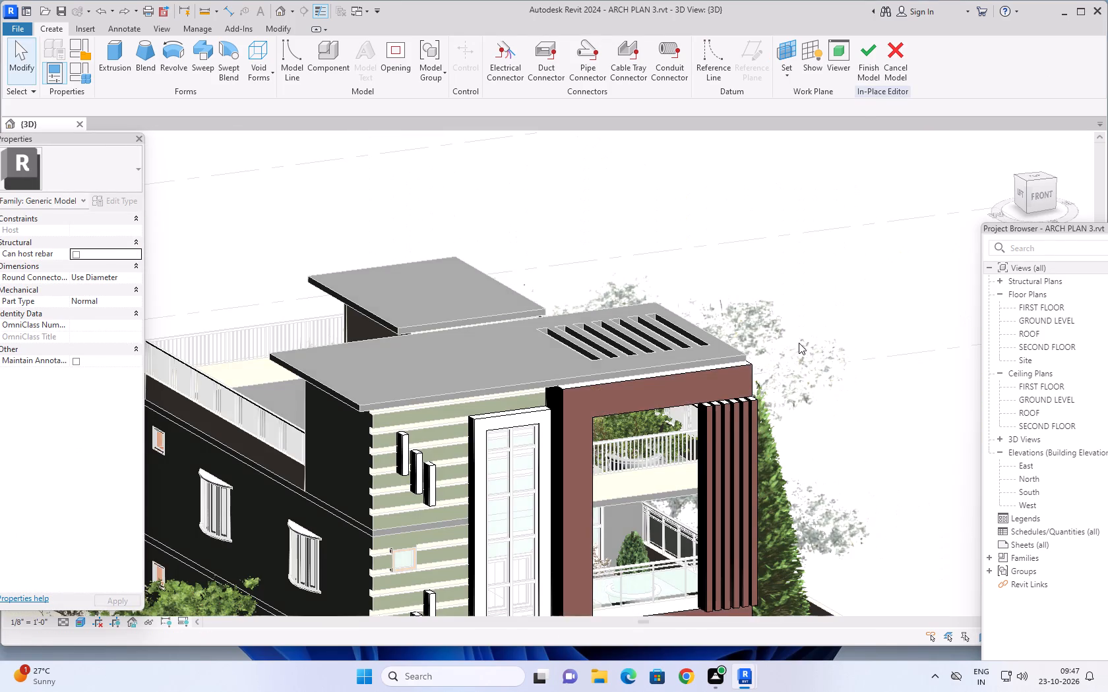
{"action": "key", "text": "ctrl+z"}
{"action": "key", "text": "ctrl+z"}
{"action": "key", "text": "ctrl+z"}
{"action": "key", "text": "ctrl+z"}
{"action": "key", "text": "ctrl+z"}
{"action": "key", "text": "ctrl+z"}
{"action": "key", "text": "ctrl+z"}
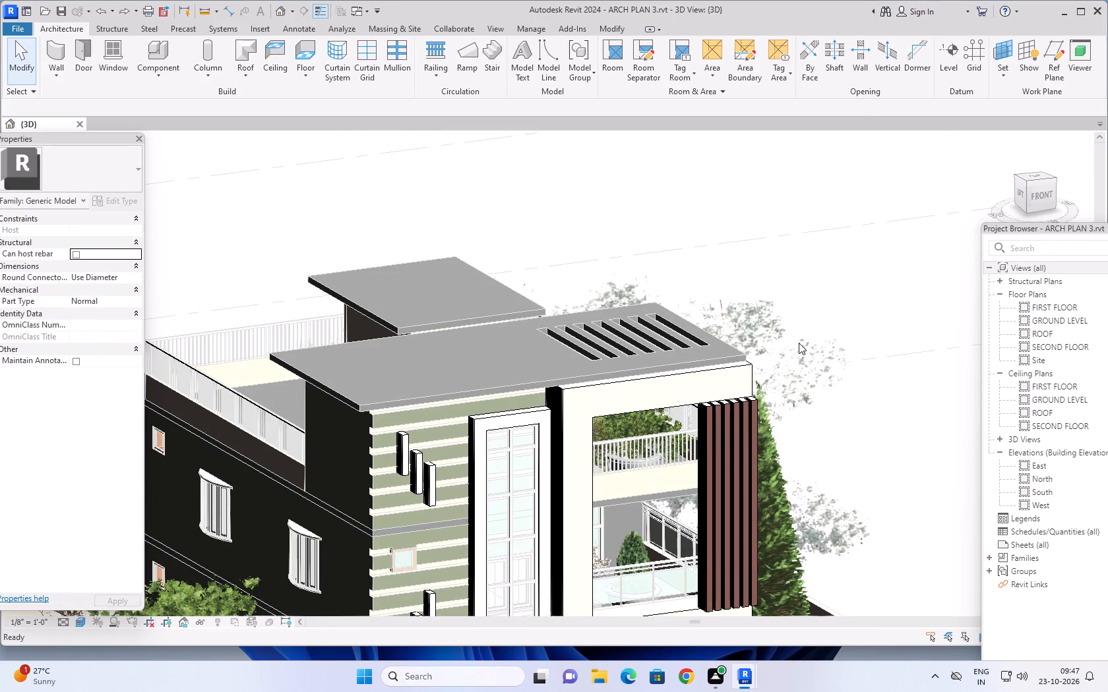
Undo the earlier colour changes on the side walls, compound wall and striped facade.
{"action": "key", "text": "ctrl+z"}
{"action": "key", "text": "ctrl+z"}
{"action": "key", "text": "ctrl+z"}
{"action": "key", "text": "ctrl+z"}
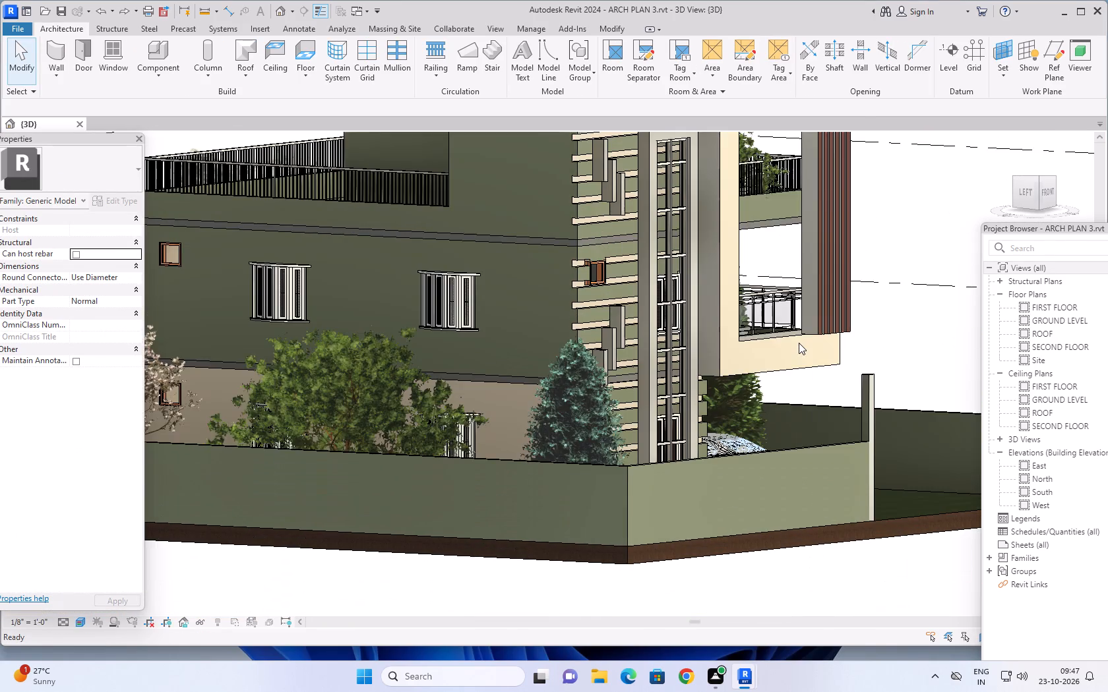
{"action": "key", "text": "ctrl+z"}
{"action": "key", "text": "ctrl+z"}
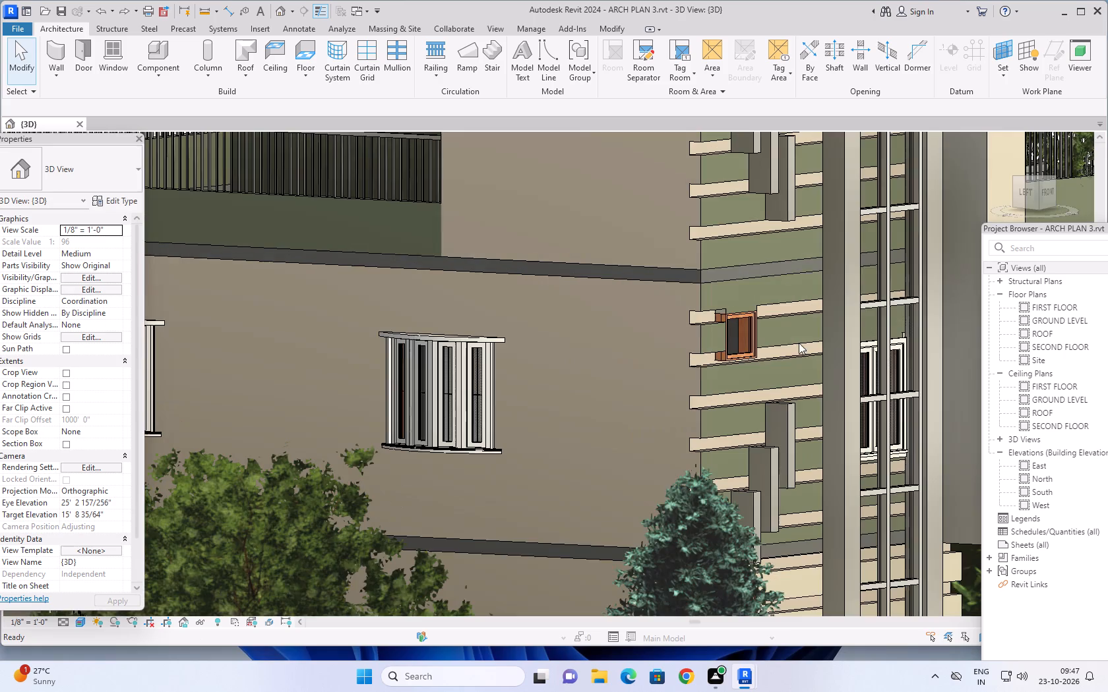
{"action": "key", "text": "ctrl+z"}
{"action": "key", "text": "ctrl+z"}
{"action": "key", "text": "ctrl+z"}
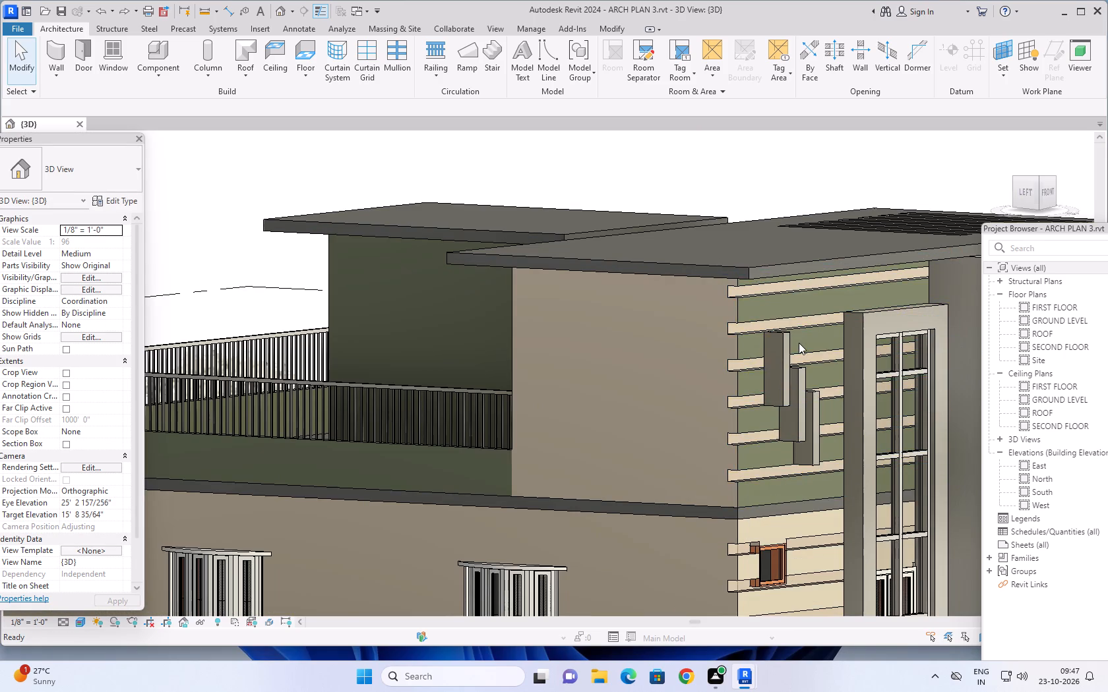
Examine the building's wall, facade and compound colours from the side-wall corner, the front and the opposite front corner.
{"action": "scroll", "coordinate": [776, 348], "scroll_direction": "down", "scroll_amount": 4}
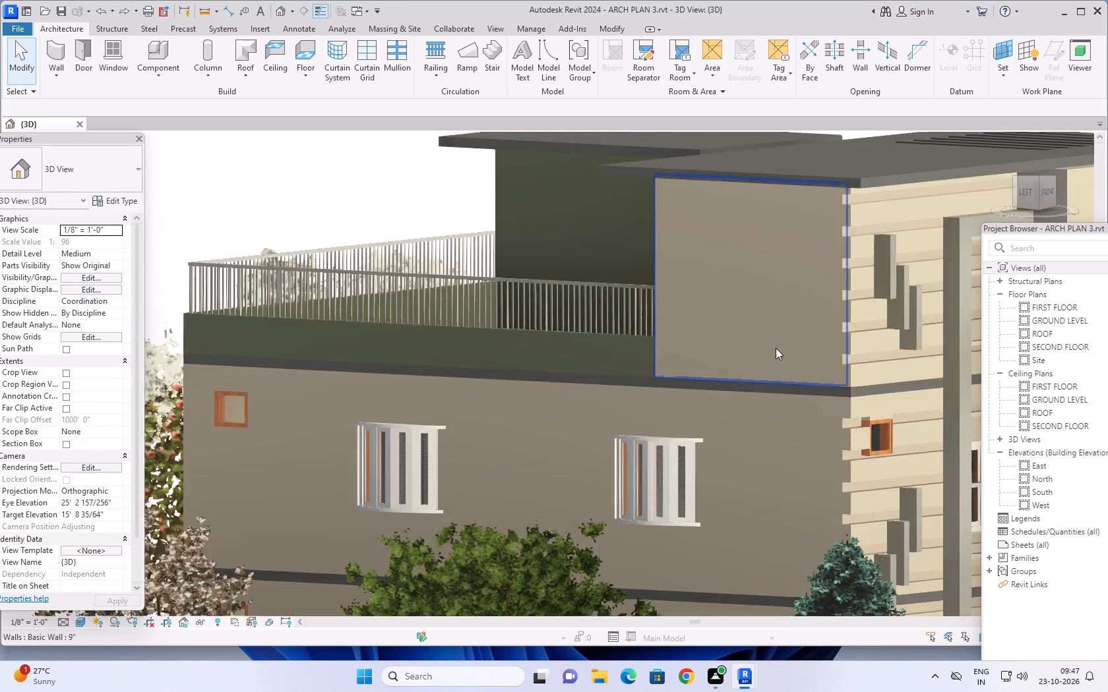
{"action": "scroll", "coordinate": [776, 348], "scroll_direction": "down", "scroll_amount": 3}
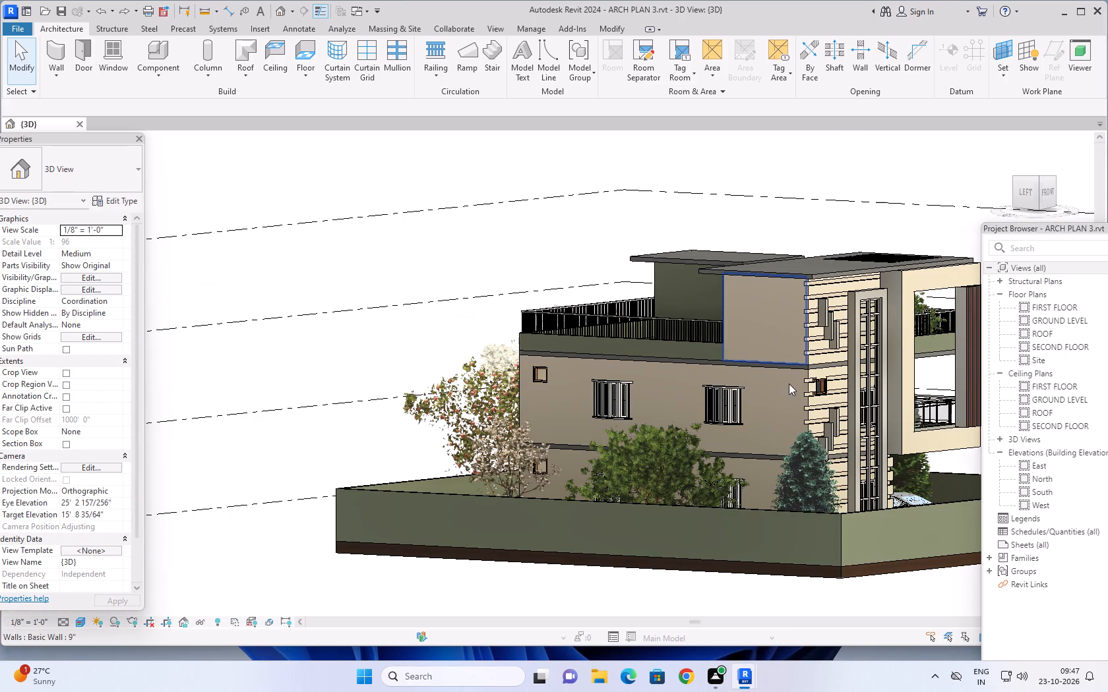
{"action": "middle_click_drag", "start_coordinate": [474, 275], "coordinate": [415, 301], "text": "shift"}
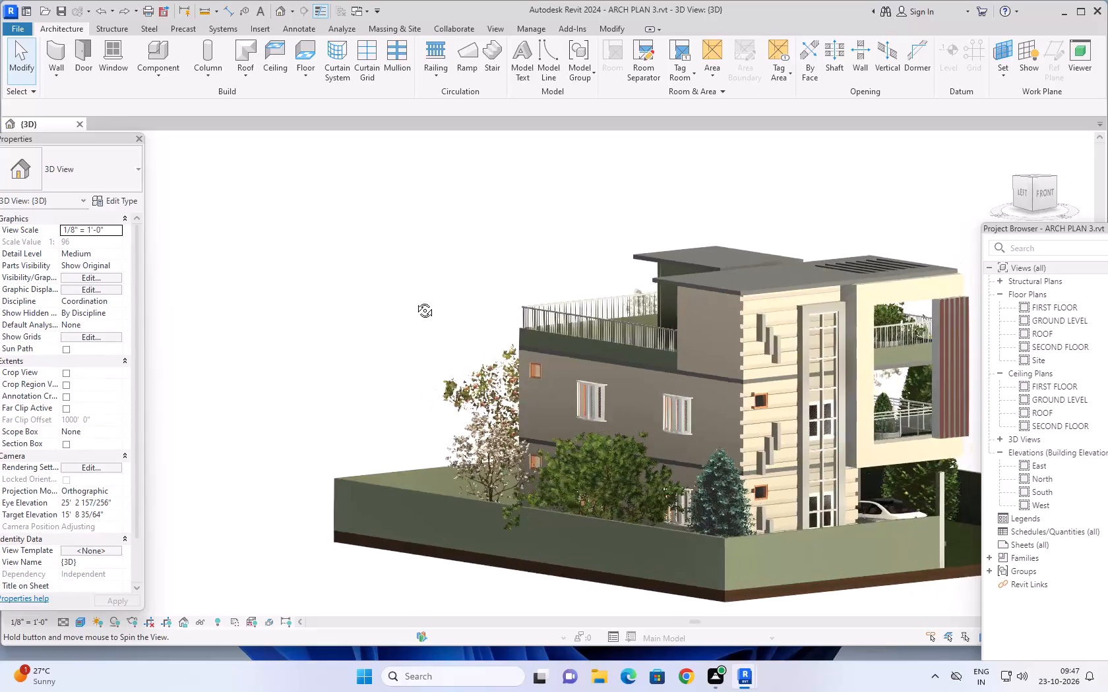
{"action": "middle_click_drag", "start_coordinate": [415, 301], "coordinate": [261, 315], "text": "shift"}
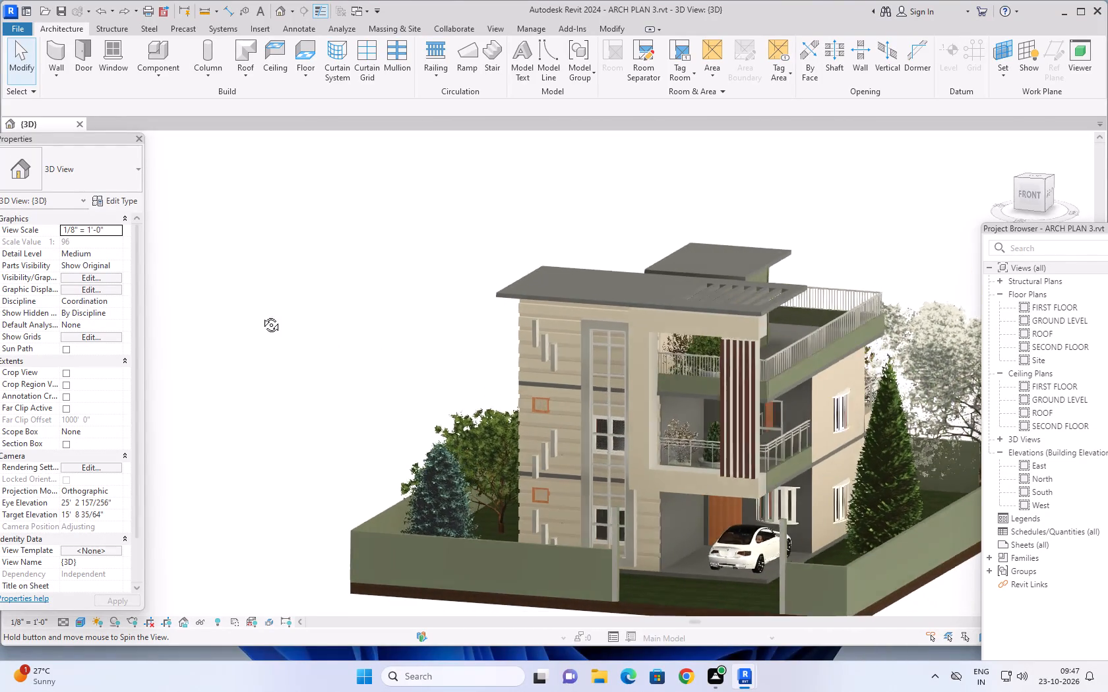
{"action": "middle_click_drag", "start_coordinate": [261, 315], "coordinate": [255, 311], "text": "shift"}
{"action": "middle_click_drag", "start_coordinate": [334, 328], "coordinate": [280, 309], "text": "shift"}
{"action": "scroll", "coordinate": [295, 320], "scroll_direction": "up", "scroll_amount": 1, "text": "shift"}
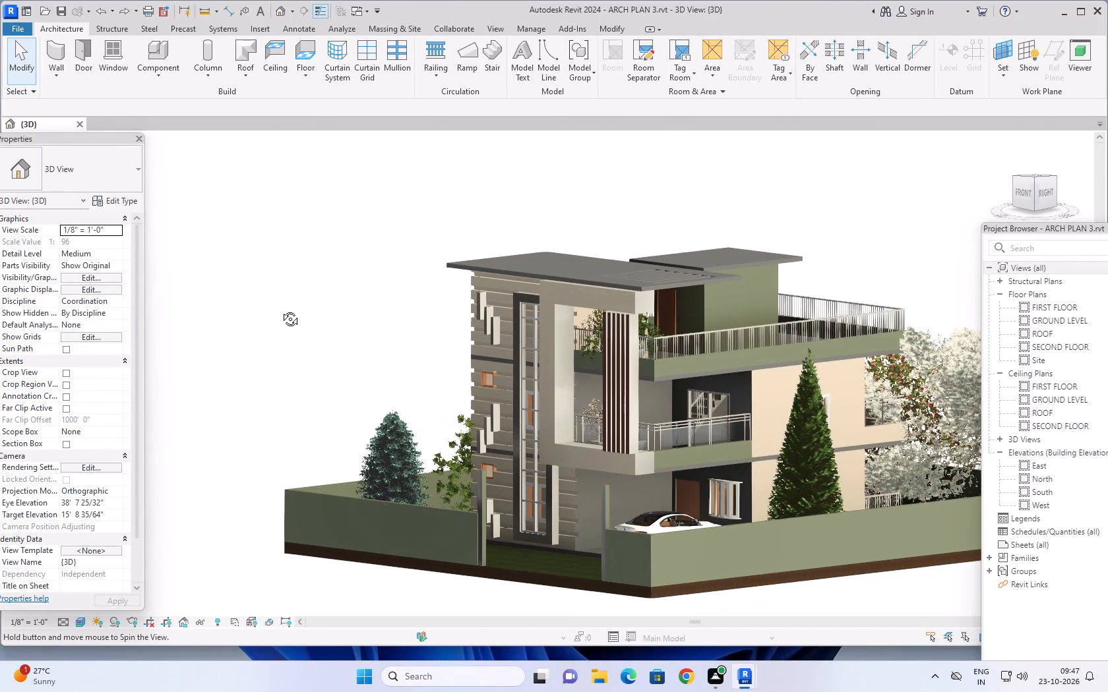
{"action": "middle_click_drag", "start_coordinate": [280, 309], "coordinate": [563, 395], "text": "shift"}
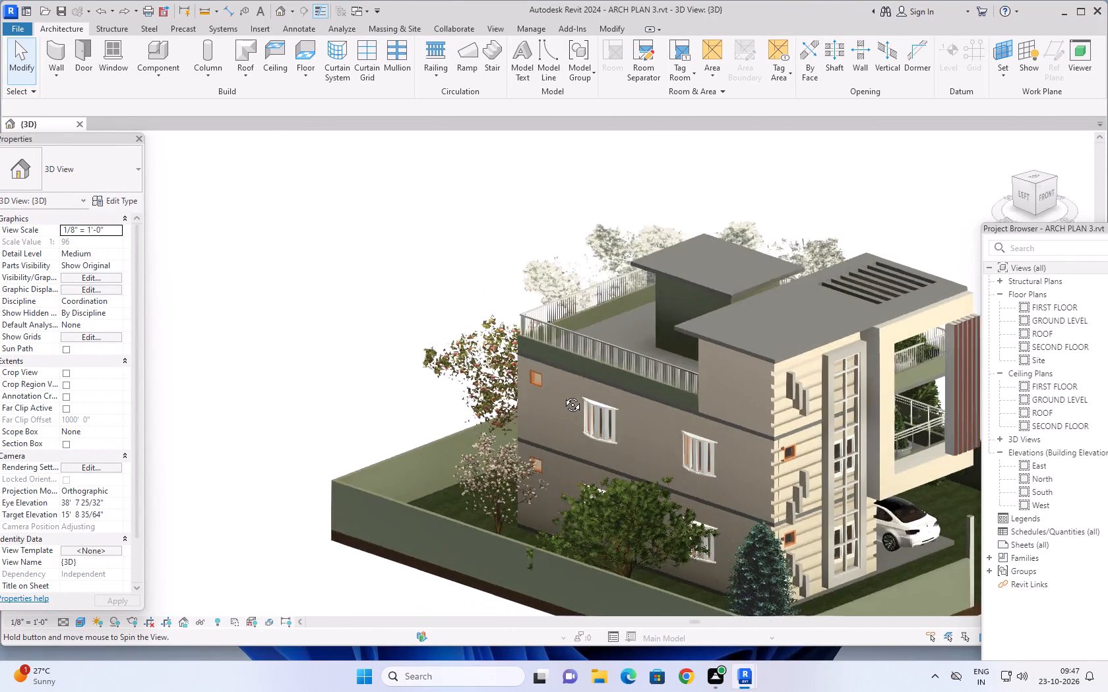
{"action": "middle_click_drag", "start_coordinate": [563, 395], "coordinate": [622, 377], "text": "shift"}
Examine the side wall, roof terrace, rear corner and balcony frame by viewing the building from all around and above.
{"action": "middle_click_drag", "start_coordinate": [593, 233], "coordinate": [483, 258]}
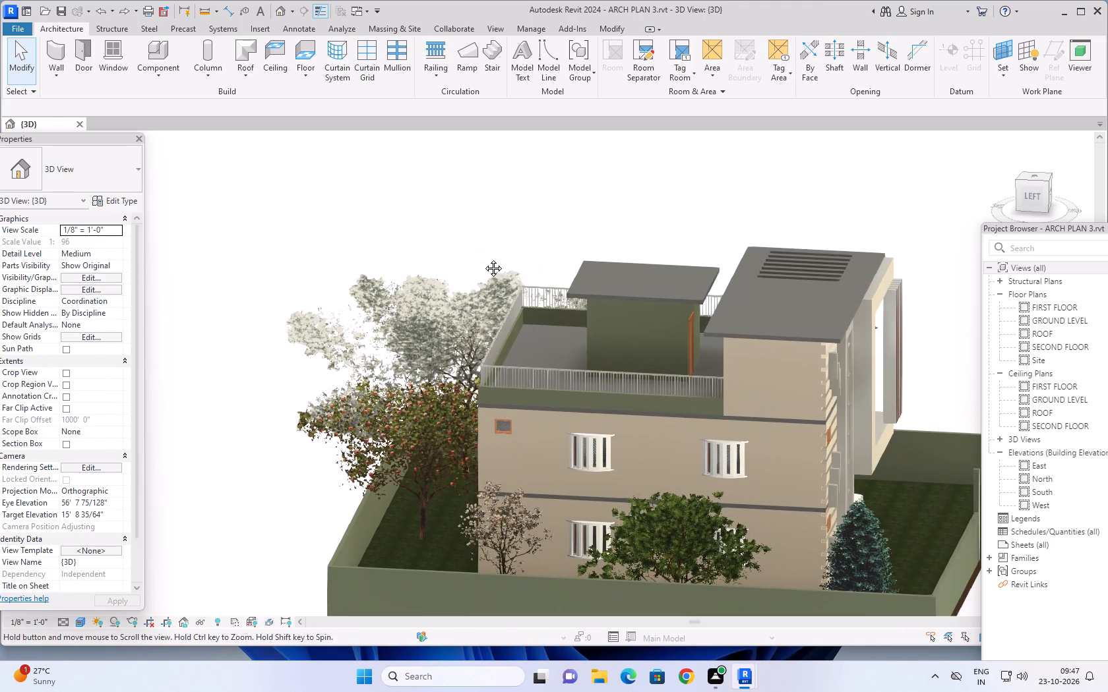
{"action": "middle_click_drag", "start_coordinate": [483, 258], "coordinate": [476, 258]}
{"action": "middle_click_drag", "start_coordinate": [914, 384], "coordinate": [898, 384]}
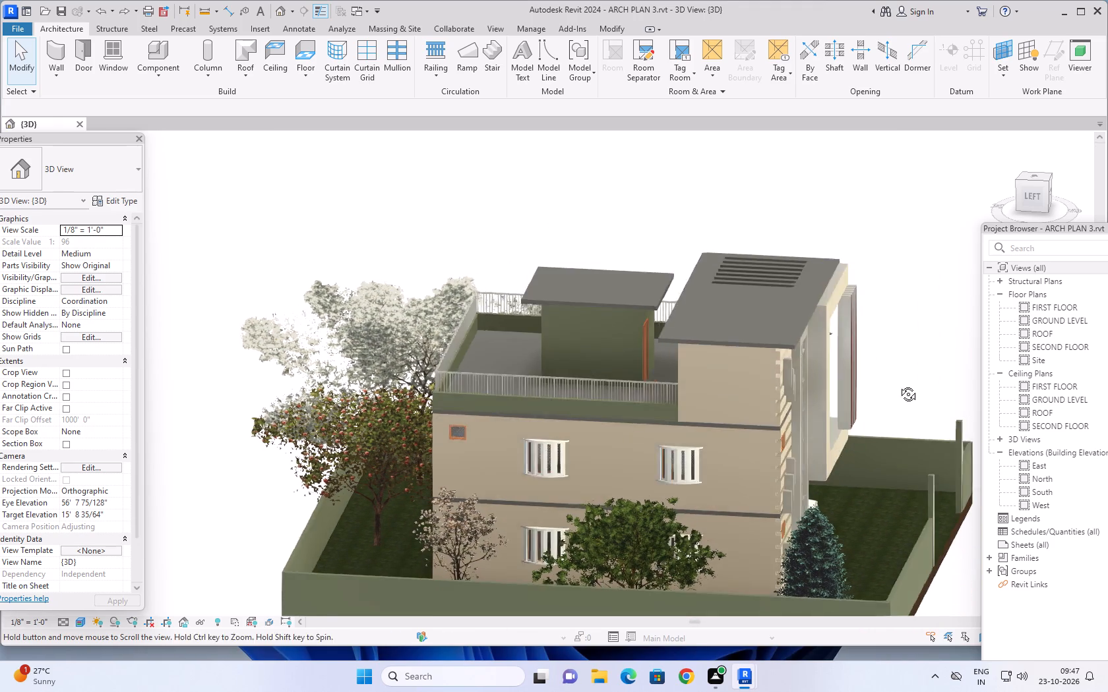
{"action": "middle_click_drag", "start_coordinate": [898, 384], "coordinate": [831, 343]}
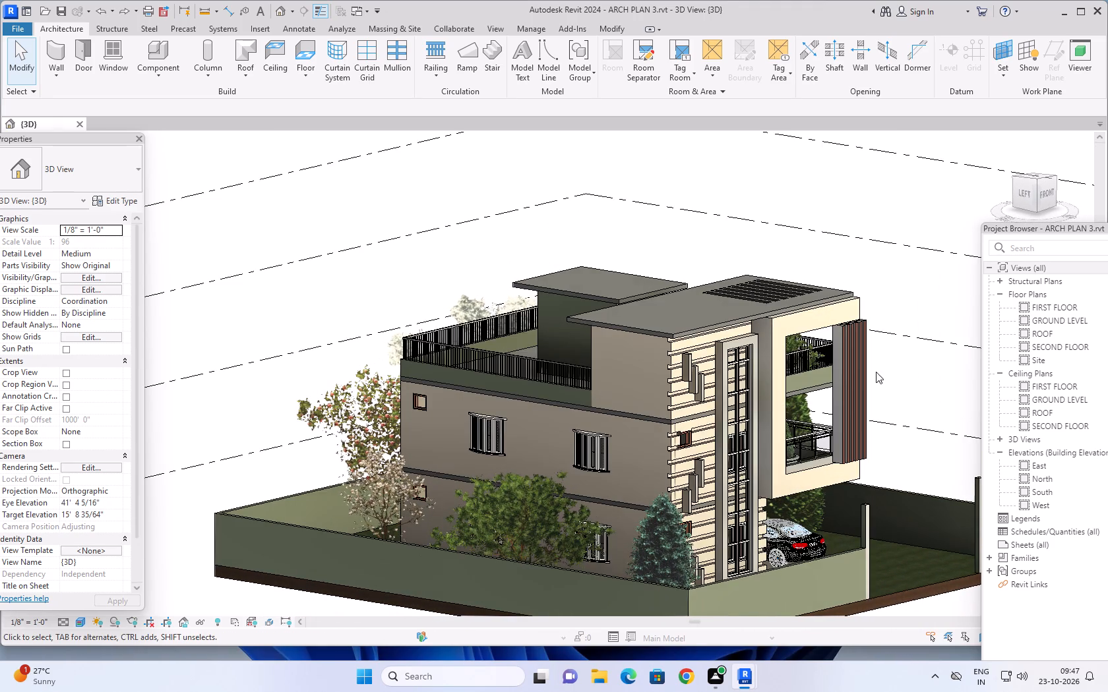
{"action": "middle_click_drag", "start_coordinate": [875, 372], "coordinate": [820, 375]}
{"action": "middle_click_drag", "start_coordinate": [847, 380], "coordinate": [857, 364], "text": "shift"}
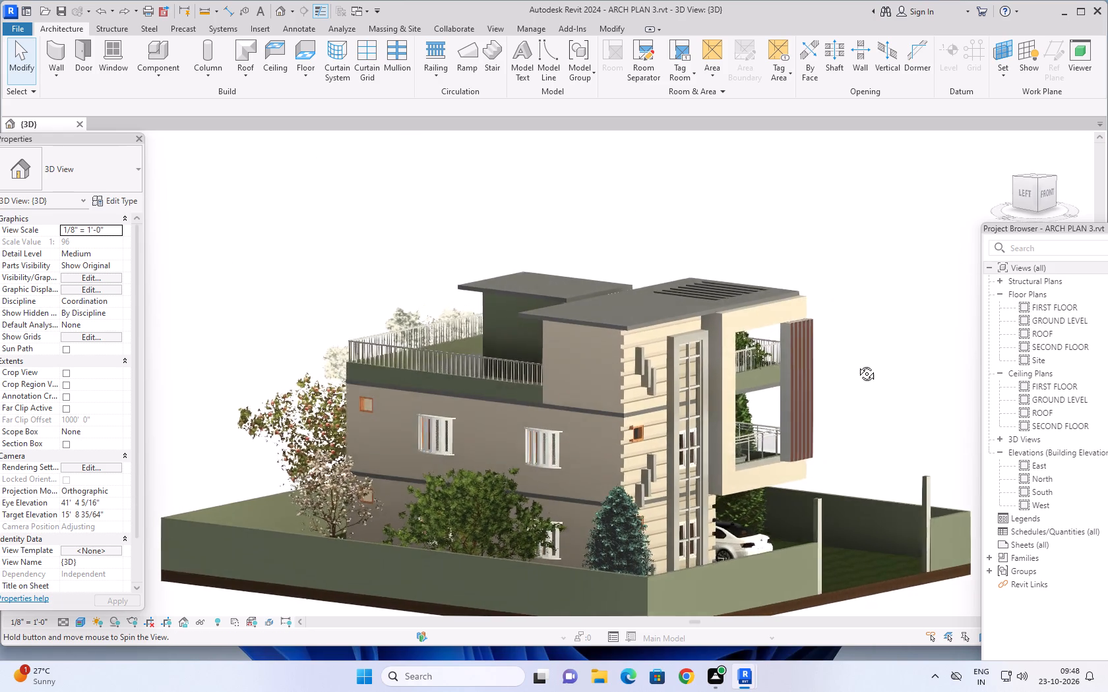
{"action": "middle_click_drag", "start_coordinate": [857, 364], "coordinate": [887, 368], "text": "shift"}
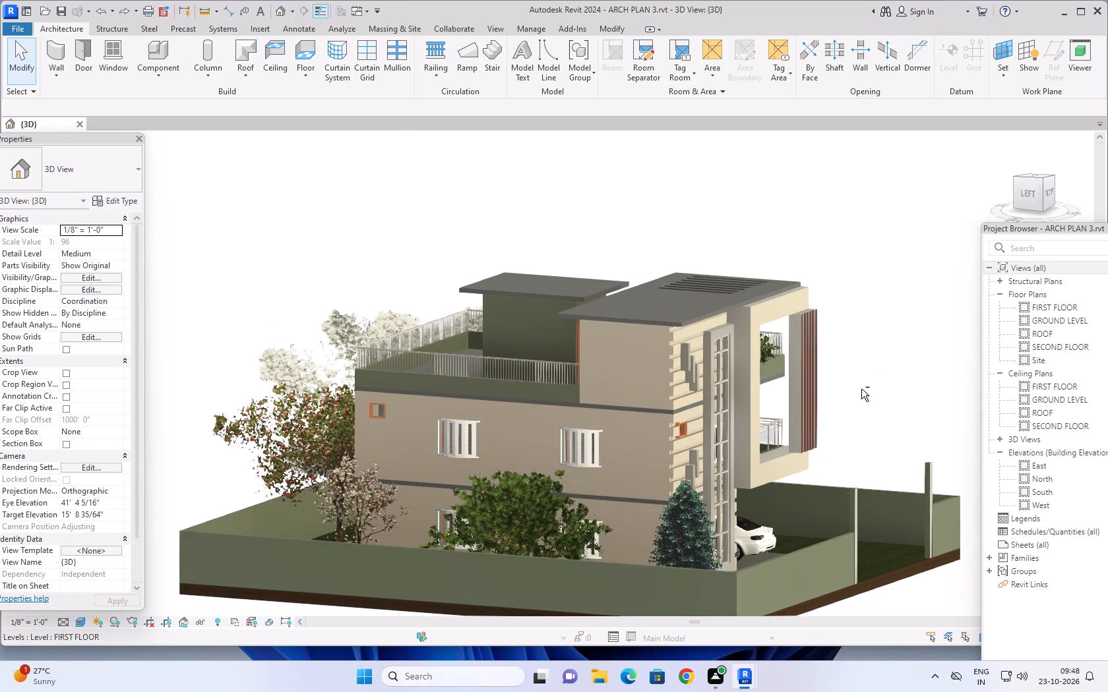
{"action": "middle_click_drag", "start_coordinate": [861, 389], "coordinate": [942, 389], "text": "shift"}
{"action": "scroll", "coordinate": [875, 390], "scroll_direction": "up", "scroll_amount": 1, "text": "shift"}
{"action": "middle_click_drag", "start_coordinate": [861, 384], "coordinate": [915, 384], "text": "shift"}
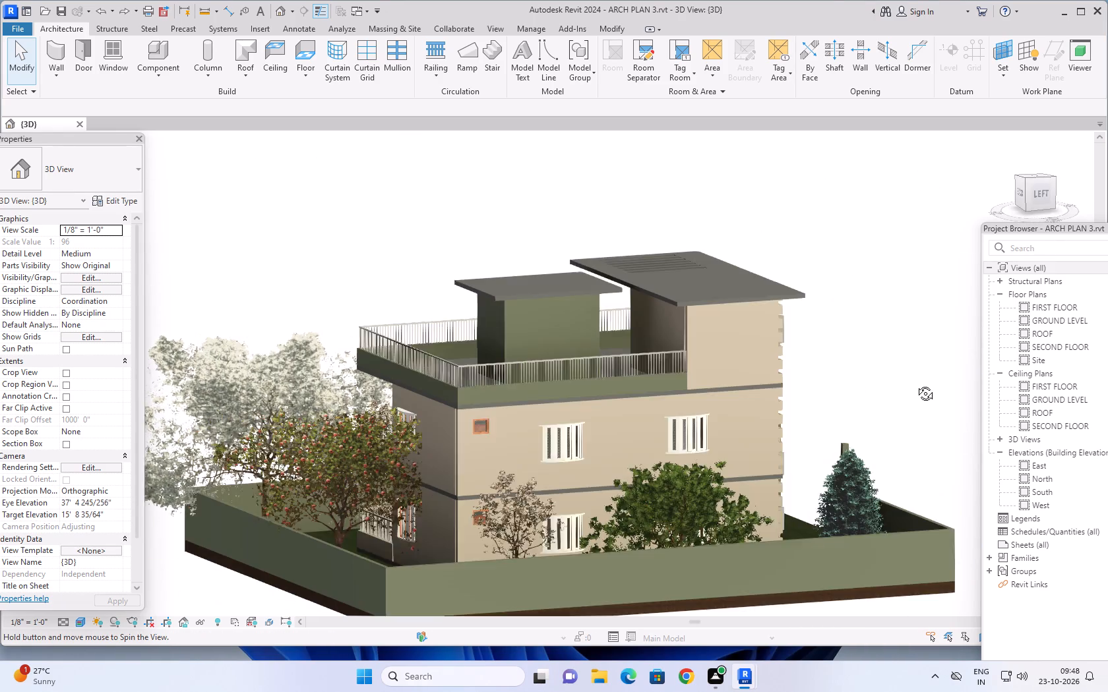
{"action": "middle_click_drag", "start_coordinate": [915, 384], "coordinate": [767, 434], "text": "shift"}
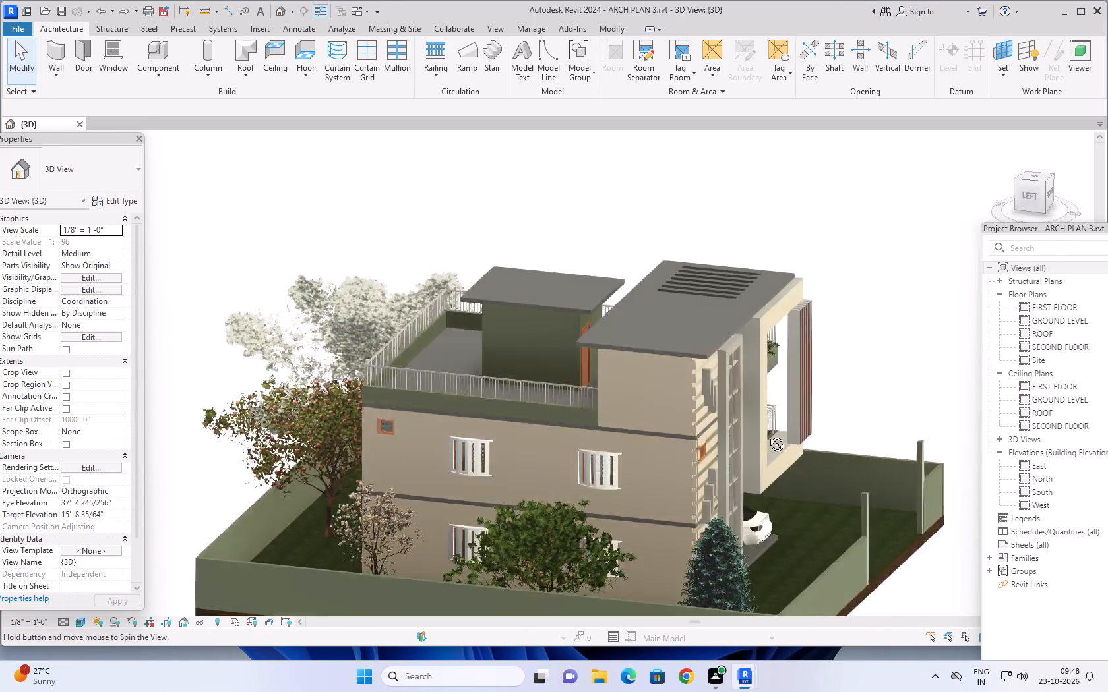
{"action": "middle_click_drag", "start_coordinate": [767, 434], "coordinate": [458, 459], "text": "shift"}
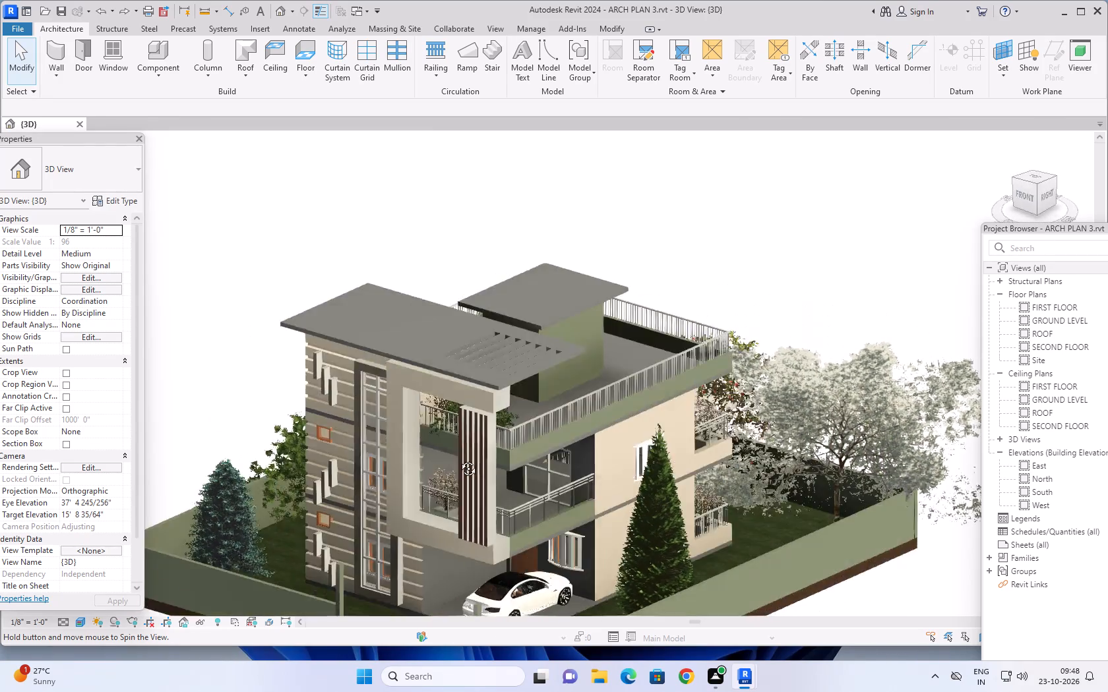
{"action": "middle_click_drag", "start_coordinate": [458, 459], "coordinate": [753, 490], "text": "shift"}
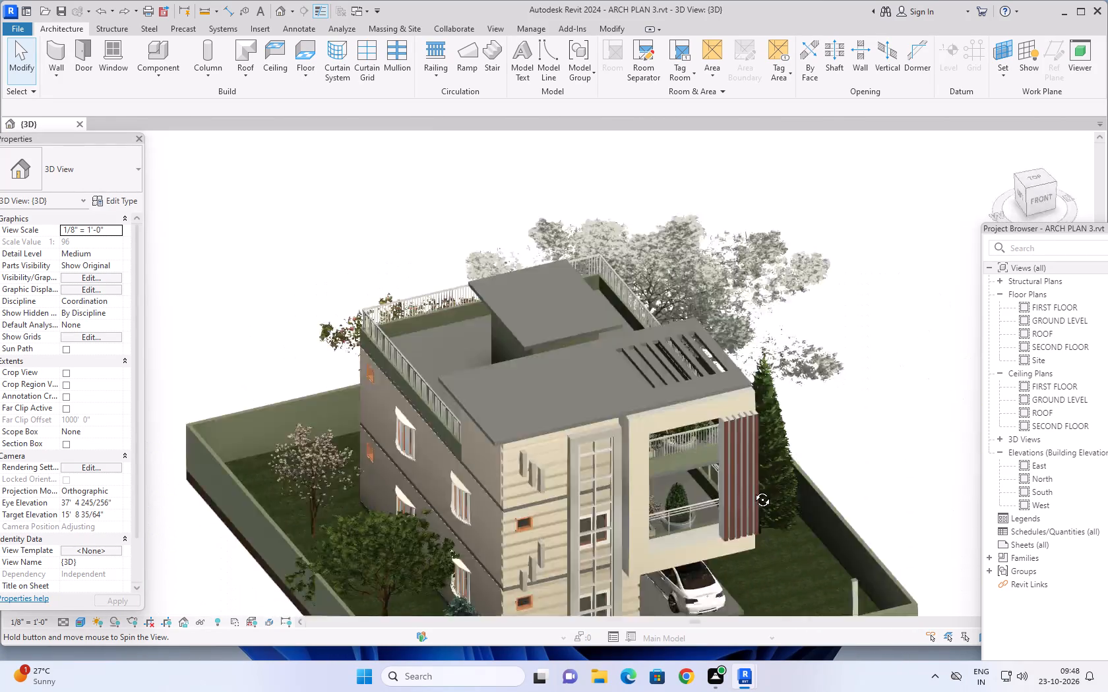
Examine the building's left side, right side and roof slabs from above, ending at the front-left corner.
{"action": "middle_click_drag", "start_coordinate": [753, 490], "coordinate": [857, 416], "text": "shift"}
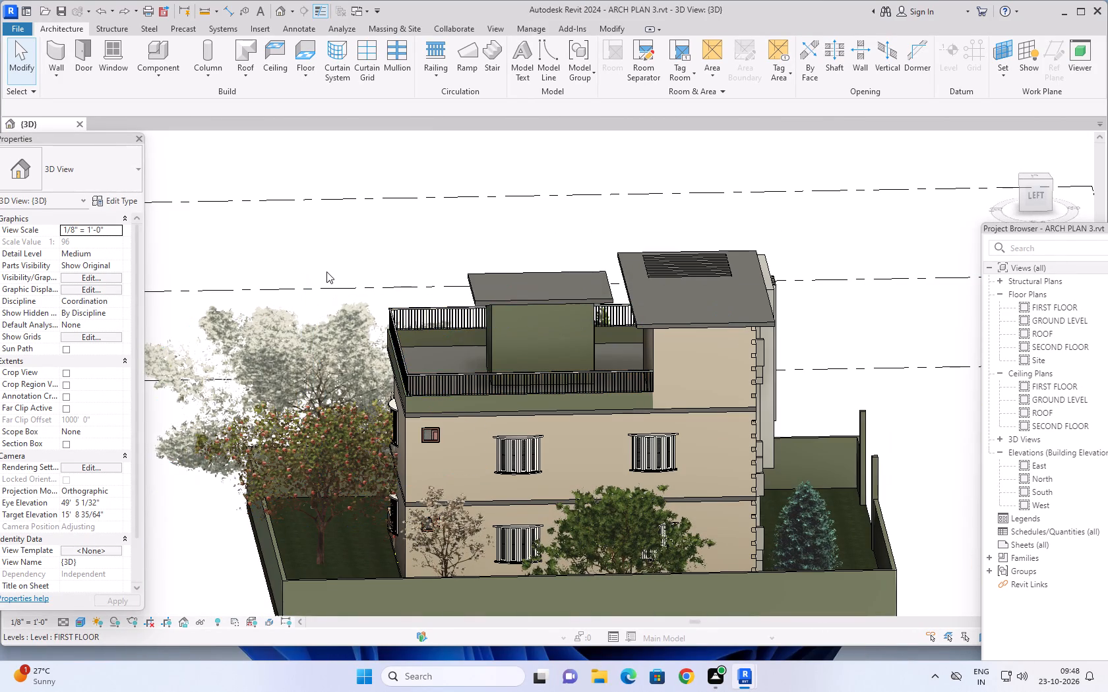
{"action": "middle_click_drag", "start_coordinate": [326, 270], "coordinate": [784, 332], "text": "shift"}
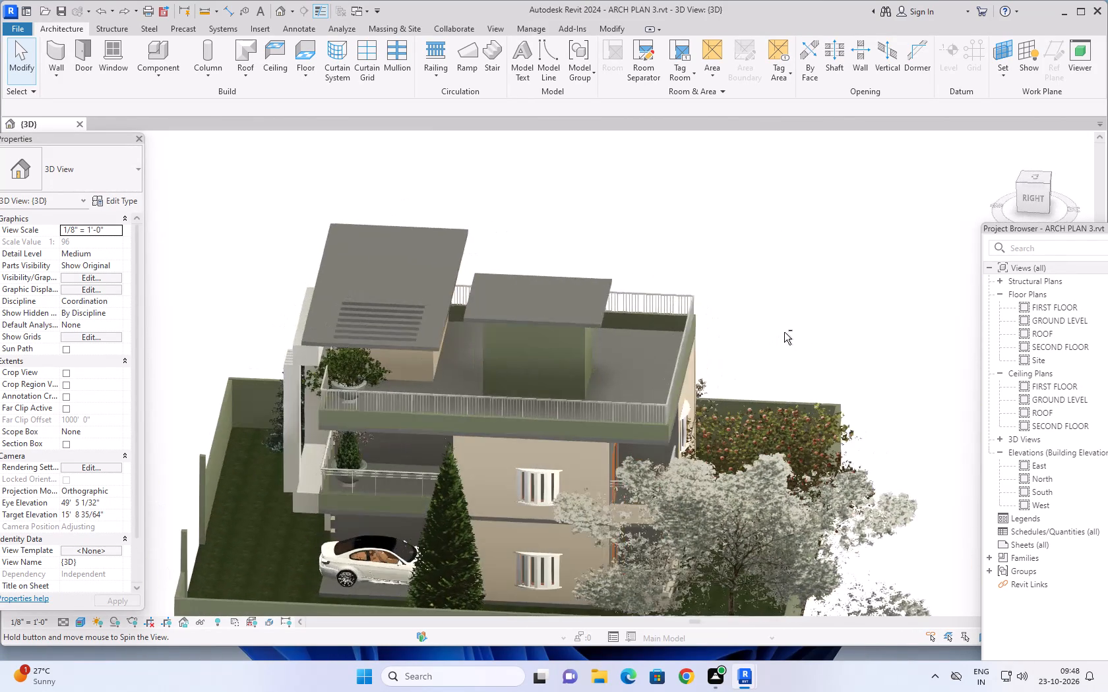
{"action": "middle_click_drag", "start_coordinate": [225, 281], "coordinate": [640, 315], "text": "shift"}
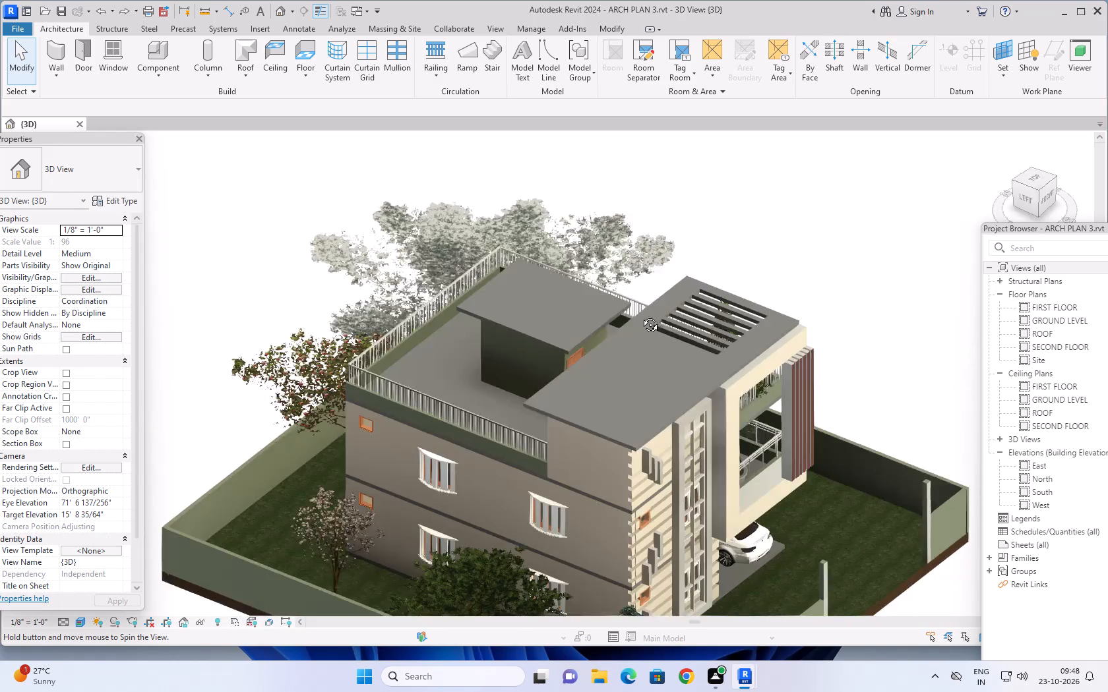
{"action": "middle_click_drag", "start_coordinate": [640, 315], "coordinate": [659, 235], "text": "shift"}
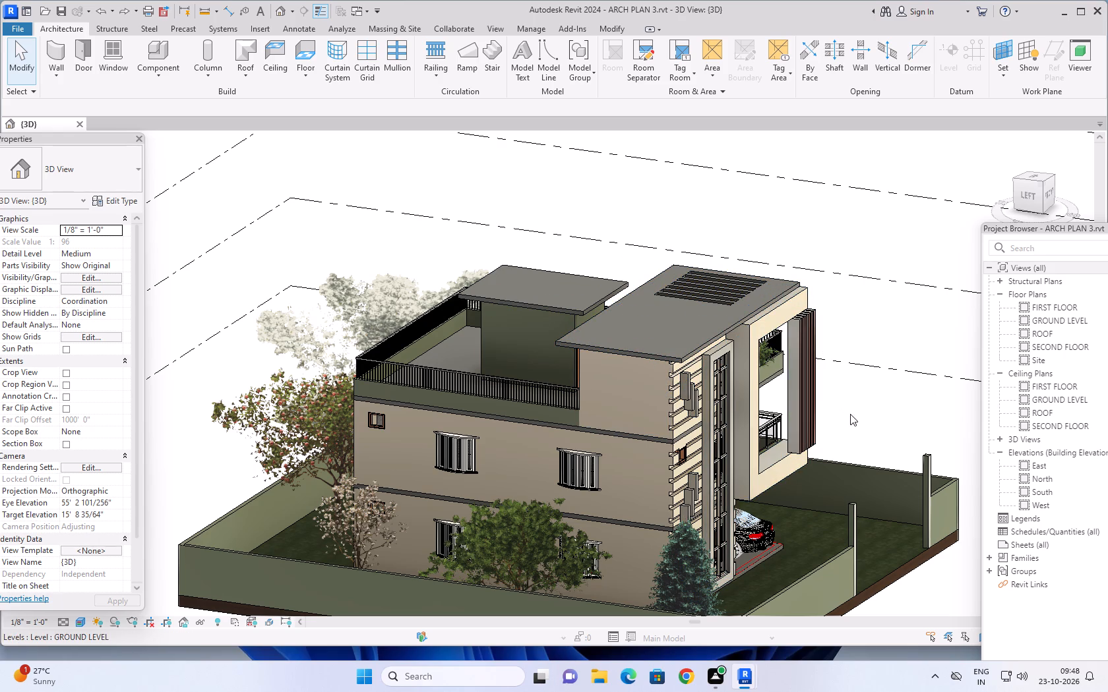
{"action": "middle_click_drag", "start_coordinate": [849, 413], "coordinate": [836, 366]}
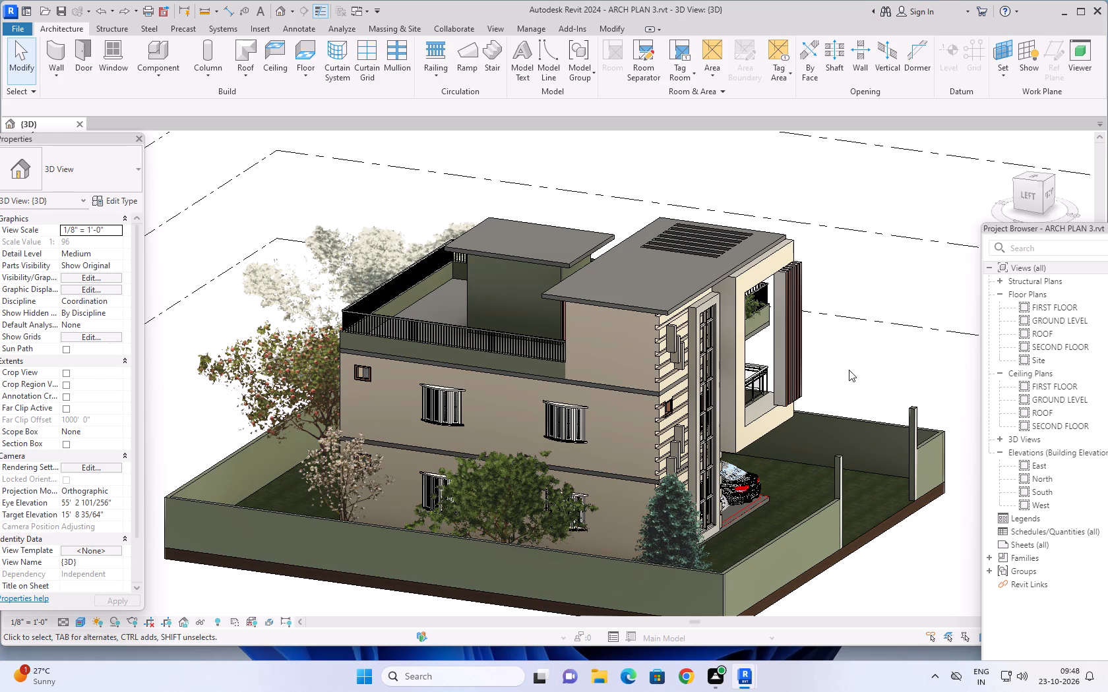
{"action": "middle_click_drag", "start_coordinate": [869, 358], "coordinate": [811, 340]}
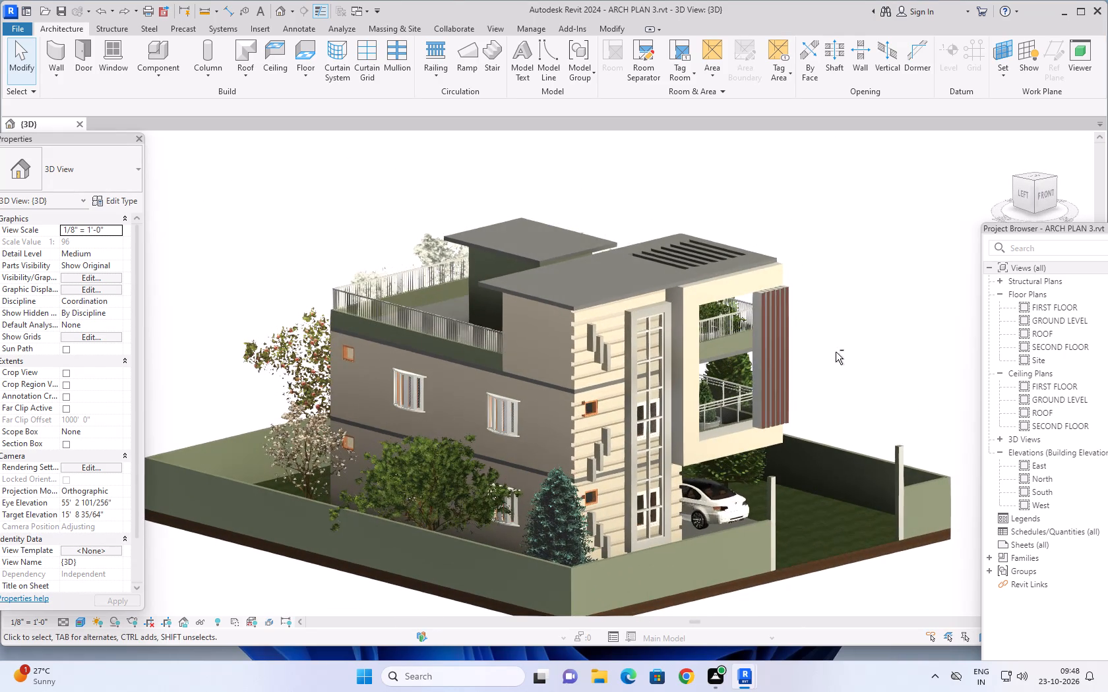
{"action": "key", "text": "Escape"}
{"action": "key", "text": "Escape"}
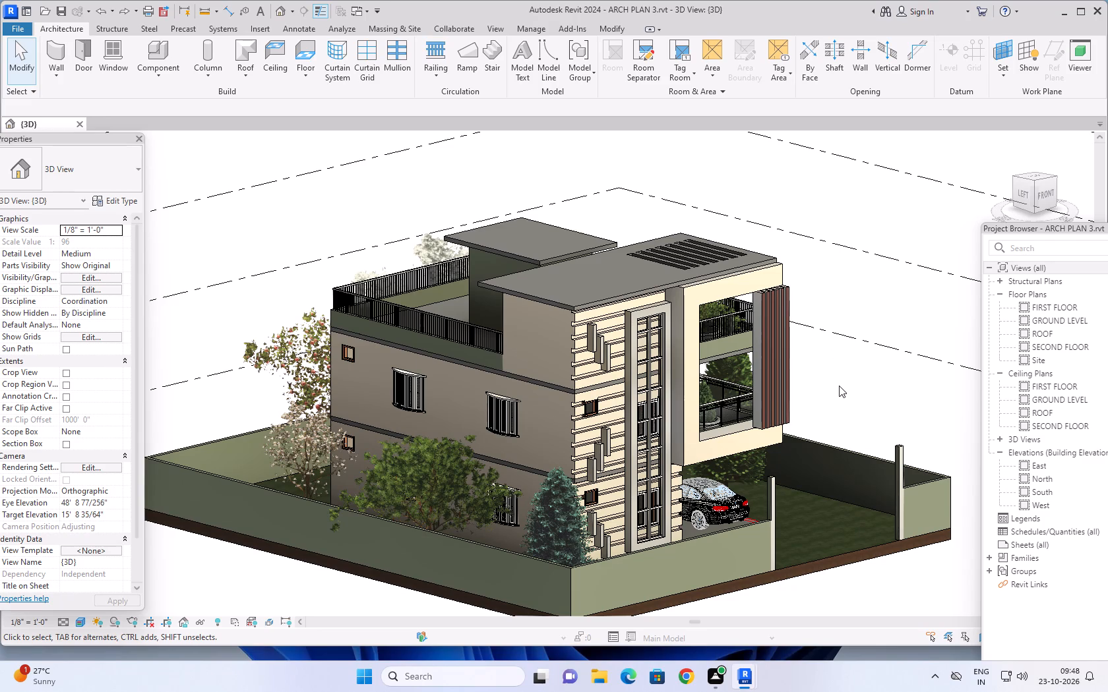
Inspect the striped facade, side wall windows, balcony frame and fins up close from the front-left corner.
{"action": "scroll", "coordinate": [837, 388], "scroll_direction": "up", "scroll_amount": 1}
{"action": "middle_click_drag", "start_coordinate": [832, 380], "coordinate": [857, 373]}
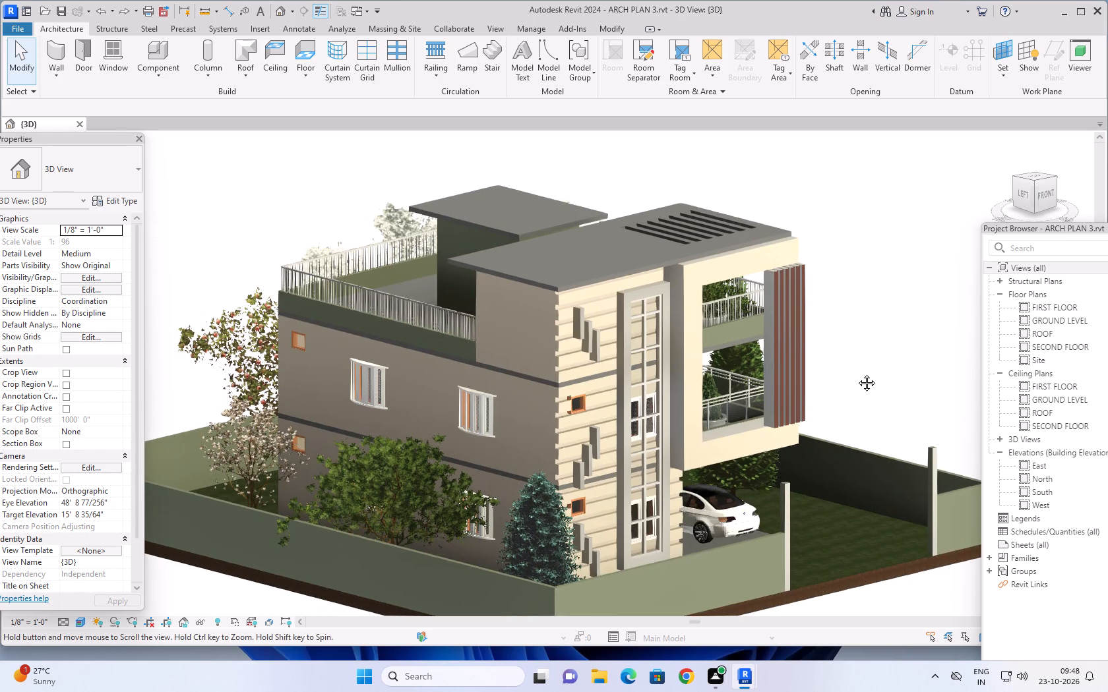
{"action": "middle_click_drag", "start_coordinate": [857, 373], "coordinate": [858, 373]}
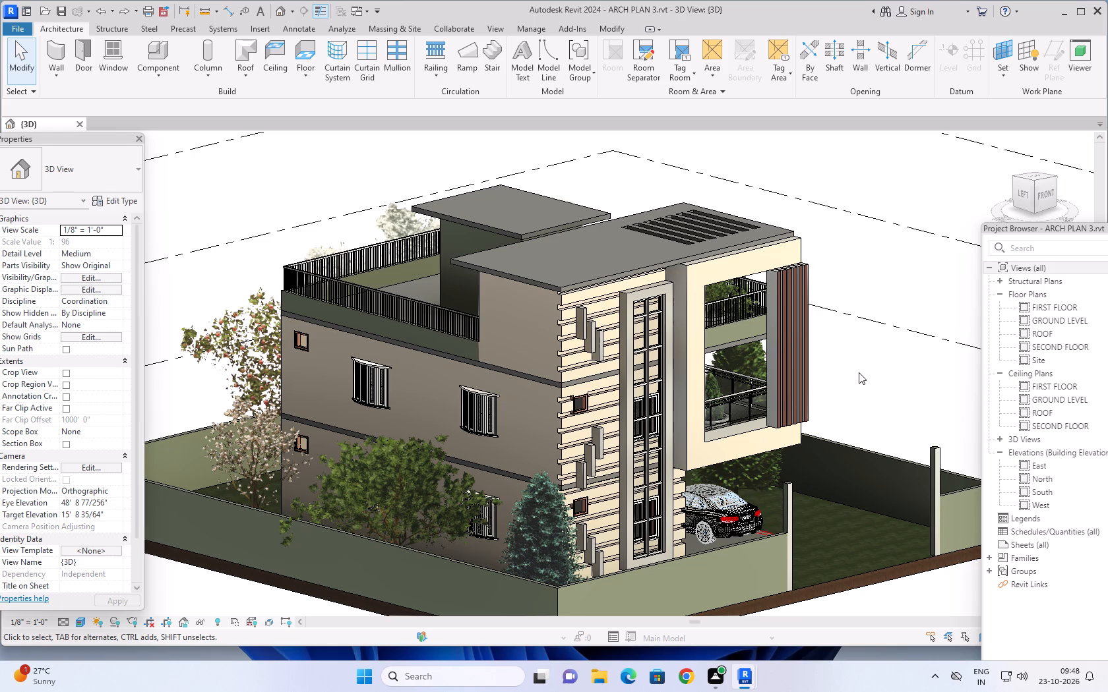
{"action": "middle_click_drag", "start_coordinate": [859, 372], "coordinate": [883, 368]}
{"action": "middle_click_drag", "start_coordinate": [883, 360], "coordinate": [882, 350], "text": "shift"}
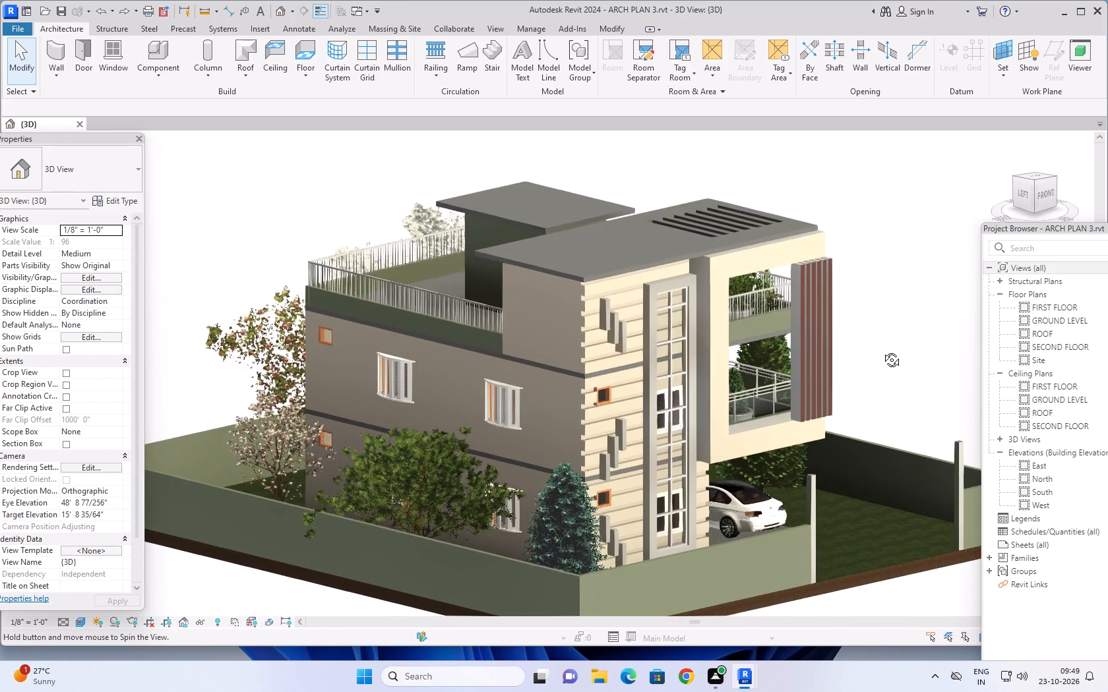
{"action": "middle_click_drag", "start_coordinate": [882, 350], "coordinate": [877, 318], "text": "shift"}
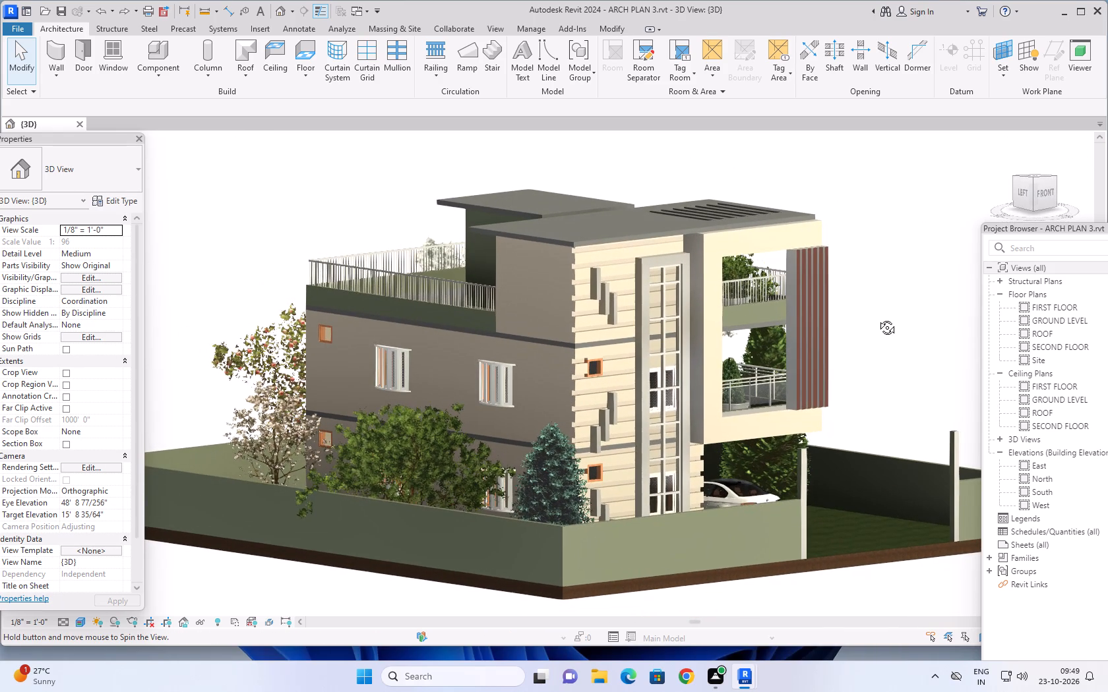
{"action": "middle_click_drag", "start_coordinate": [877, 318], "coordinate": [894, 371], "text": "shift"}
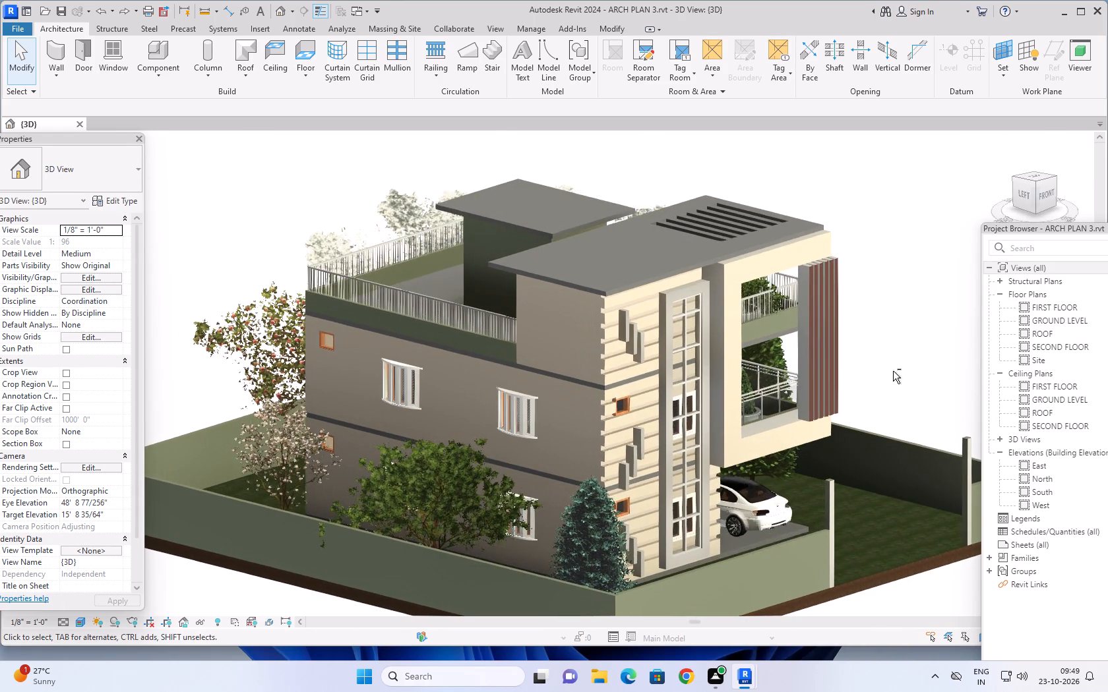
{"action": "scroll", "coordinate": [874, 368], "scroll_direction": "up", "scroll_amount": 2}
{"action": "middle_click_drag", "start_coordinate": [855, 366], "coordinate": [892, 369]}
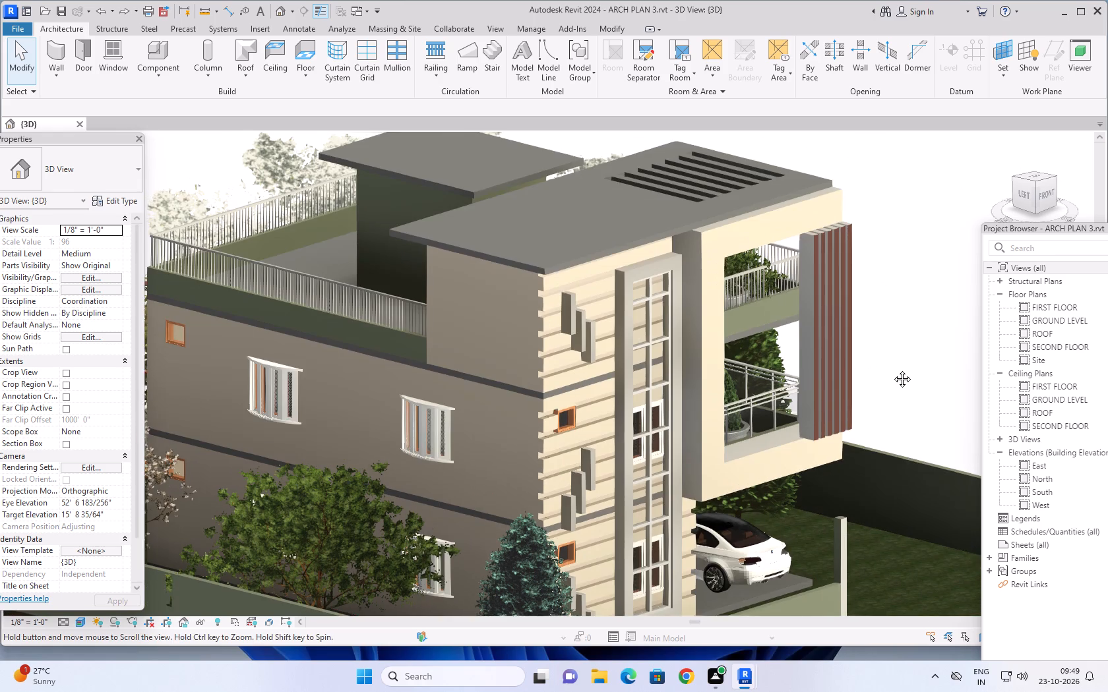
{"action": "middle_click_drag", "start_coordinate": [892, 369], "coordinate": [898, 370]}
{"action": "scroll", "coordinate": [898, 370], "scroll_direction": "down", "scroll_amount": 1}
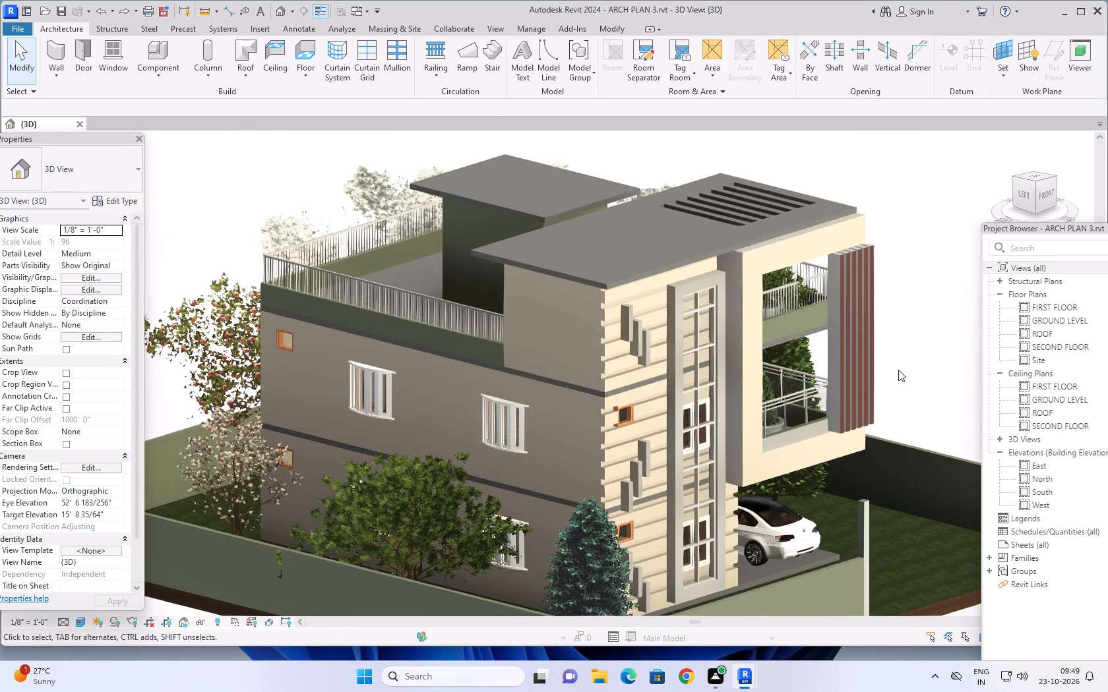
{"action": "middle_click_drag", "start_coordinate": [898, 370], "coordinate": [855, 359]}
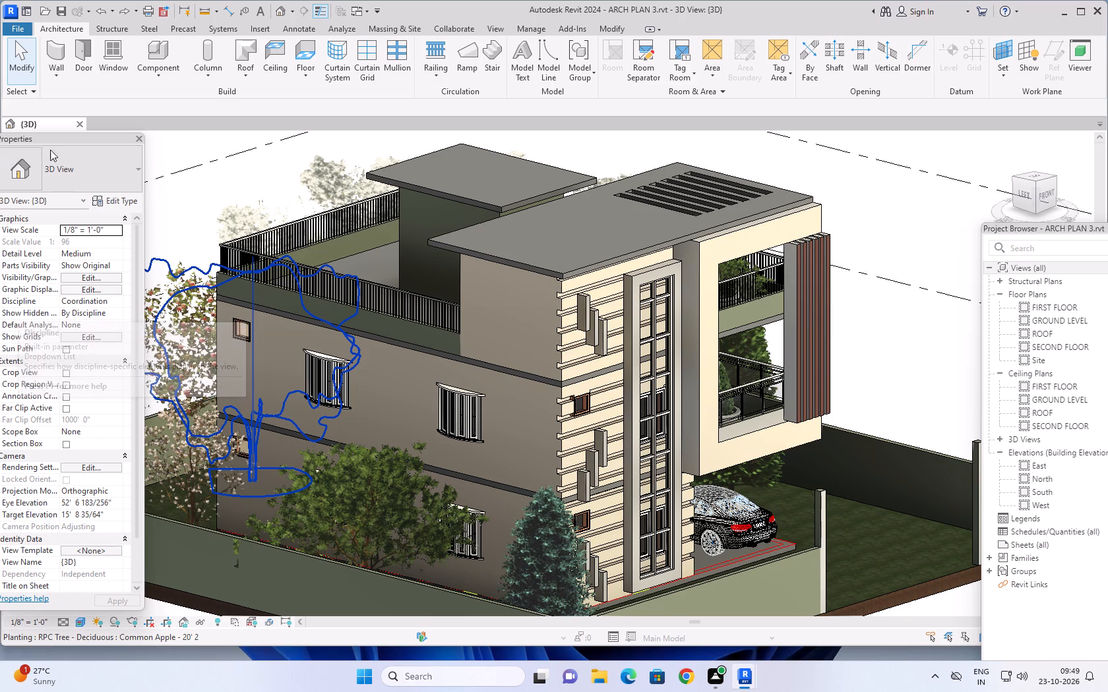
Change the structure layer material of the 9" Basic Wall type to wall 1.
{"action": "left_click", "coordinate": [100, 167]}
{"action": "left_click", "coordinate": [100, 167]}
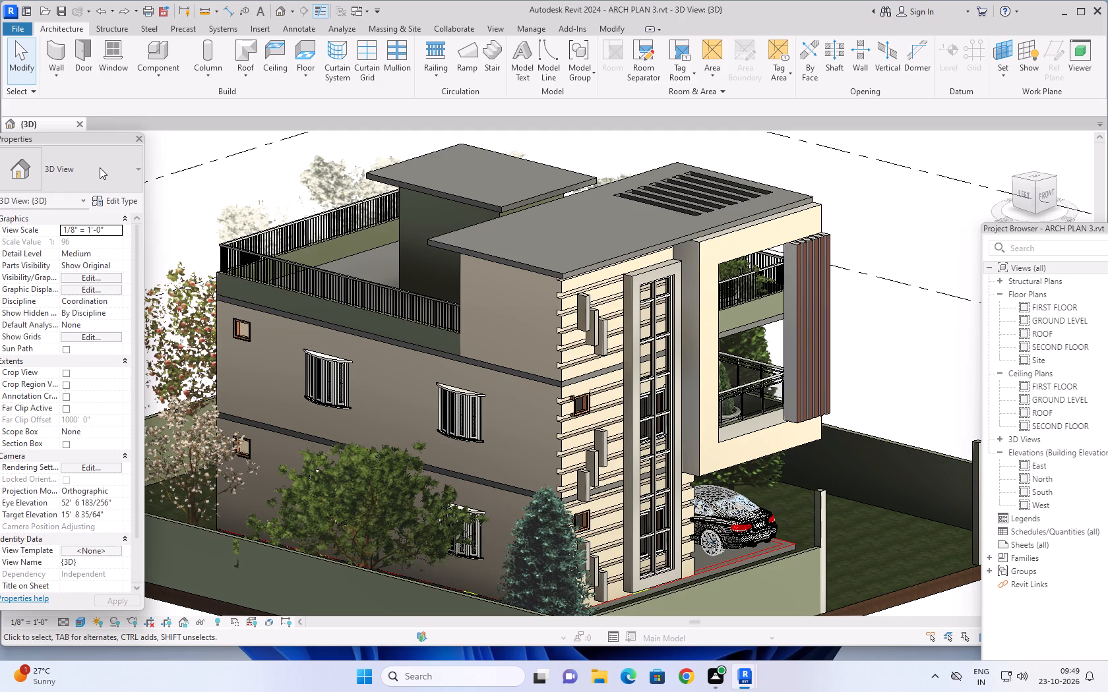
{"action": "left_click", "coordinate": [63, 44]}
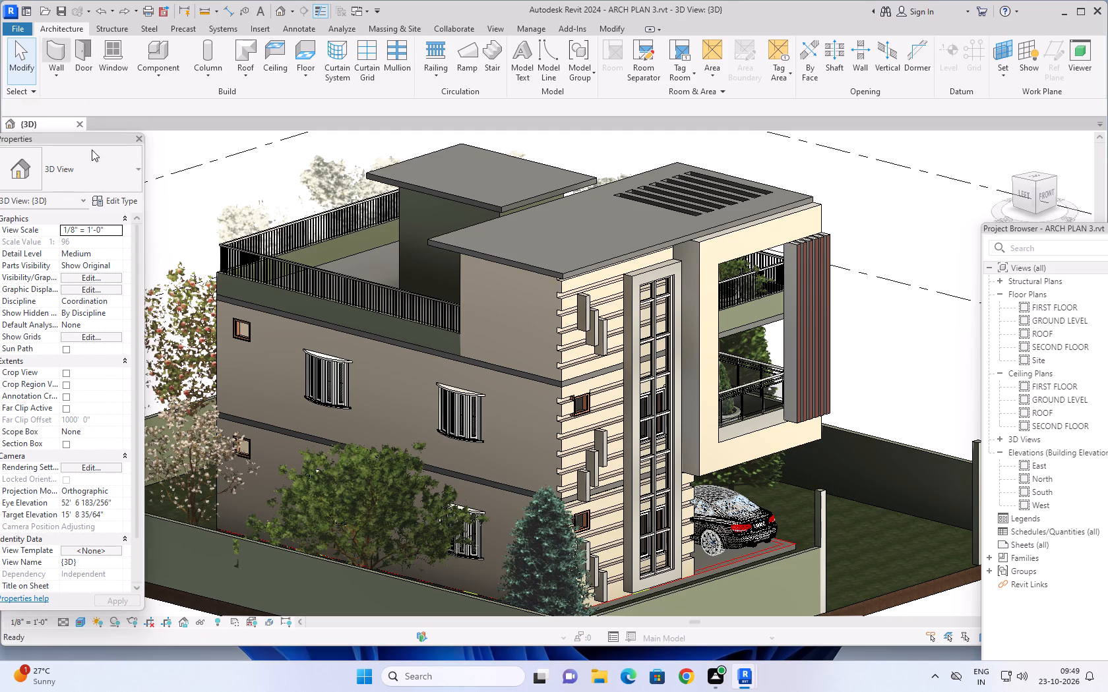
{"action": "left_click", "coordinate": [113, 178]}
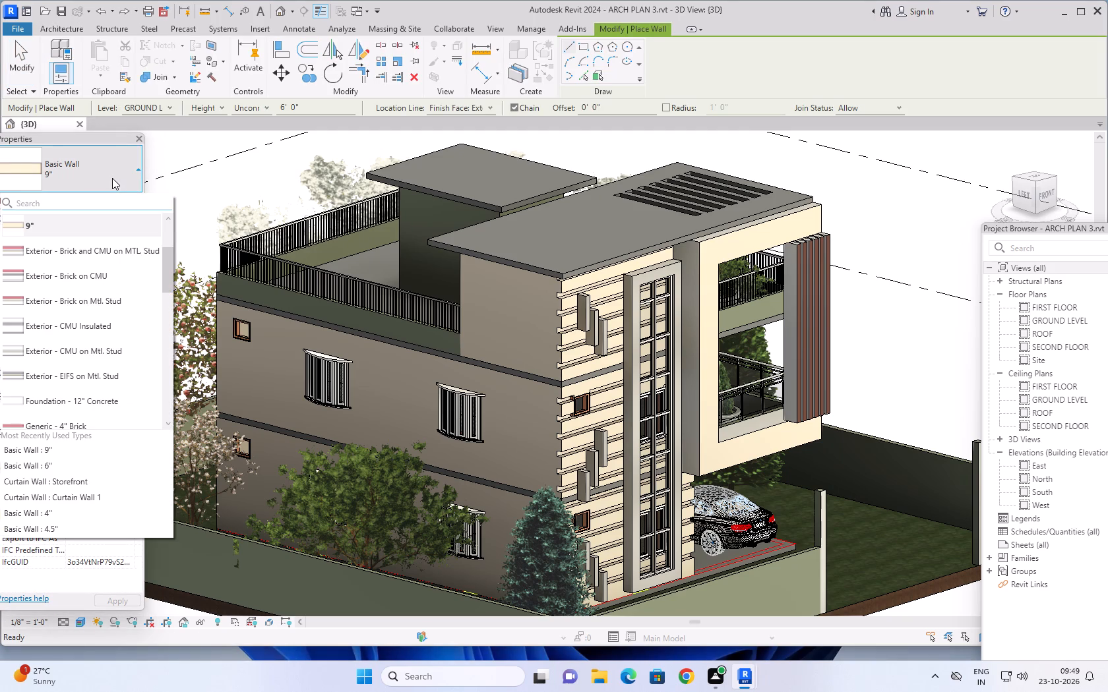
{"action": "left_click", "coordinate": [108, 182]}
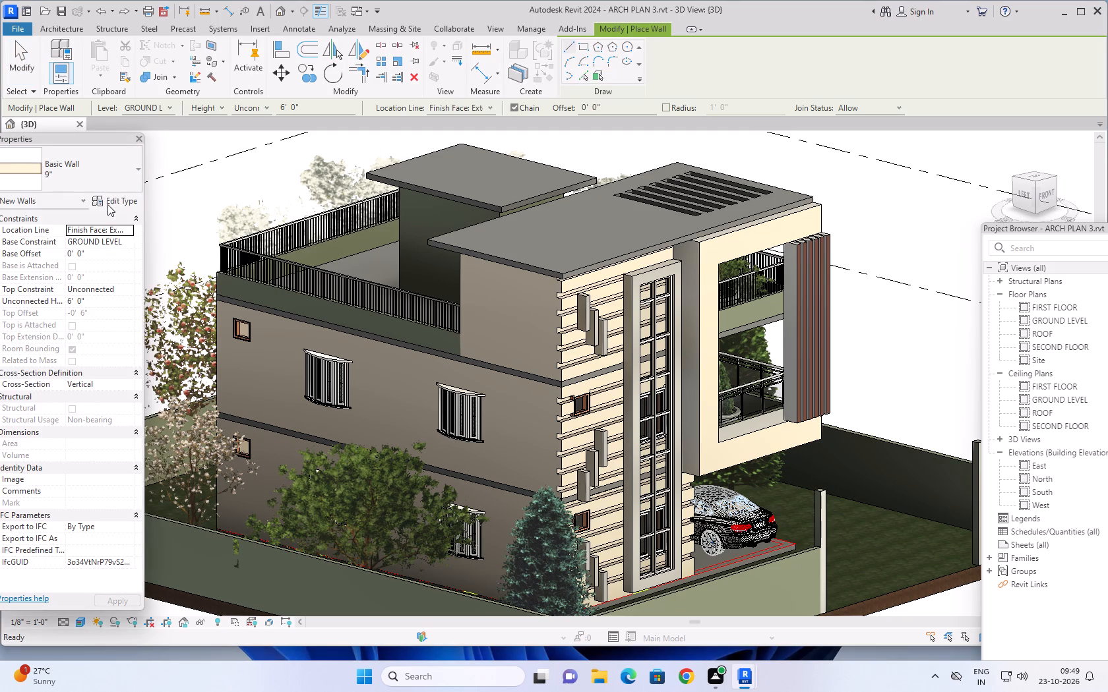
{"action": "left_click", "coordinate": [109, 200]}
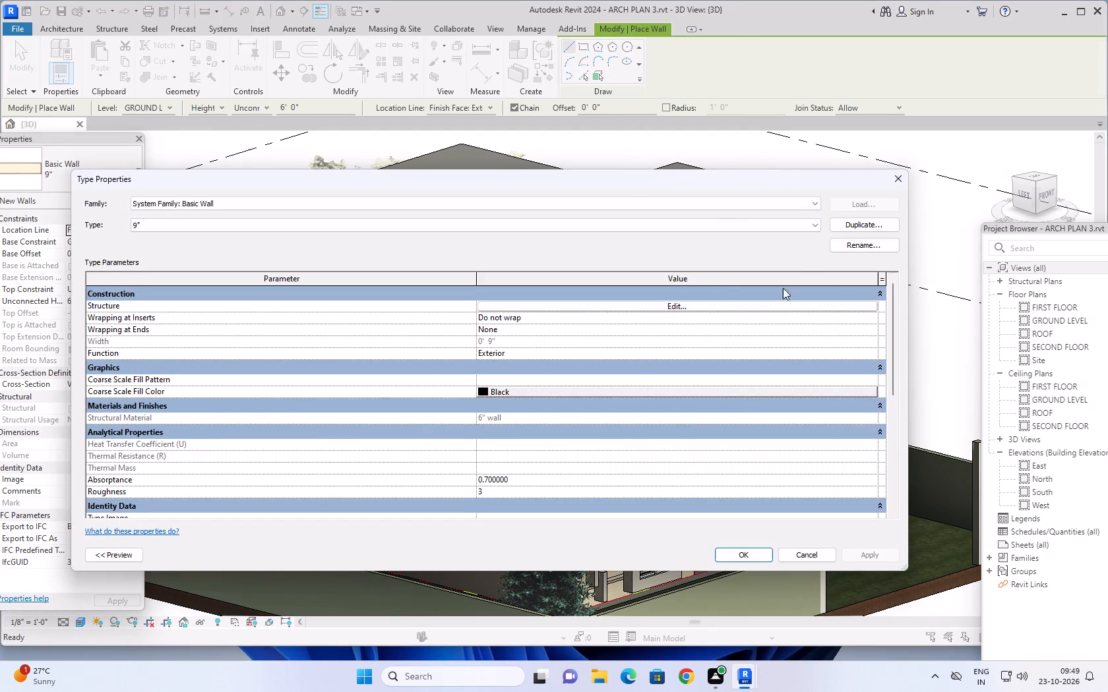
{"action": "left_click", "coordinate": [686, 305]}
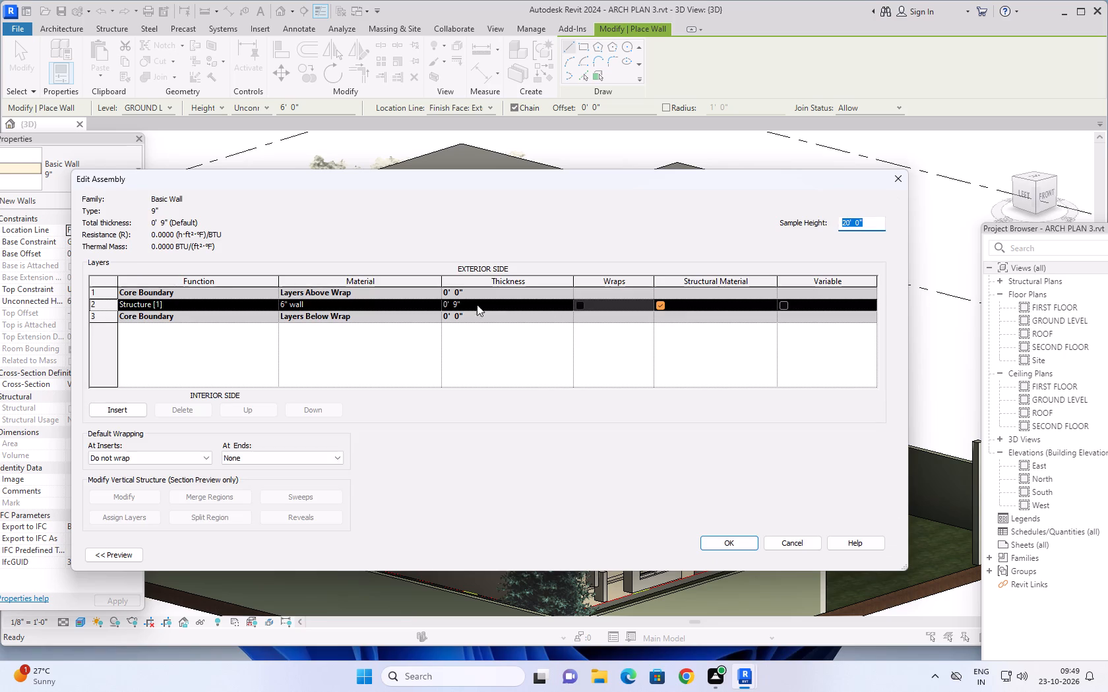
{"action": "left_click", "coordinate": [428, 306]}
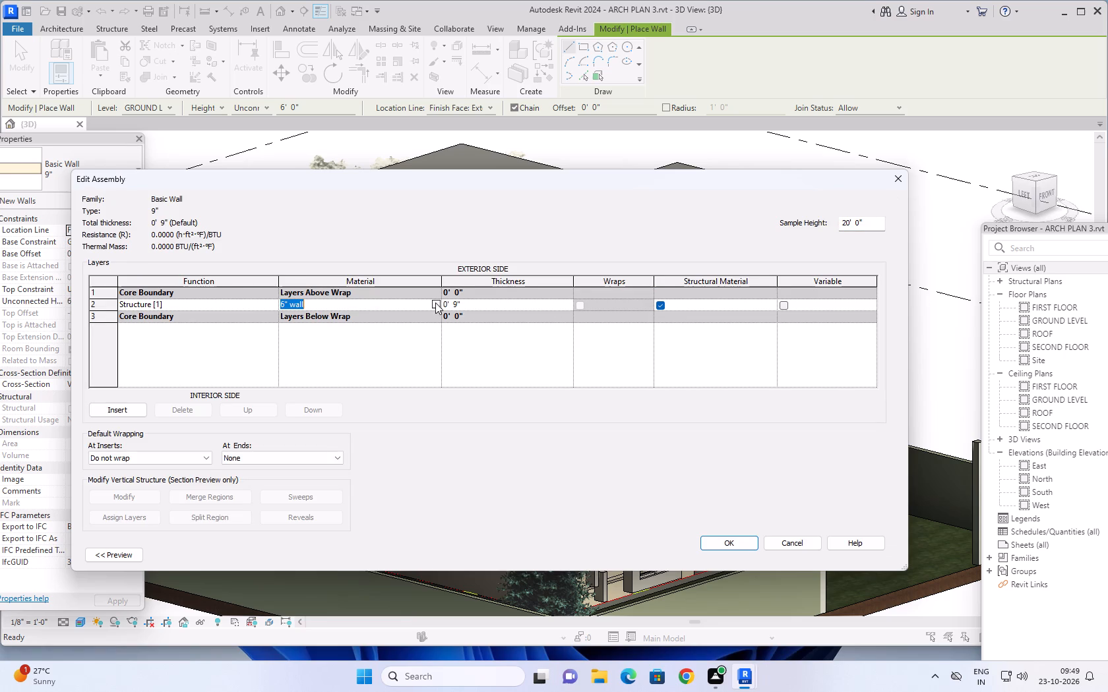
{"action": "left_click", "coordinate": [435, 303]}
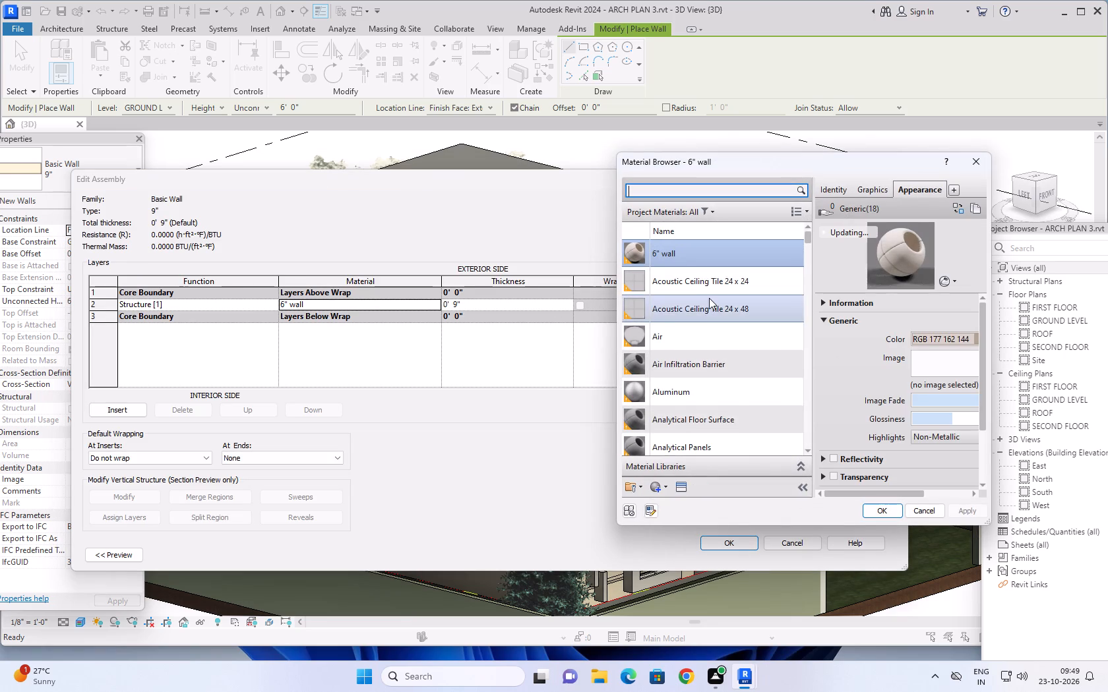
{"action": "scroll", "coordinate": [709, 298], "scroll_direction": "down", "scroll_amount": 18}
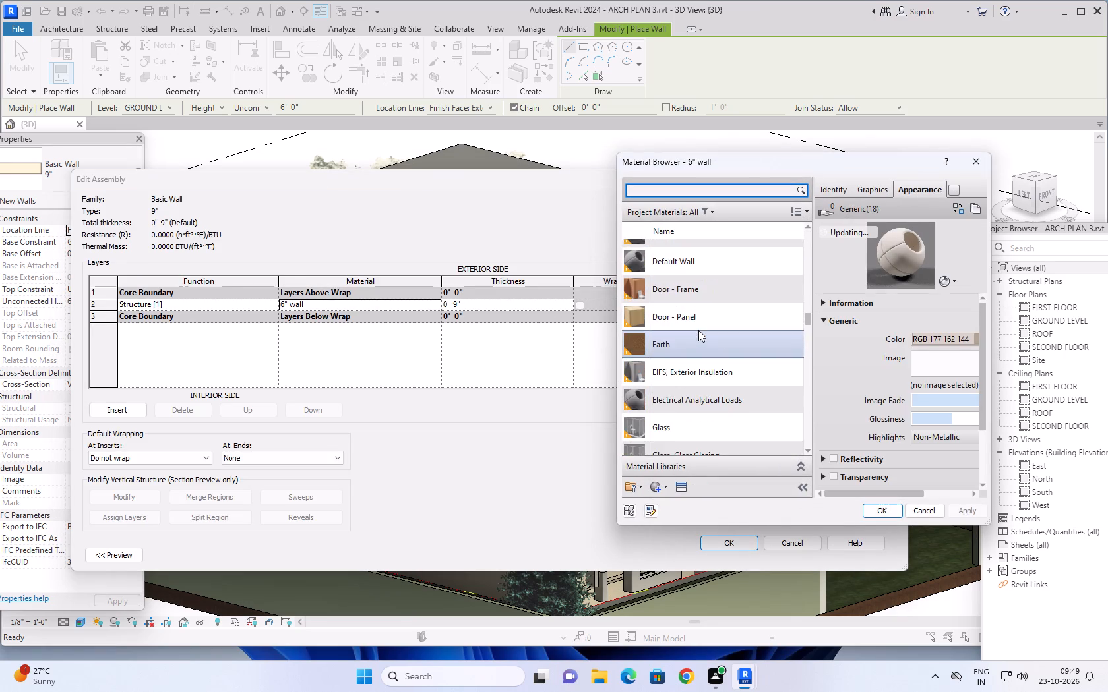
{"action": "scroll", "coordinate": [698, 330], "scroll_direction": "down", "scroll_amount": 18}
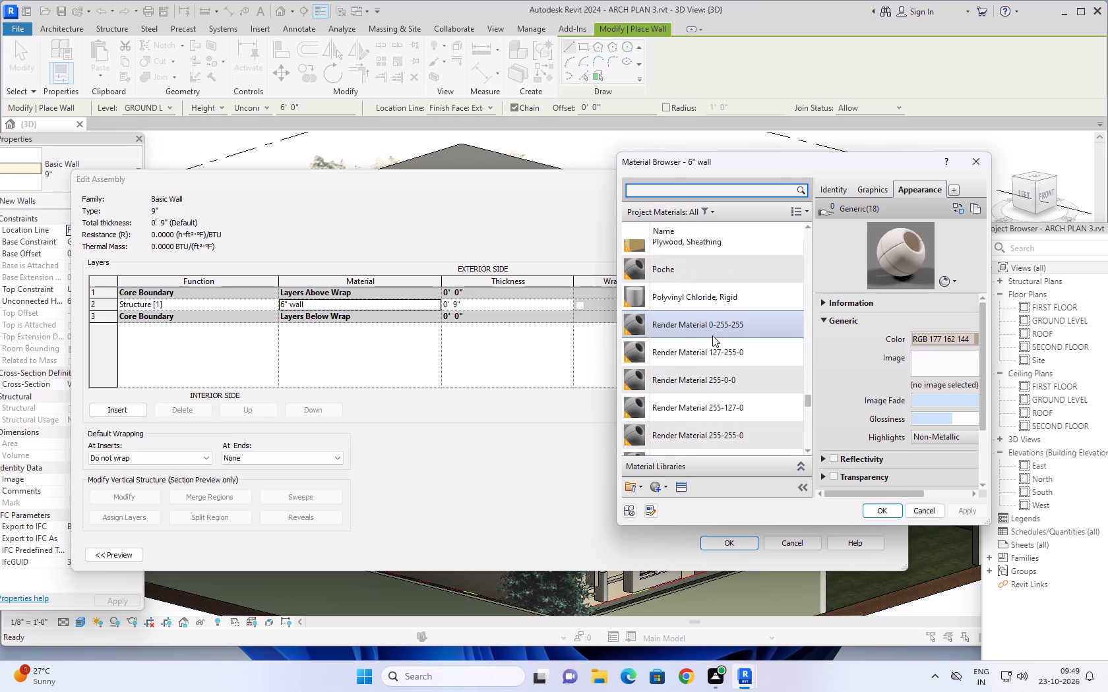
{"action": "scroll", "coordinate": [712, 335], "scroll_direction": "down", "scroll_amount": 10}
{"action": "scroll", "coordinate": [712, 336], "scroll_direction": "up", "scroll_amount": 1}
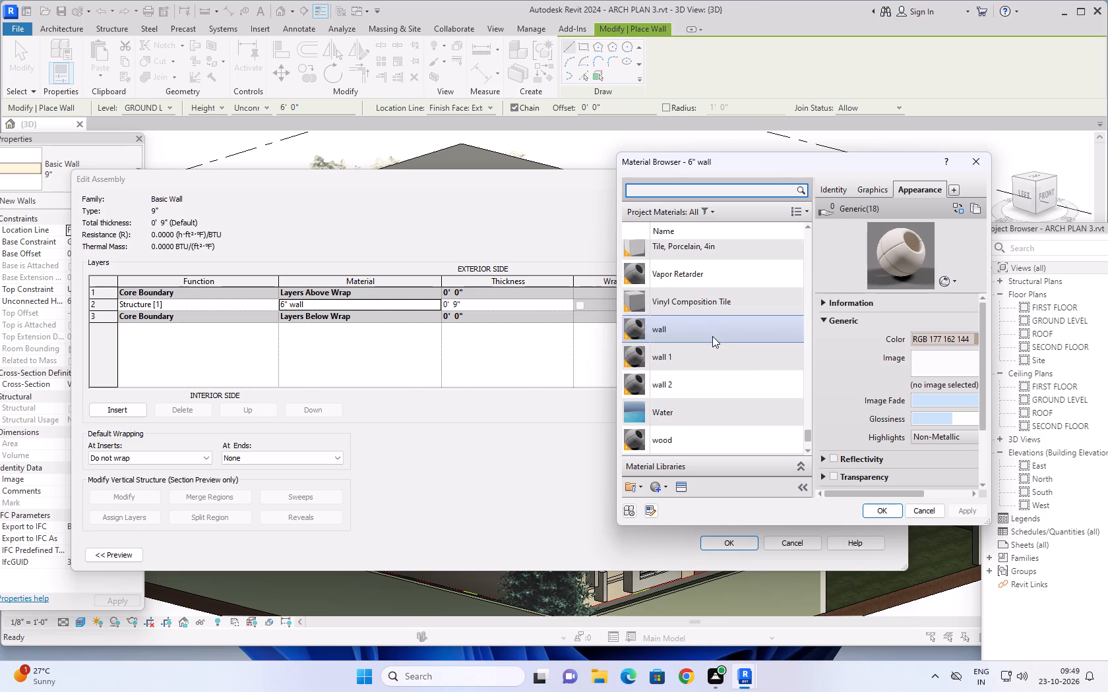
{"action": "left_click", "coordinate": [736, 360]}
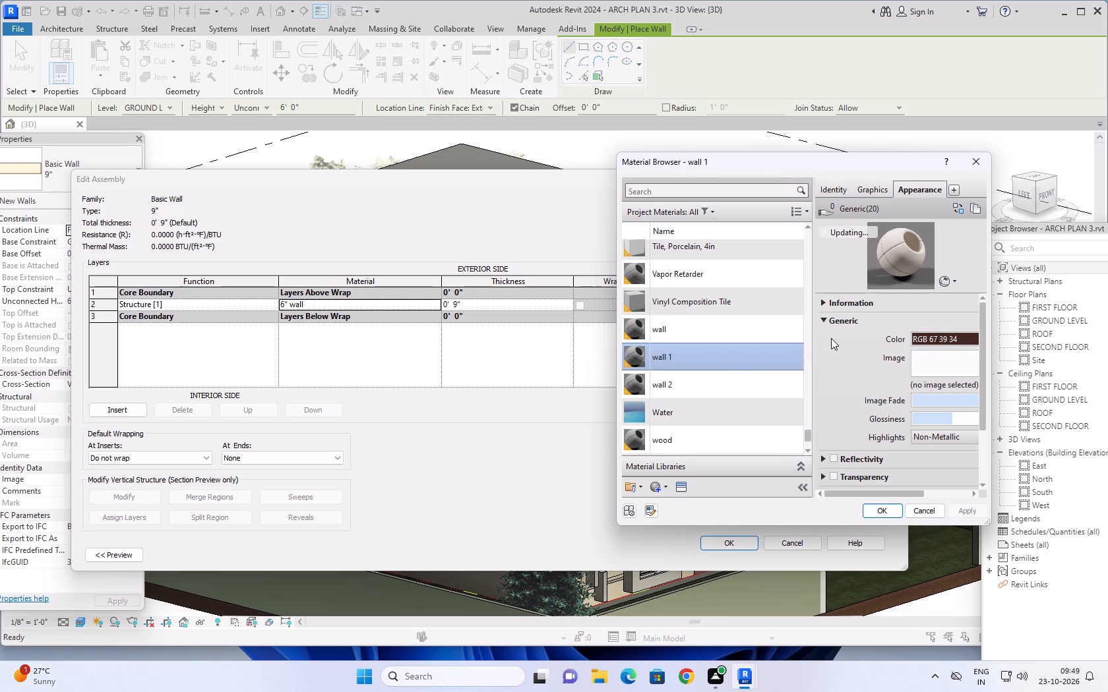
{"action": "left_click", "coordinate": [894, 513]}
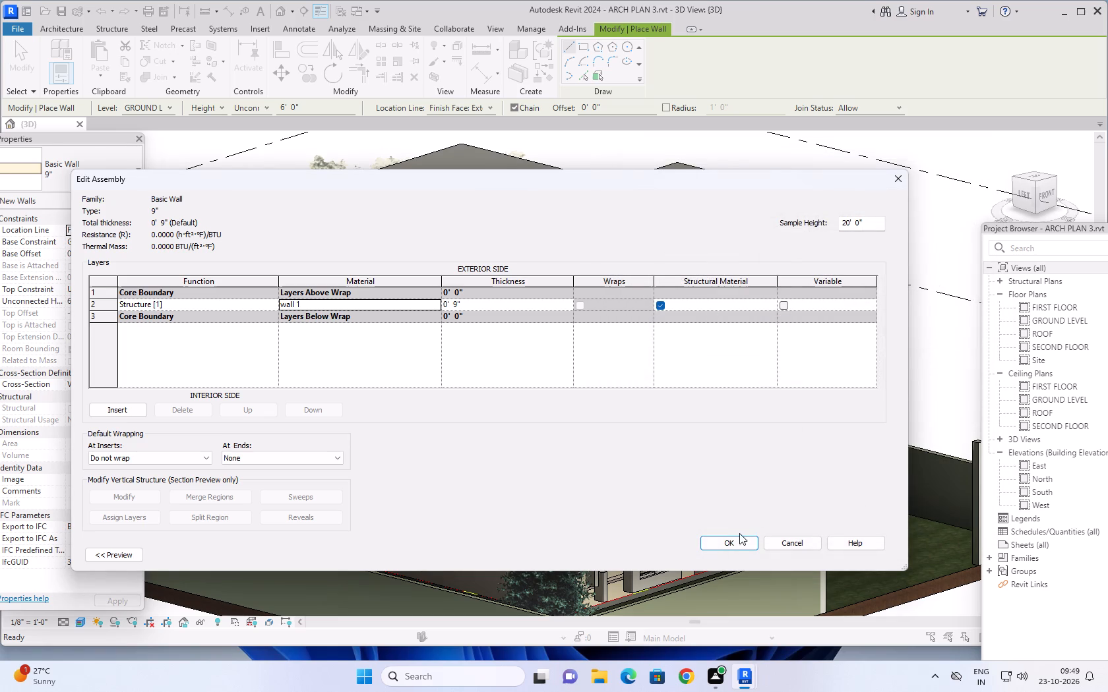
{"action": "left_click", "coordinate": [734, 542]}
{"action": "left_click", "coordinate": [875, 550]}
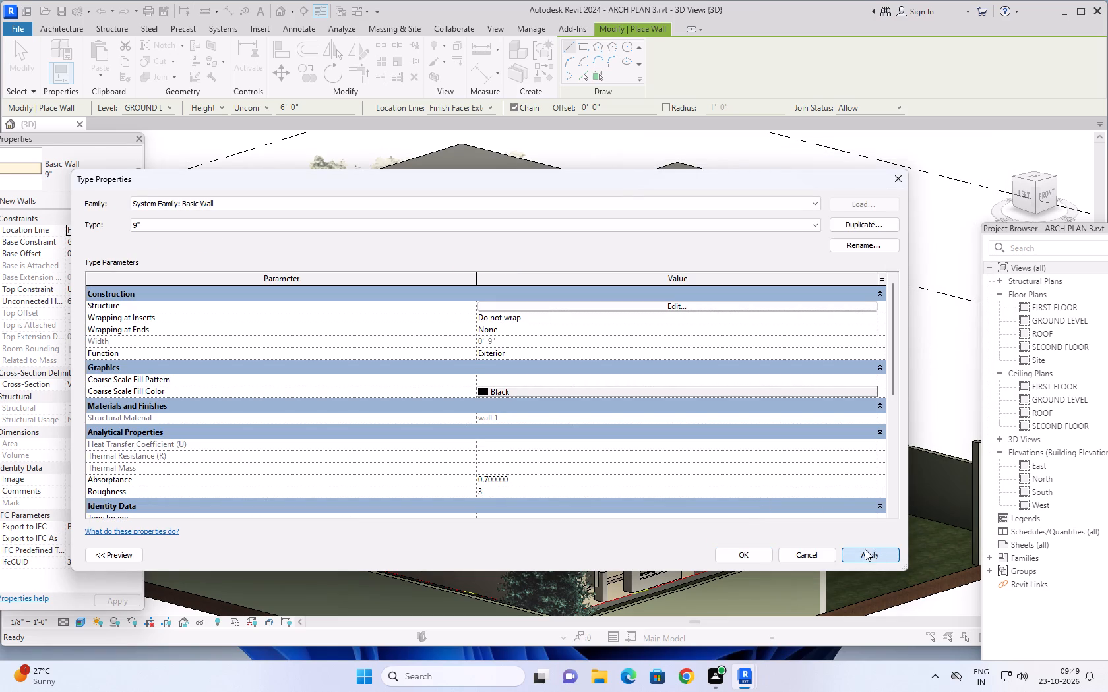
{"action": "left_click", "coordinate": [751, 552]}
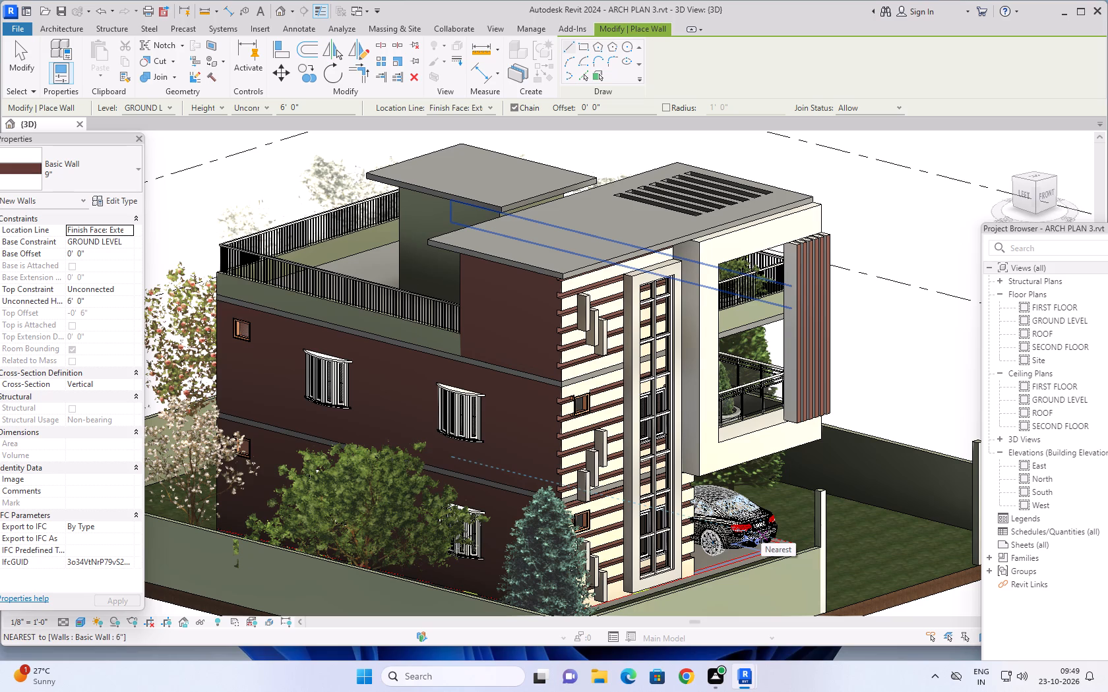
Examine the recoloured walls from the front, left side, rear and above, ending at the front-left corner.
{"action": "middle_click_drag", "start_coordinate": [820, 510], "coordinate": [755, 434], "text": "shift"}
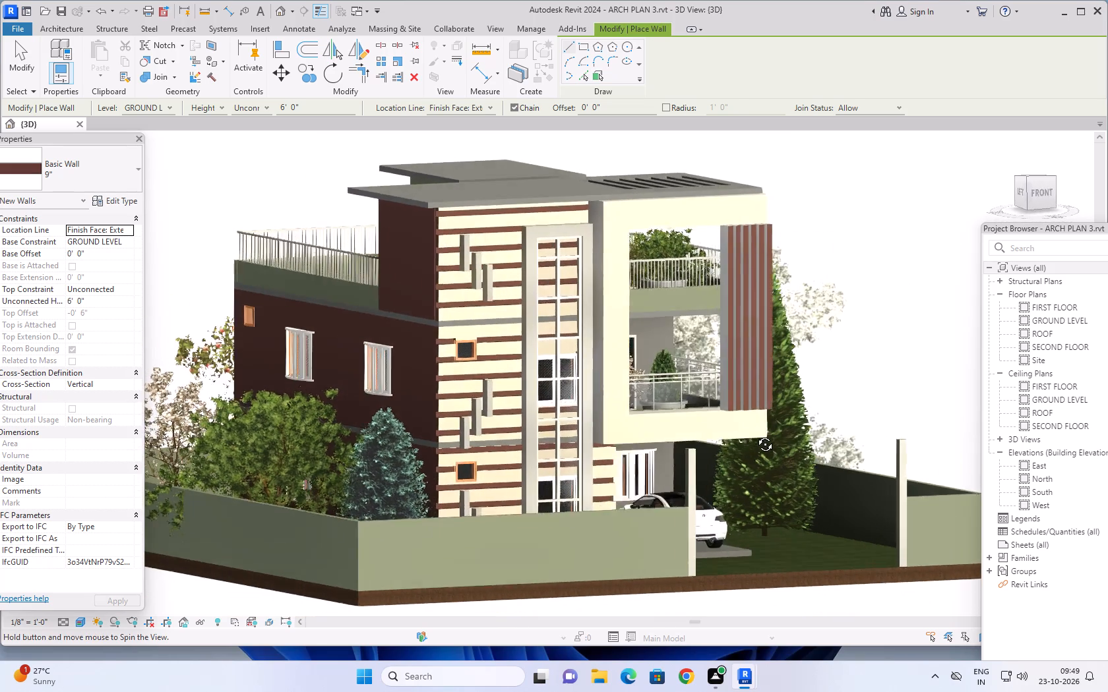
{"action": "middle_click_drag", "start_coordinate": [755, 434], "coordinate": [731, 443], "text": "shift"}
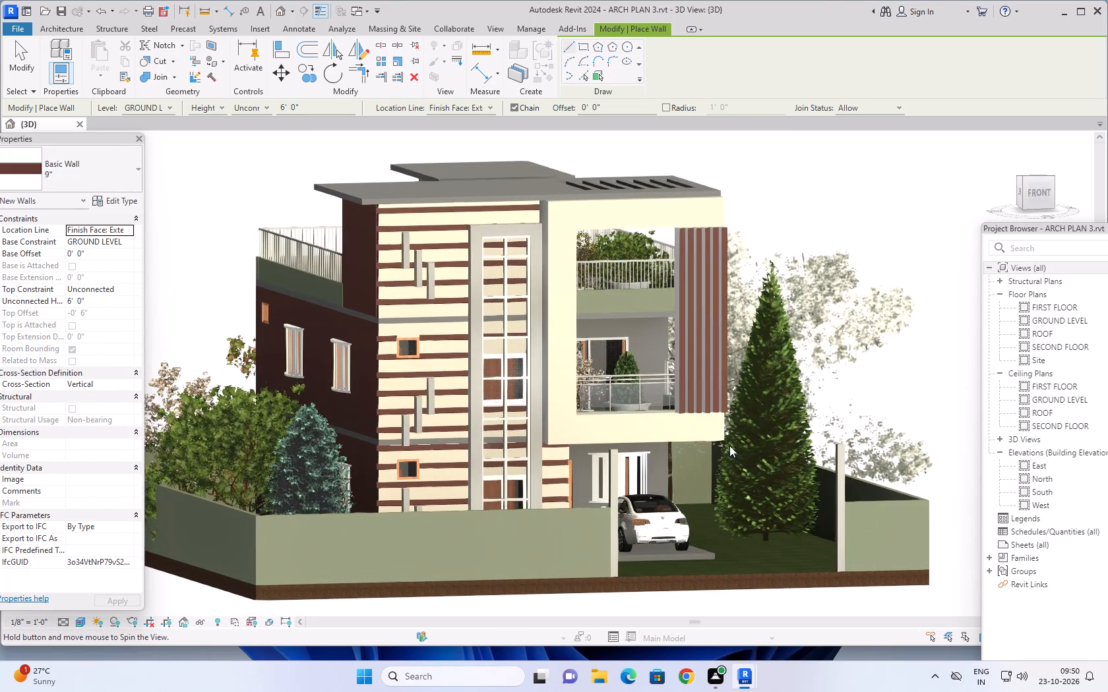
{"action": "middle_click_drag", "start_coordinate": [745, 461], "coordinate": [865, 455]}
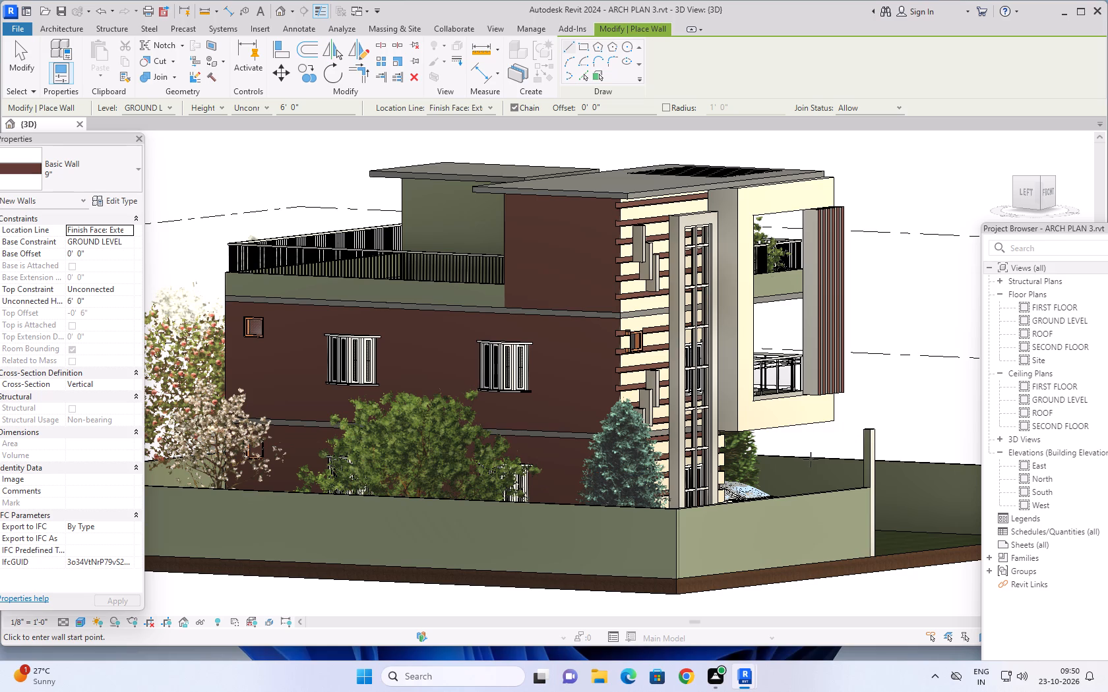
{"action": "scroll", "coordinate": [811, 459], "scroll_direction": "down", "scroll_amount": 1}
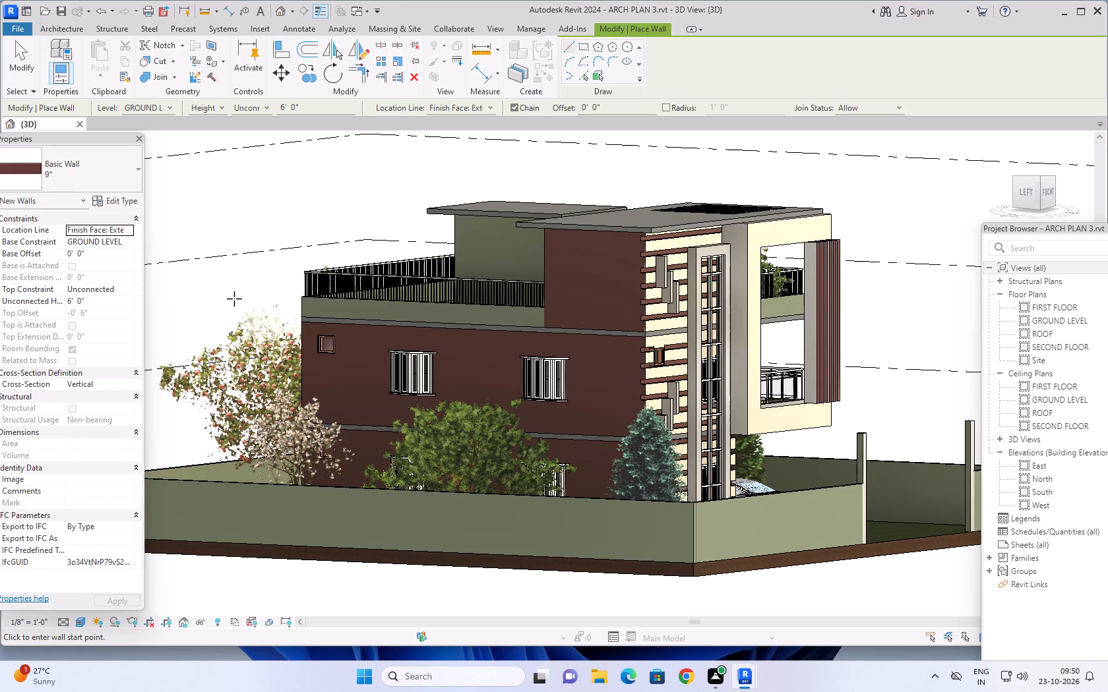
{"action": "middle_click_drag", "start_coordinate": [231, 299], "coordinate": [671, 415], "text": "shift"}
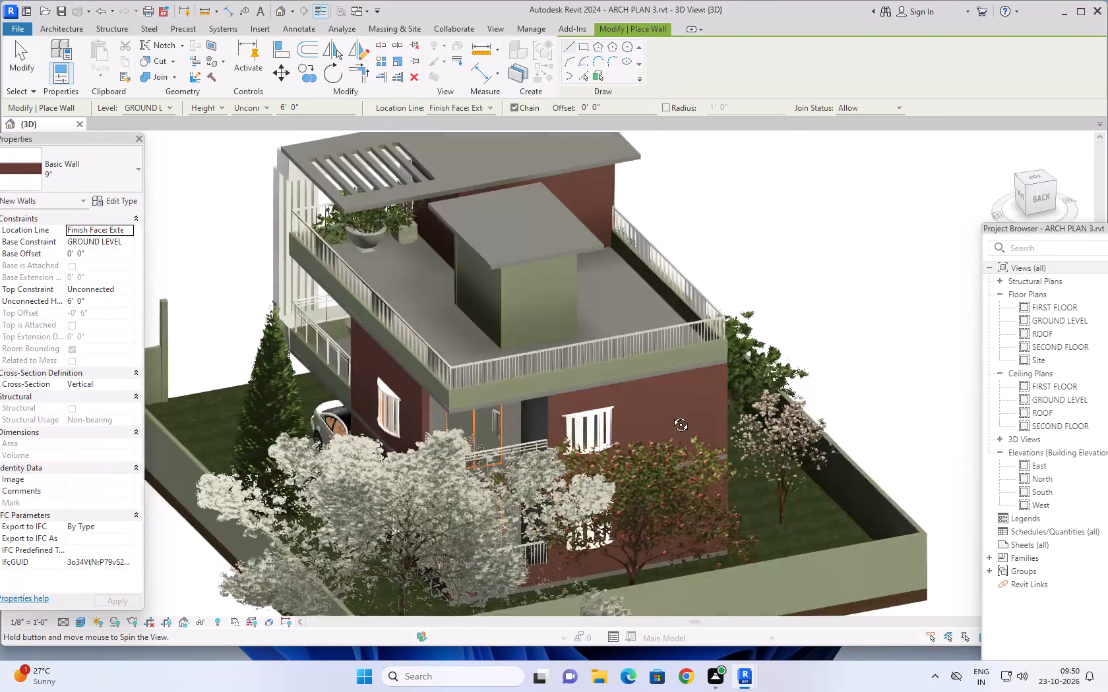
{"action": "middle_click_drag", "start_coordinate": [671, 415], "coordinate": [749, 440], "text": "shift"}
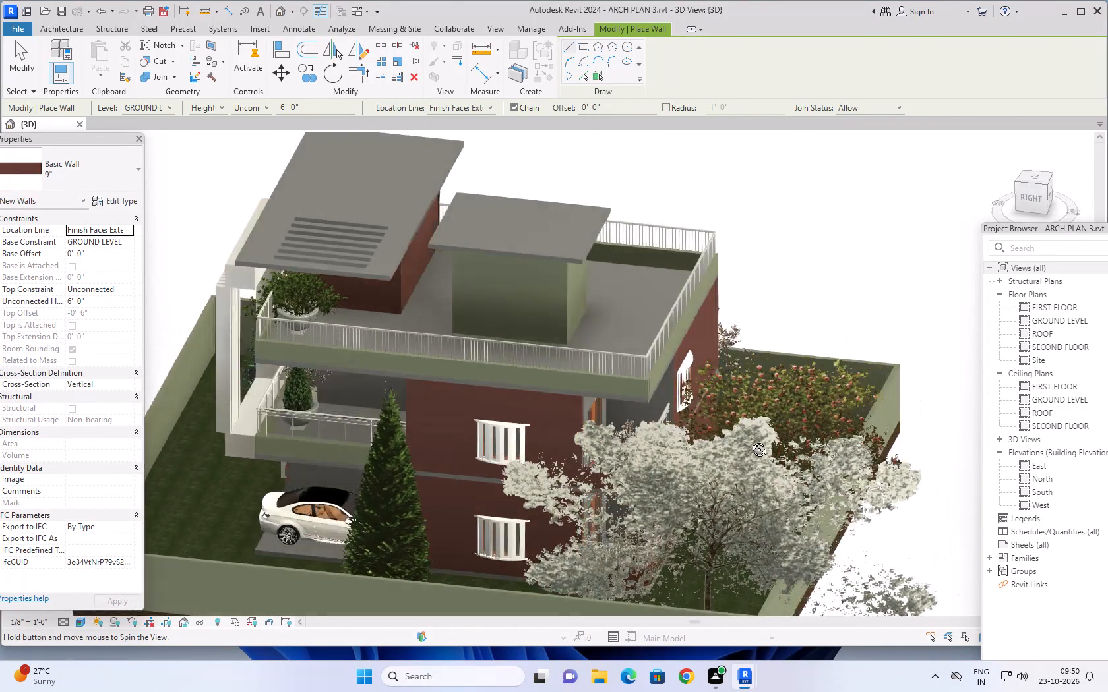
{"action": "middle_click_drag", "start_coordinate": [749, 440], "coordinate": [315, 383], "text": "shift"}
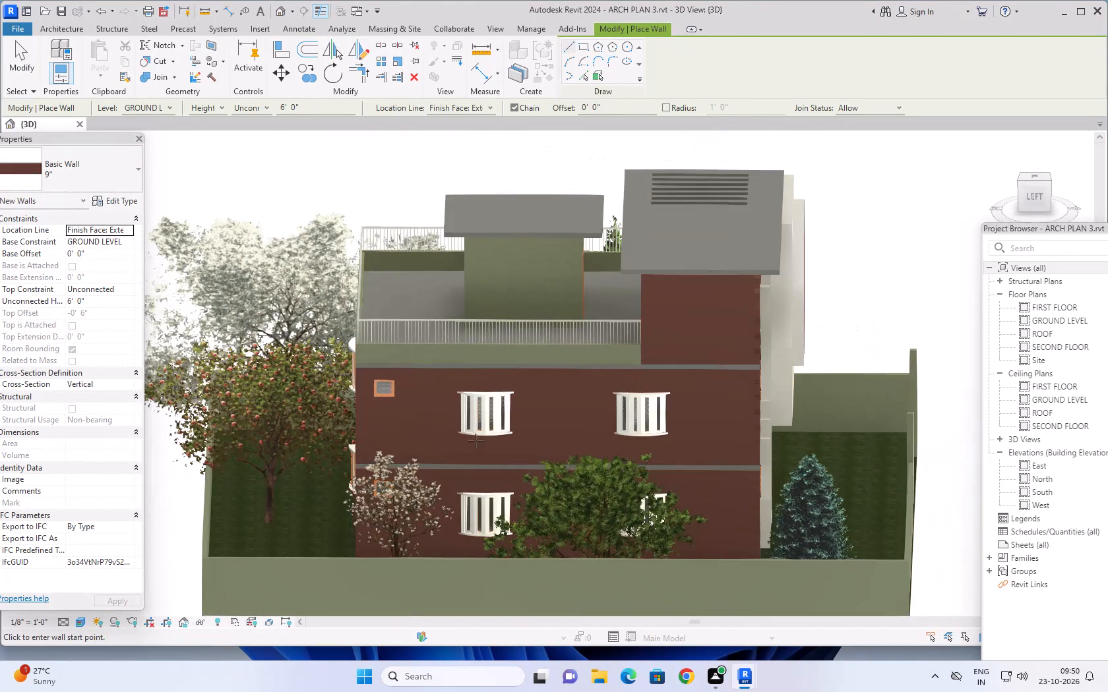
{"action": "middle_click_drag", "start_coordinate": [804, 437], "coordinate": [648, 480], "text": "shift"}
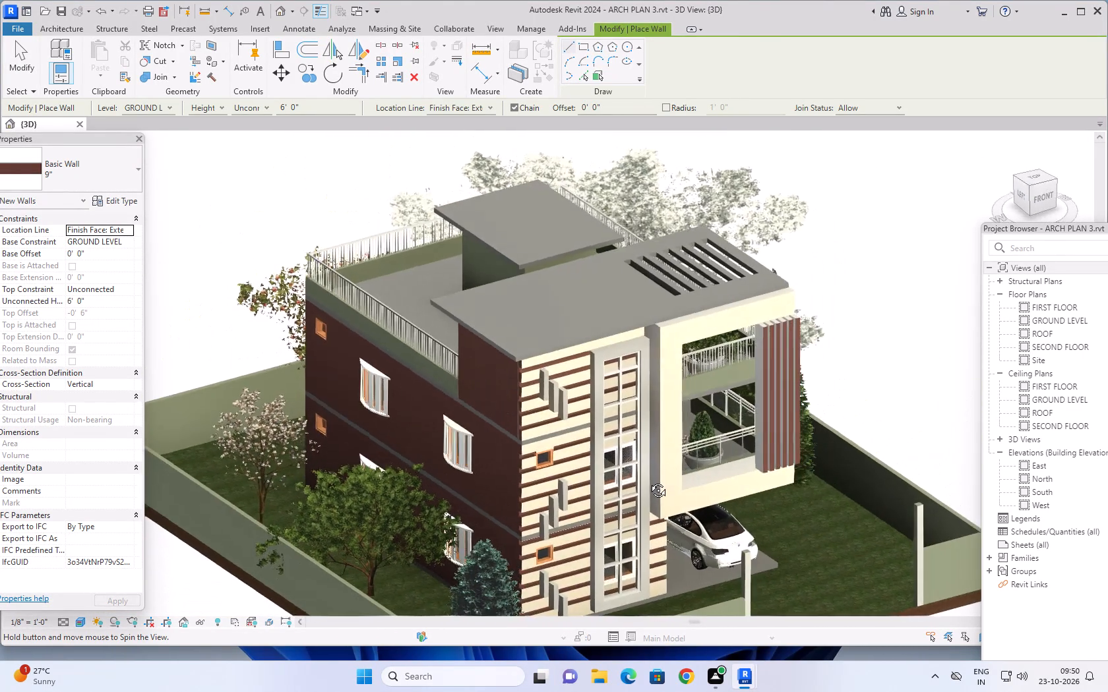
{"action": "middle_click_drag", "start_coordinate": [648, 480], "coordinate": [603, 440], "text": "shift"}
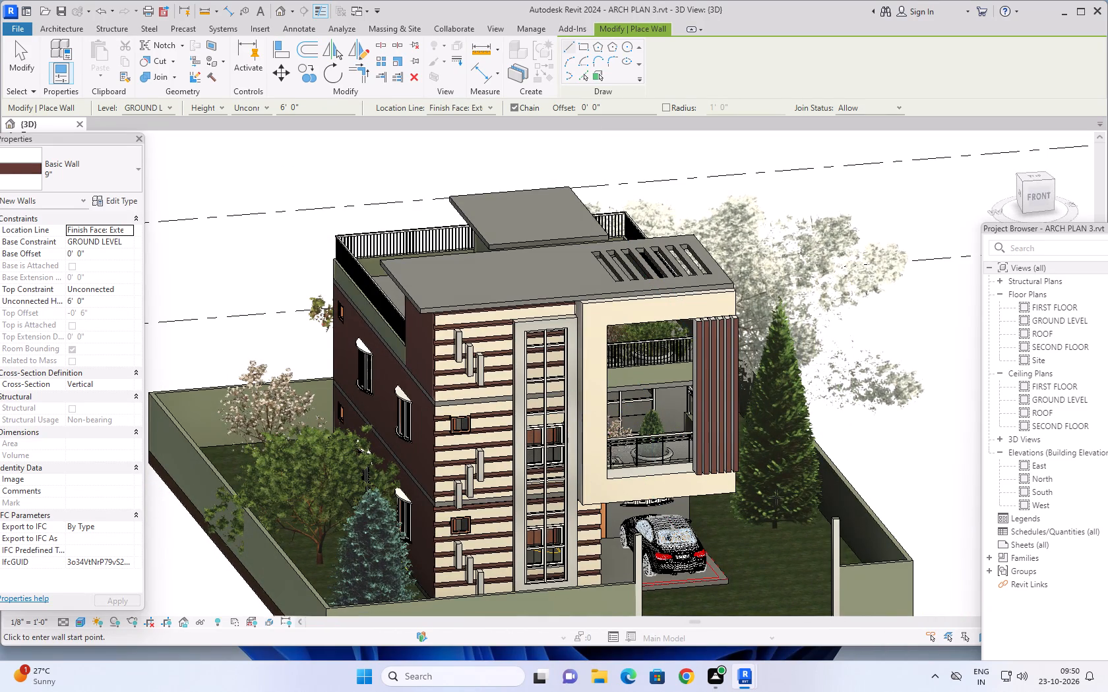
{"action": "middle_click_drag", "start_coordinate": [867, 465], "coordinate": [925, 443]}
{"action": "middle_click_drag", "start_coordinate": [903, 471], "coordinate": [932, 436], "text": "shift"}
Inspect the striped facade, its small windows and the dark side wall up close from the front-left corner.
{"action": "scroll", "coordinate": [586, 488], "scroll_direction": "up", "scroll_amount": 5}
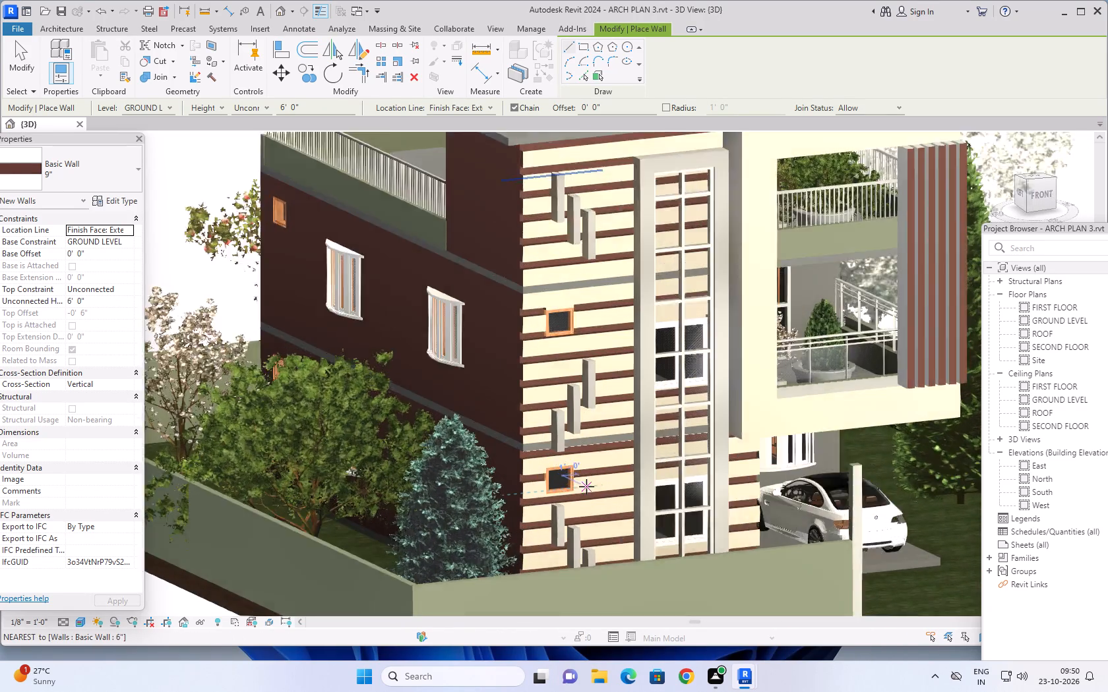
{"action": "scroll", "coordinate": [586, 486], "scroll_direction": "up", "scroll_amount": 1}
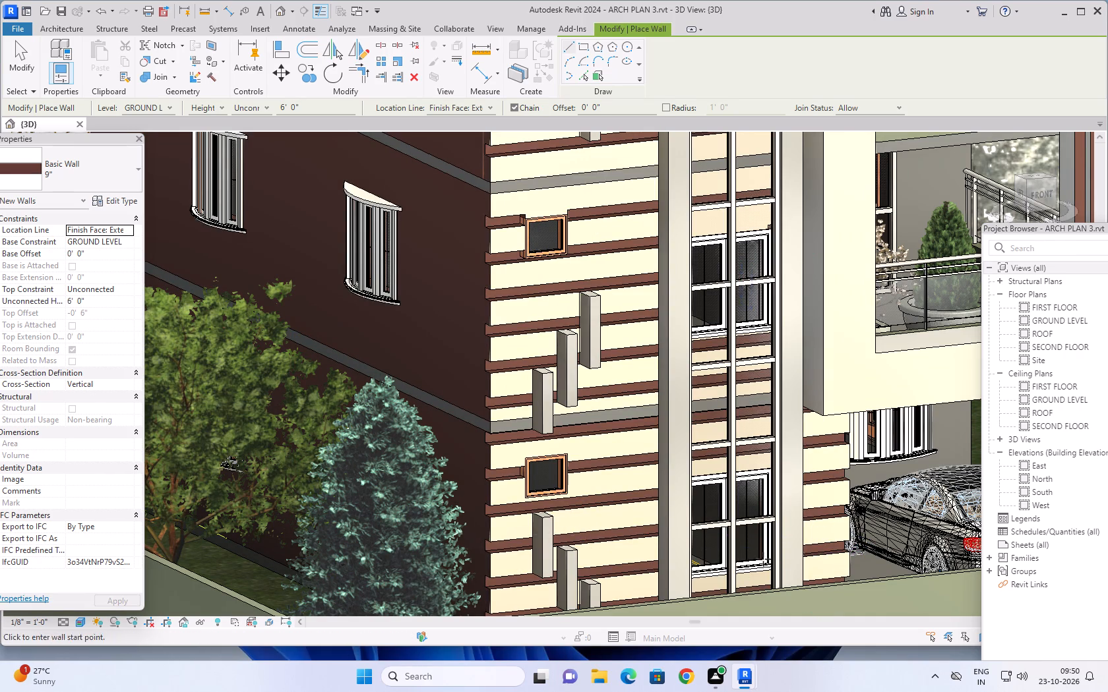
{"action": "scroll", "coordinate": [613, 494], "scroll_direction": "down", "scroll_amount": 5}
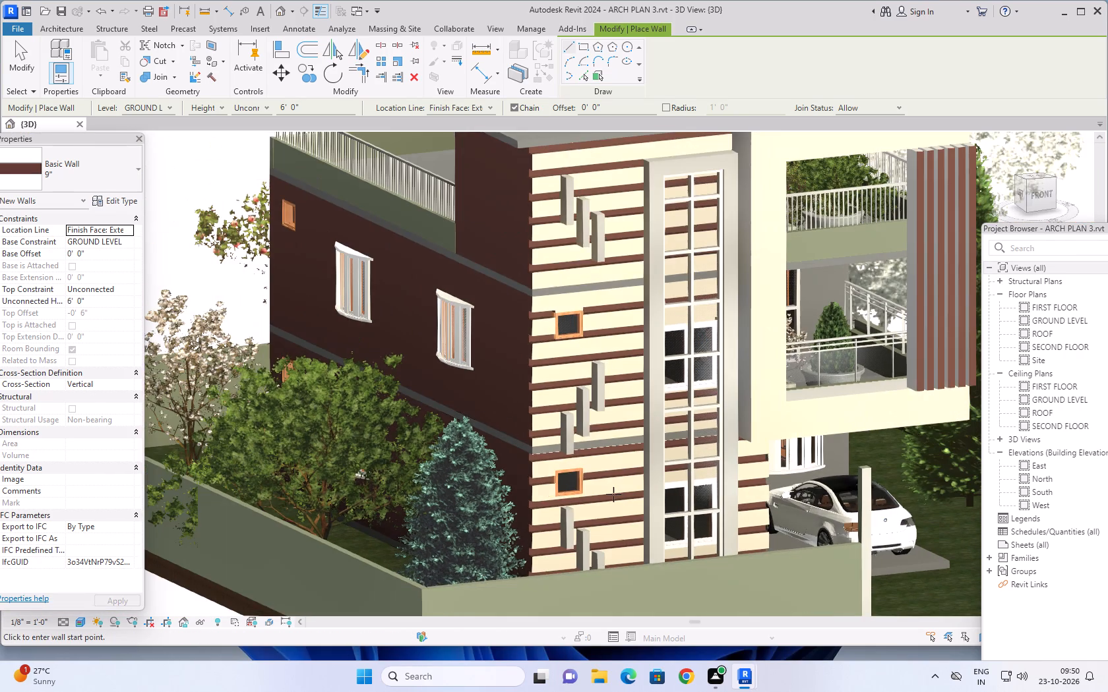
{"action": "middle_click_drag", "start_coordinate": [600, 409], "coordinate": [619, 488]}
{"action": "middle_click_drag", "start_coordinate": [617, 468], "coordinate": [638, 468], "text": "shift"}
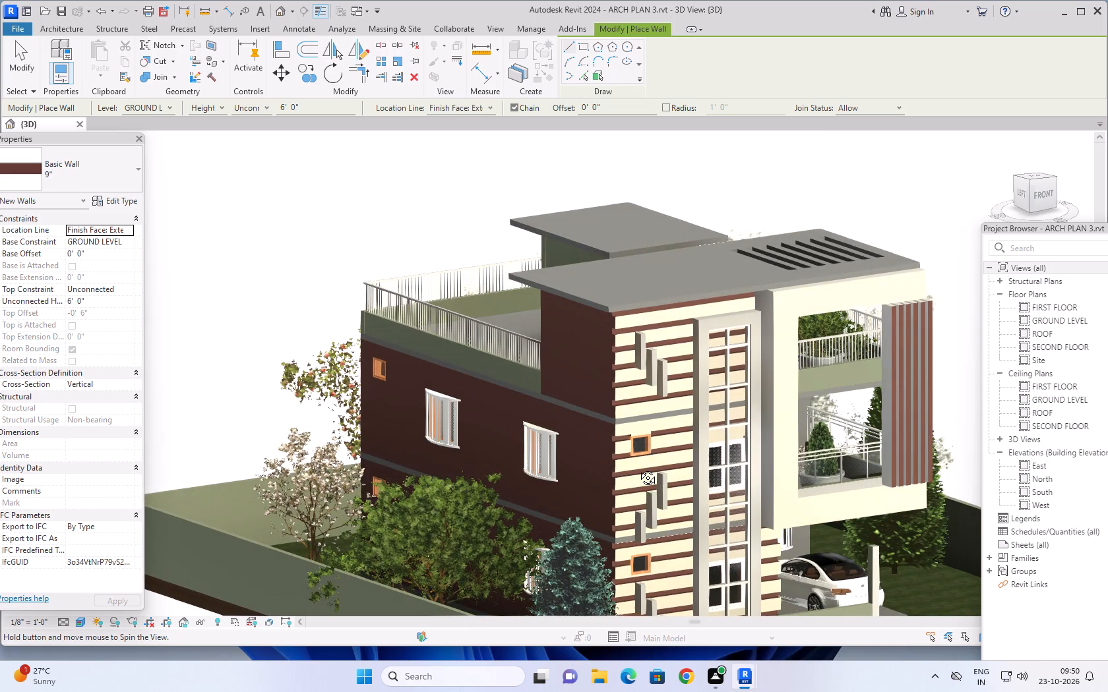
{"action": "middle_click_drag", "start_coordinate": [638, 468], "coordinate": [638, 474], "text": "shift"}
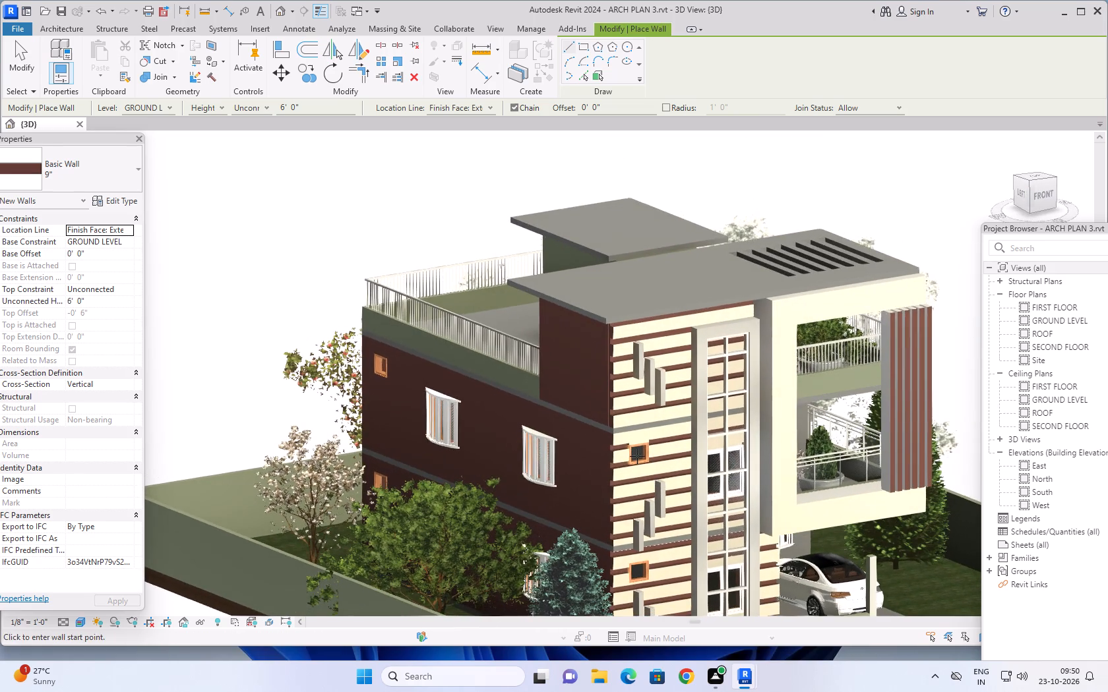
{"action": "middle_click_drag", "start_coordinate": [636, 453], "coordinate": [626, 494]}
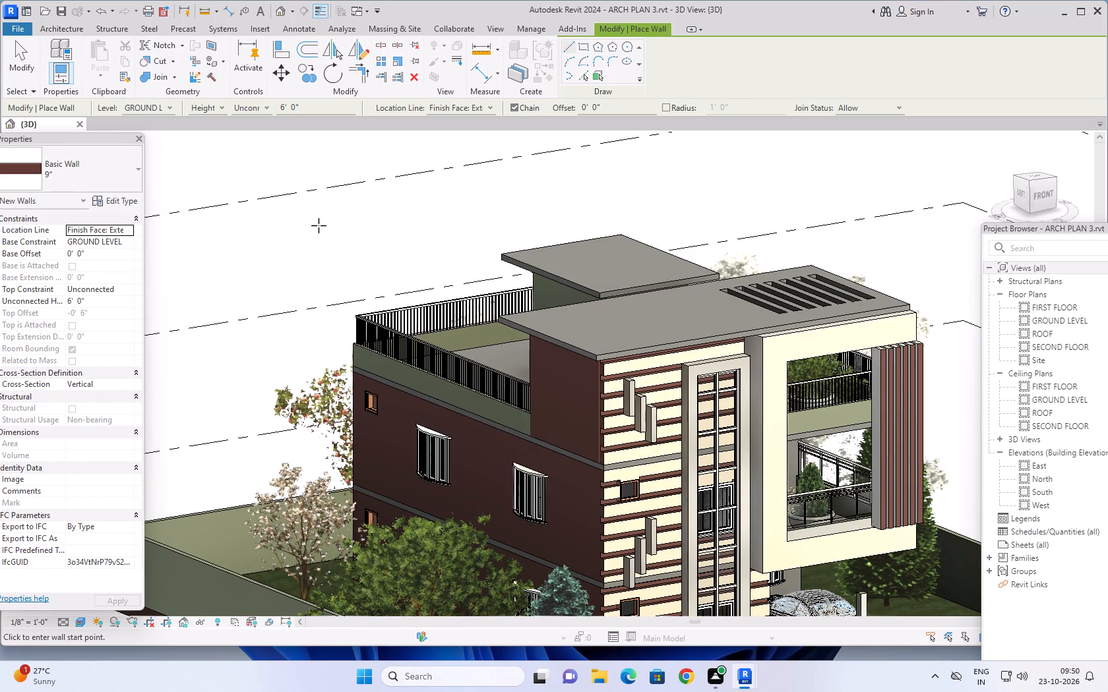
Paint the left side's ground, first and second floor wall faces with the 6" wall material.
{"action": "left_click", "coordinate": [212, 63]}
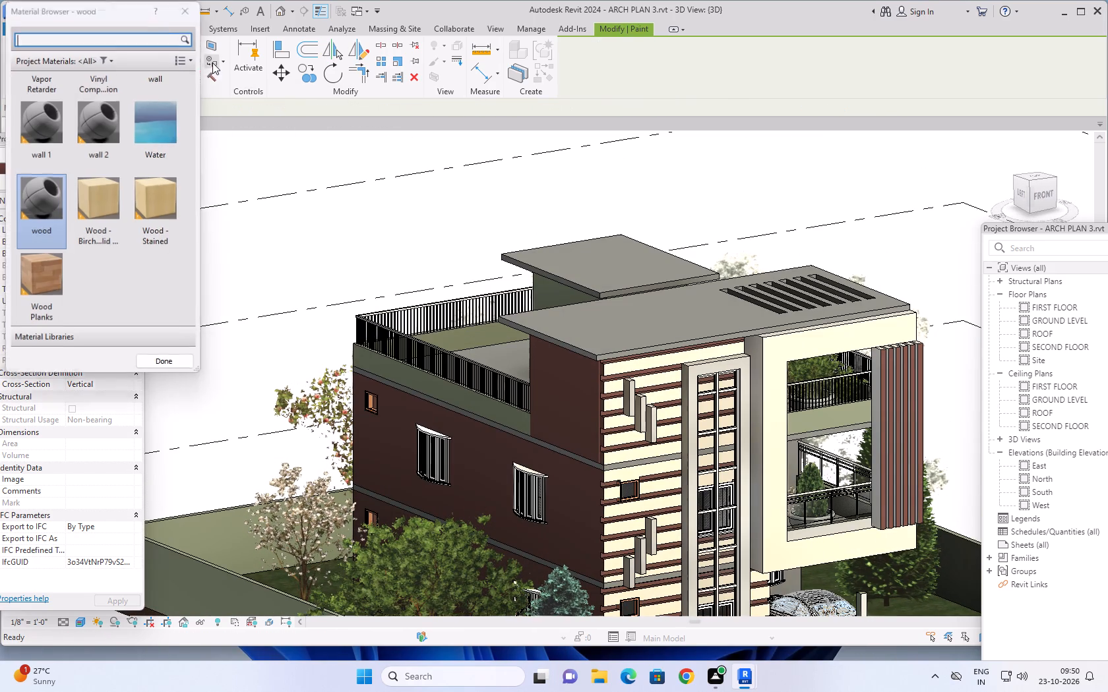
{"action": "scroll", "coordinate": [113, 199], "scroll_direction": "up", "scroll_amount": 19}
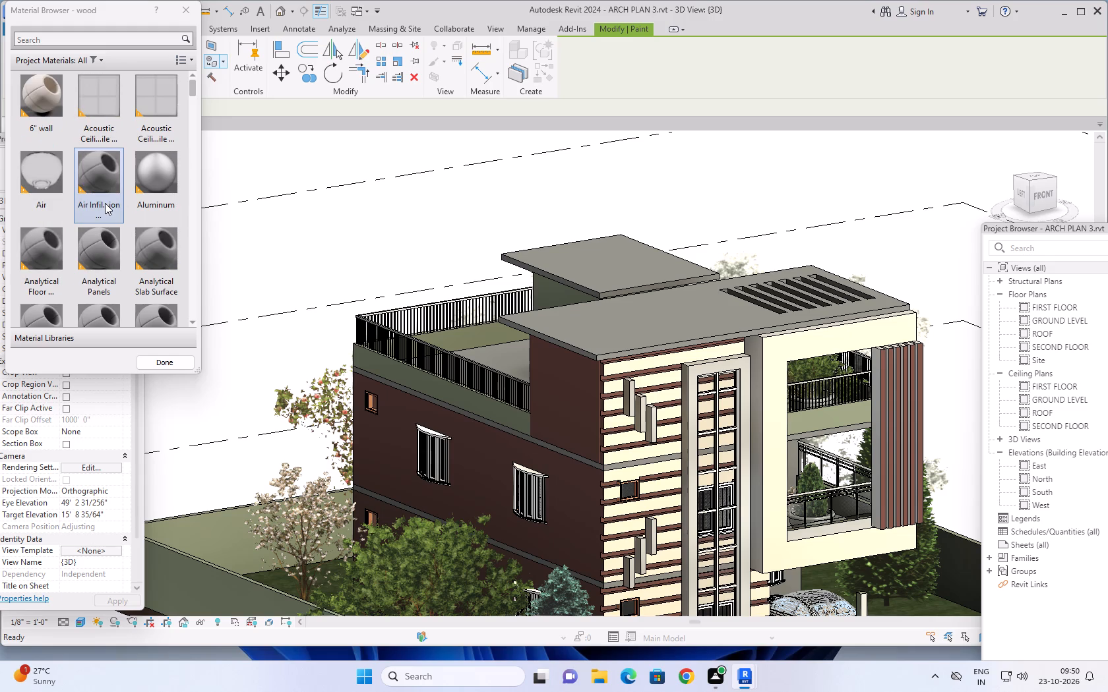
{"action": "scroll", "coordinate": [105, 203], "scroll_direction": "up", "scroll_amount": 3}
{"action": "left_click", "coordinate": [42, 94]}
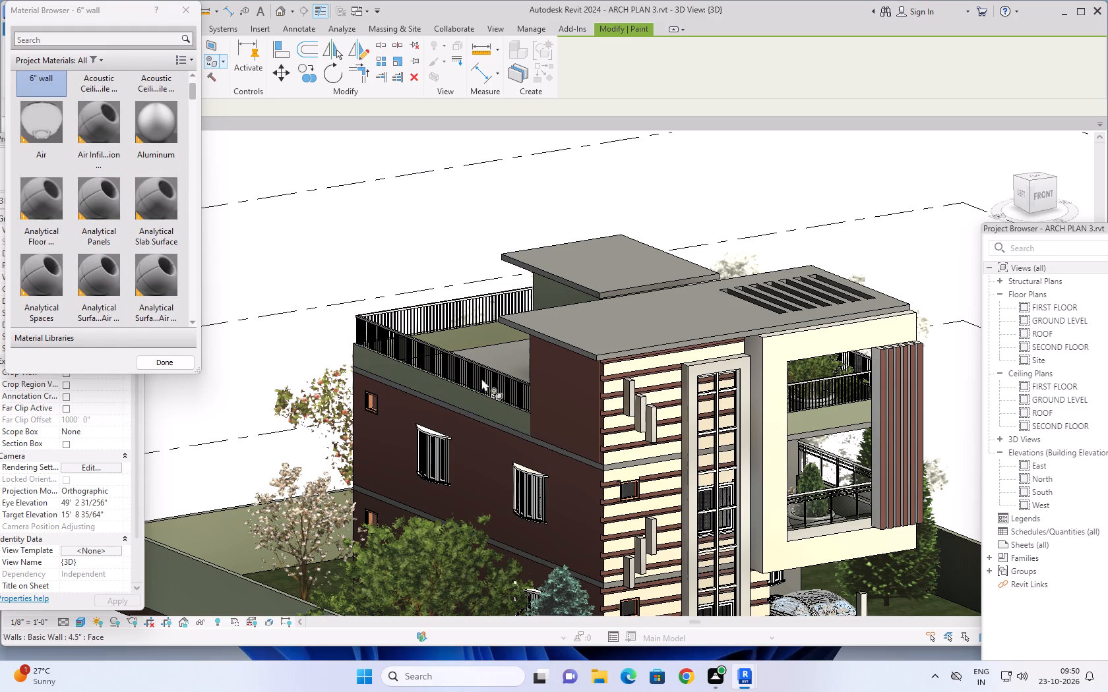
{"action": "left_click", "coordinate": [555, 391]}
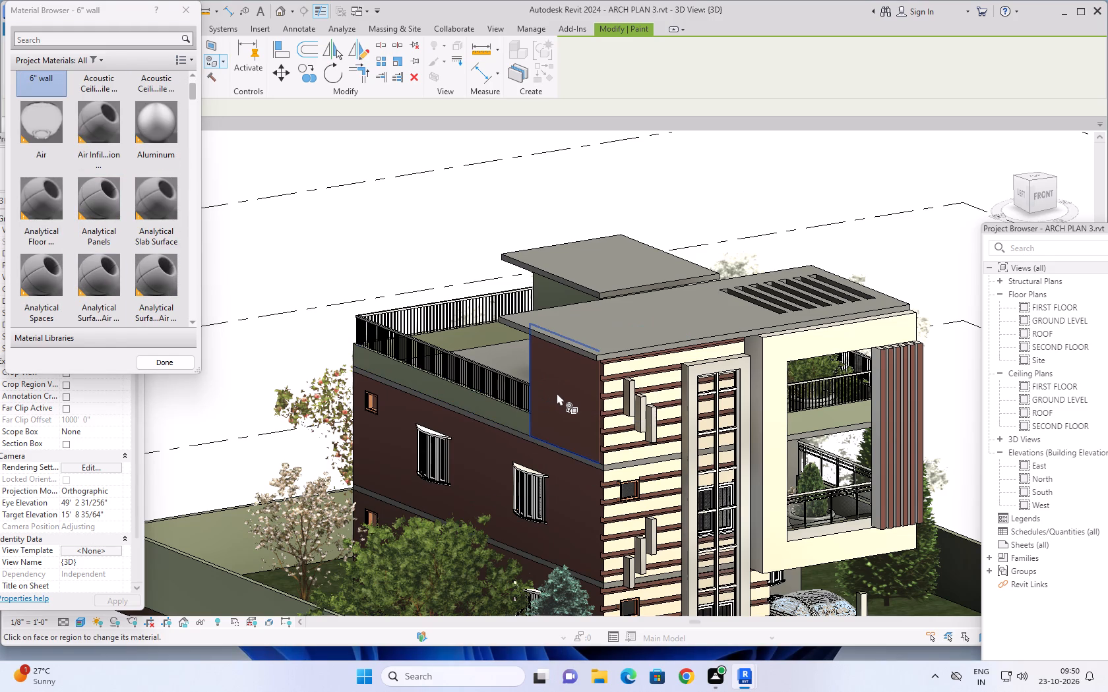
{"action": "left_click", "coordinate": [572, 486]}
{"action": "scroll", "coordinate": [570, 487], "scroll_direction": "down", "scroll_amount": 3}
{"action": "middle_click_drag", "start_coordinate": [578, 490], "coordinate": [607, 461]}
{"action": "scroll", "coordinate": [604, 467], "scroll_direction": "up", "scroll_amount": 1}
{"action": "middle_click_drag", "start_coordinate": [604, 467], "coordinate": [644, 424], "text": "shift"}
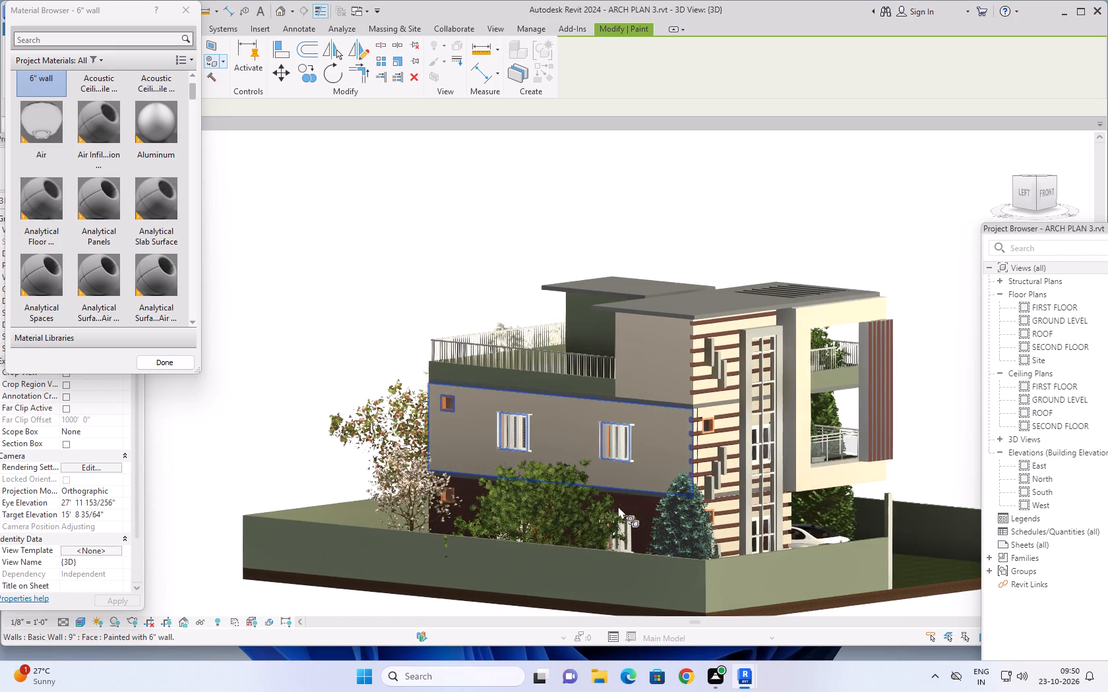
{"action": "left_click", "coordinate": [631, 507]}
Paint the building's dark rear wall faces with the 6" wall material.
{"action": "scroll", "coordinate": [512, 427], "scroll_direction": "down", "scroll_amount": 1}
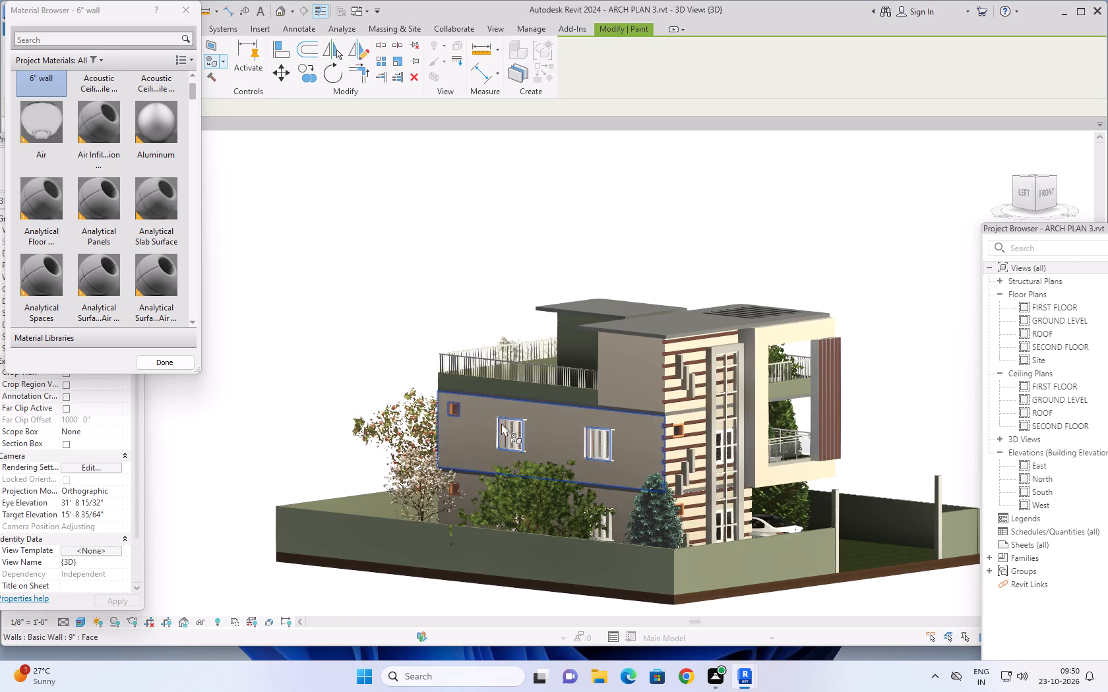
{"action": "middle_click_drag", "start_coordinate": [501, 423], "coordinate": [756, 436], "text": "shift"}
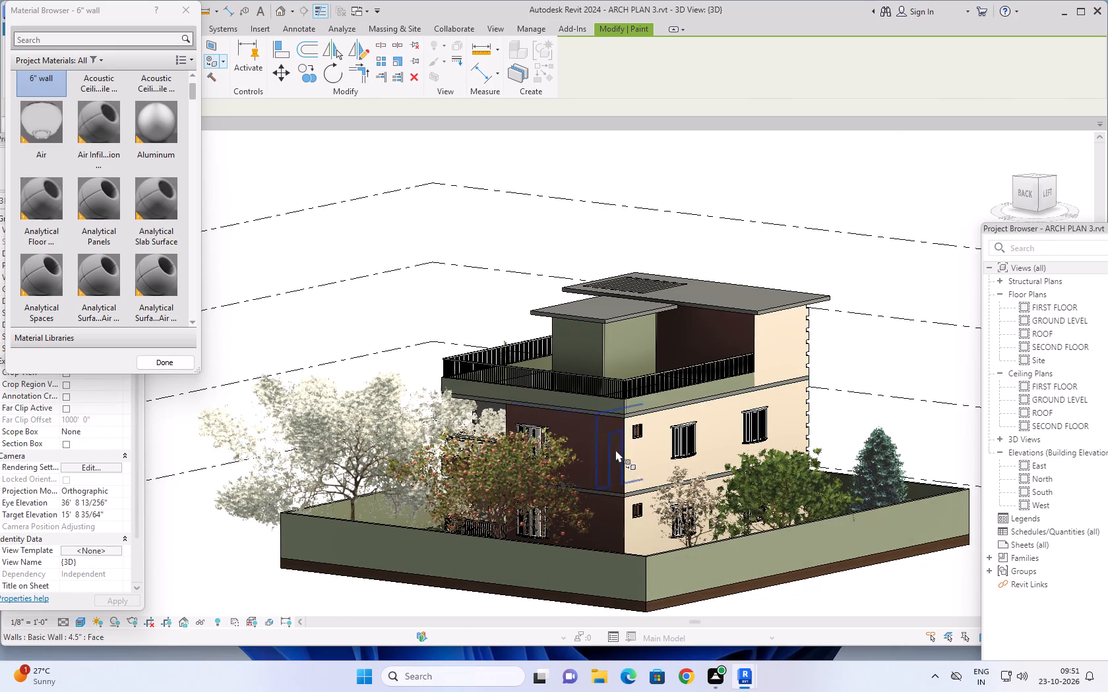
Paint the first-floor and ground-floor wall faces at the back of the house with the 6" wall material.
{"action": "left_click", "coordinate": [609, 449]}
{"action": "left_click", "coordinate": [603, 513]}
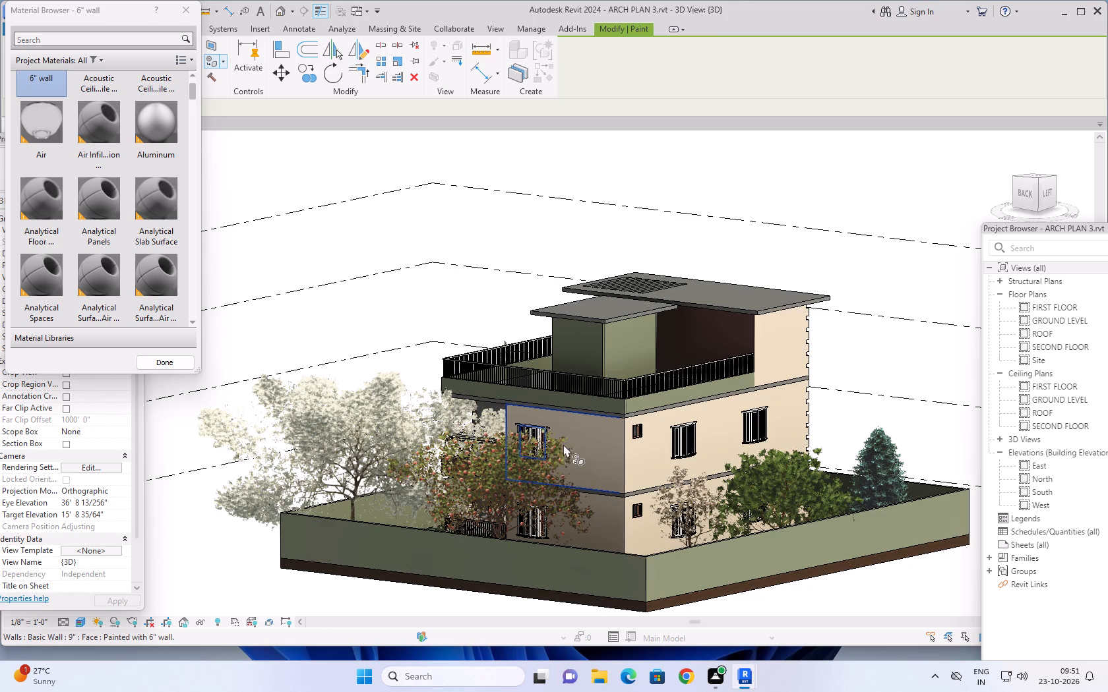
Paint the side elevation's first-floor and ground-floor walls and the rear balcony's side parapet with the 6" wall material.
{"action": "middle_click_drag", "start_coordinate": [555, 439], "coordinate": [756, 434], "text": "shift"}
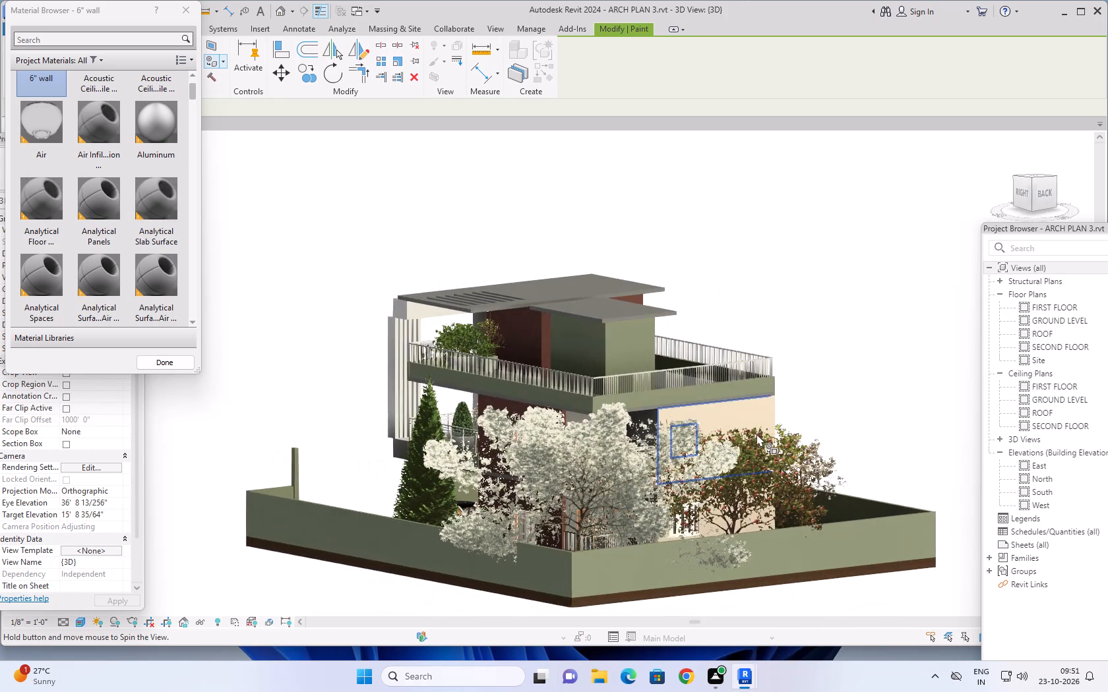
{"action": "middle_click_drag", "start_coordinate": [622, 434], "coordinate": [756, 446]}
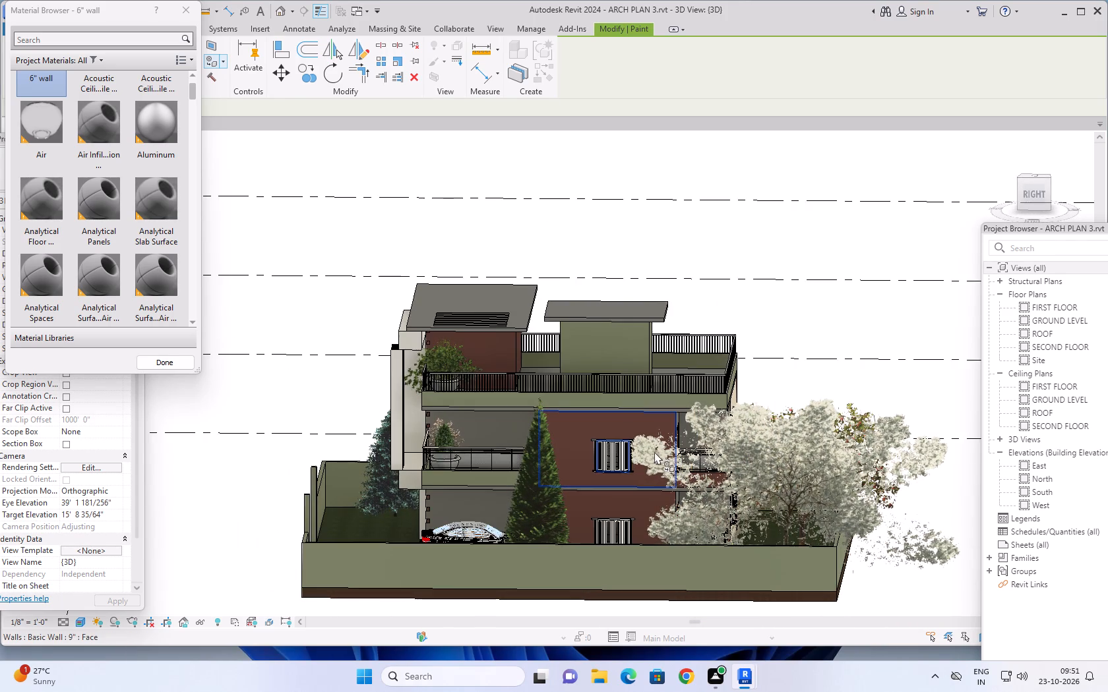
{"action": "scroll", "coordinate": [624, 464], "scroll_direction": "up", "scroll_amount": 4}
{"action": "middle_click_drag", "start_coordinate": [685, 457], "coordinate": [697, 426], "text": "shift"}
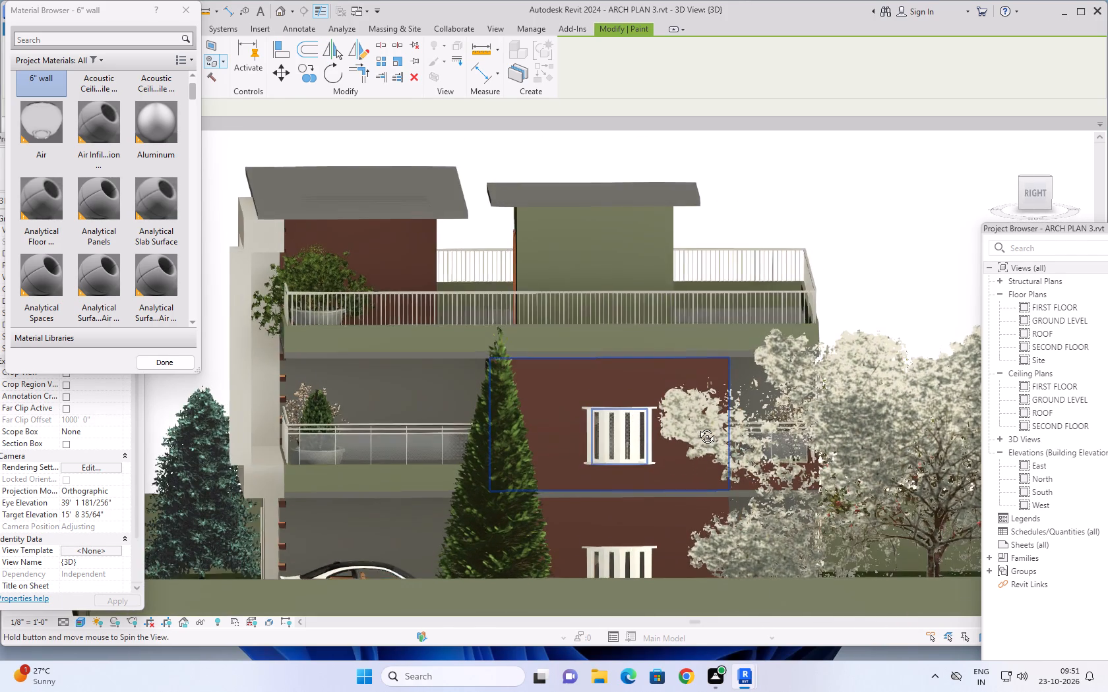
{"action": "middle_click_drag", "start_coordinate": [697, 426], "coordinate": [697, 425], "text": "shift"}
{"action": "left_click", "coordinate": [557, 391]}
{"action": "left_click", "coordinate": [574, 519]}
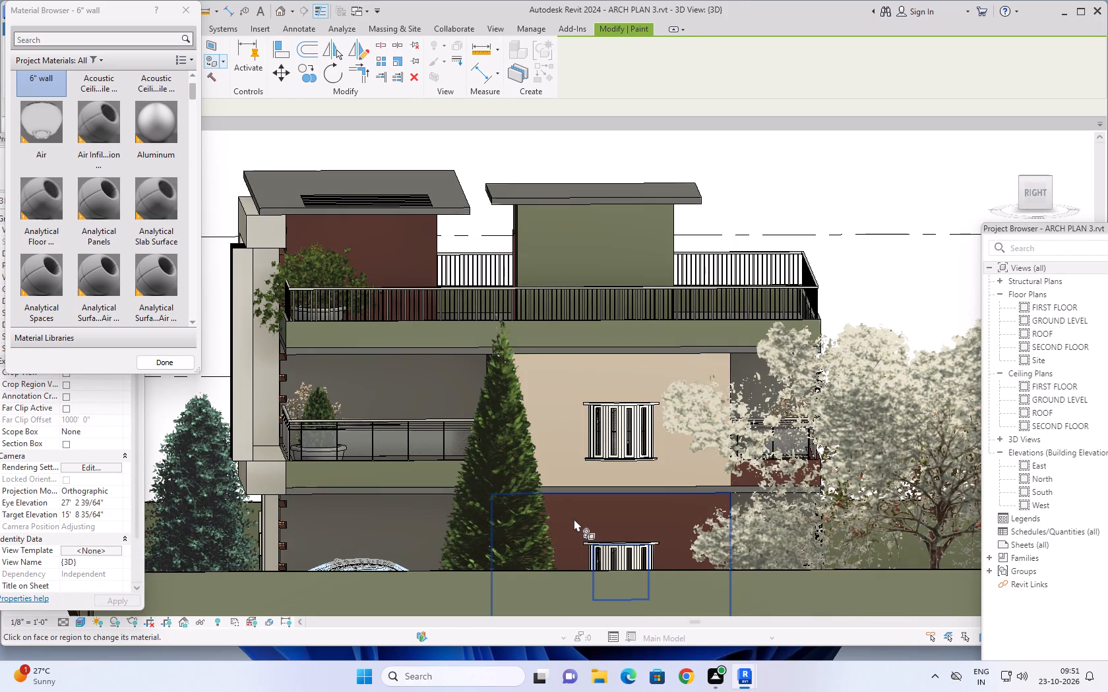
{"action": "left_click", "coordinate": [772, 475]}
Paint the rear balcony's back parapet and the wall faces around the balcony opening with the 6" wall material.
{"action": "middle_click_drag", "start_coordinate": [774, 475], "coordinate": [732, 494], "text": "shift"}
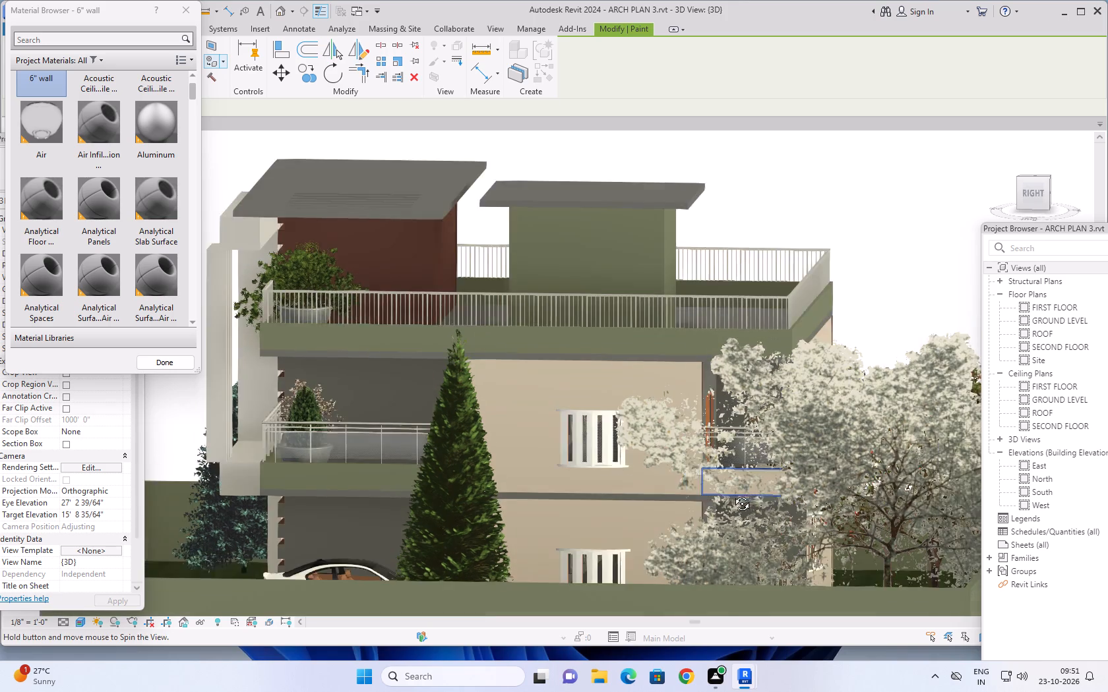
{"action": "middle_click_drag", "start_coordinate": [732, 494], "coordinate": [509, 488], "text": "shift"}
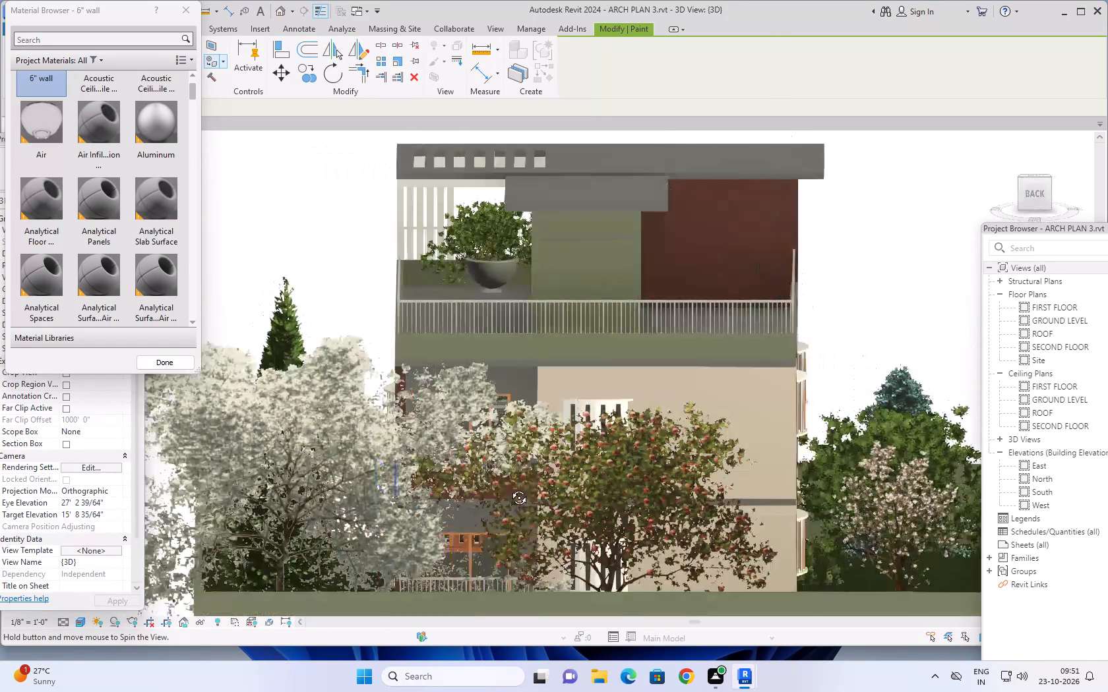
{"action": "middle_click_drag", "start_coordinate": [509, 488], "coordinate": [477, 533], "text": "shift"}
{"action": "middle_click_drag", "start_coordinate": [433, 457], "coordinate": [466, 506]}
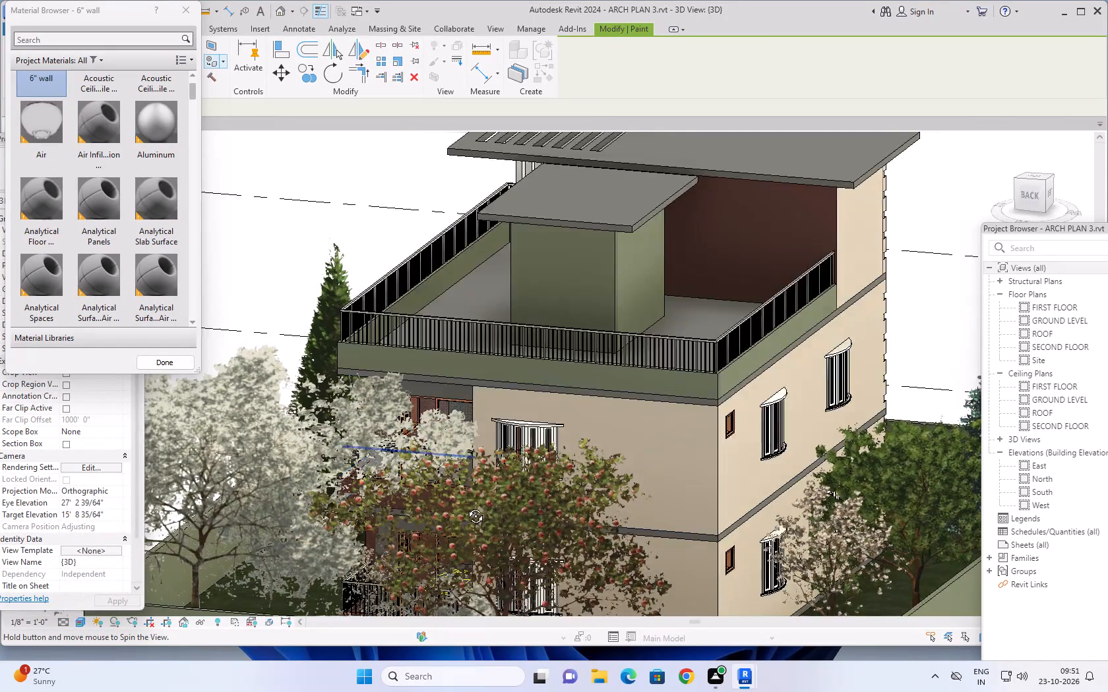
{"action": "middle_click_drag", "start_coordinate": [466, 506], "coordinate": [741, 480]}
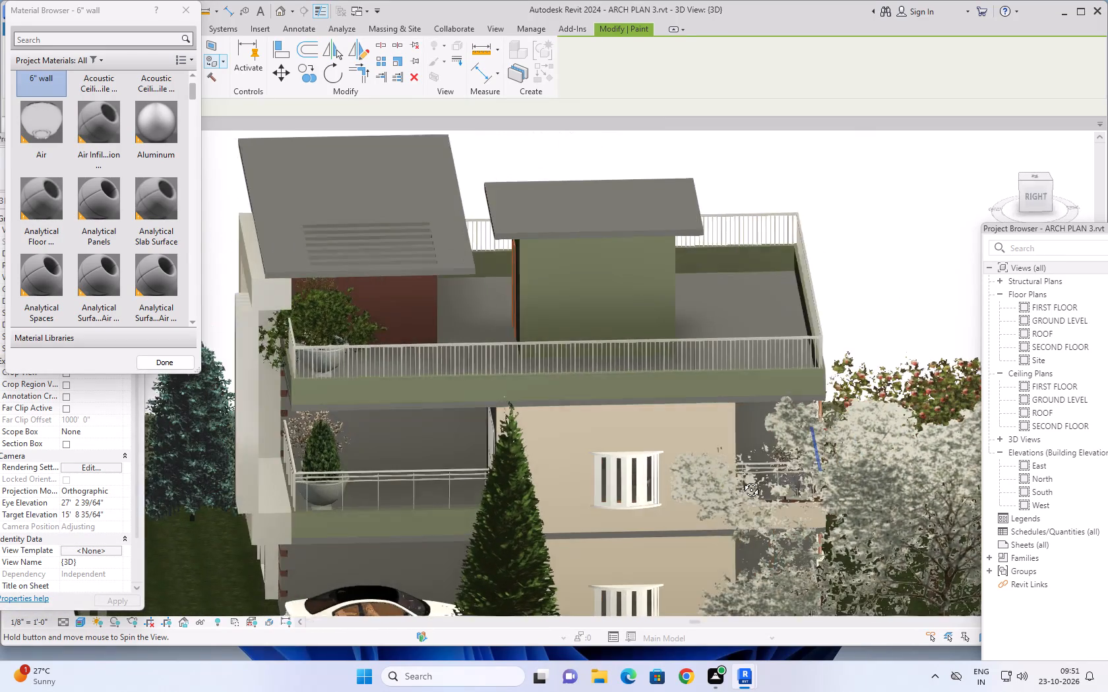
{"action": "middle_click_drag", "start_coordinate": [741, 480], "coordinate": [700, 569]}
{"action": "middle_click_drag", "start_coordinate": [753, 529], "coordinate": [753, 531]}
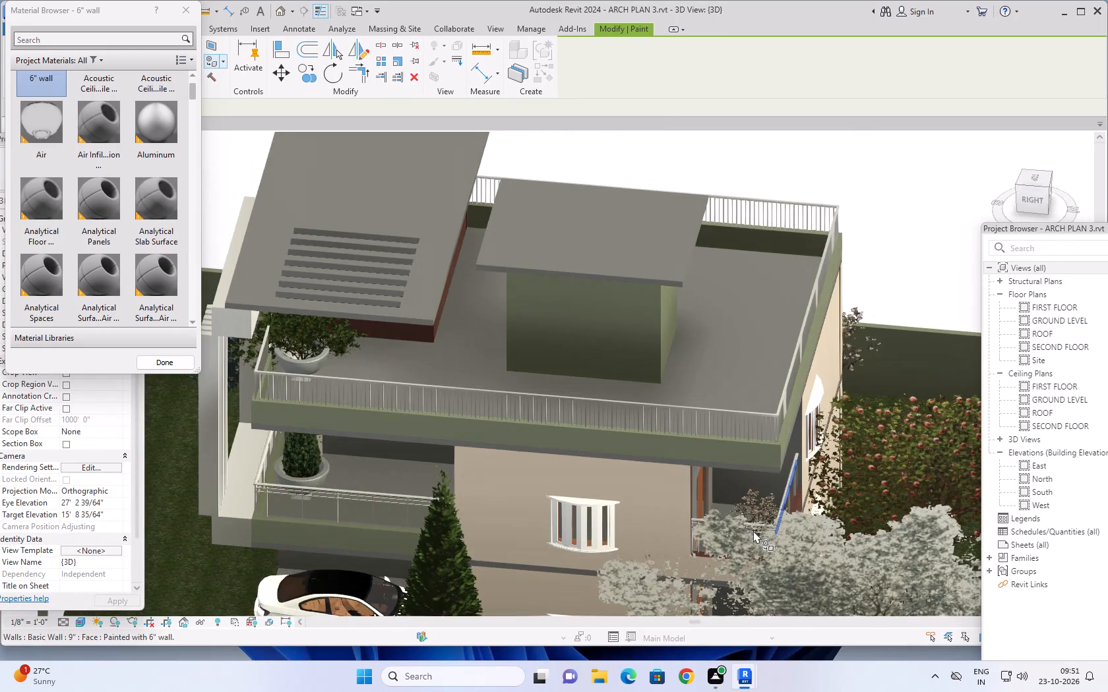
{"action": "middle_click_drag", "start_coordinate": [753, 531], "coordinate": [627, 543]}
{"action": "left_click", "coordinate": [629, 581]}
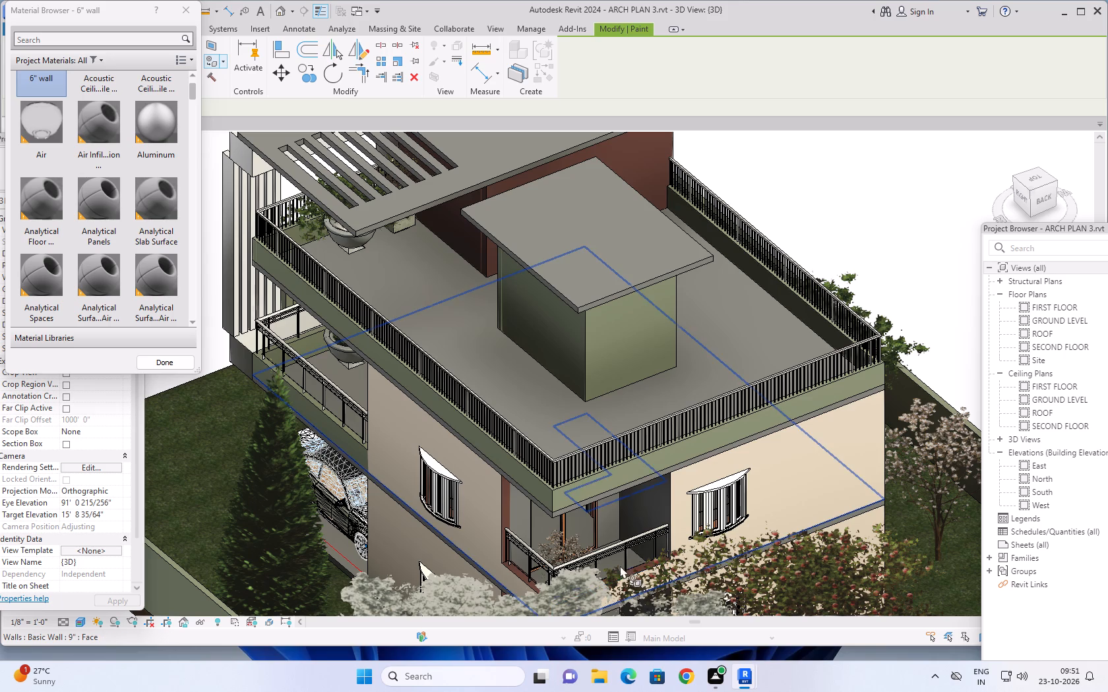
{"action": "left_click", "coordinate": [641, 500]}
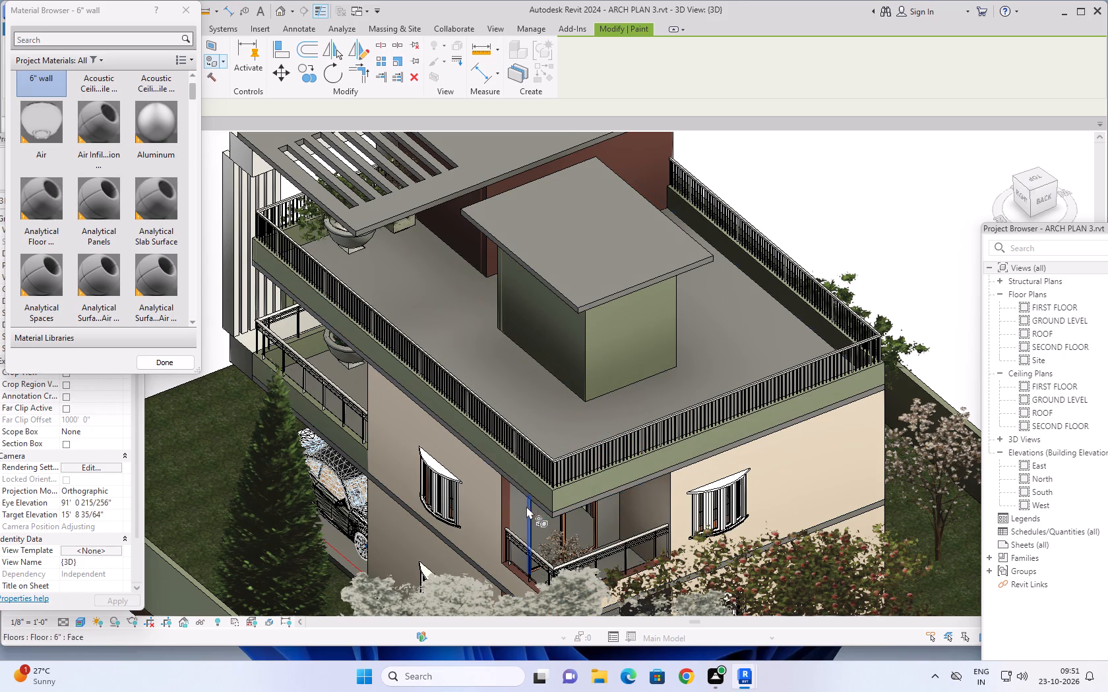
{"action": "left_click", "coordinate": [520, 521]}
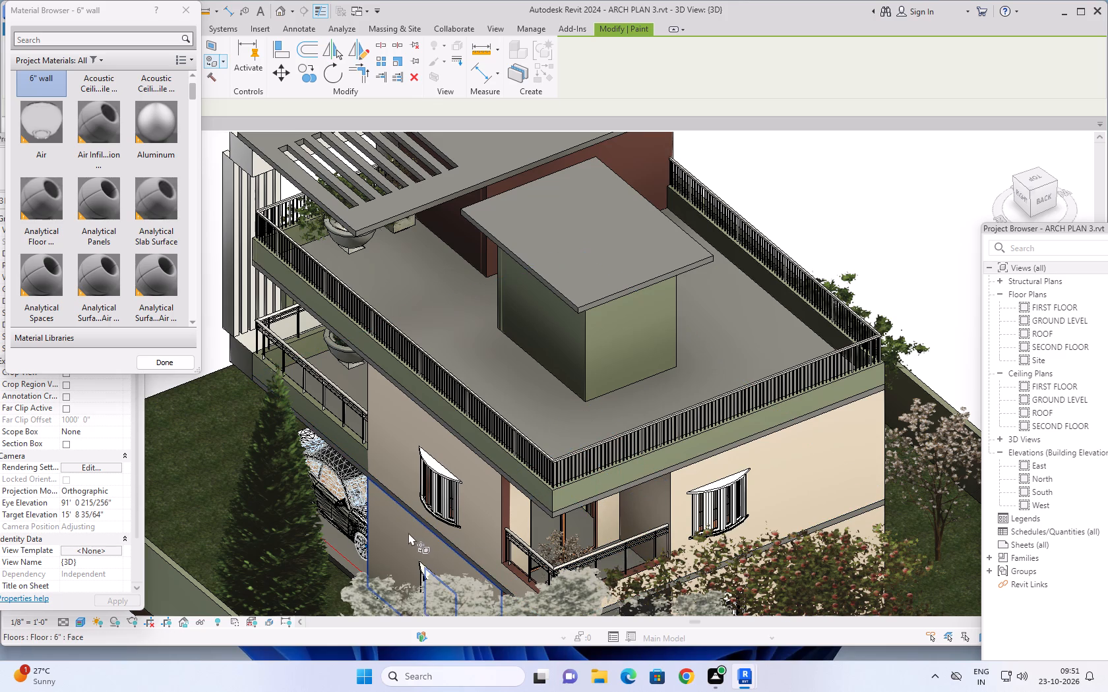
{"action": "scroll", "coordinate": [508, 509], "scroll_direction": "up", "scroll_amount": 6}
{"action": "left_click", "coordinate": [500, 504]}
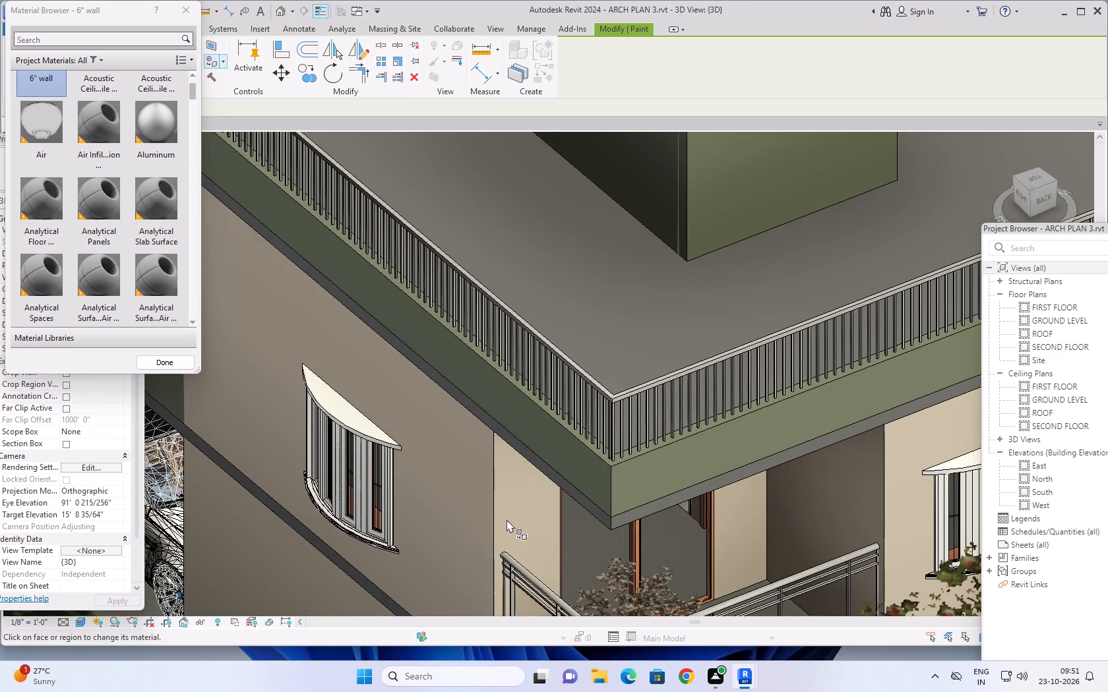
Paint the remaining brown parapet faces of the first-floor rear balcony with the 6" wall material.
{"action": "scroll", "coordinate": [507, 519], "scroll_direction": "down", "scroll_amount": 3}
{"action": "middle_click_drag", "start_coordinate": [505, 520], "coordinate": [503, 482]}
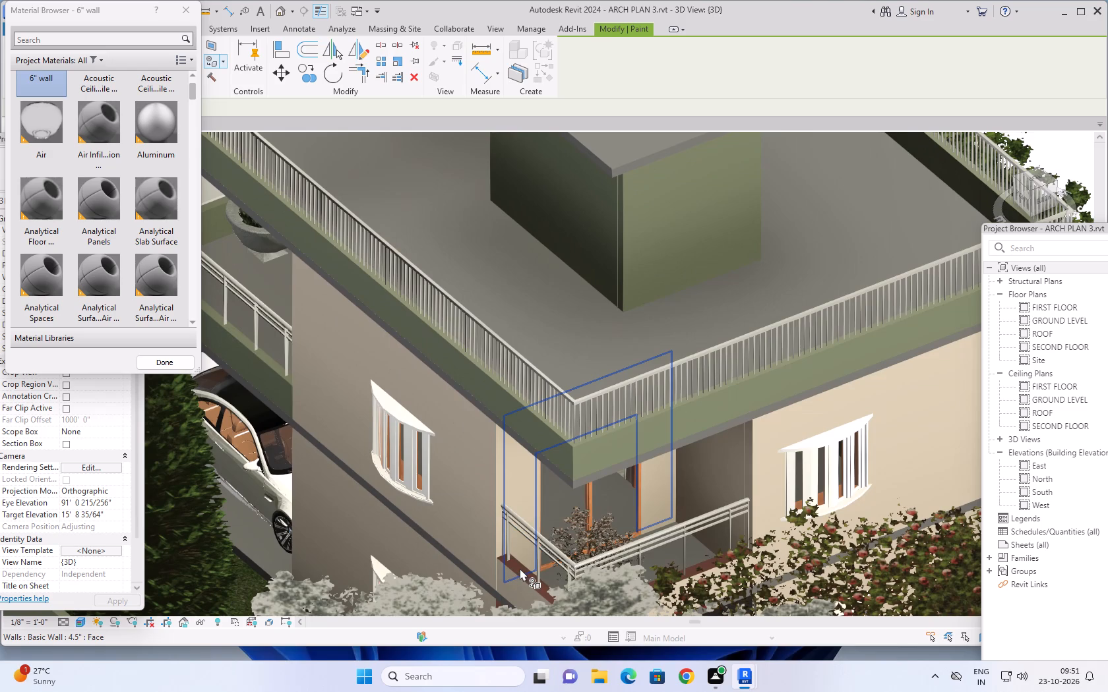
{"action": "left_click", "coordinate": [524, 574]}
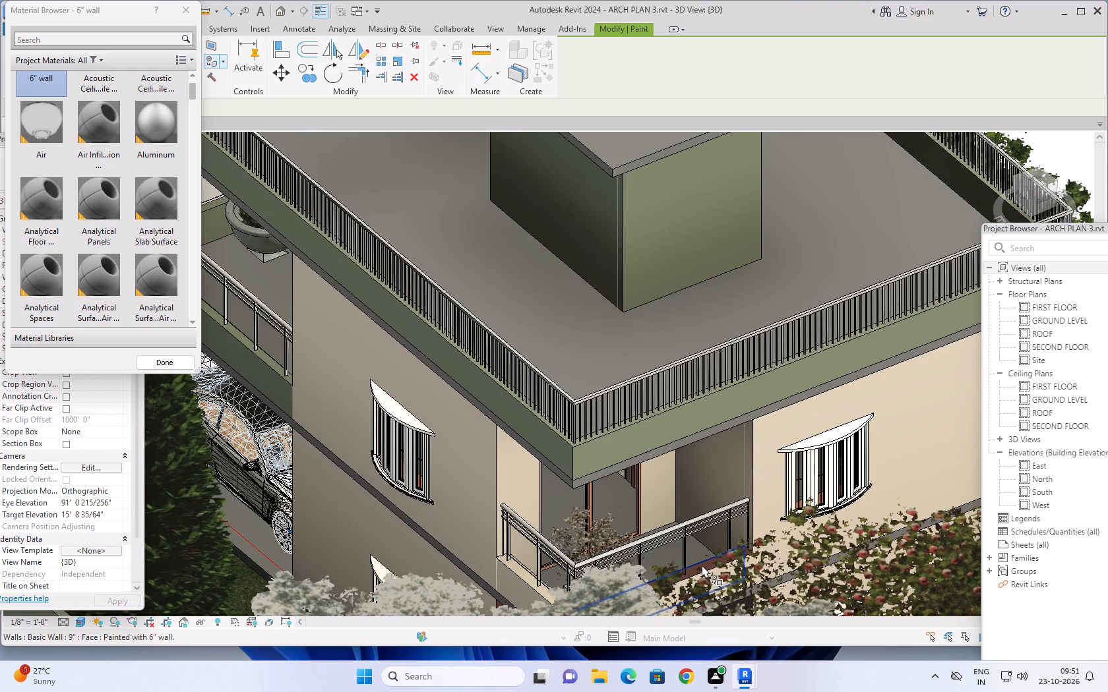
{"action": "middle_click_drag", "start_coordinate": [708, 560], "coordinate": [706, 568], "text": "shift"}
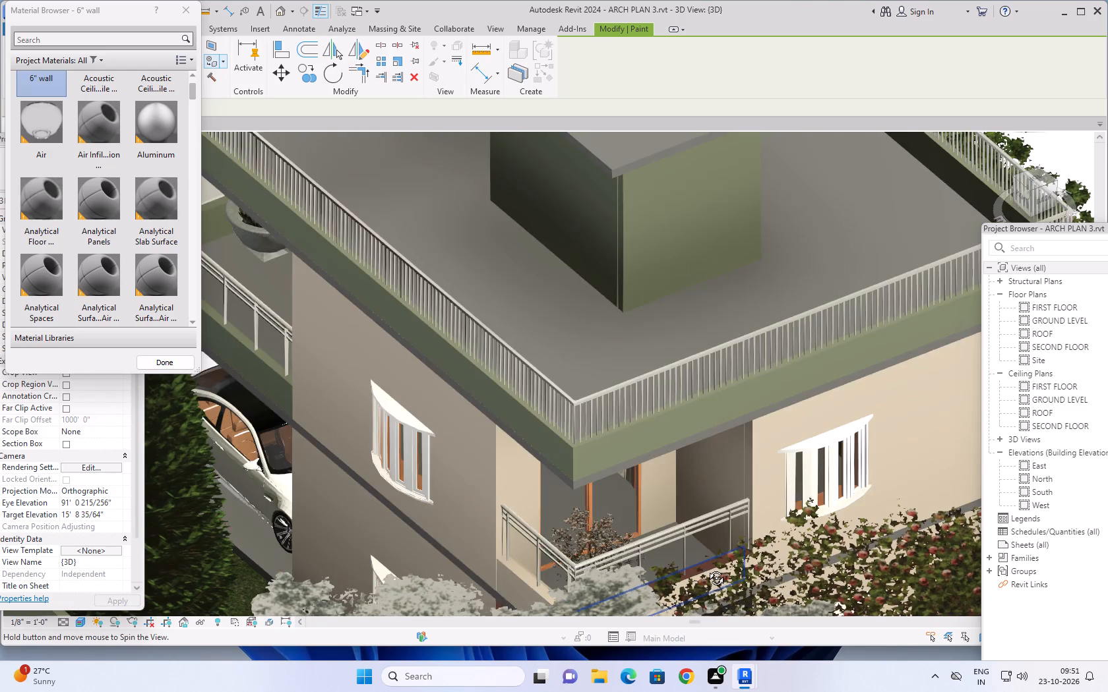
{"action": "middle_click_drag", "start_coordinate": [706, 568], "coordinate": [702, 589], "text": "shift"}
{"action": "scroll", "coordinate": [689, 585], "scroll_direction": "up", "scroll_amount": 2}
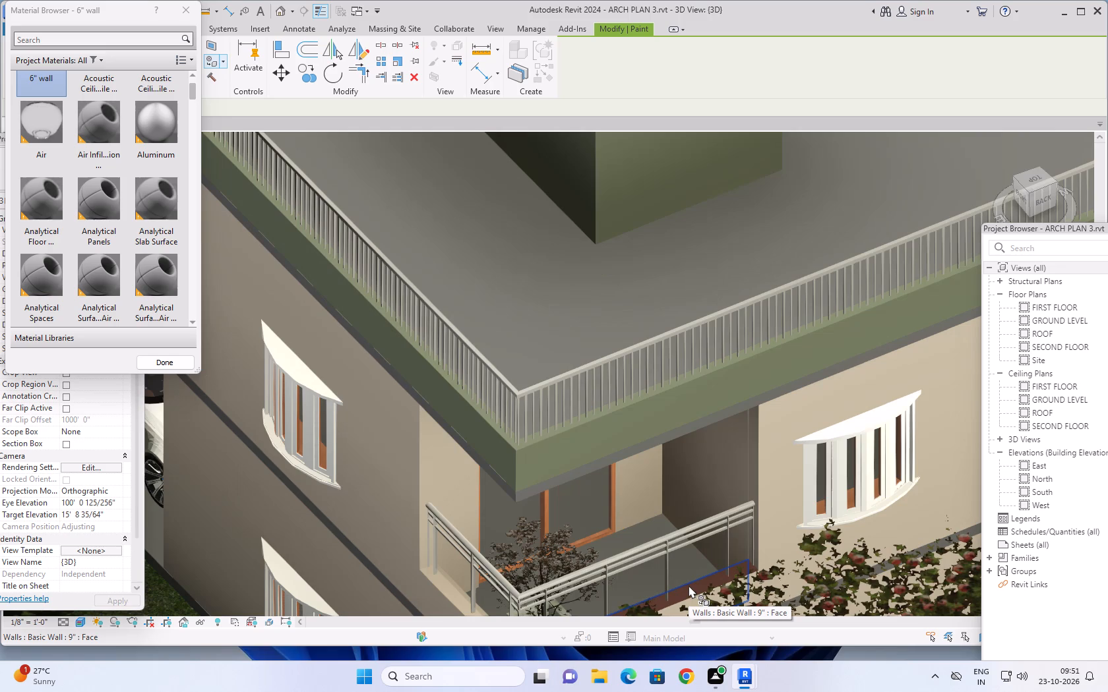
{"action": "left_click", "coordinate": [714, 575]}
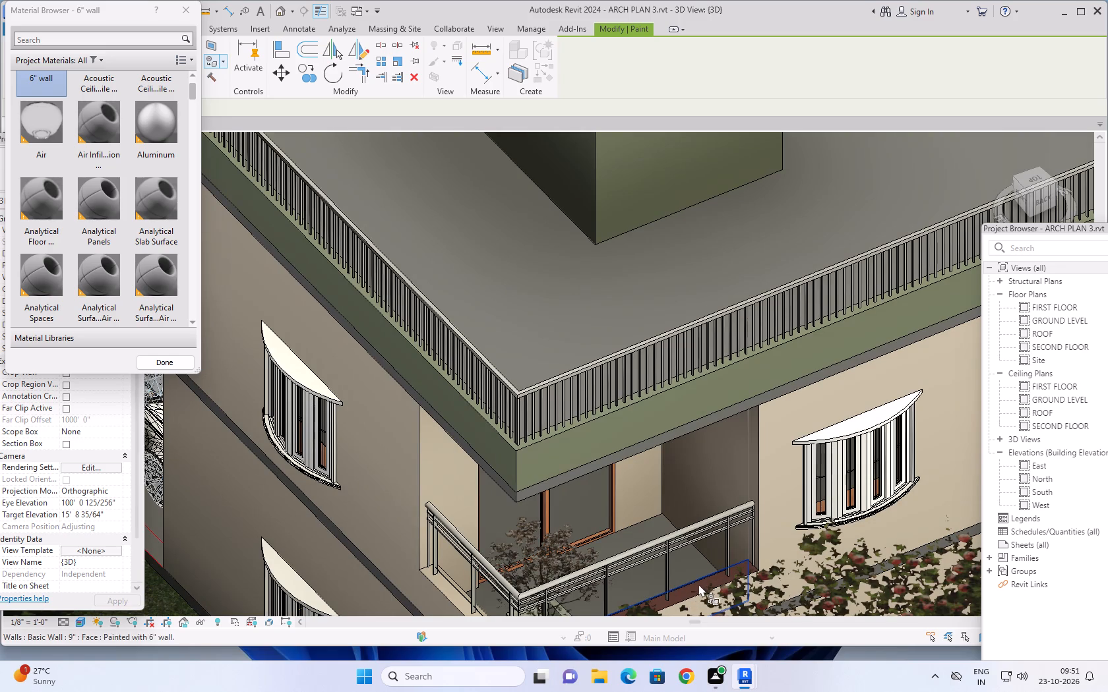
{"action": "left_click", "coordinate": [692, 587]}
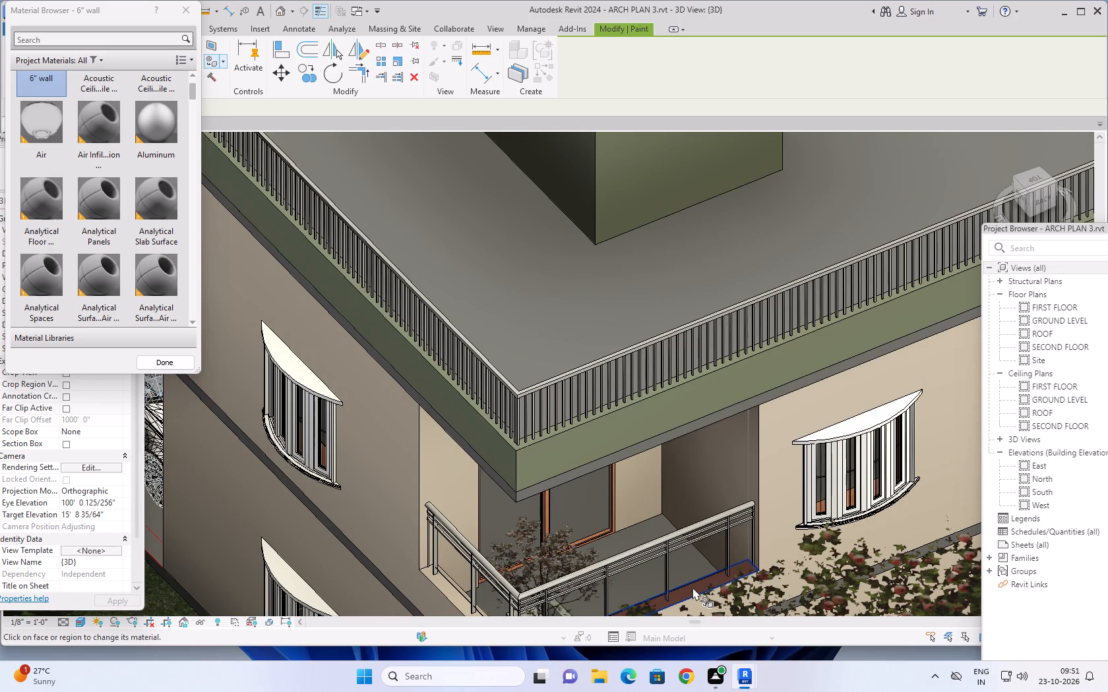
Examine the rear corner and the ground-floor balcony behind the trees for faces still needing paint.
{"action": "scroll", "coordinate": [692, 587], "scroll_direction": "down", "scroll_amount": 5}
{"action": "middle_click_drag", "start_coordinate": [649, 585], "coordinate": [678, 564]}
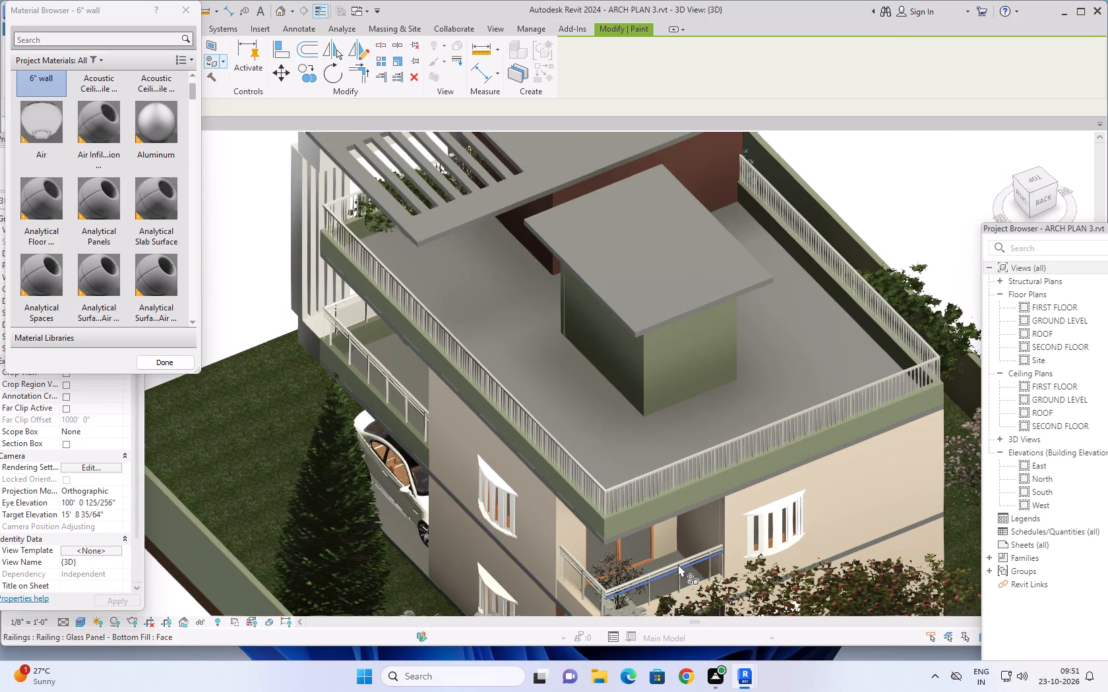
{"action": "middle_click_drag", "start_coordinate": [678, 564], "coordinate": [746, 459]}
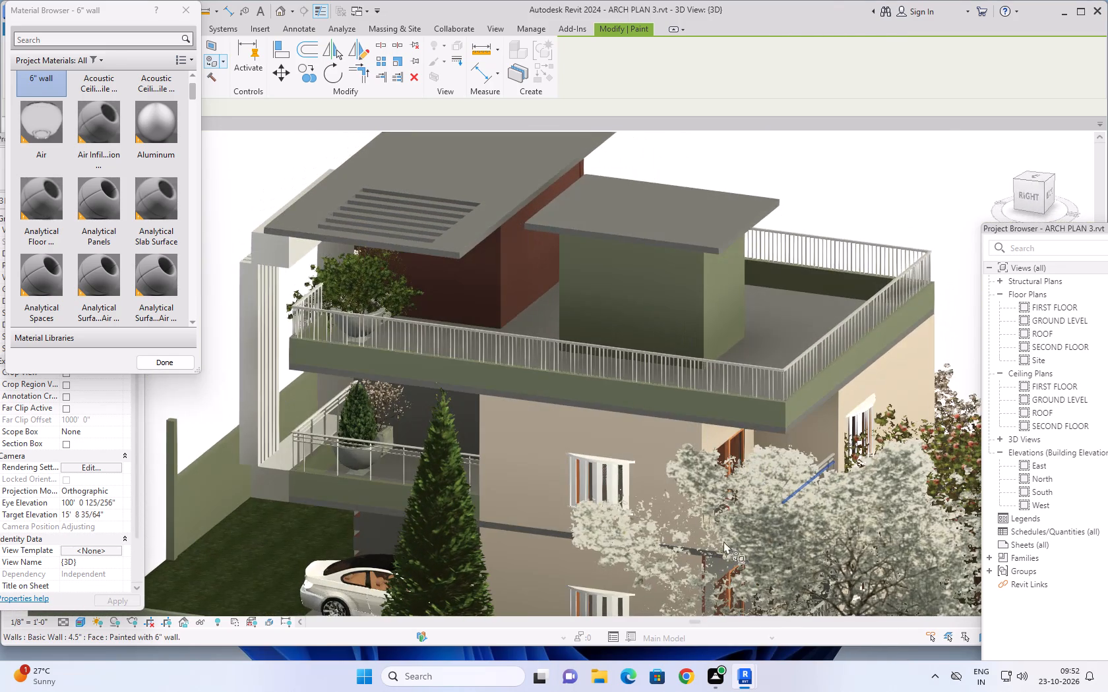
{"action": "middle_click_drag", "start_coordinate": [714, 563], "coordinate": [600, 482], "text": "shift"}
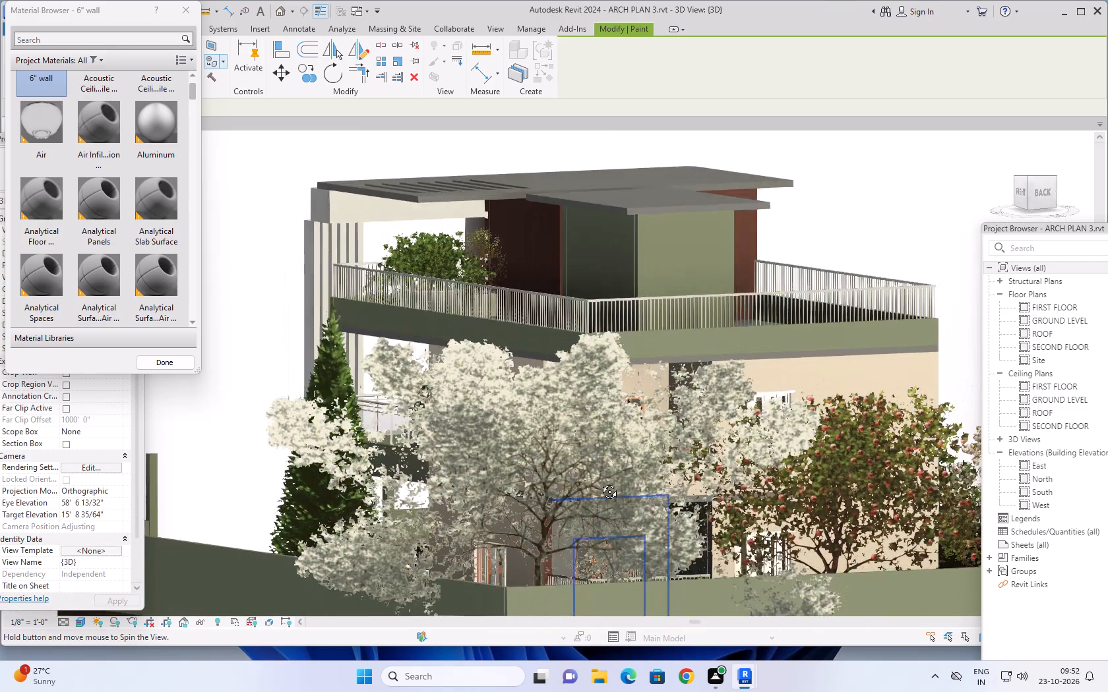
{"action": "middle_click_drag", "start_coordinate": [600, 482], "coordinate": [551, 509], "text": "shift"}
{"action": "scroll", "coordinate": [569, 587], "scroll_direction": "up", "scroll_amount": 4}
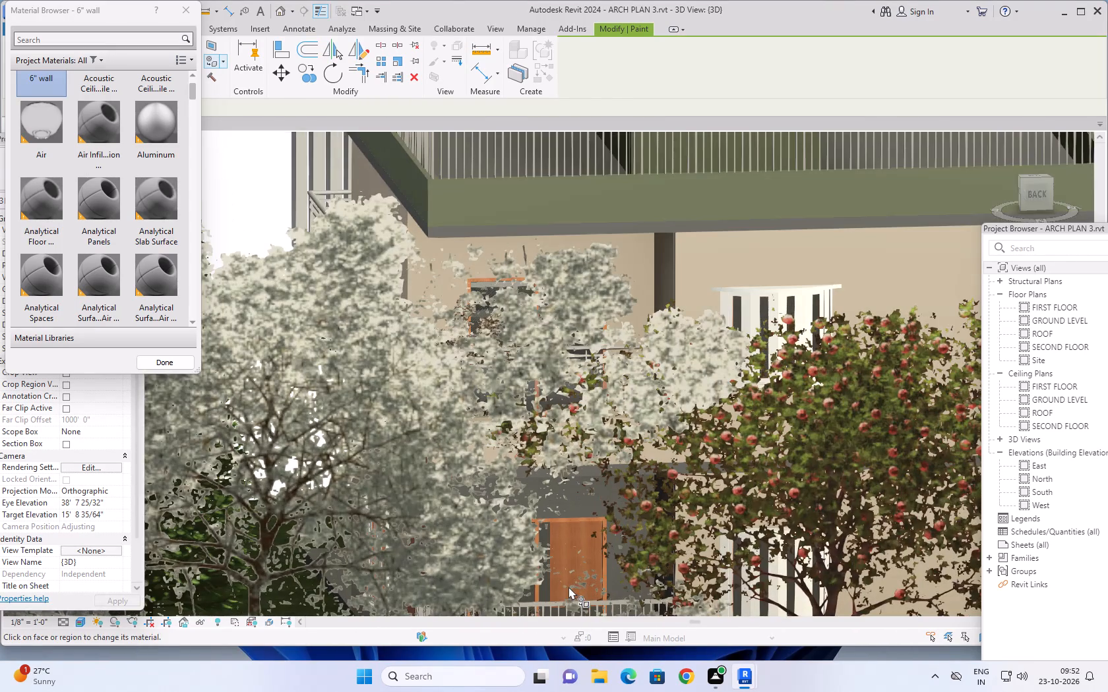
{"action": "middle_click_drag", "start_coordinate": [569, 586], "coordinate": [553, 511]}
{"action": "middle_click_drag", "start_coordinate": [579, 524], "coordinate": [526, 538], "text": "shift"}
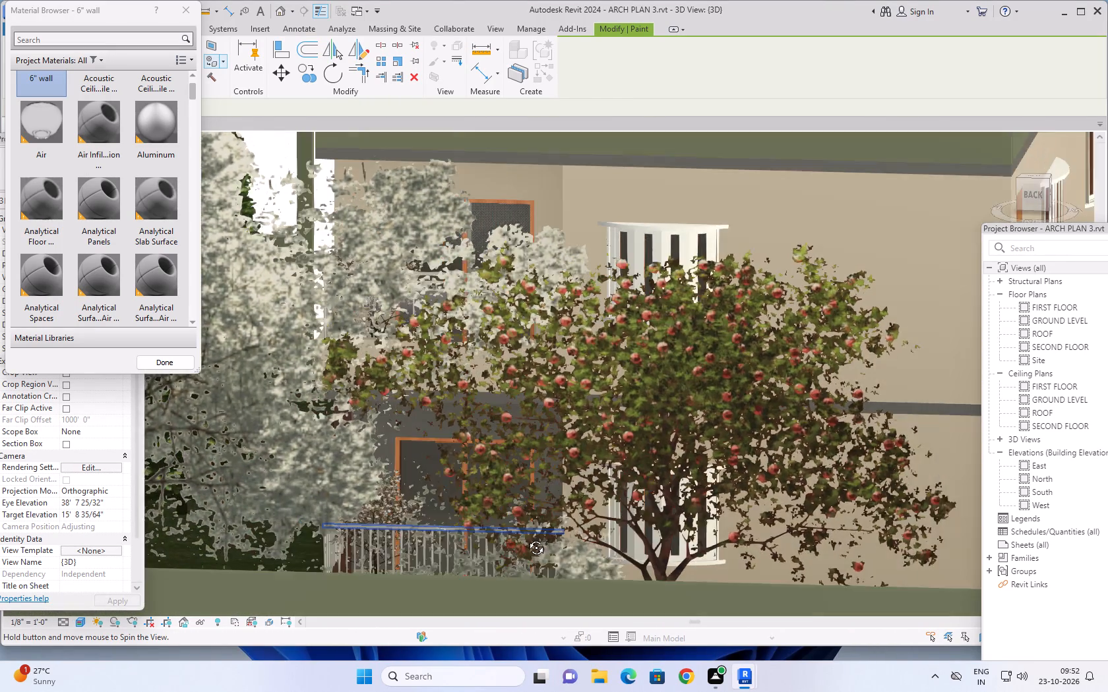
{"action": "middle_click_drag", "start_coordinate": [526, 538], "coordinate": [514, 540], "text": "shift"}
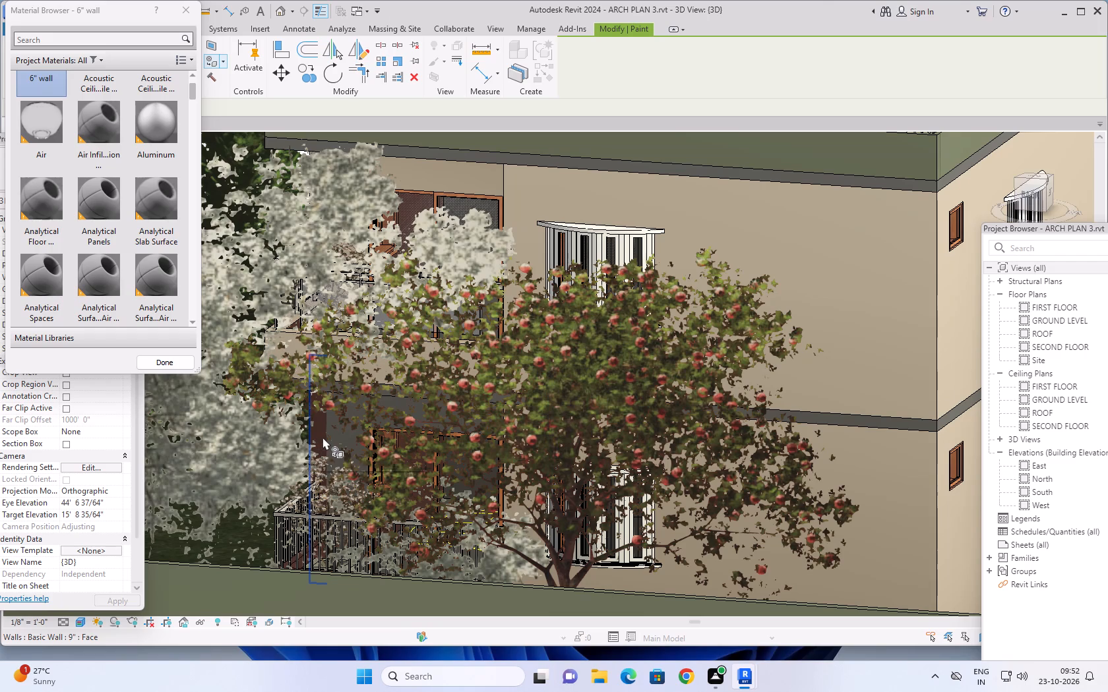
{"action": "middle_click_drag", "start_coordinate": [342, 488], "coordinate": [616, 539], "text": "shift"}
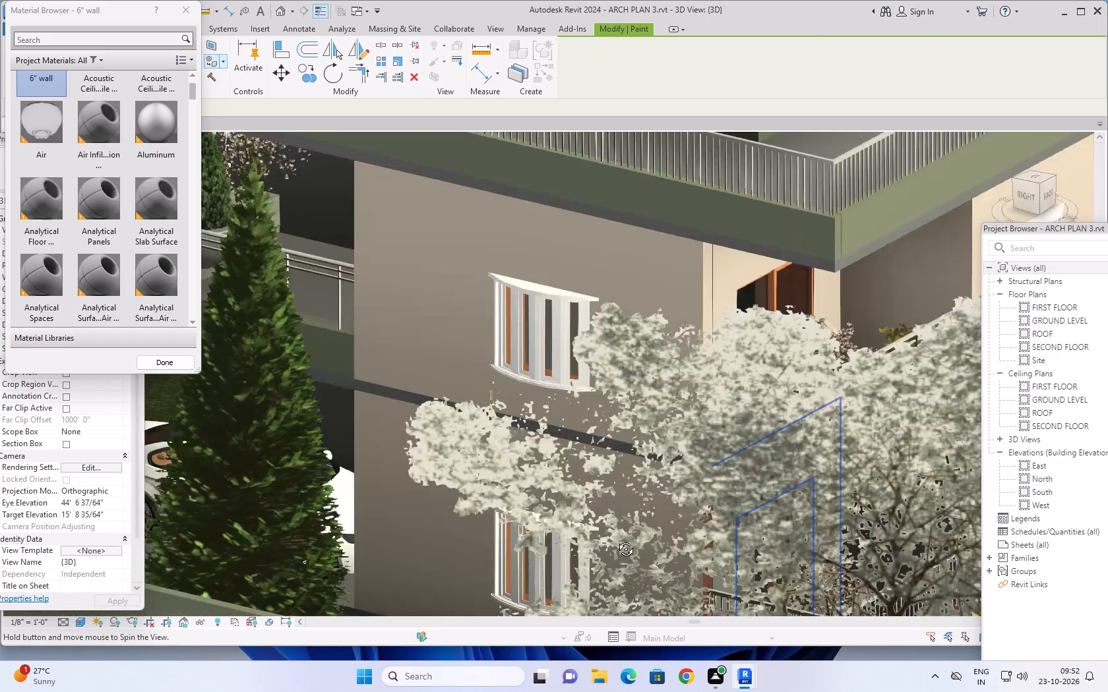
{"action": "middle_click_drag", "start_coordinate": [616, 539], "coordinate": [754, 526], "text": "shift"}
Examine the front facade and both adjoining side walls of the house from several angles.
{"action": "scroll", "coordinate": [758, 522], "scroll_direction": "down", "scroll_amount": 4}
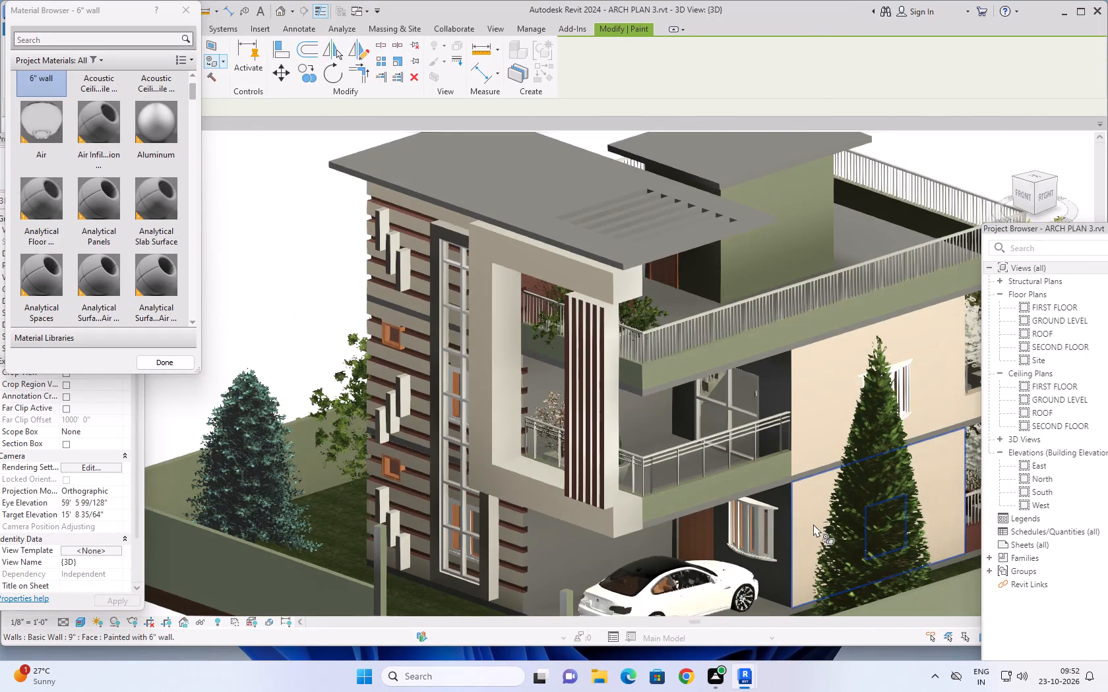
{"action": "middle_click_drag", "start_coordinate": [815, 522], "coordinate": [688, 510]}
{"action": "middle_click_drag", "start_coordinate": [712, 529], "coordinate": [732, 528], "text": "shift"}
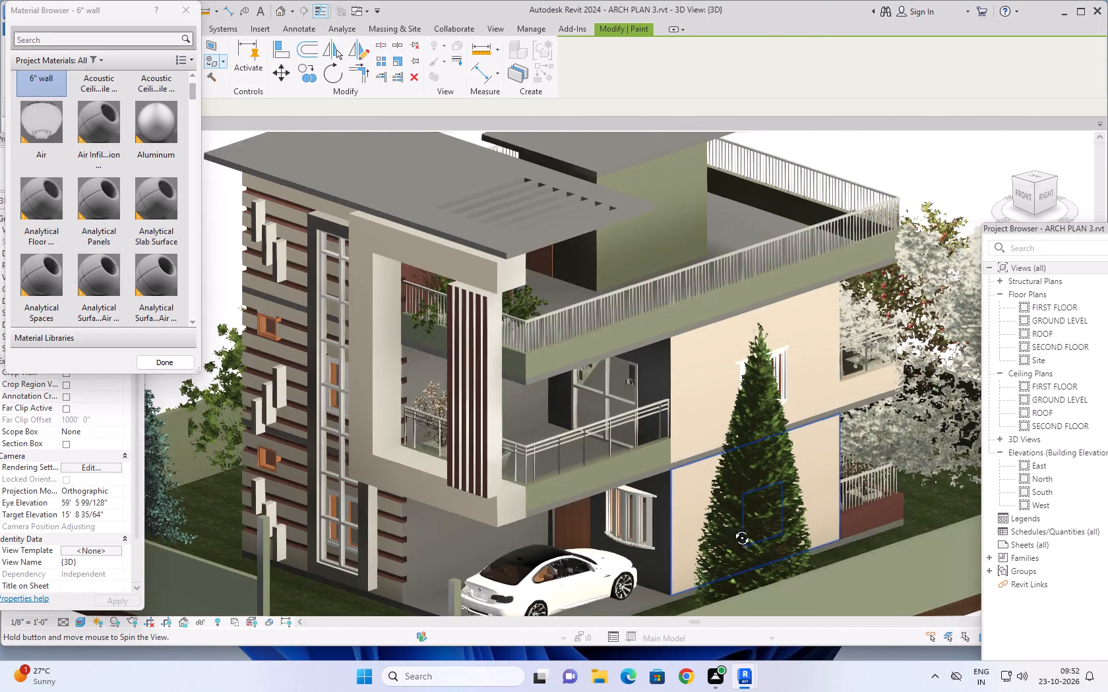
{"action": "middle_click_drag", "start_coordinate": [732, 528], "coordinate": [788, 524], "text": "shift"}
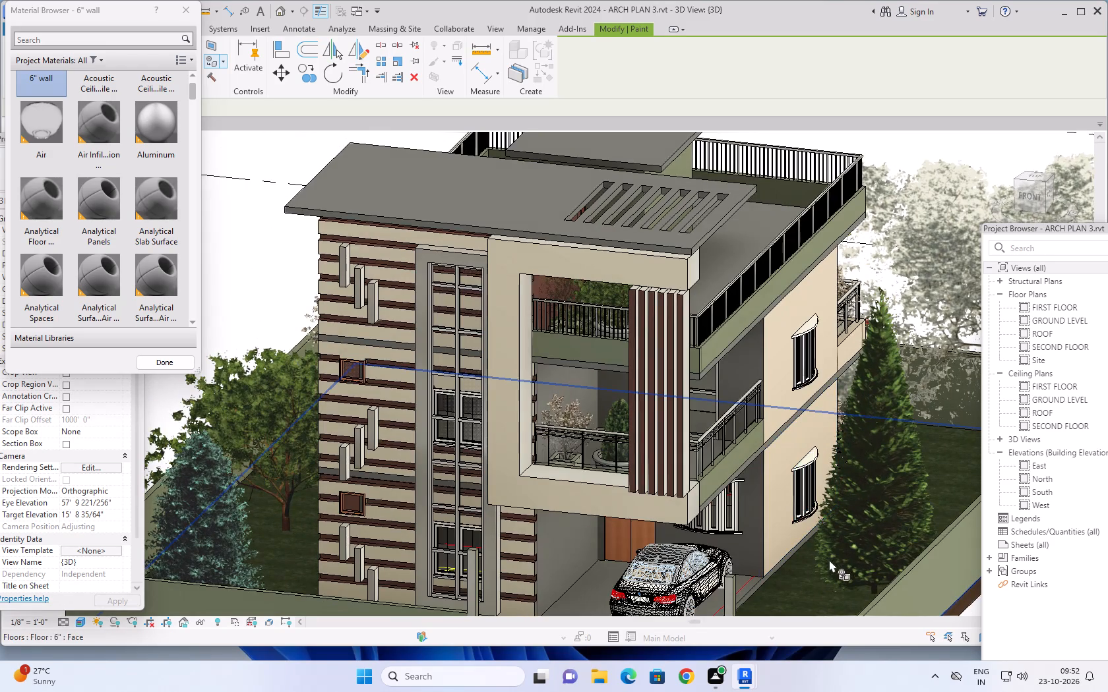
{"action": "middle_click_drag", "start_coordinate": [829, 560], "coordinate": [722, 560]}
{"action": "middle_click_drag", "start_coordinate": [744, 565], "coordinate": [760, 546]}
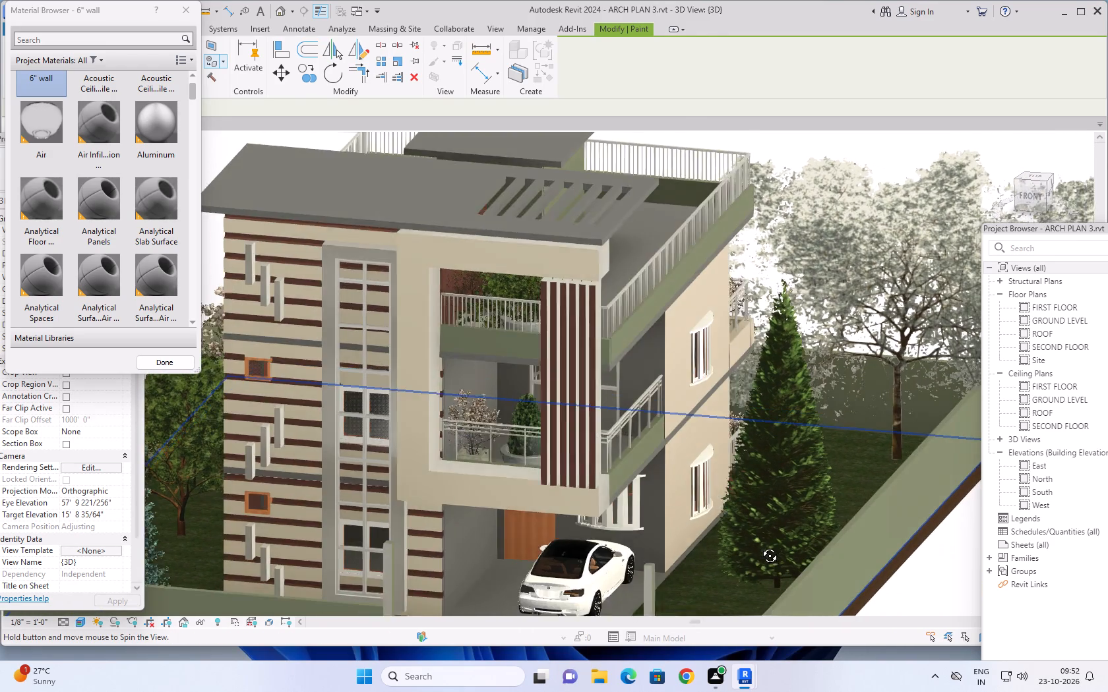
{"action": "middle_click_drag", "start_coordinate": [760, 546], "coordinate": [785, 504]}
{"action": "middle_click_drag", "start_coordinate": [788, 491], "coordinate": [764, 529]}
{"action": "middle_click_drag", "start_coordinate": [764, 529], "coordinate": [819, 491], "text": "shift"}
{"action": "middle_click_drag", "start_coordinate": [816, 430], "coordinate": [768, 493]}
{"action": "middle_click_drag", "start_coordinate": [772, 496], "coordinate": [773, 496]}
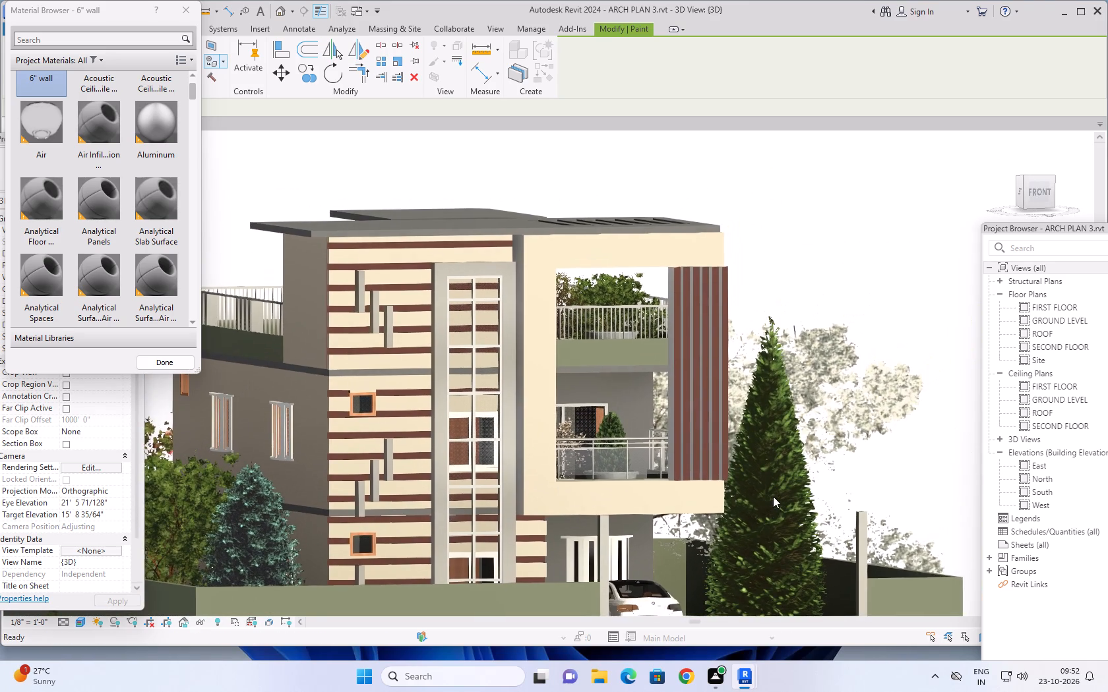
{"action": "middle_click_drag", "start_coordinate": [773, 496], "coordinate": [807, 507]}
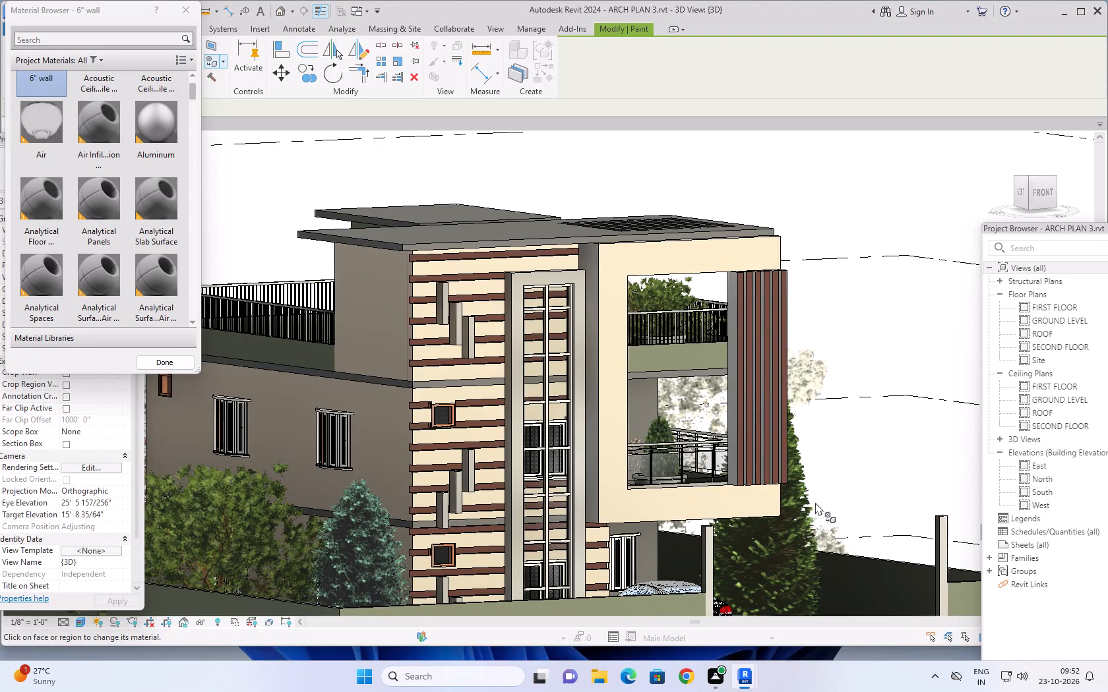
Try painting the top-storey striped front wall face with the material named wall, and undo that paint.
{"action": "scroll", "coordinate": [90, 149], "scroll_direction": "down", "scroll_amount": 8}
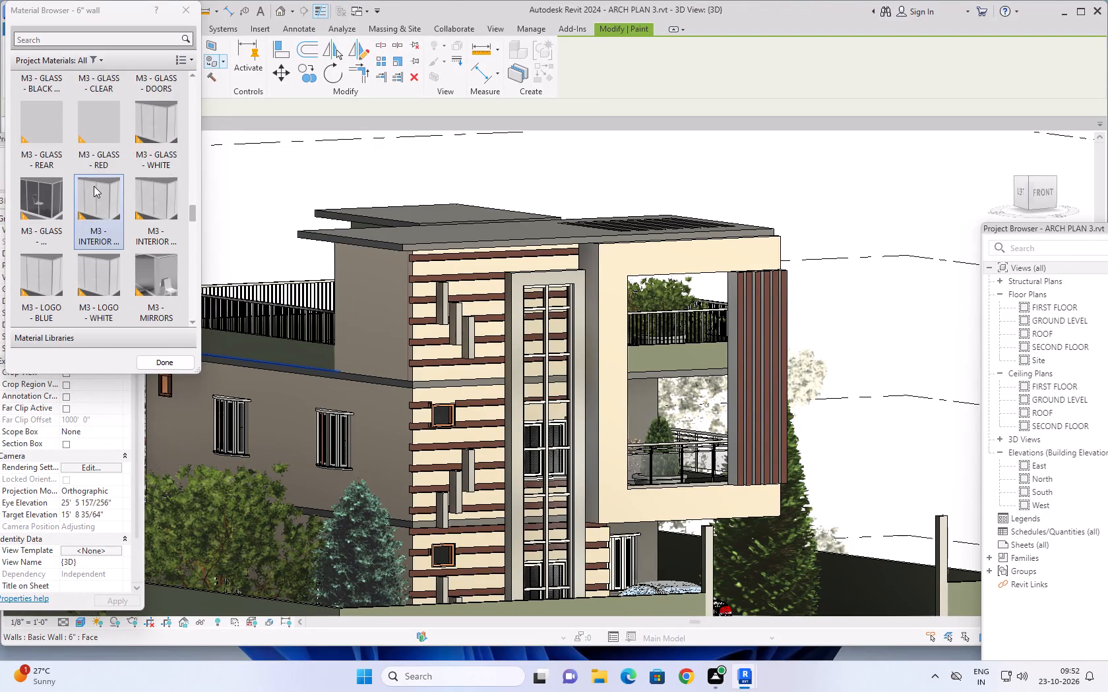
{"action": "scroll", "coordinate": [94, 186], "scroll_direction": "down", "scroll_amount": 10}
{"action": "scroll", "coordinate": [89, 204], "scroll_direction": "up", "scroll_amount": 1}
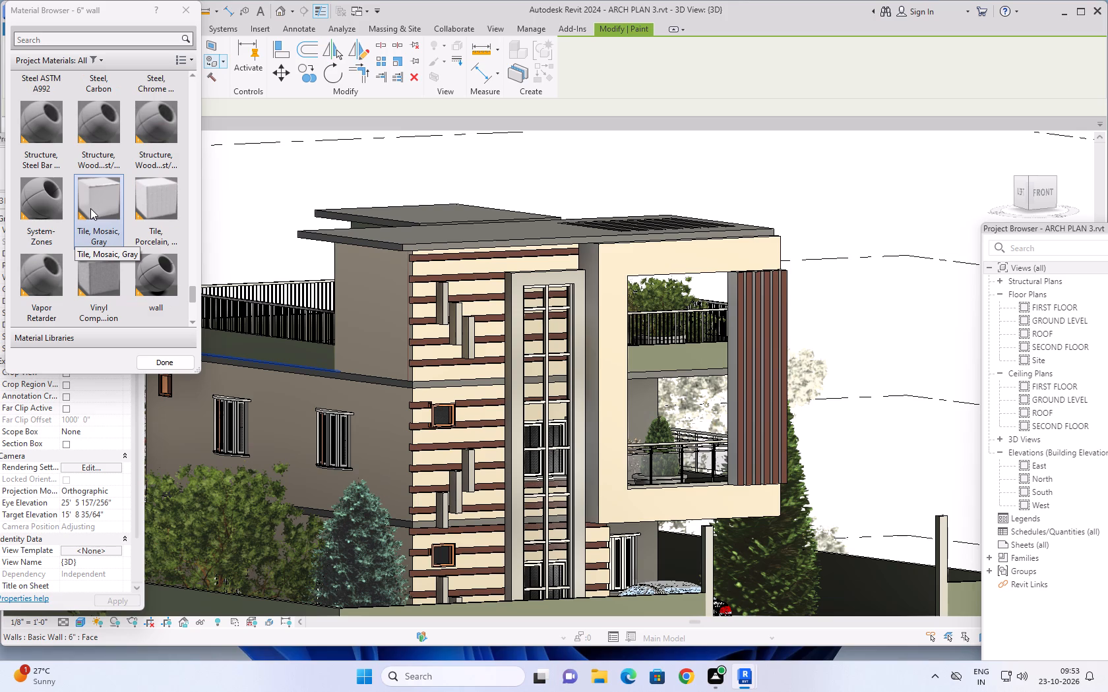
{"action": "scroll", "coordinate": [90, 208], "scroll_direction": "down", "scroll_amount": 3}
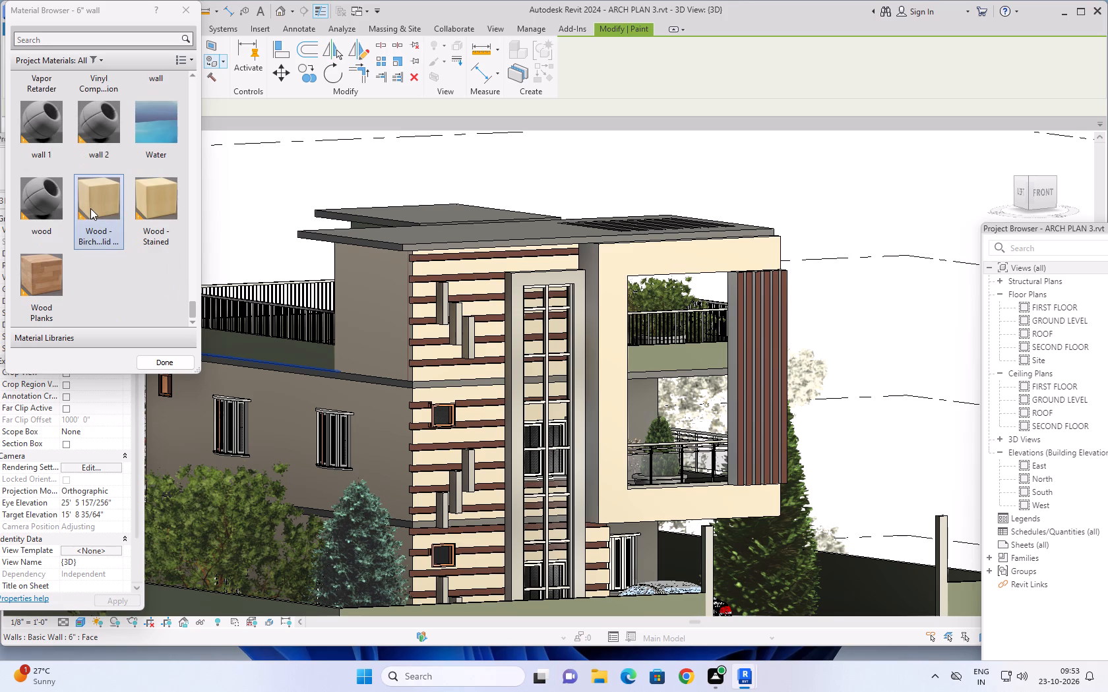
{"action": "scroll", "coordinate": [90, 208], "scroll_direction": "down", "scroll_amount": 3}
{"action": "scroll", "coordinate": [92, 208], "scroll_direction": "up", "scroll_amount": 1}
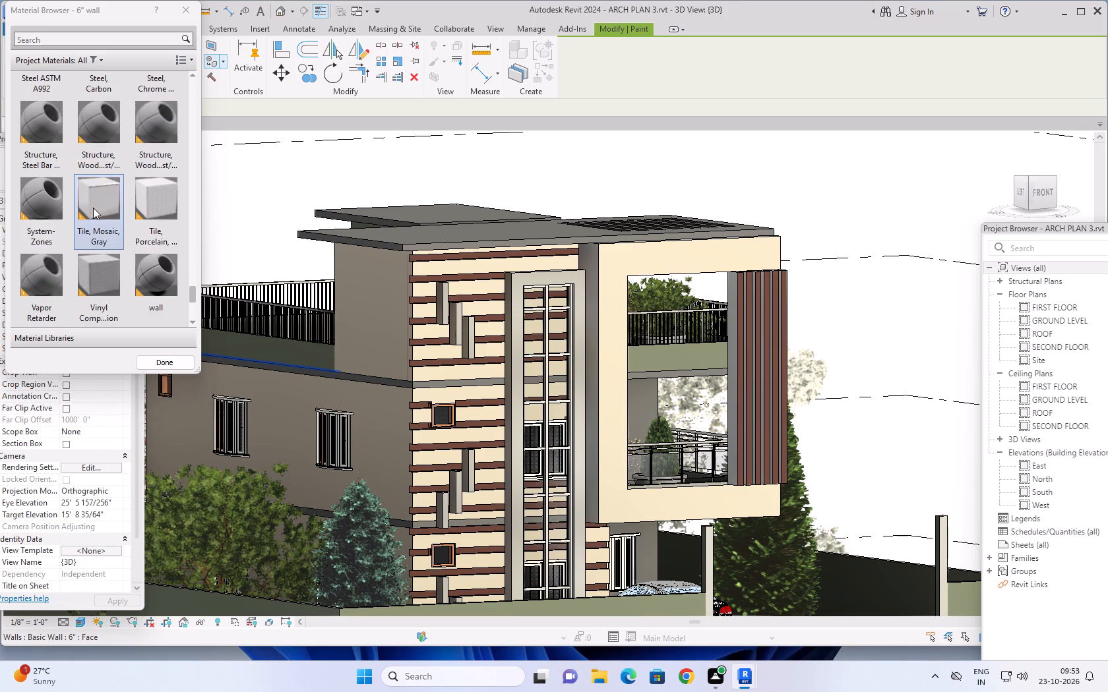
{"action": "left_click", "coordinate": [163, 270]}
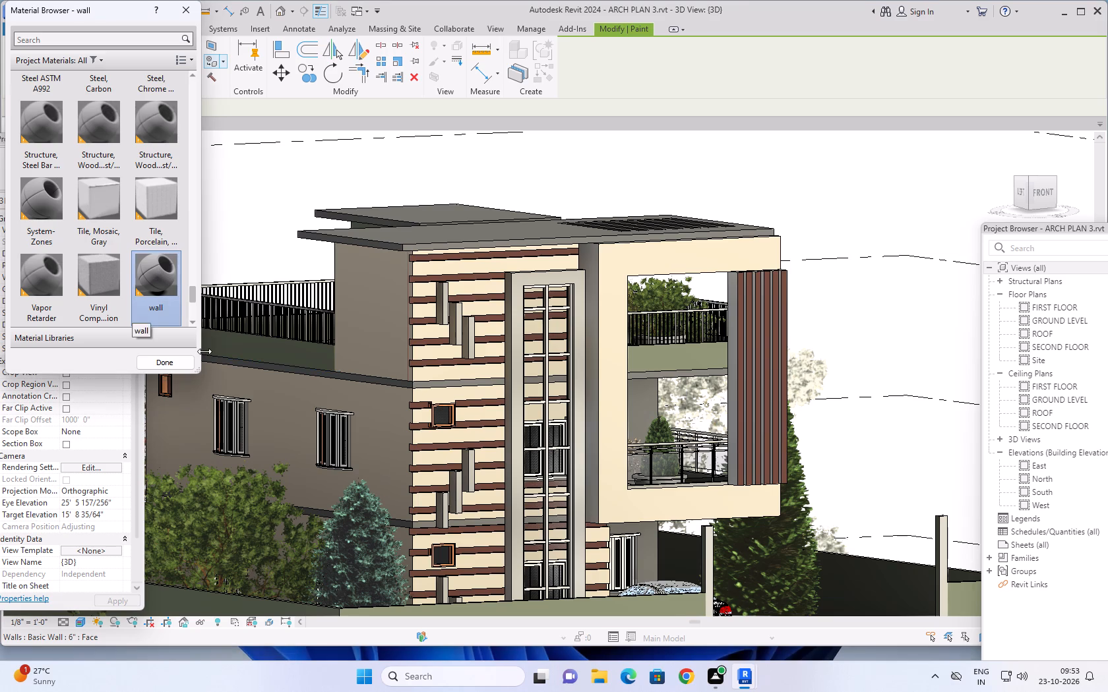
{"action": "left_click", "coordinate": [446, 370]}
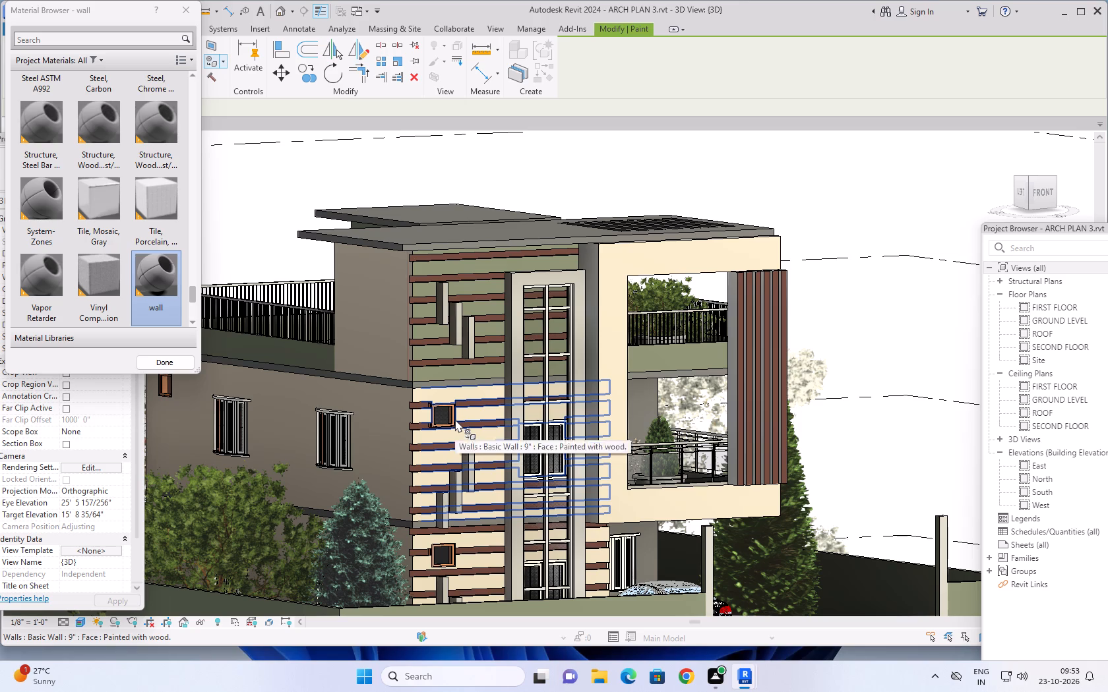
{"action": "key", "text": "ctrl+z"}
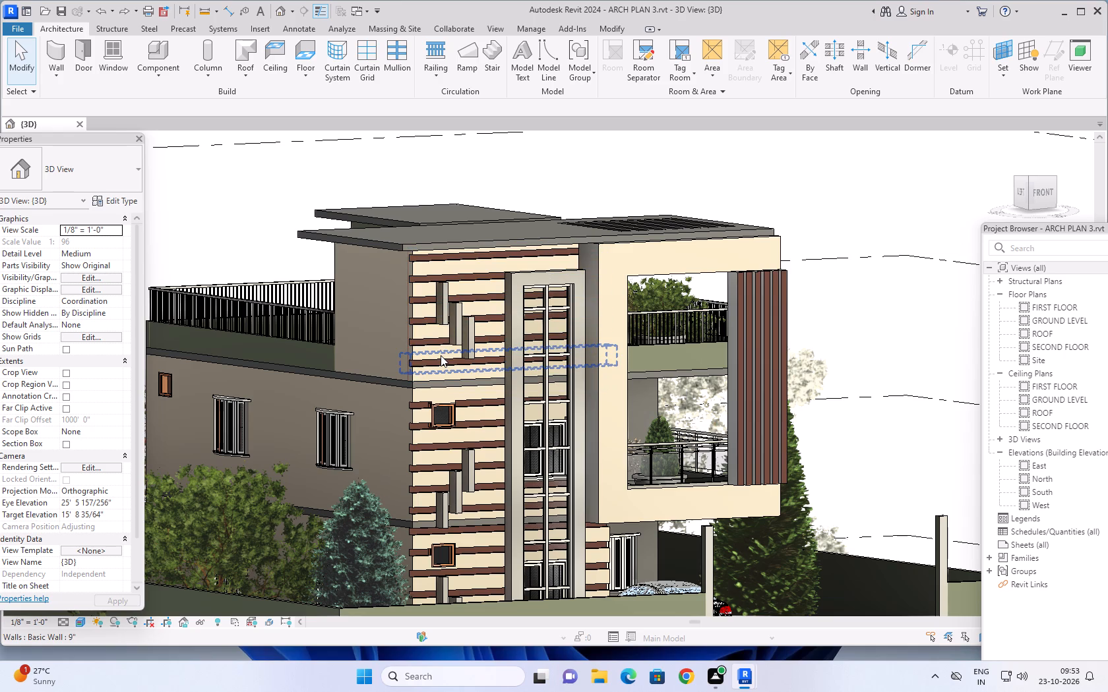
Inspect the structure layers of the Basic Wall 6" type without changing them.
{"action": "left_click", "coordinate": [63, 51]}
{"action": "left_click", "coordinate": [109, 179]}
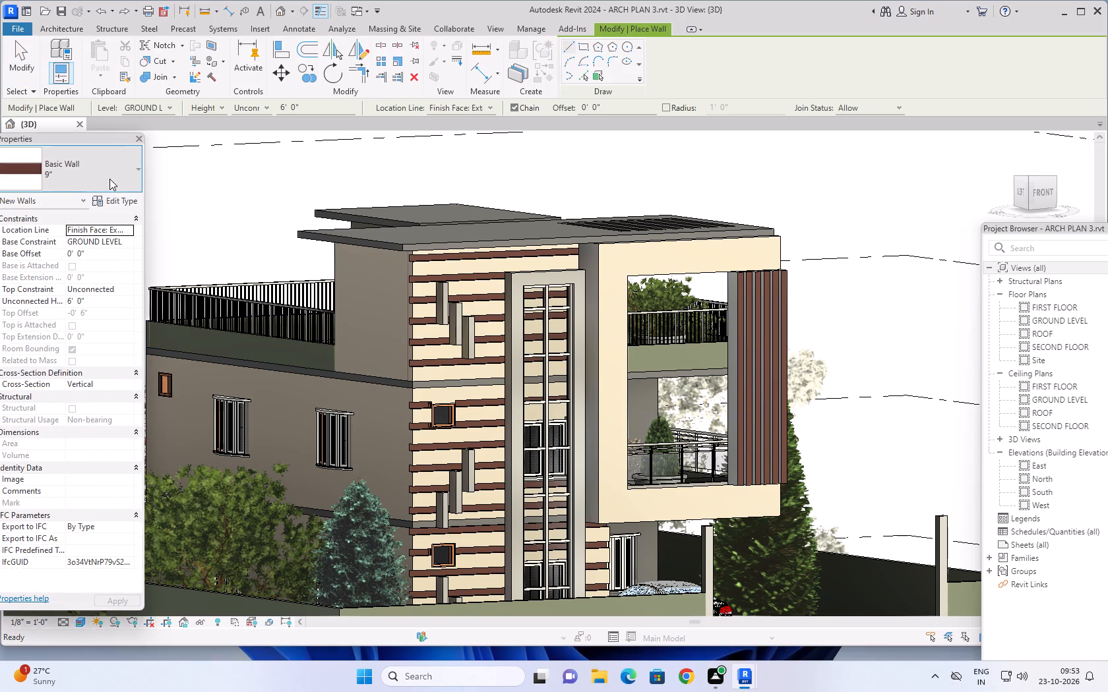
{"action": "scroll", "coordinate": [82, 260], "scroll_direction": "up", "scroll_amount": 4}
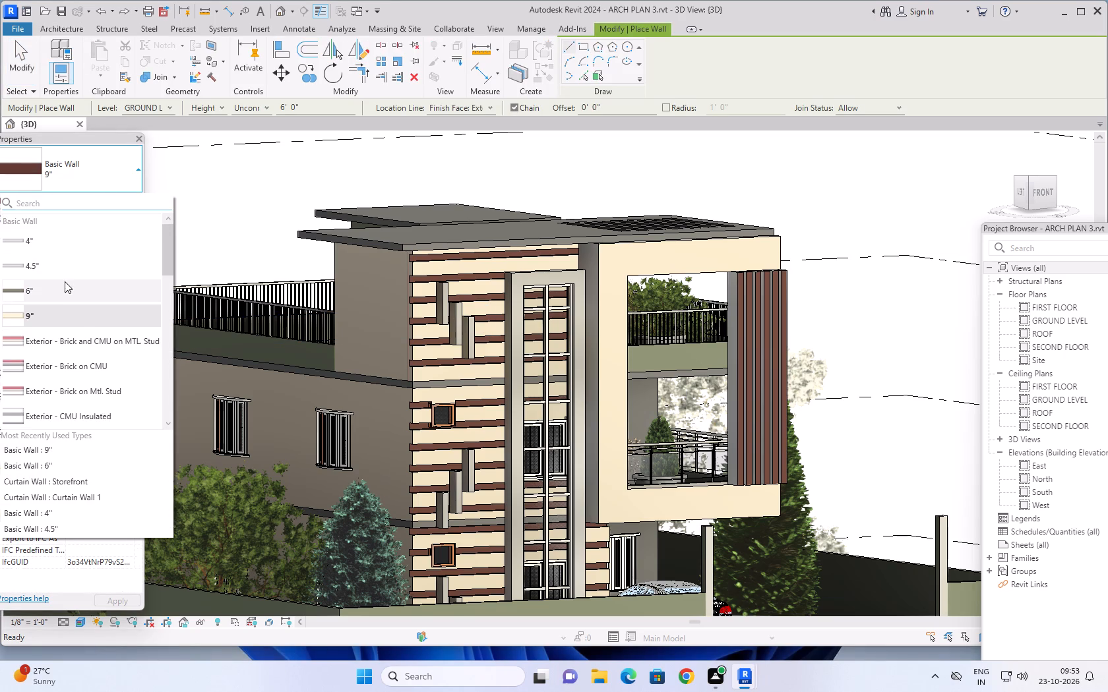
{"action": "left_click", "coordinate": [57, 291]}
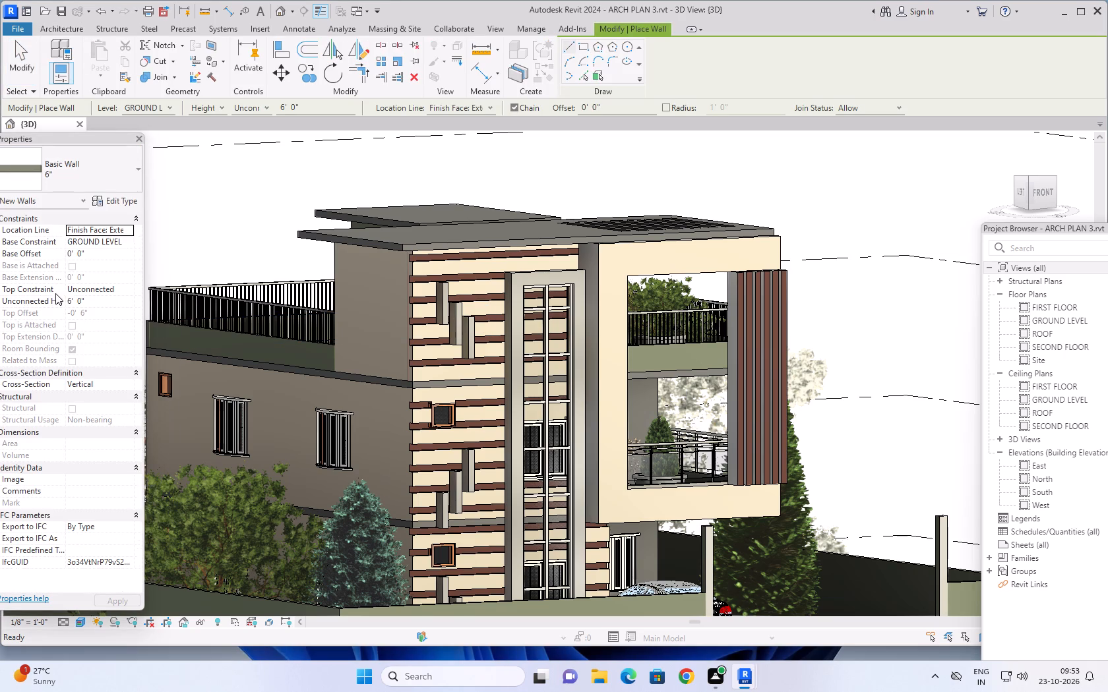
{"action": "left_click", "coordinate": [129, 205]}
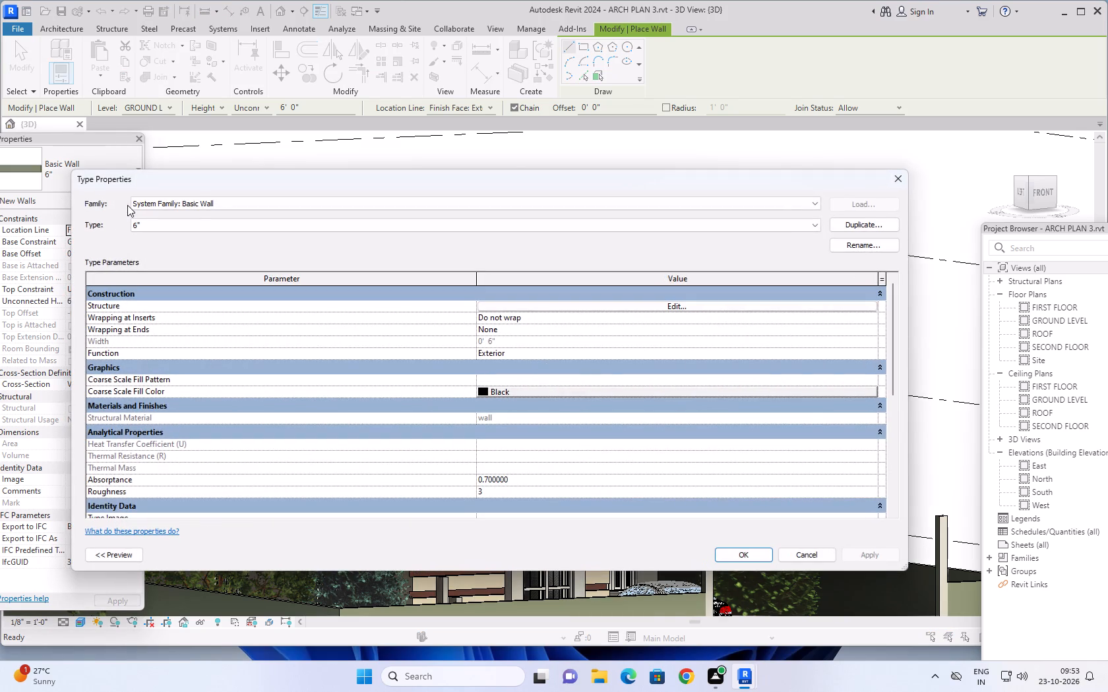
{"action": "left_click", "coordinate": [698, 308]}
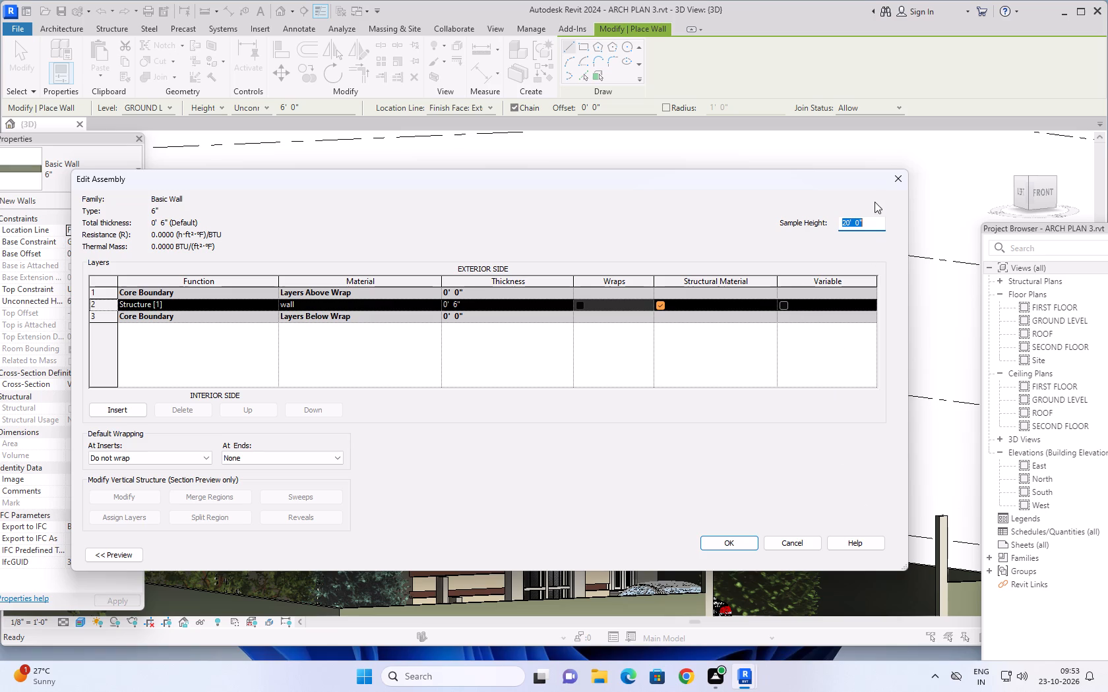
{"action": "left_click", "coordinate": [896, 181]}
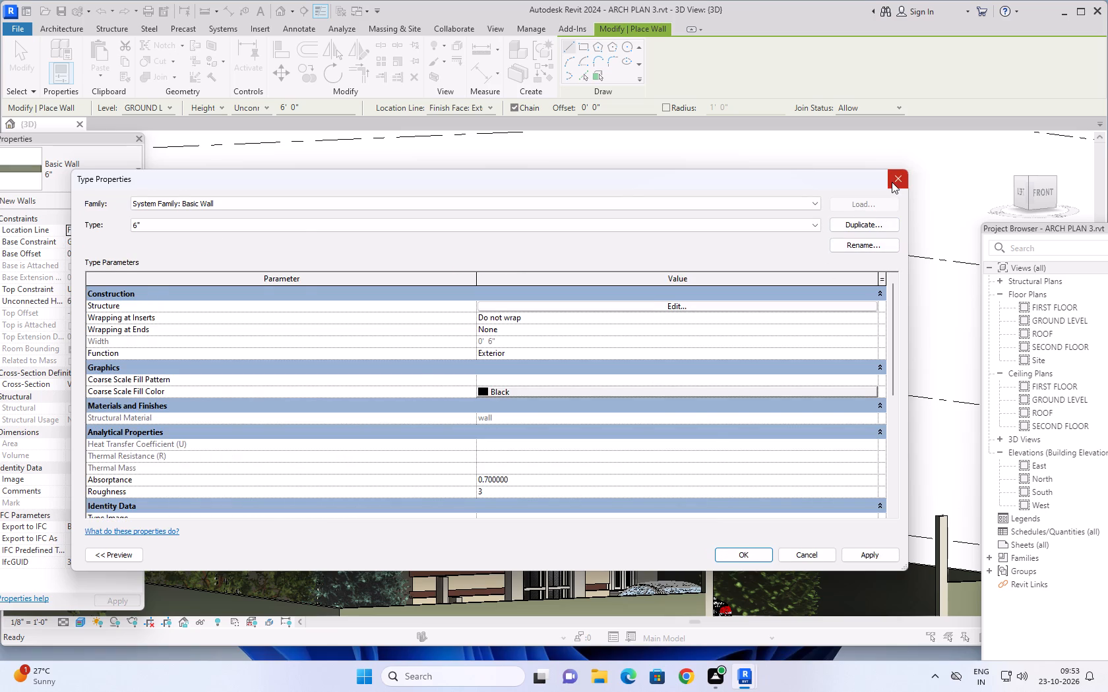
{"action": "left_click", "coordinate": [892, 182]}
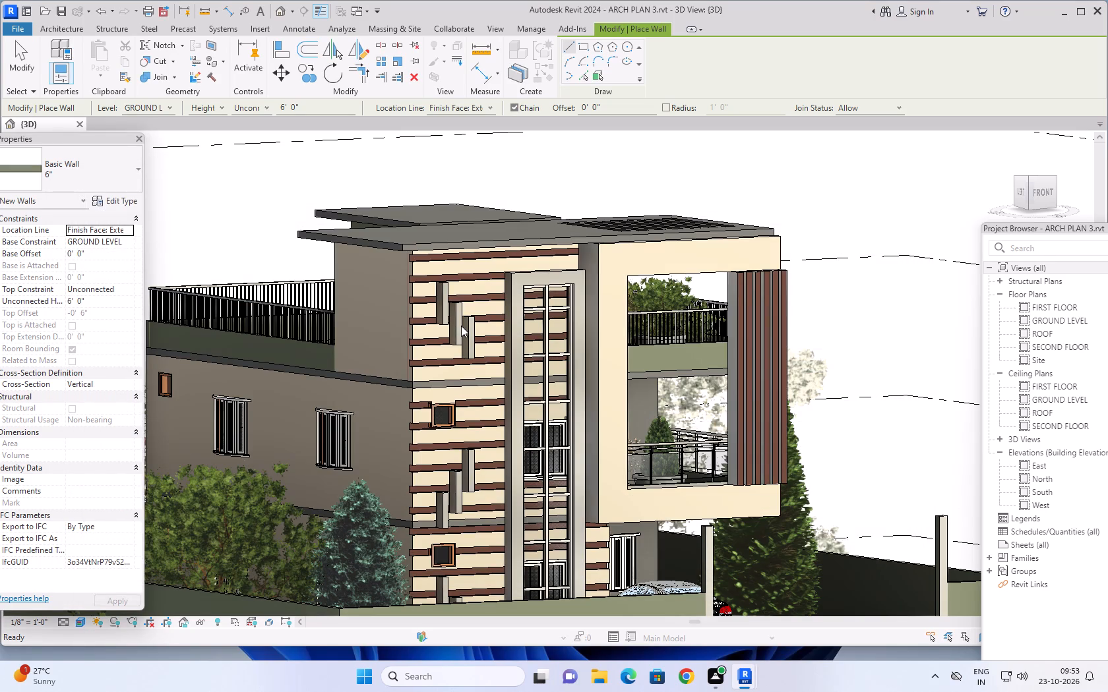
Examine the left side, front facade and roof of the house from a raised angle, leaving the wall command.
{"action": "scroll", "coordinate": [468, 316], "scroll_direction": "down", "scroll_amount": 3}
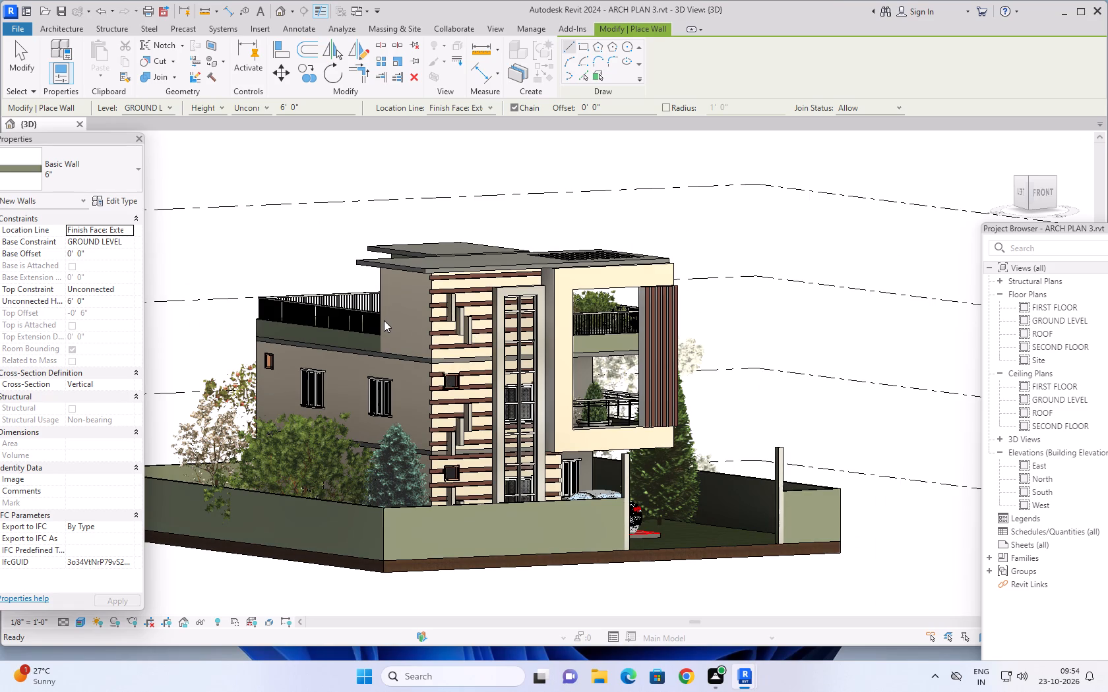
{"action": "scroll", "coordinate": [384, 320], "scroll_direction": "up", "scroll_amount": 1}
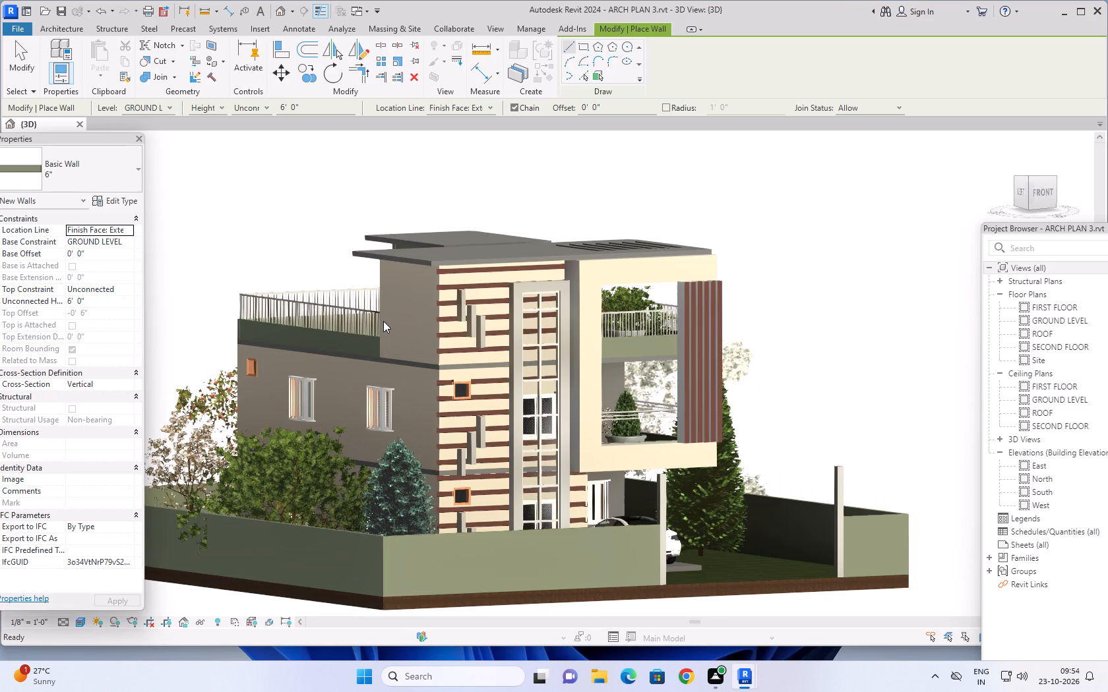
{"action": "middle_click_drag", "start_coordinate": [272, 252], "coordinate": [277, 261], "text": "shift"}
{"action": "right_click_drag", "start_coordinate": [274, 254], "coordinate": [286, 283], "text": "shift"}
{"action": "middle_click_drag", "start_coordinate": [277, 261], "coordinate": [288, 288], "text": "shift"}
{"action": "middle_click_drag", "start_coordinate": [285, 271], "coordinate": [285, 283], "text": "shift"}
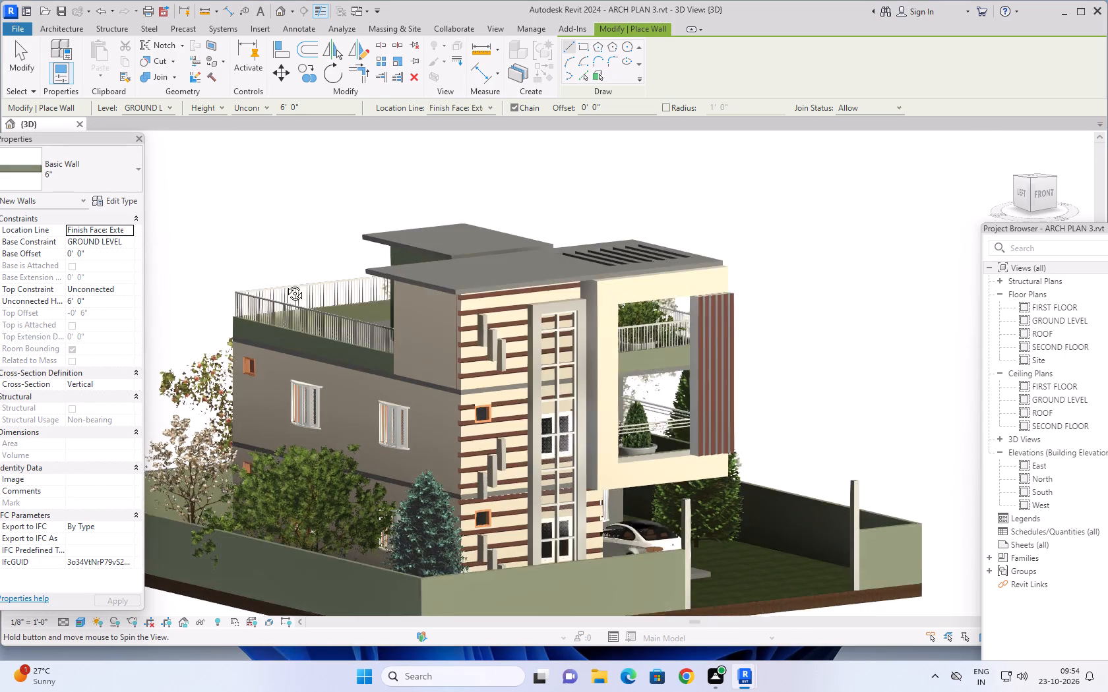
{"action": "middle_click_drag", "start_coordinate": [285, 283], "coordinate": [290, 334], "text": "shift"}
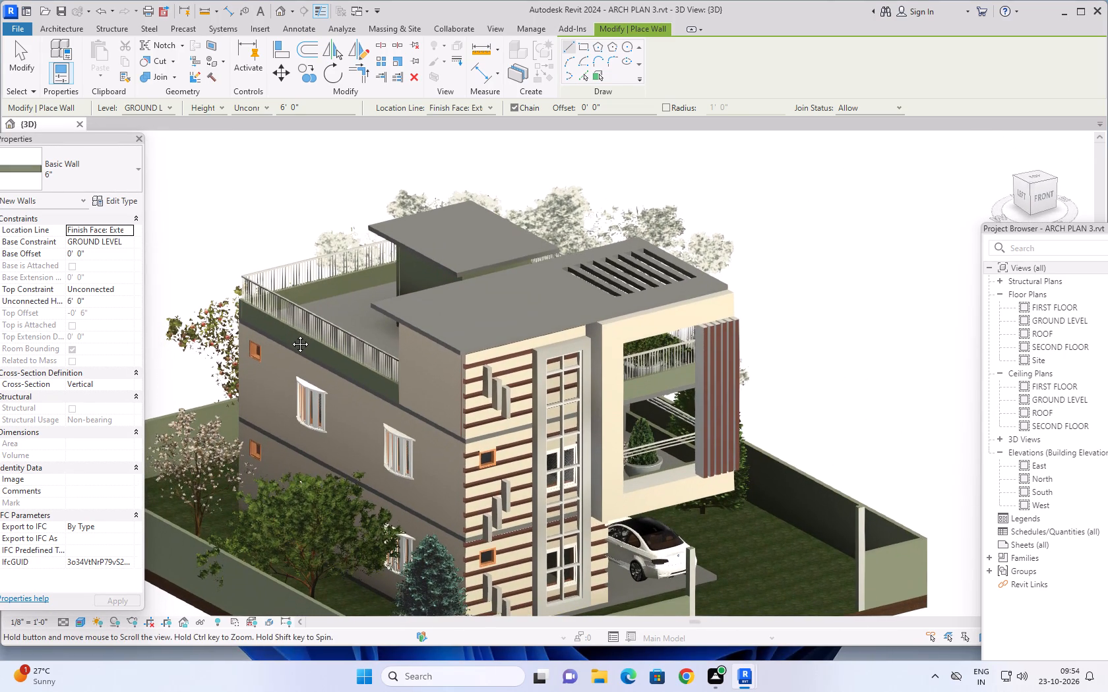
{"action": "middle_click_drag", "start_coordinate": [290, 334], "coordinate": [291, 333], "text": "shift"}
{"action": "scroll", "coordinate": [597, 433], "scroll_direction": "up", "scroll_amount": 2}
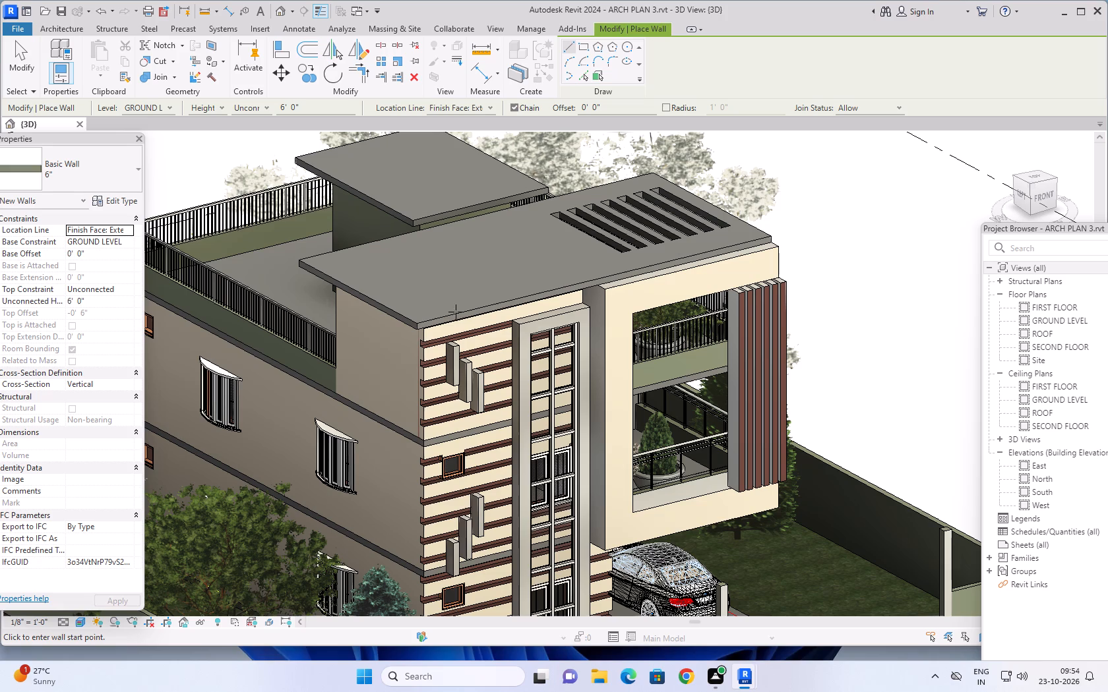
{"action": "key", "text": "Escape"}
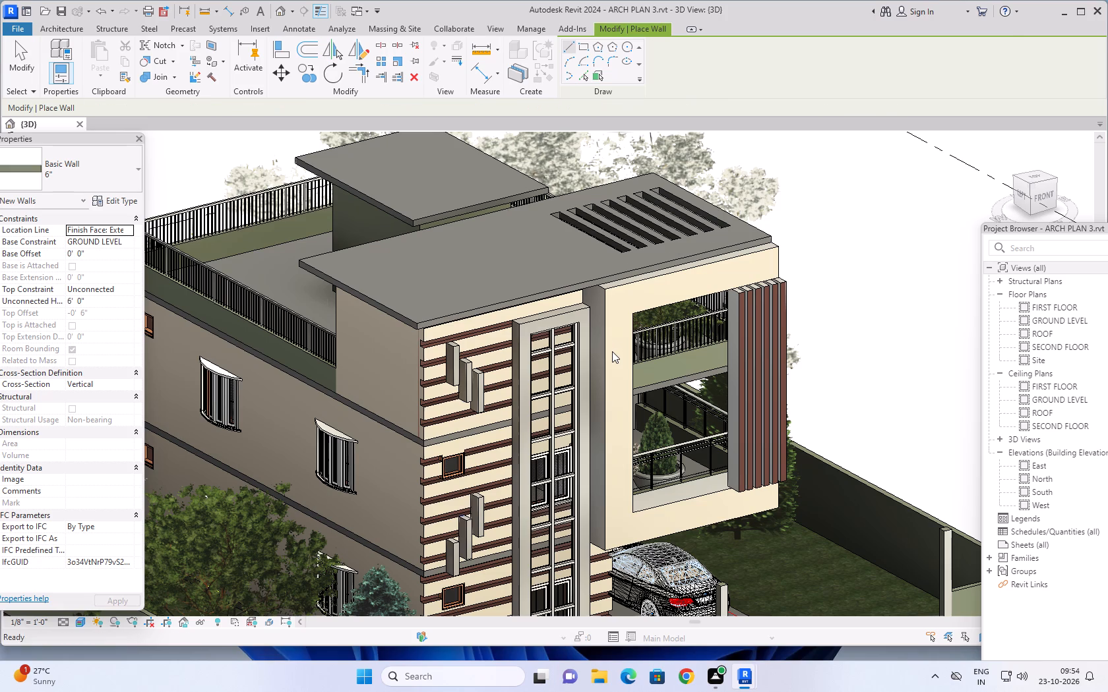
Open the front facade's generic model, which contains the balcony frame and louvres, for in-place editing.
{"action": "left_click", "coordinate": [611, 352]}
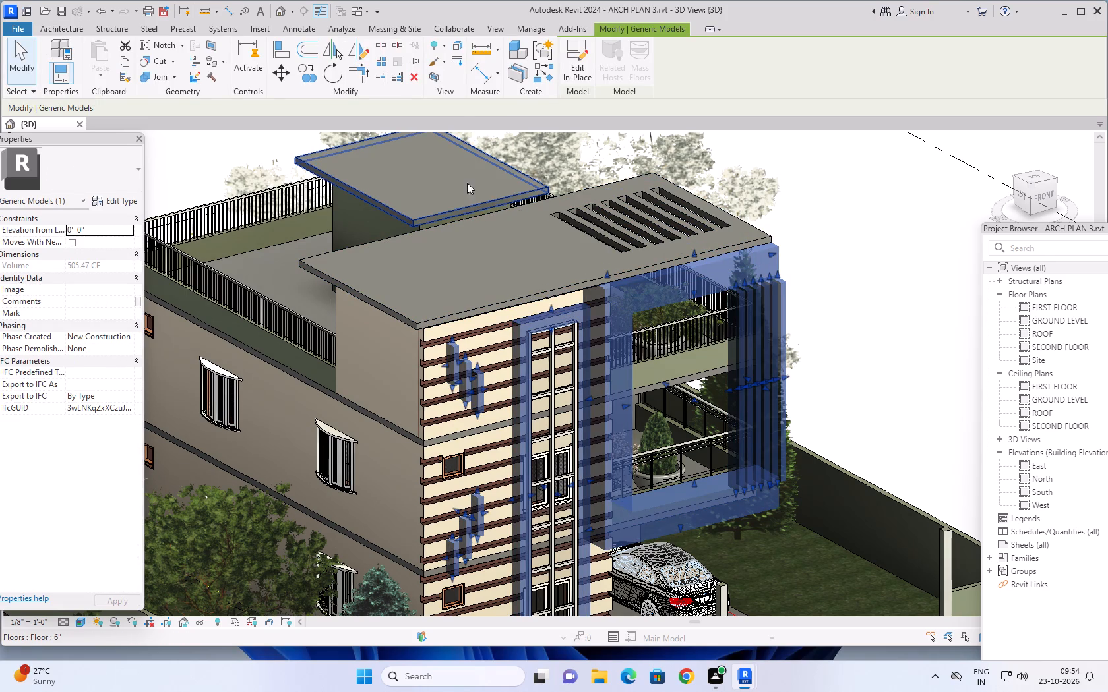
{"action": "left_click", "coordinate": [574, 49]}
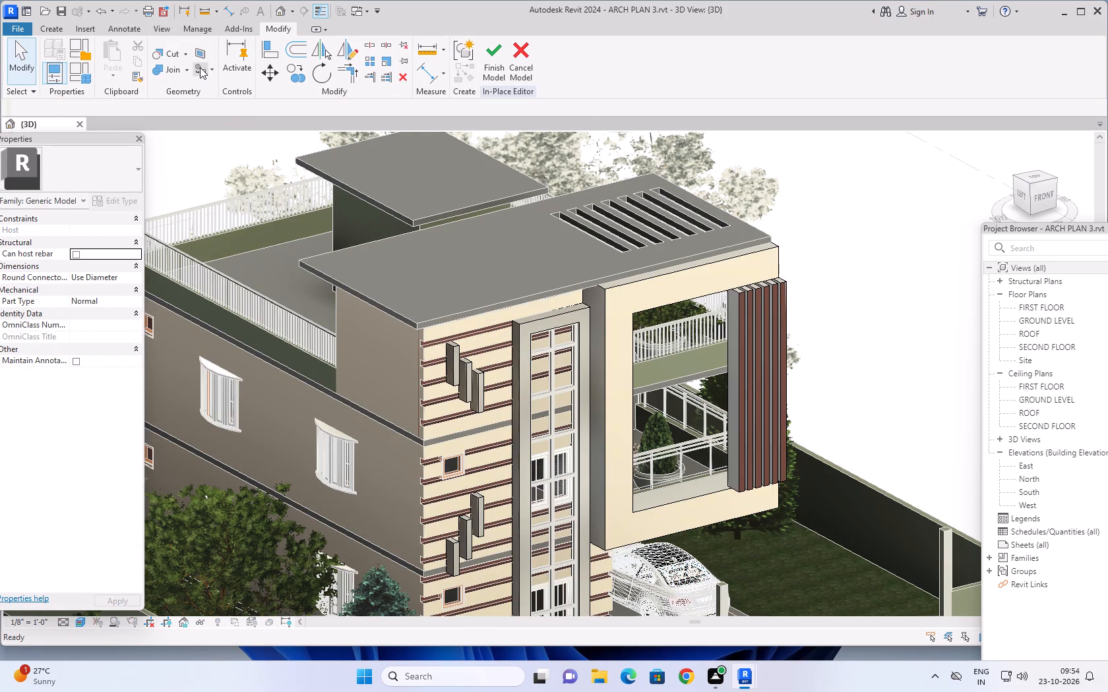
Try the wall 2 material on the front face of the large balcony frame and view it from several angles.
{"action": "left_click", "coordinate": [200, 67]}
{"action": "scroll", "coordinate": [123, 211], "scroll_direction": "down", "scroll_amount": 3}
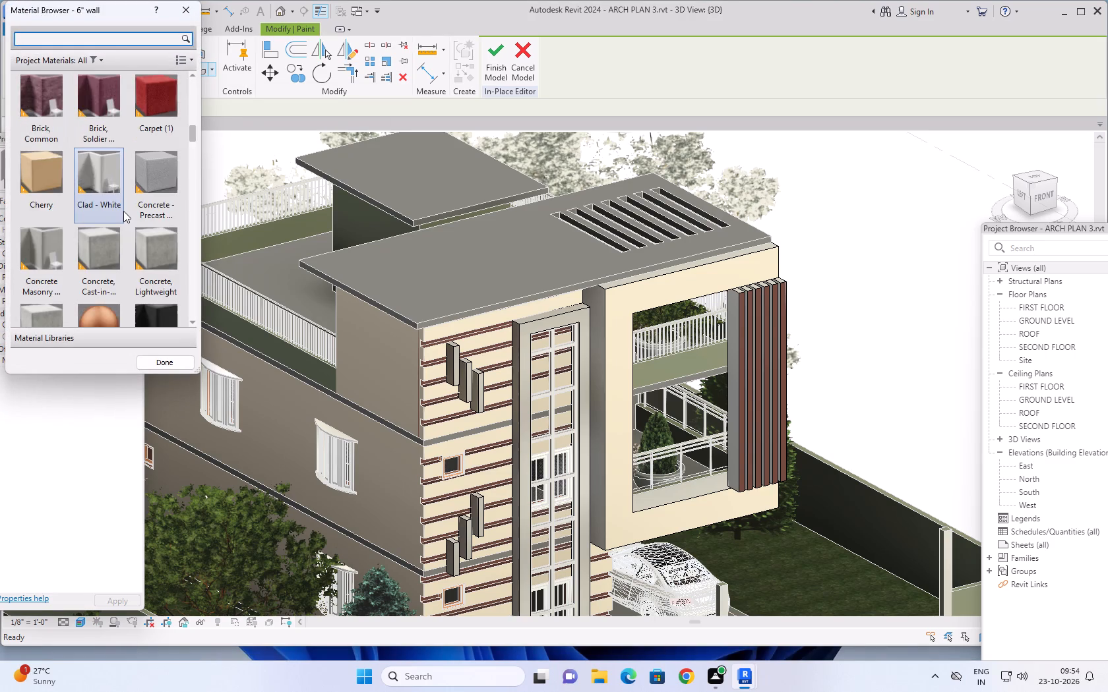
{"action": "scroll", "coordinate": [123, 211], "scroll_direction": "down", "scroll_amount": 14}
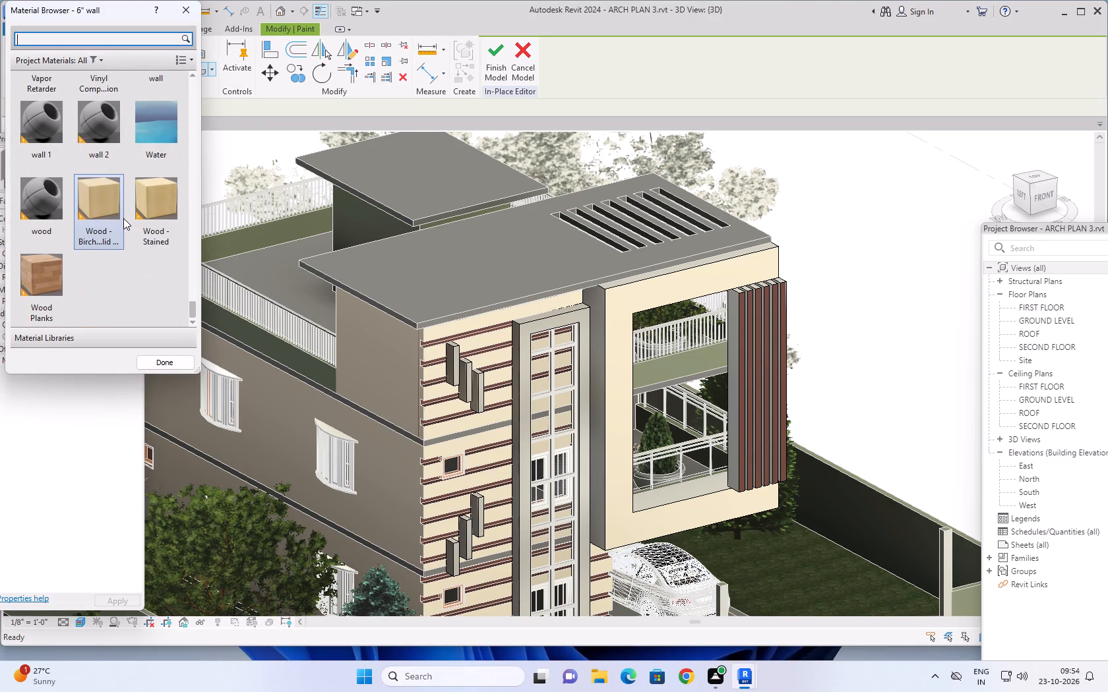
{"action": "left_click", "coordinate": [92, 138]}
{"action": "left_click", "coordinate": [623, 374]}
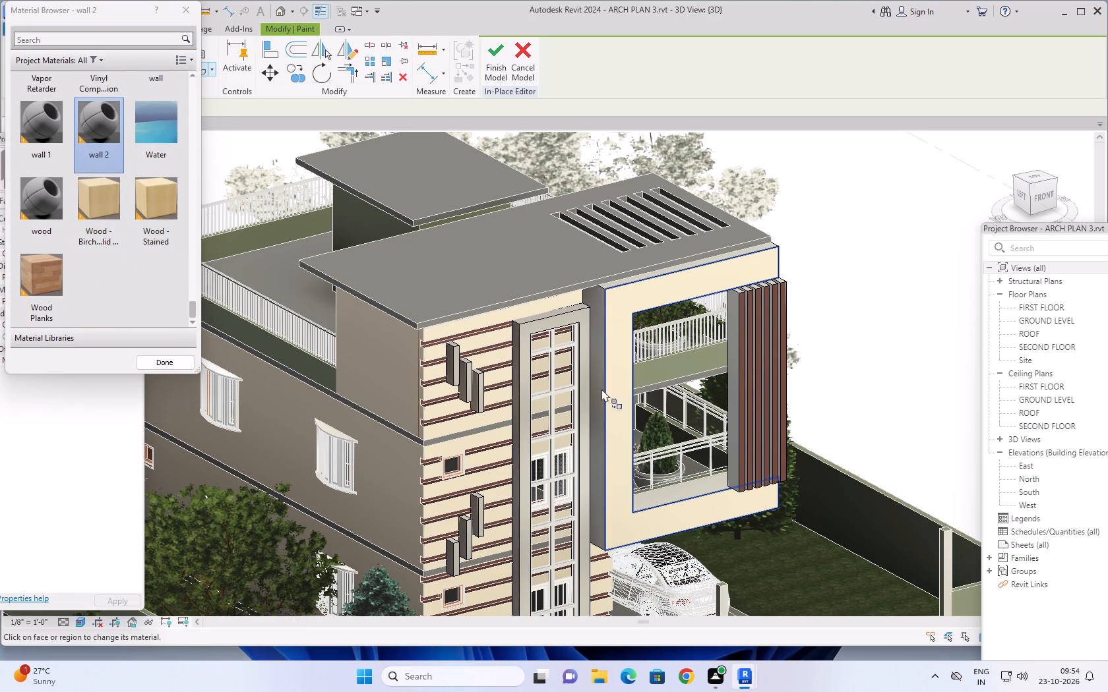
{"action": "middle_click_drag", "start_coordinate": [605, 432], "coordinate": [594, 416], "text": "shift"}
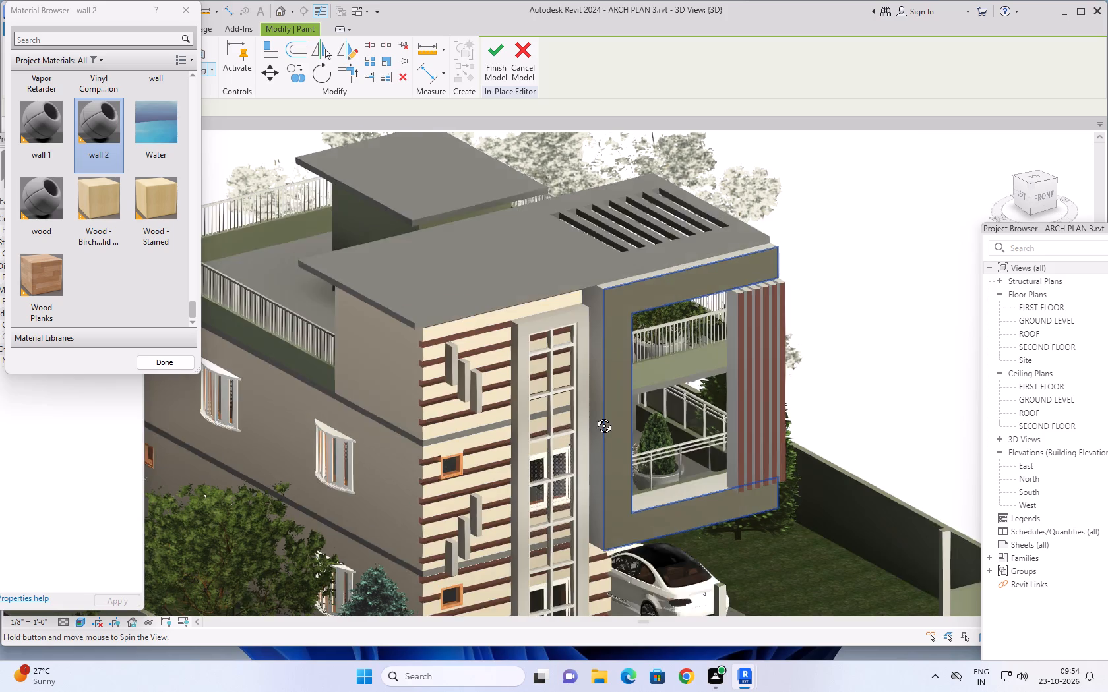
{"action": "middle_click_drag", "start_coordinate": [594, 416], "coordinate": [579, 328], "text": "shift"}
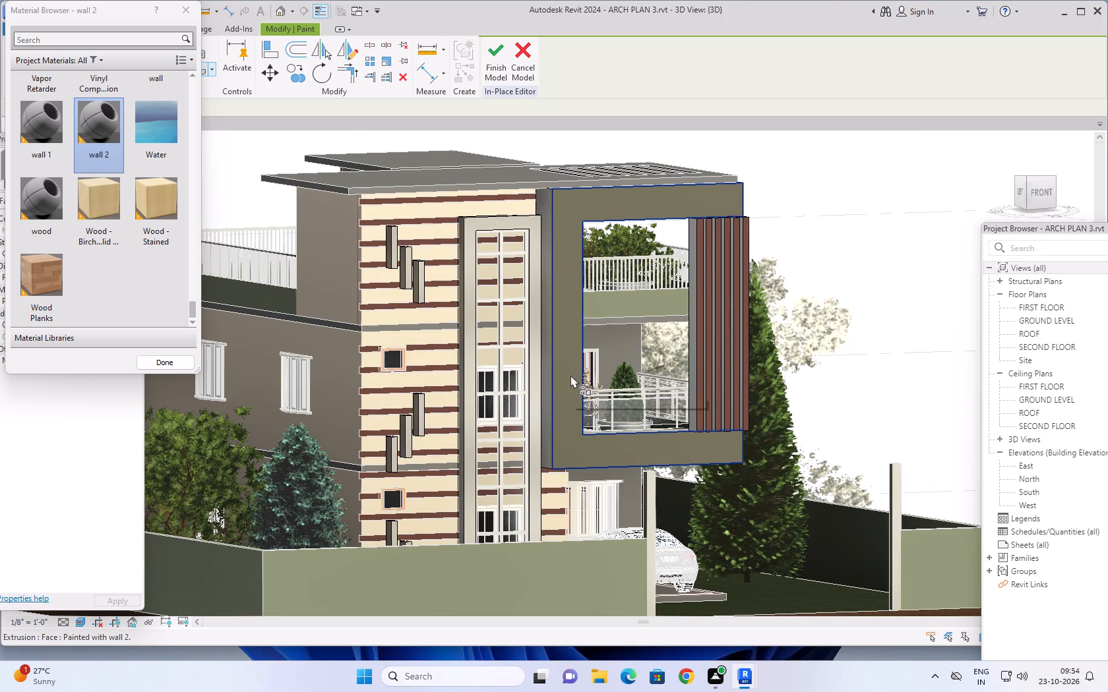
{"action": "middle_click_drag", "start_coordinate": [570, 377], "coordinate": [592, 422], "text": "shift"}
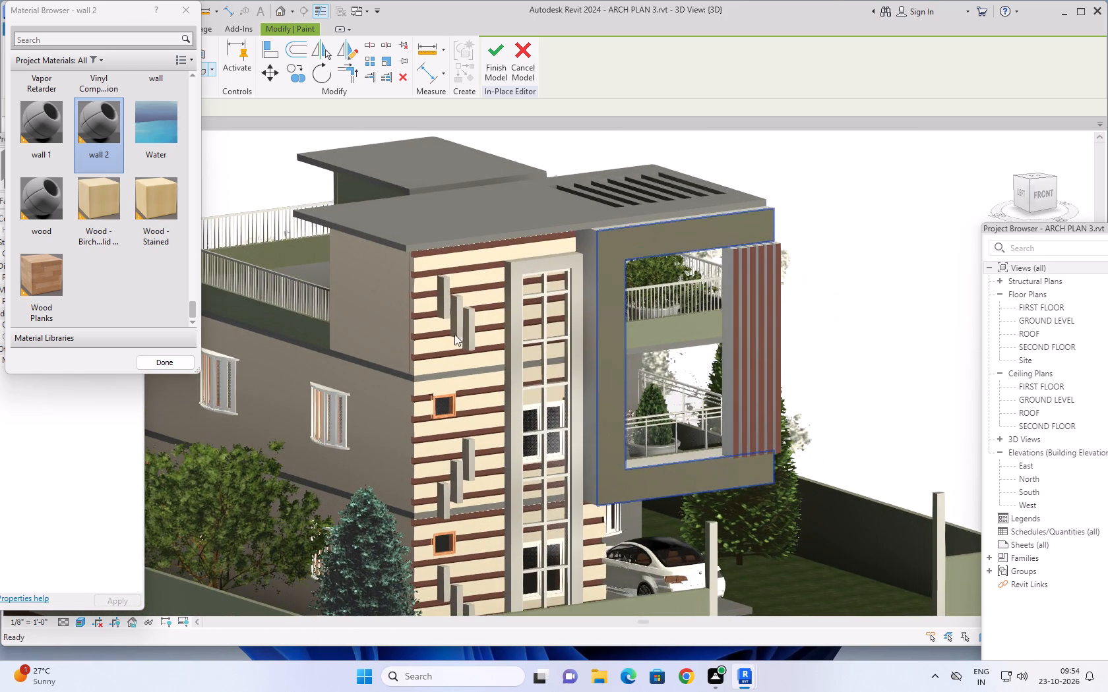
Paint the front face of the large balcony frame with the wall 1 material and check it from several angles.
{"action": "left_click", "coordinate": [51, 138]}
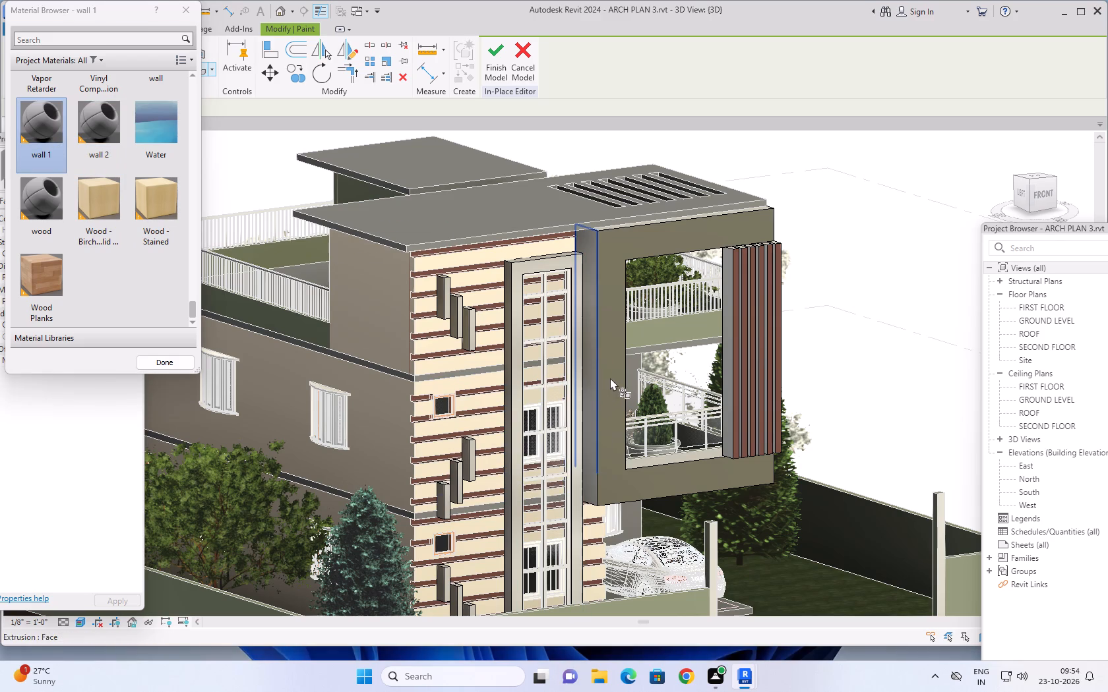
{"action": "left_click", "coordinate": [610, 378]}
{"action": "middle_click_drag", "start_coordinate": [601, 428], "coordinate": [590, 348], "text": "shift"}
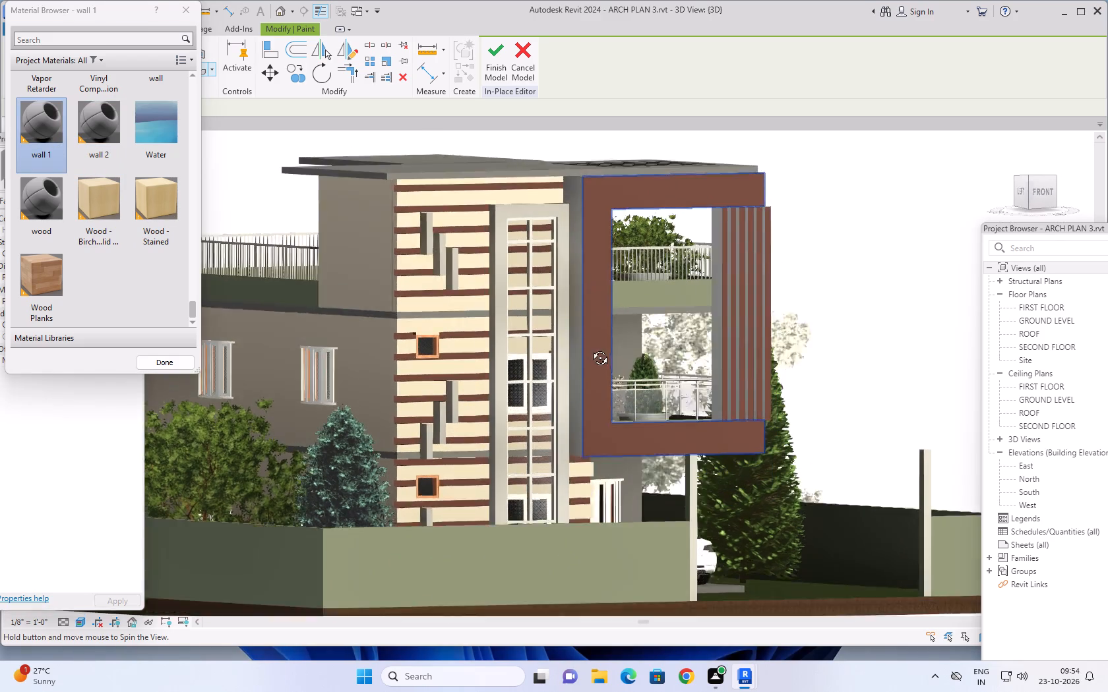
{"action": "middle_click_drag", "start_coordinate": [590, 348], "coordinate": [567, 399], "text": "shift"}
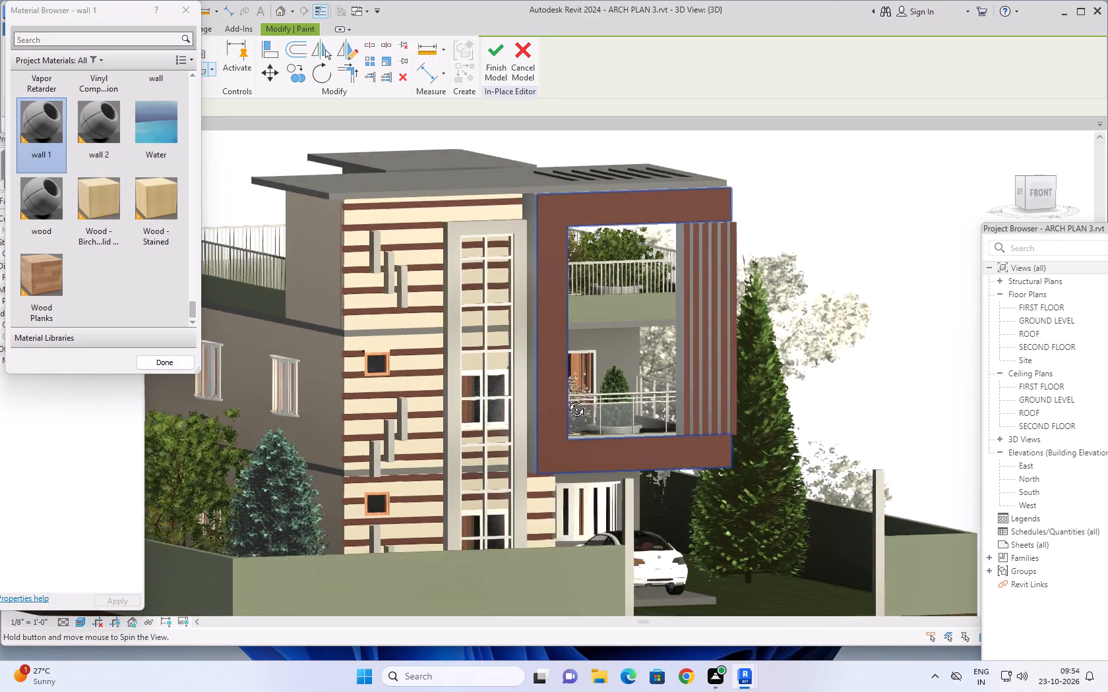
{"action": "middle_click_drag", "start_coordinate": [567, 399], "coordinate": [584, 446], "text": "shift"}
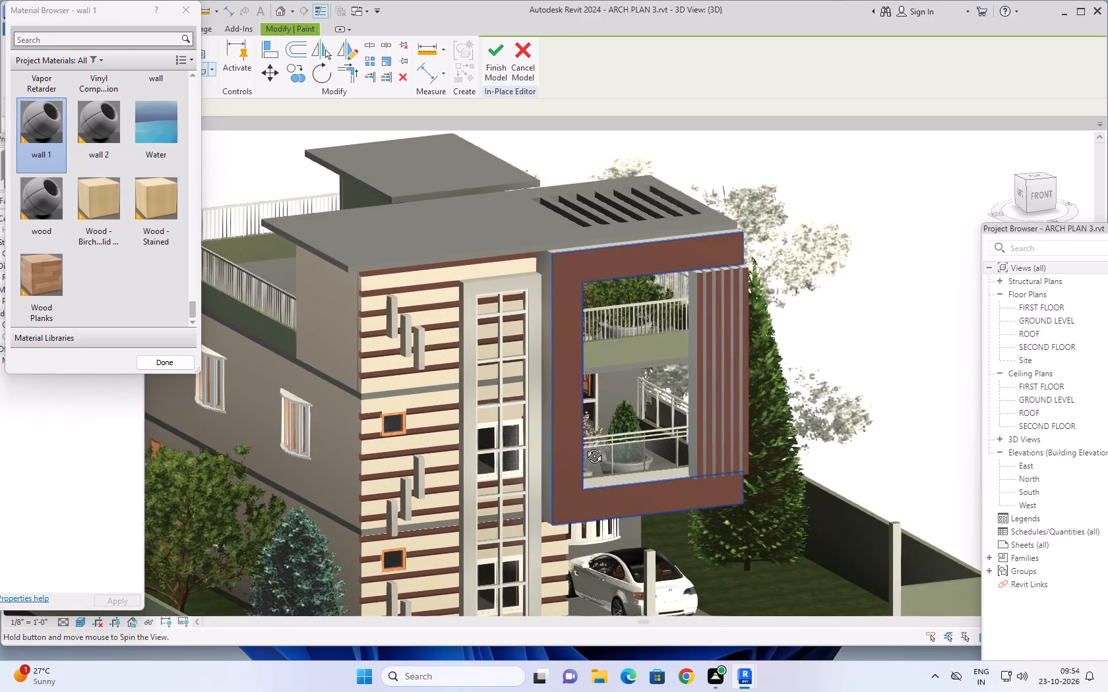
{"action": "middle_click_drag", "start_coordinate": [584, 446], "coordinate": [590, 446], "text": "shift"}
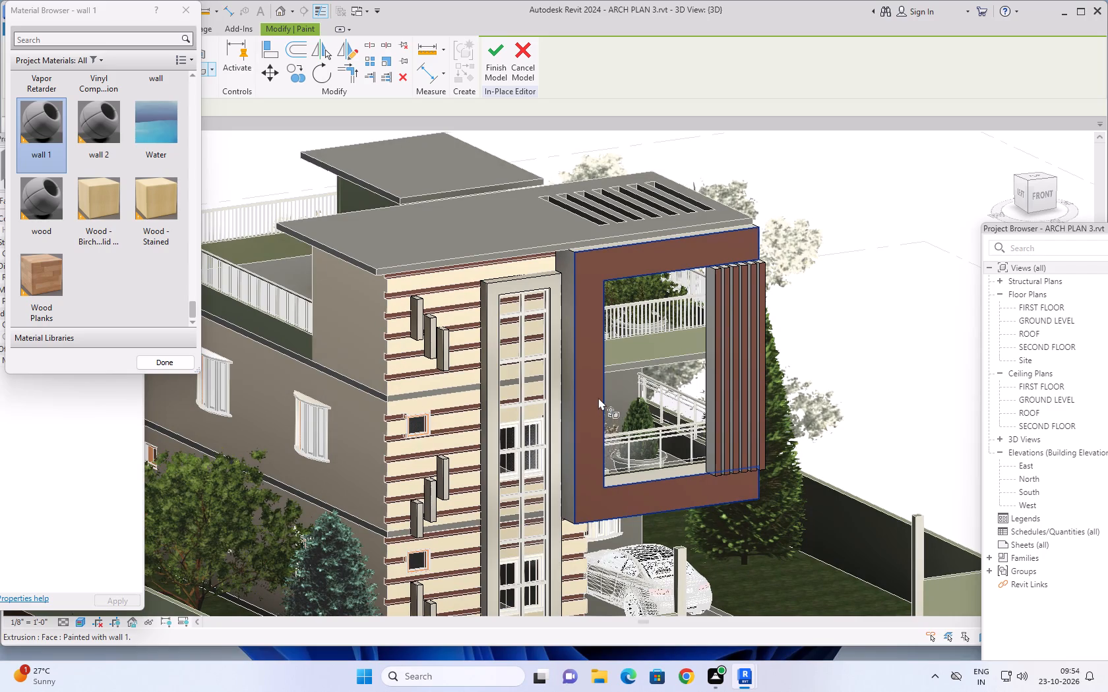
{"action": "middle_click_drag", "start_coordinate": [600, 391], "coordinate": [587, 438]}
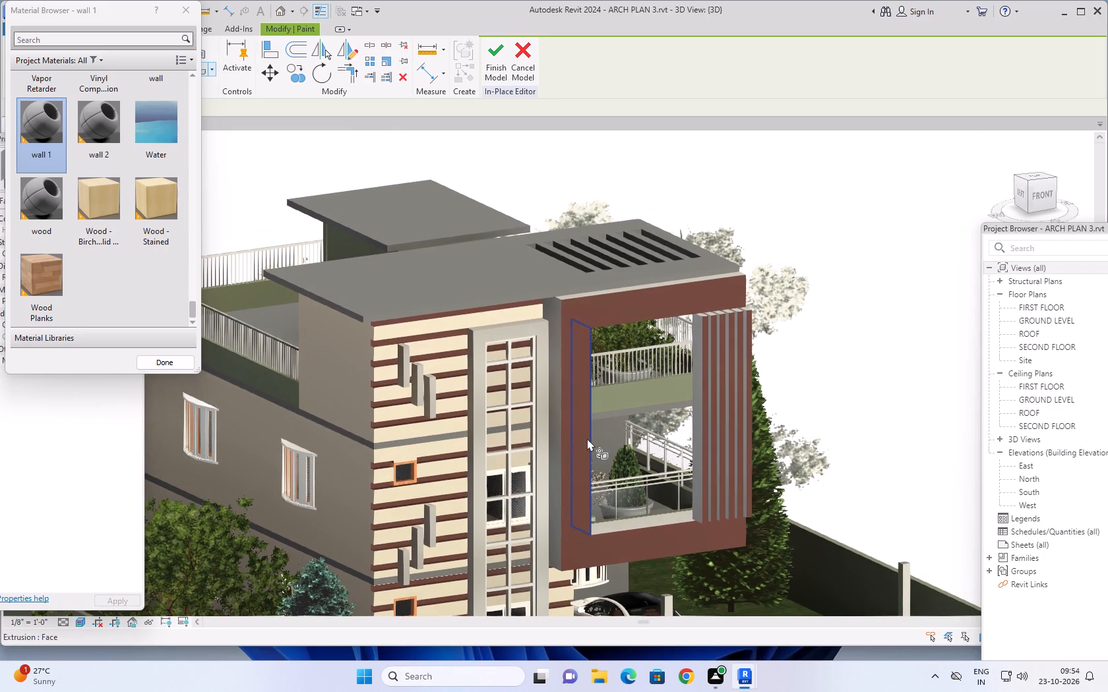
{"action": "middle_click_drag", "start_coordinate": [579, 445], "coordinate": [591, 440]}
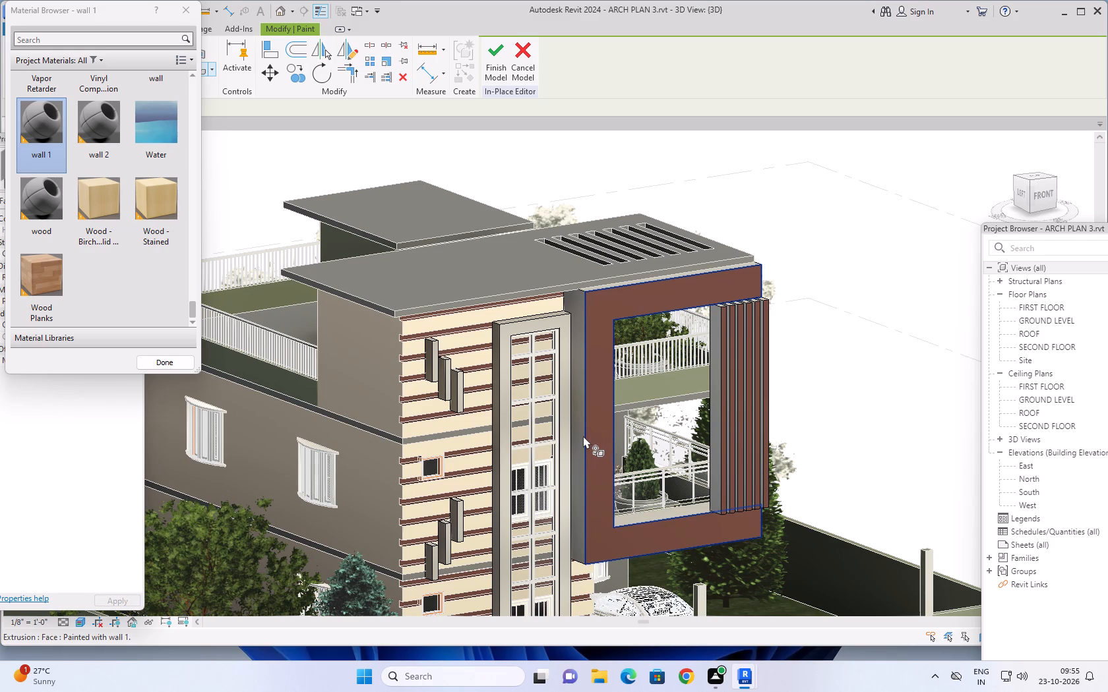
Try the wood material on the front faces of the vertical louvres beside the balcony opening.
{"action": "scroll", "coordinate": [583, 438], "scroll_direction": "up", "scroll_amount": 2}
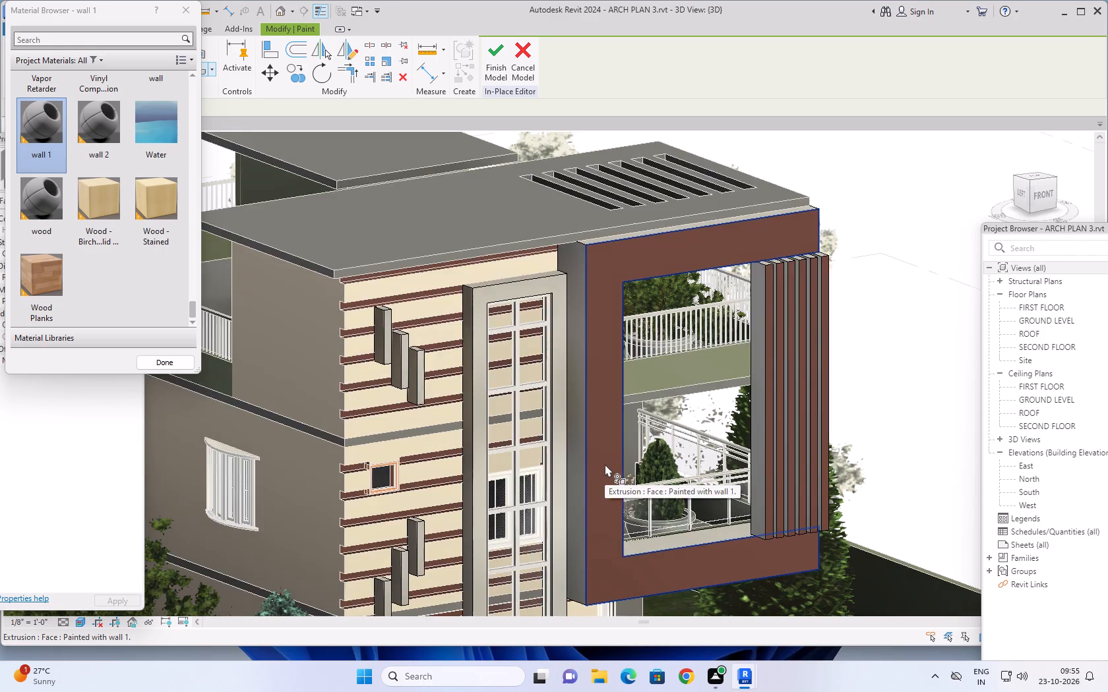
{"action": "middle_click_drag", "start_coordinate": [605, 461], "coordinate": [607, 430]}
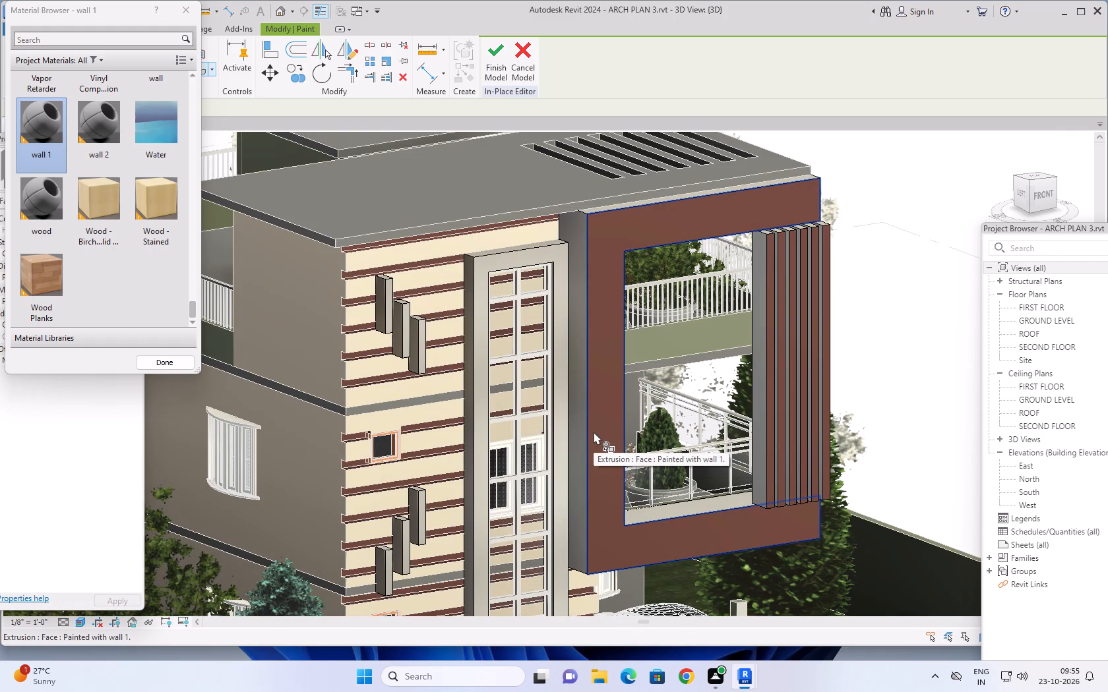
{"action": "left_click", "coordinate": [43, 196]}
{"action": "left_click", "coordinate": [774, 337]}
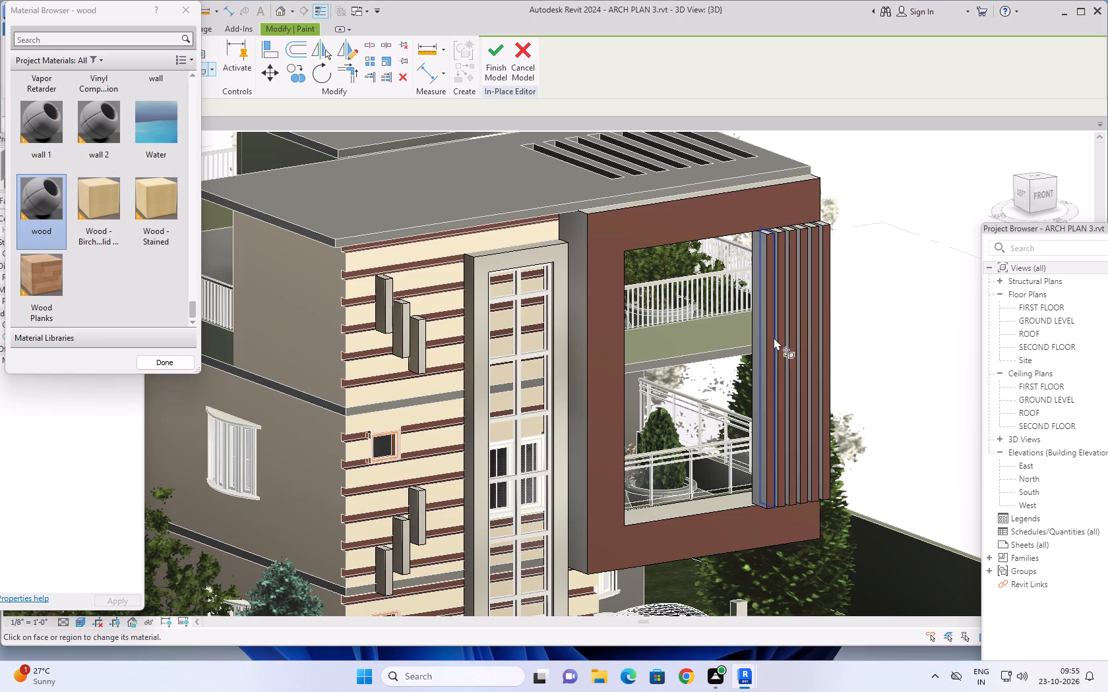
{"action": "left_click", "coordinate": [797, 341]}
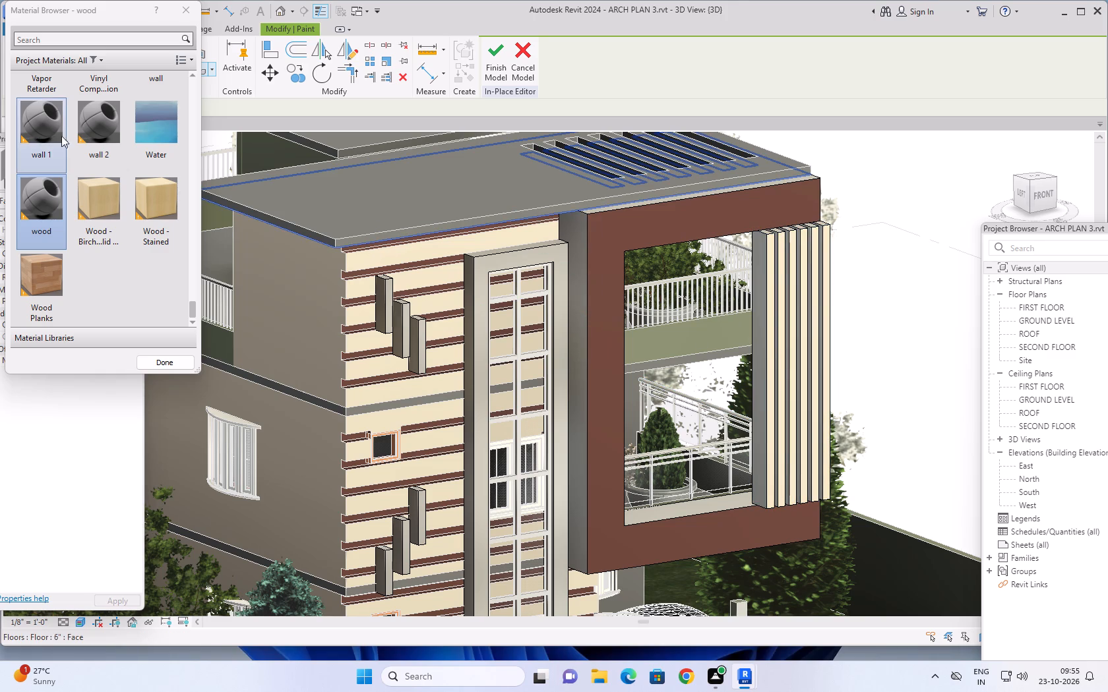
Paint the balcony louvres and the small staggered fins on the striped front wall with the wall 2 material.
{"action": "left_click", "coordinate": [96, 134]}
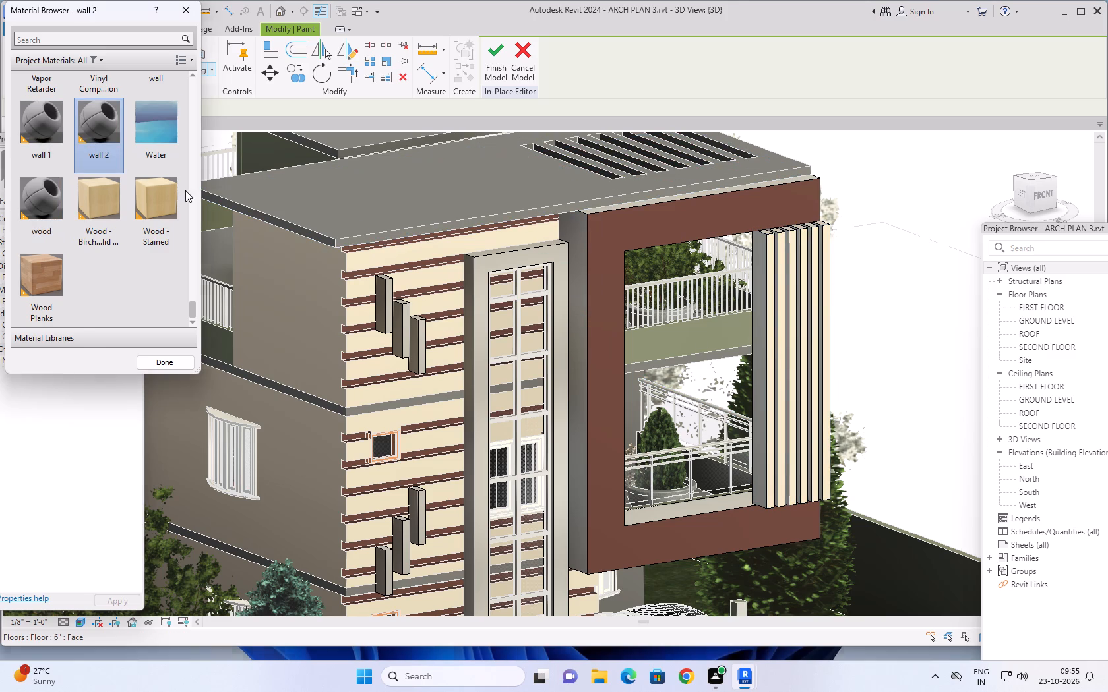
{"action": "left_click", "coordinate": [768, 283]}
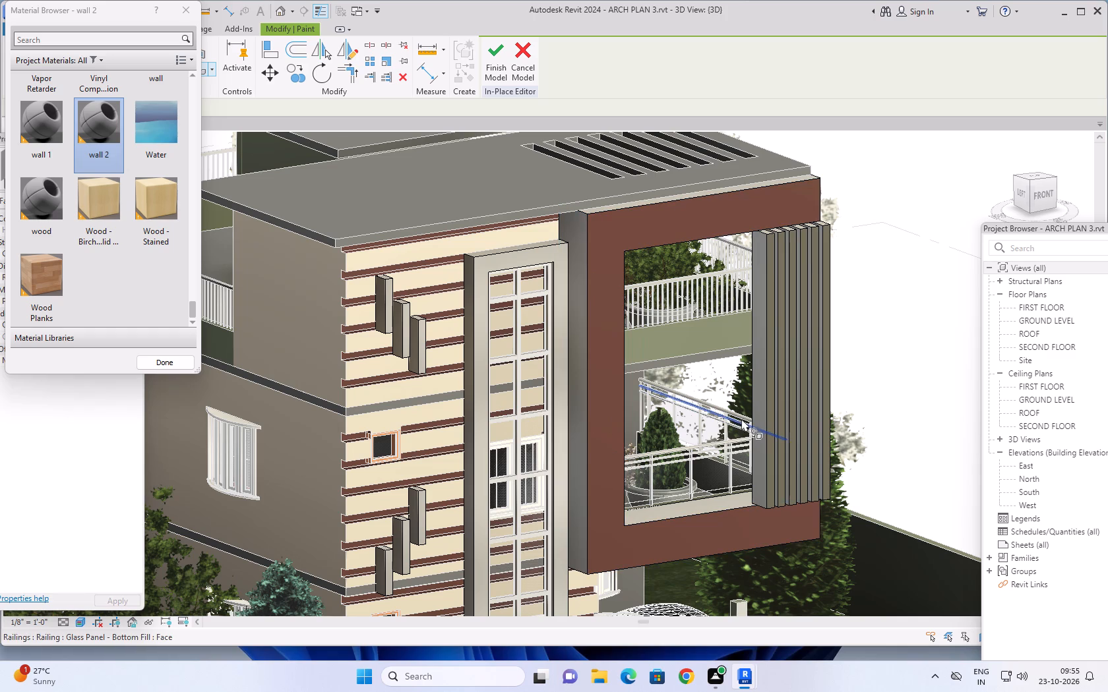
{"action": "middle_click_drag", "start_coordinate": [745, 415], "coordinate": [710, 428], "text": "shift"}
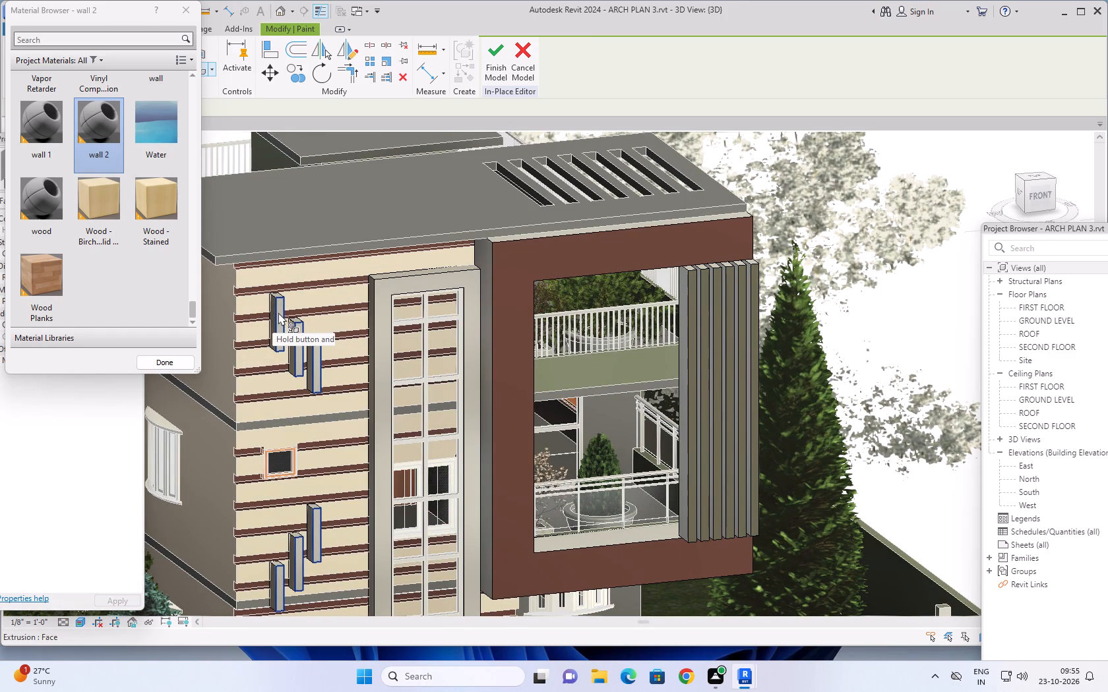
{"action": "left_click", "coordinate": [278, 312]}
Paint the front face of the frame around the tall front window with the wall 2 material.
{"action": "middle_click_drag", "start_coordinate": [309, 347], "coordinate": [304, 335], "text": "shift"}
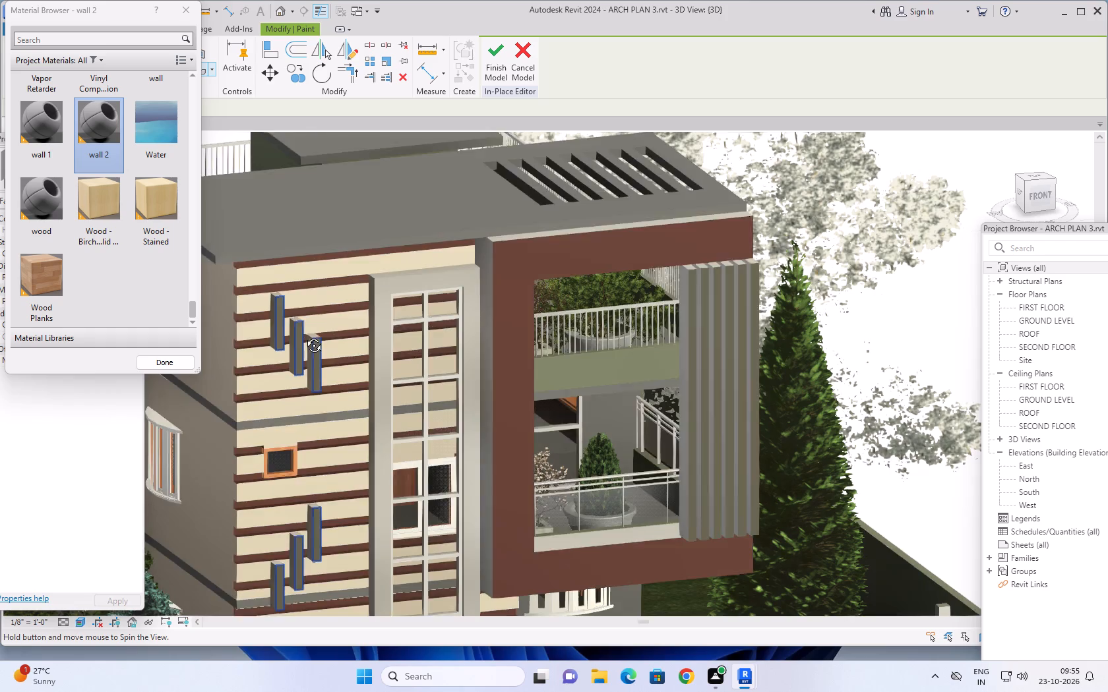
{"action": "middle_click_drag", "start_coordinate": [304, 335], "coordinate": [315, 246], "text": "shift"}
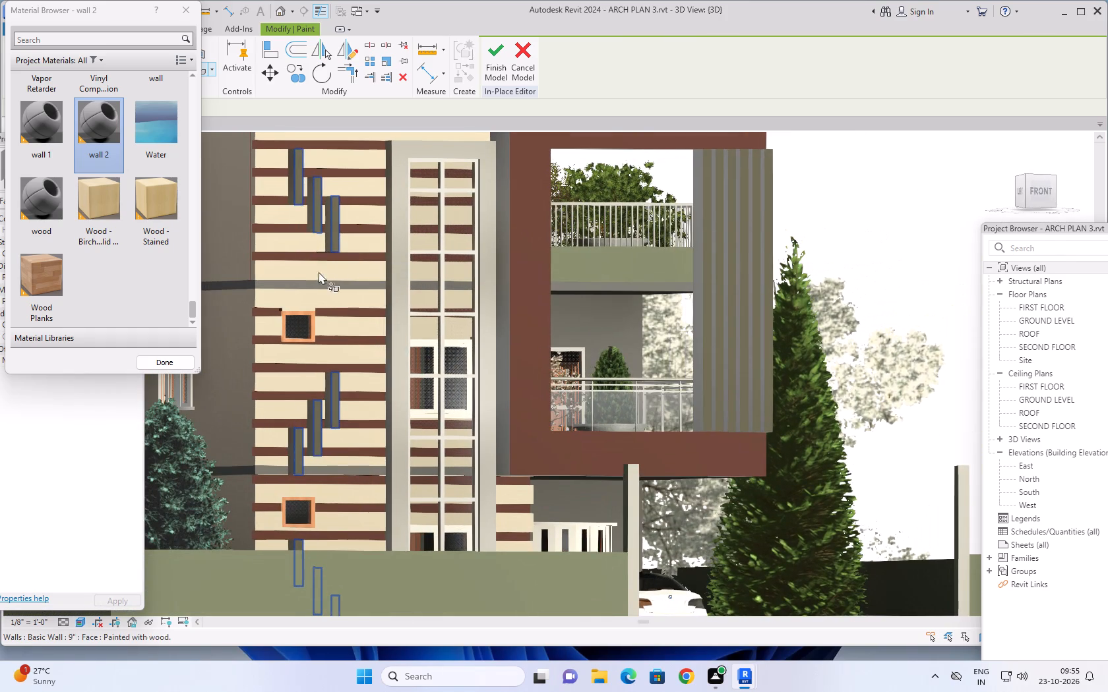
{"action": "scroll", "coordinate": [323, 314], "scroll_direction": "down", "scroll_amount": 1}
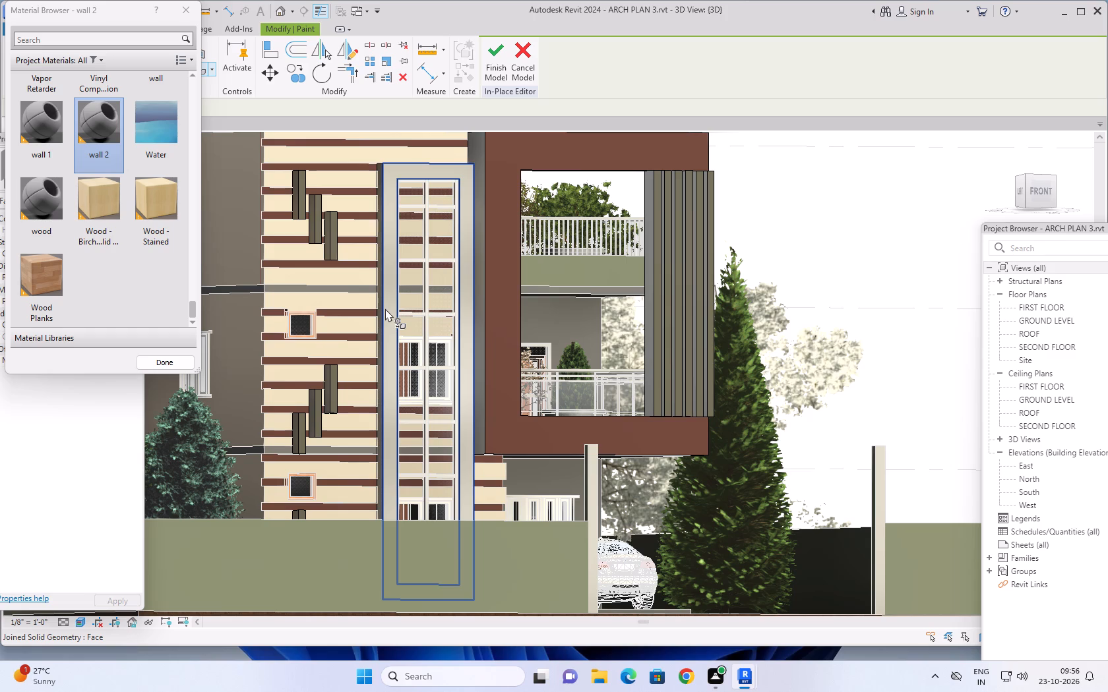
{"action": "left_click", "coordinate": [385, 308]}
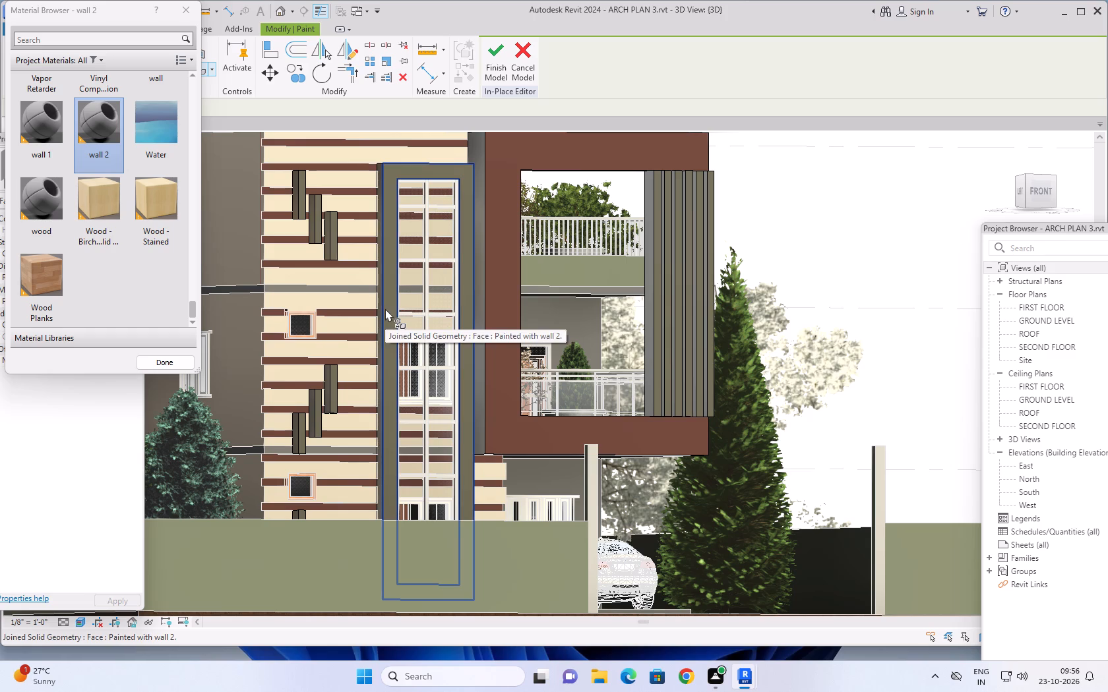
Examine the repainted frames, louvres and fins from the front and both sides of the house, leaving the Paint command.
{"action": "scroll", "coordinate": [392, 345], "scroll_direction": "down", "scroll_amount": 1}
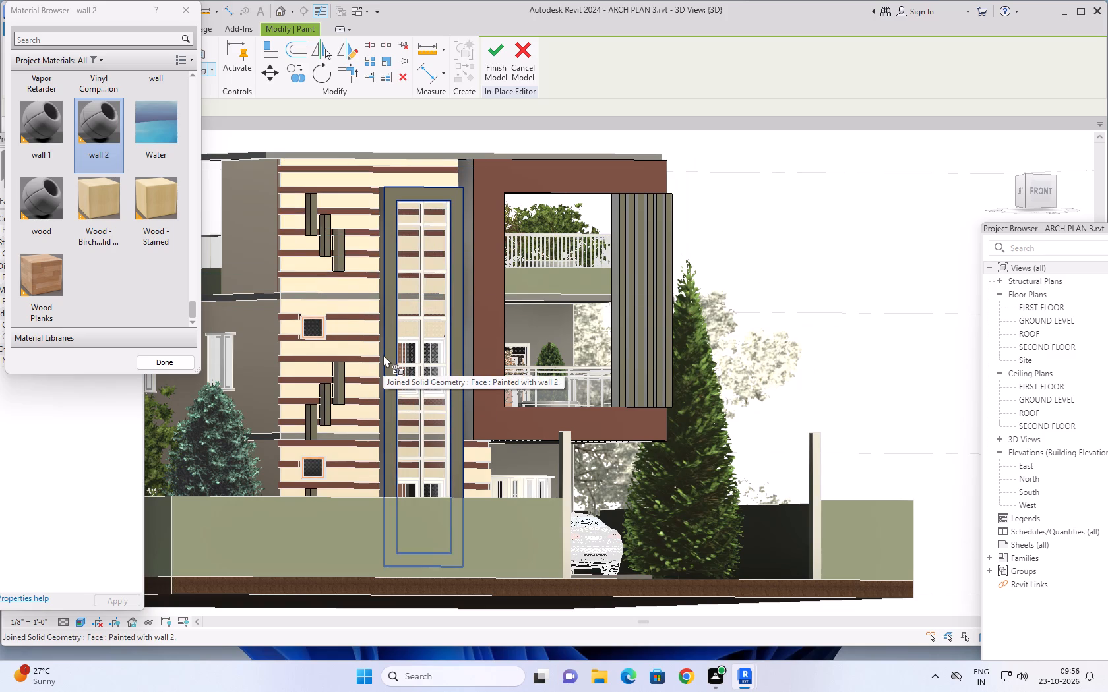
{"action": "middle_click_drag", "start_coordinate": [398, 312], "coordinate": [398, 317], "text": "shift"}
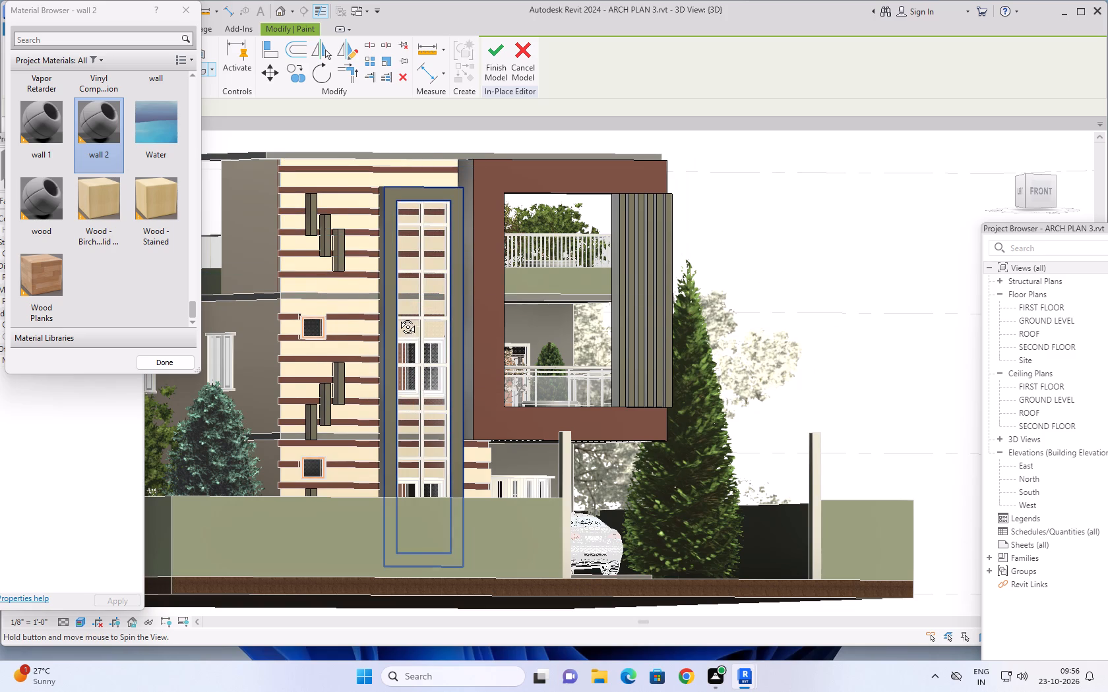
{"action": "middle_click_drag", "start_coordinate": [398, 317], "coordinate": [405, 384], "text": "shift"}
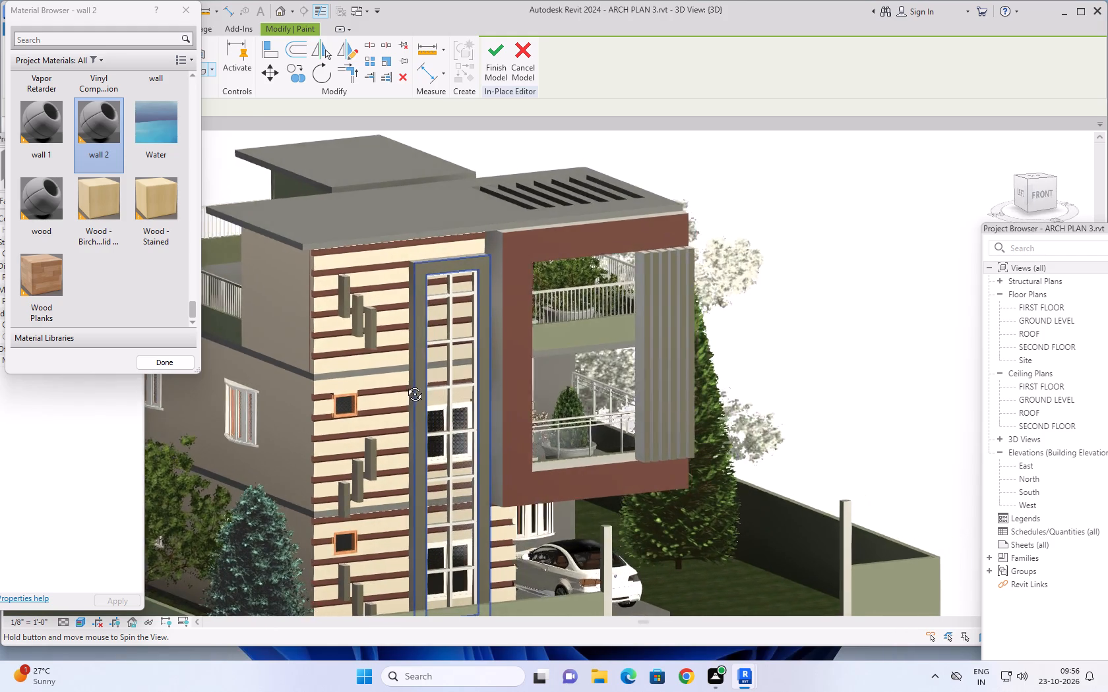
{"action": "middle_click_drag", "start_coordinate": [405, 384], "coordinate": [341, 372], "text": "shift"}
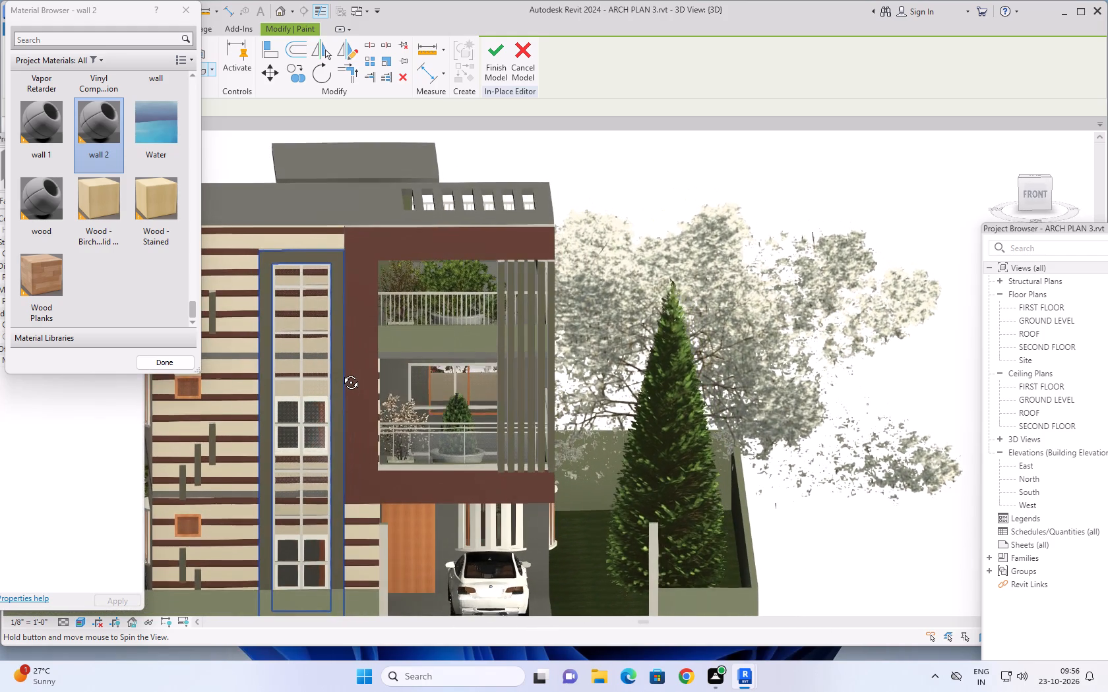
{"action": "middle_click_drag", "start_coordinate": [341, 372], "coordinate": [342, 366], "text": "shift"}
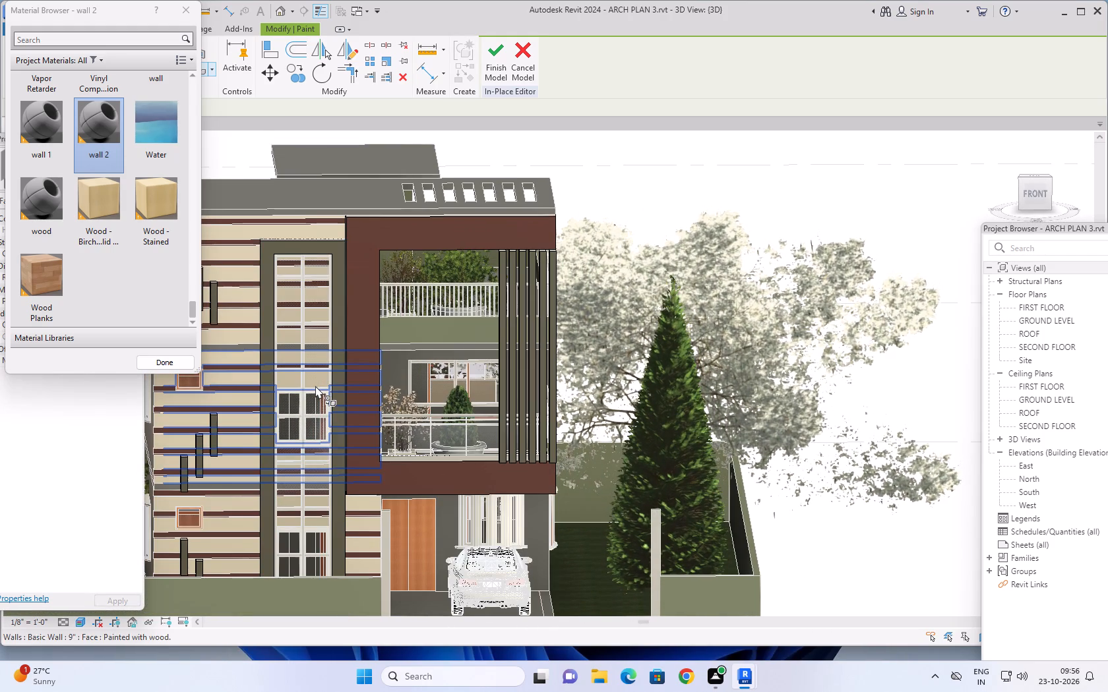
{"action": "scroll", "coordinate": [315, 386], "scroll_direction": "down", "scroll_amount": 1}
{"action": "middle_click_drag", "start_coordinate": [319, 391], "coordinate": [327, 400], "text": "shift"}
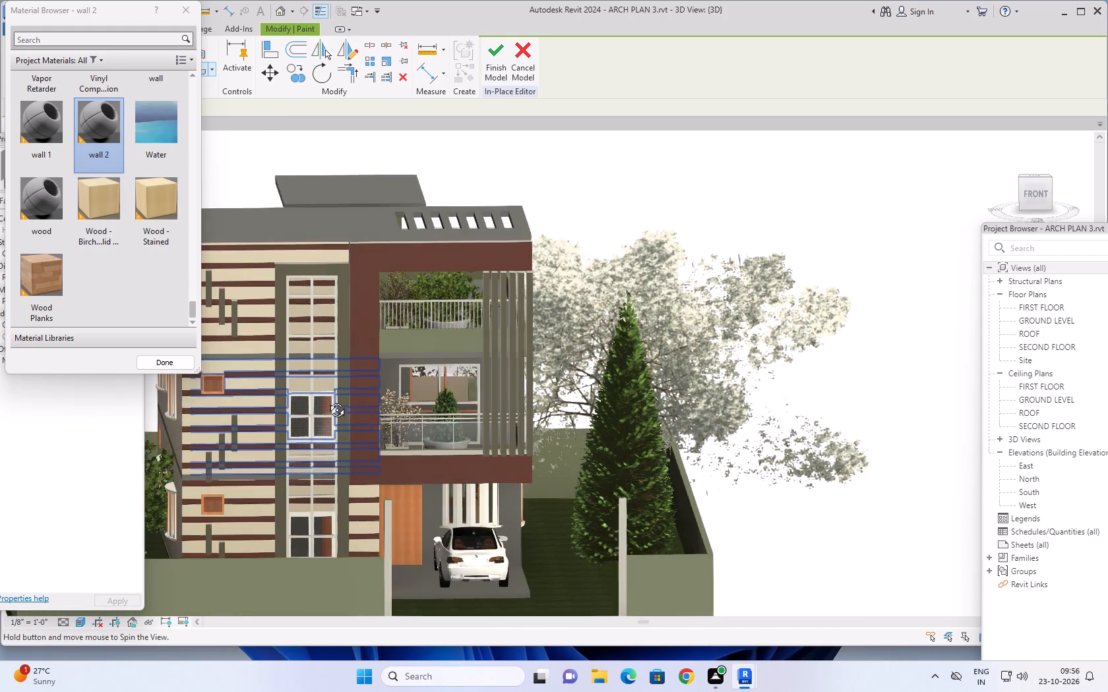
{"action": "middle_click_drag", "start_coordinate": [327, 400], "coordinate": [378, 432], "text": "shift"}
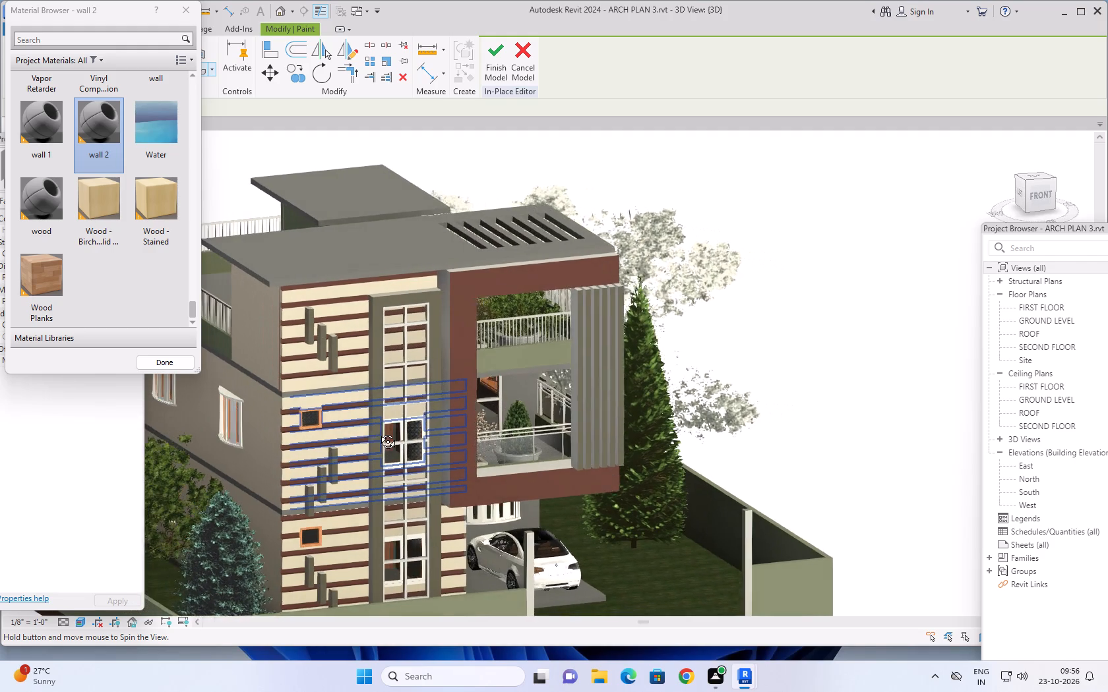
{"action": "middle_click_drag", "start_coordinate": [378, 432], "coordinate": [383, 437], "text": "shift"}
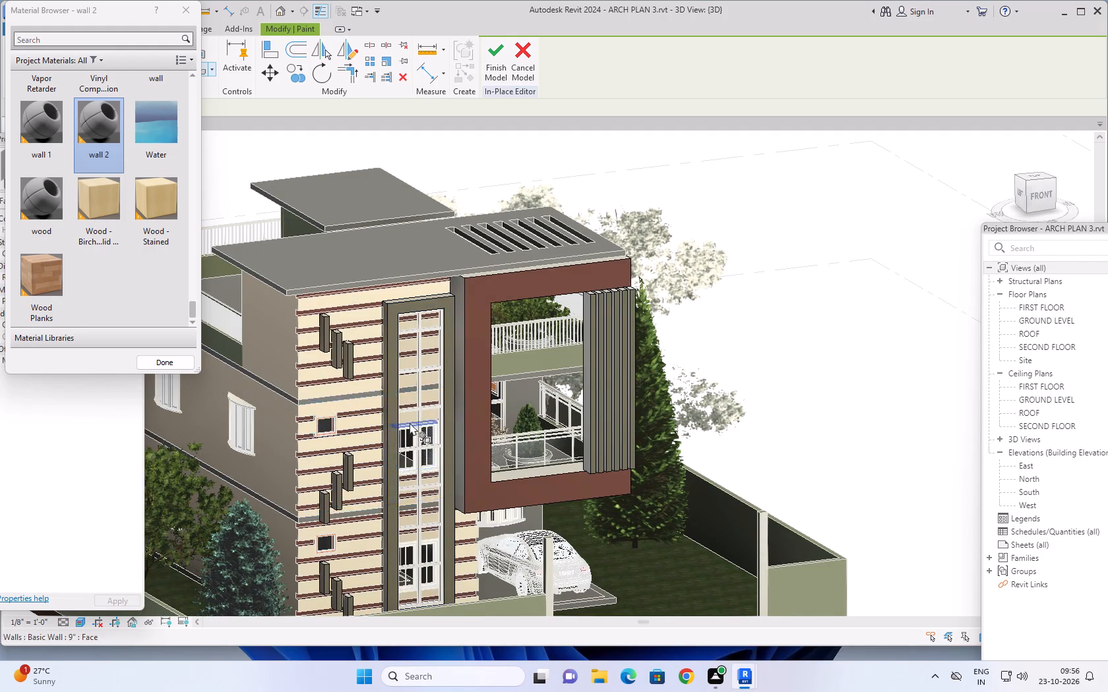
{"action": "key", "text": "Escape"}
{"action": "key", "text": "Escape"}
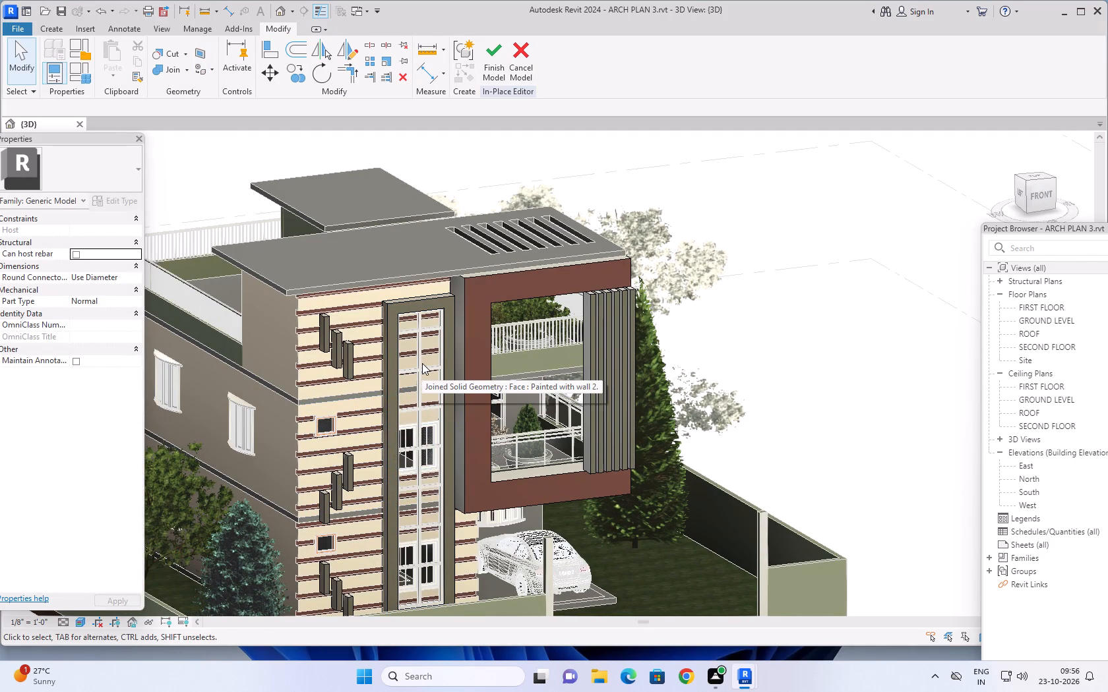
{"action": "middle_click_drag", "start_coordinate": [494, 431], "coordinate": [517, 378]}
{"action": "middle_click_drag", "start_coordinate": [527, 403], "coordinate": [491, 403], "text": "shift"}
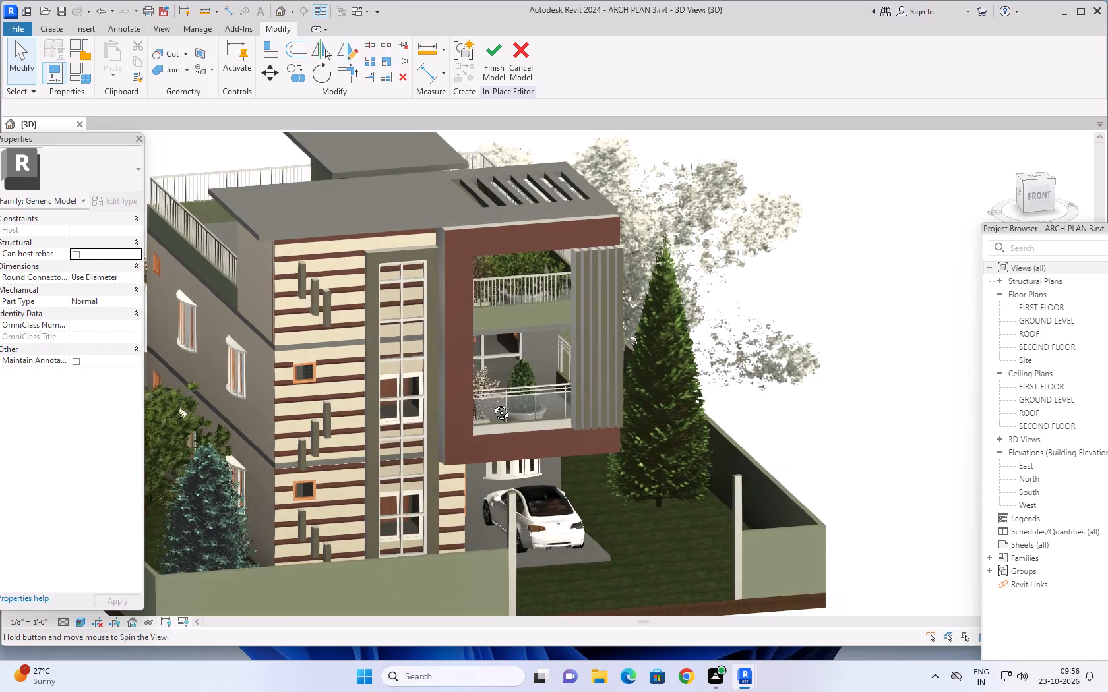
{"action": "middle_click_drag", "start_coordinate": [491, 403], "coordinate": [336, 413], "text": "shift"}
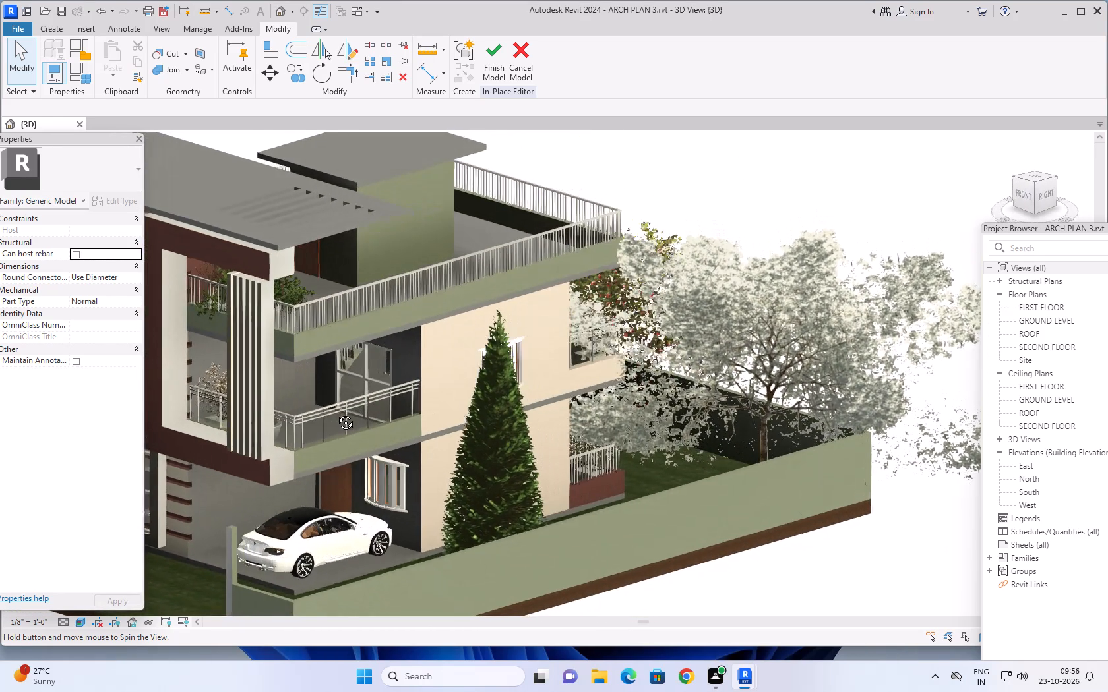
{"action": "middle_click_drag", "start_coordinate": [336, 413], "coordinate": [518, 432], "text": "shift"}
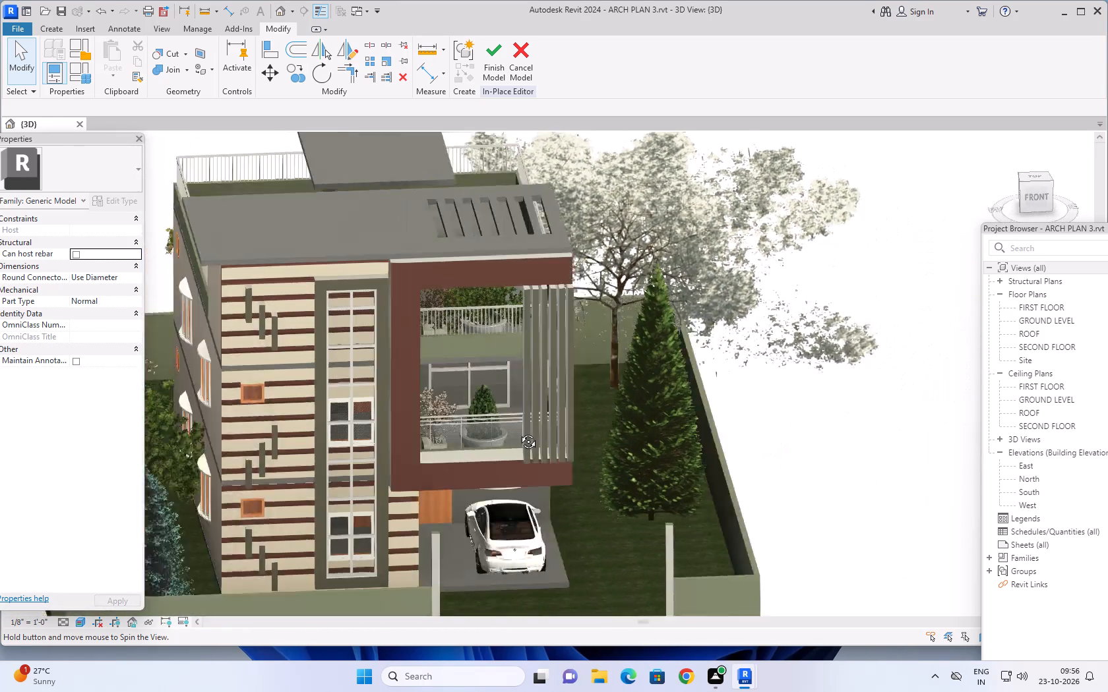
{"action": "middle_click_drag", "start_coordinate": [518, 432], "coordinate": [539, 428], "text": "shift"}
Finish the in-place edit of the facade's generic model and save the project.
{"action": "left_click", "coordinate": [501, 57]}
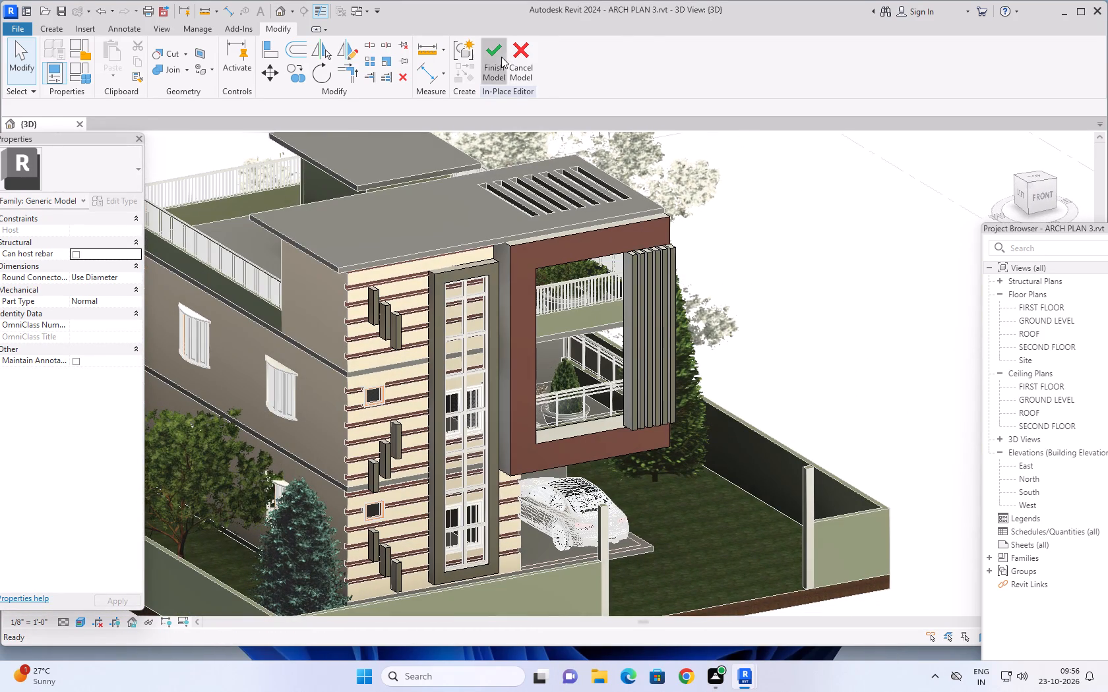
{"action": "scroll", "coordinate": [459, 329], "scroll_direction": "up", "scroll_amount": 2}
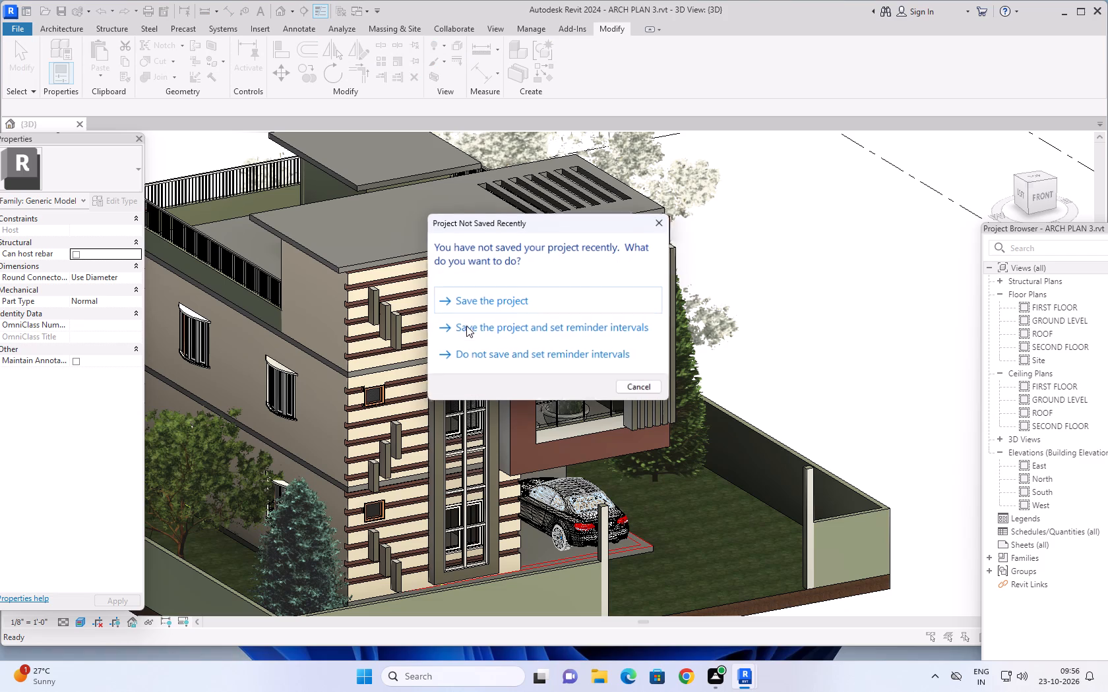
{"action": "left_click", "coordinate": [667, 217]}
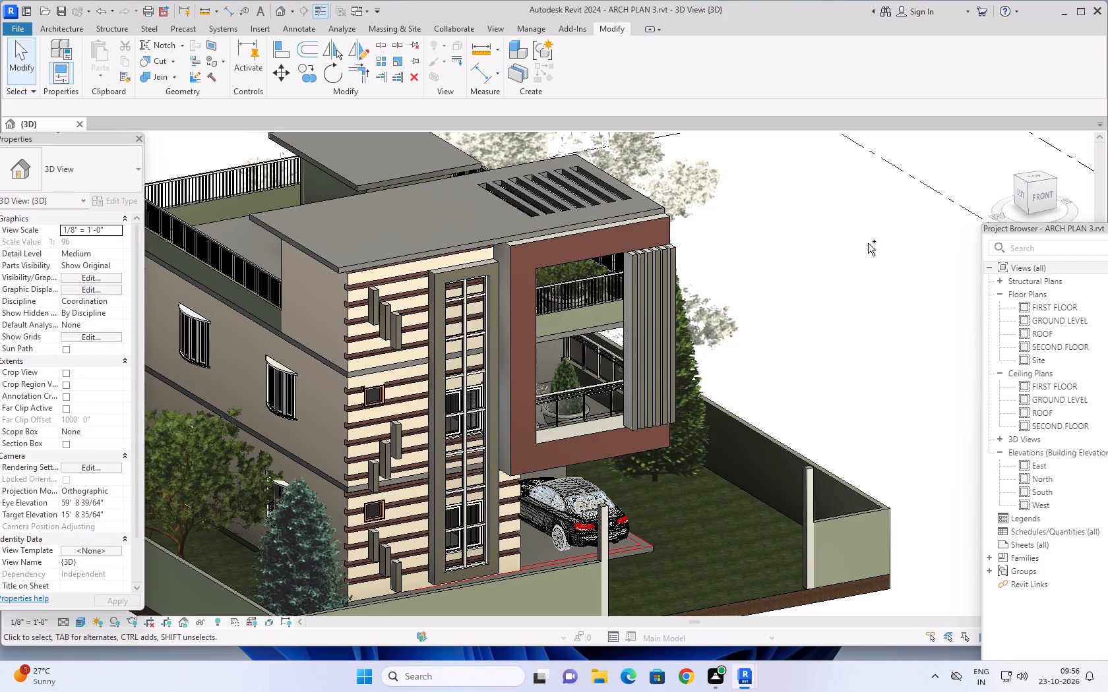
{"action": "key", "text": "ctrl+s"}
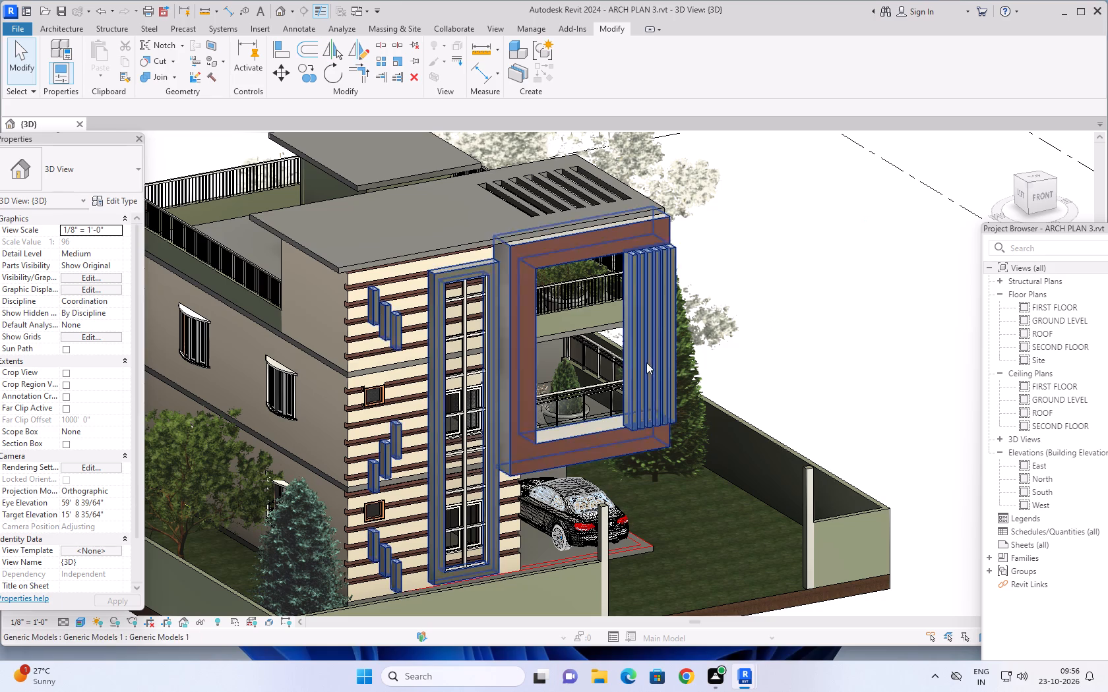
Examine the type properties of the tall Storefront curtain wall on the front facade, covering its panel, grid, mullion and material settings.
{"action": "scroll", "coordinate": [503, 362], "scroll_direction": "up", "scroll_amount": 5}
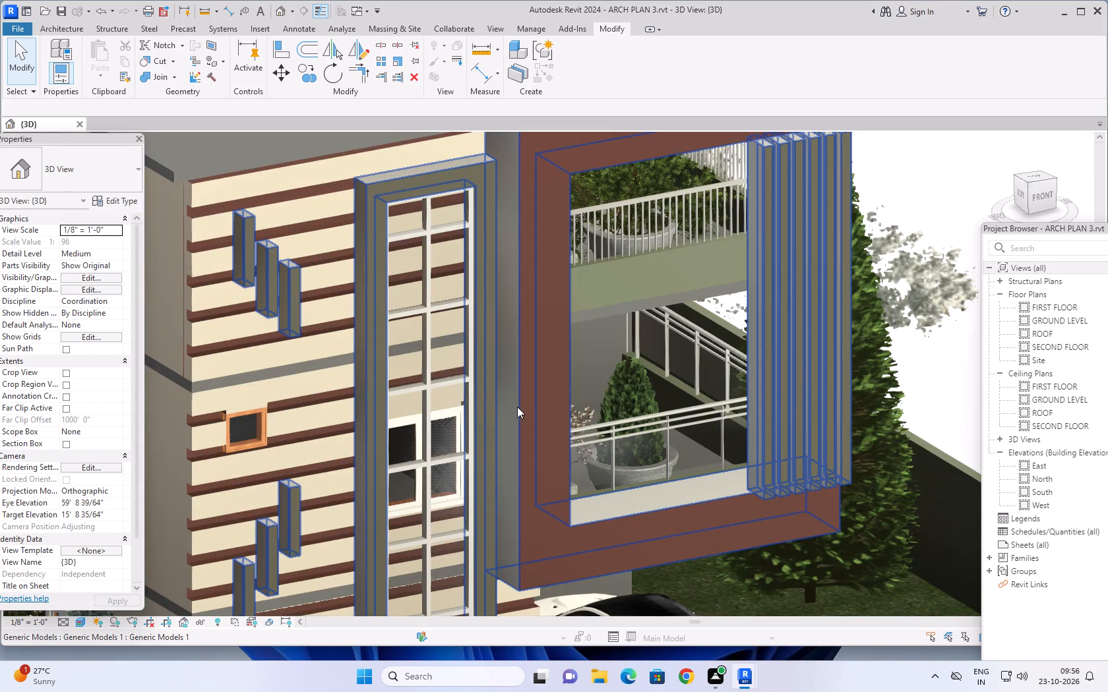
{"action": "scroll", "coordinate": [515, 407], "scroll_direction": "up", "scroll_amount": 1}
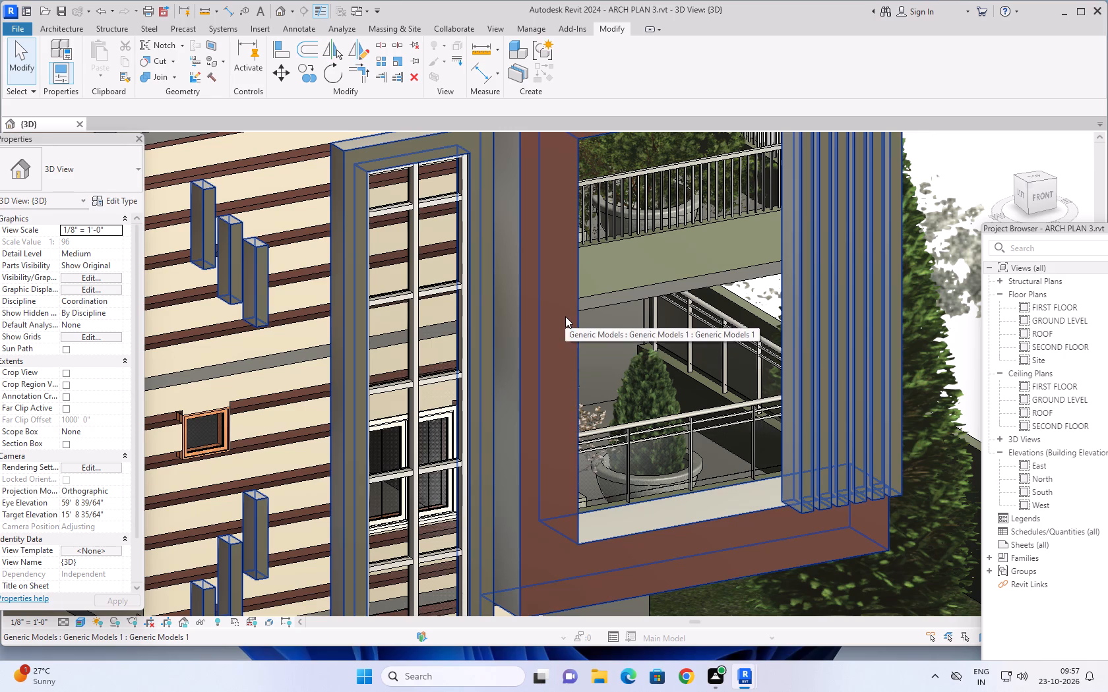
{"action": "left_click", "coordinate": [450, 303]}
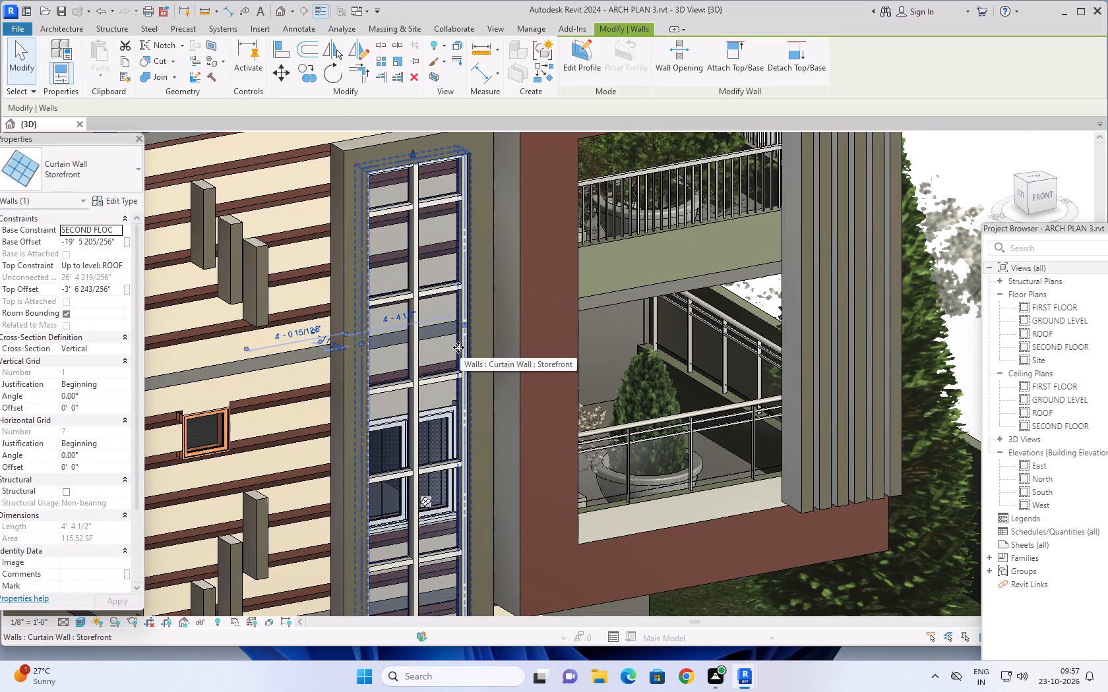
{"action": "left_click", "coordinate": [119, 202]}
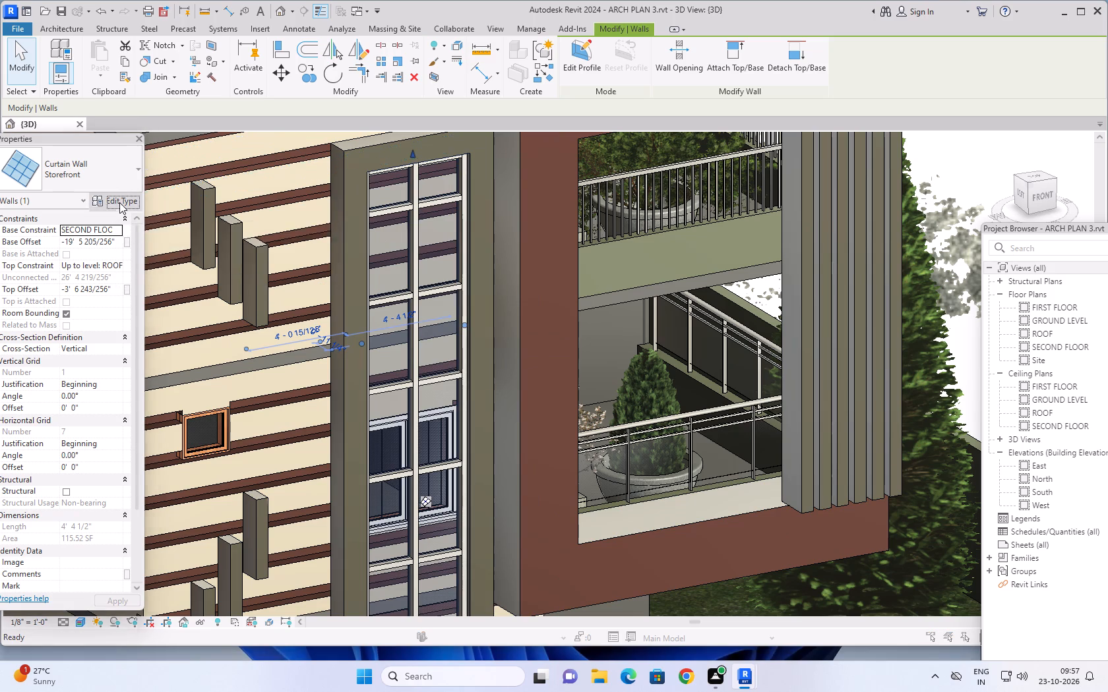
{"action": "scroll", "coordinate": [460, 369], "scroll_direction": "down", "scroll_amount": 1}
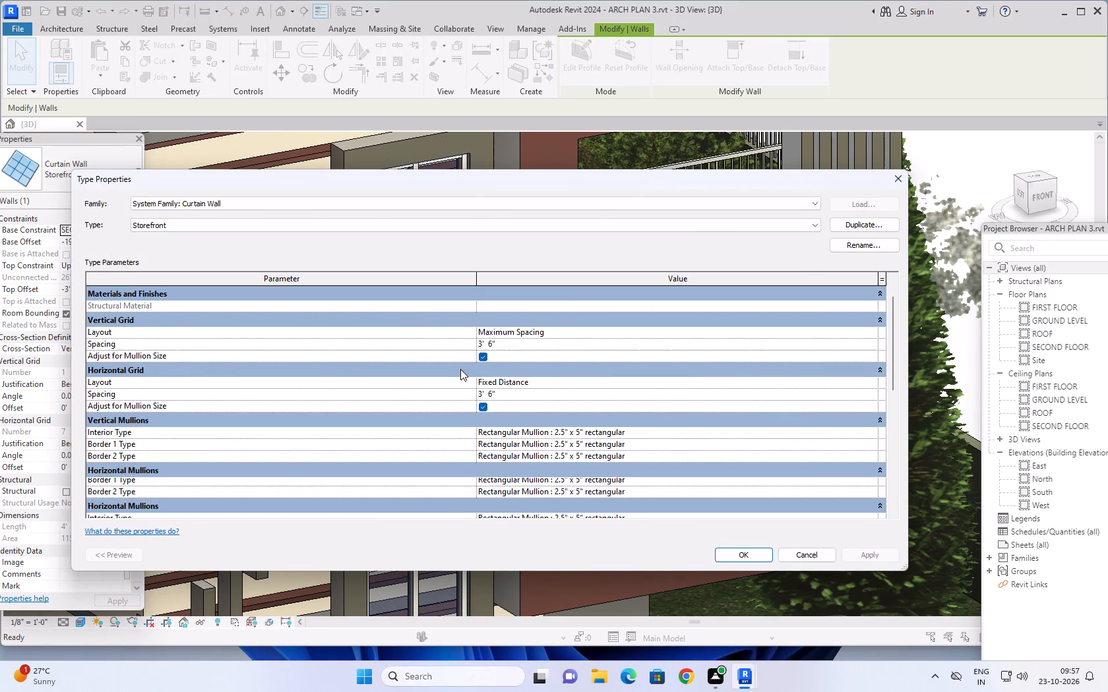
{"action": "scroll", "coordinate": [460, 369], "scroll_direction": "down", "scroll_amount": 9}
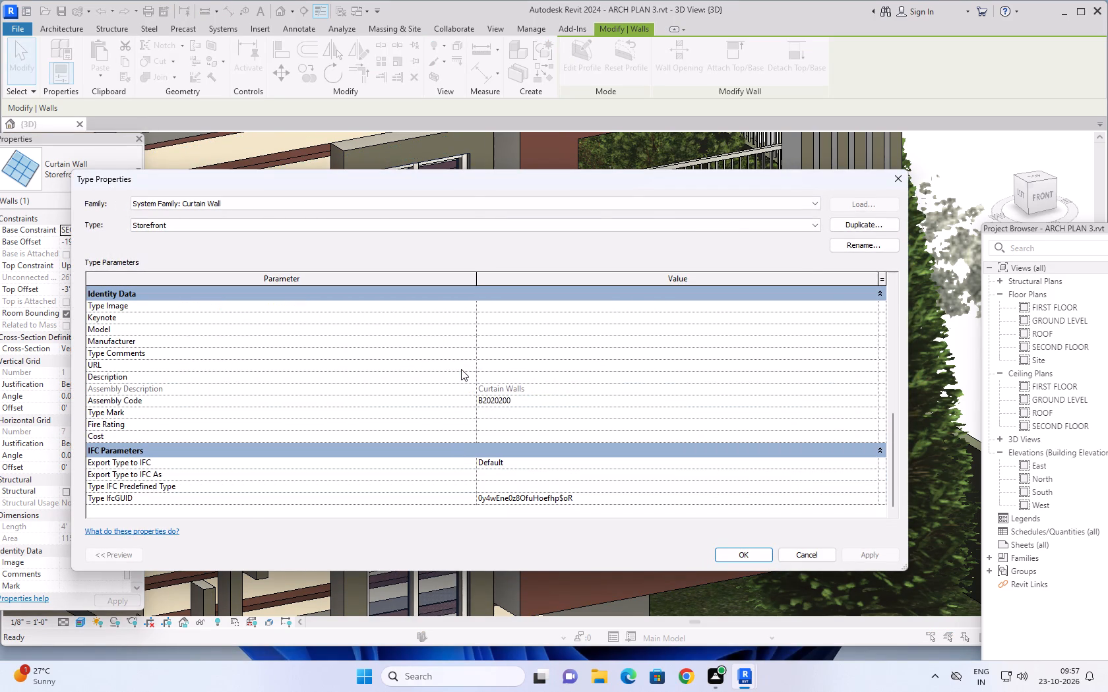
{"action": "scroll", "coordinate": [461, 369], "scroll_direction": "down", "scroll_amount": 1}
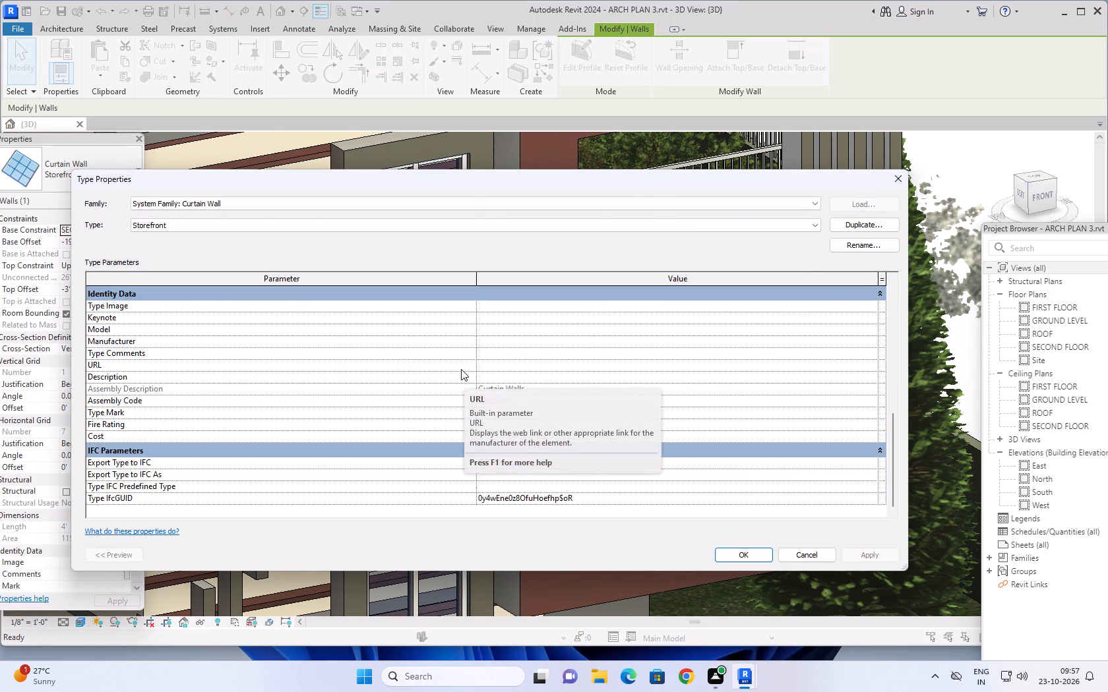
{"action": "scroll", "coordinate": [461, 370], "scroll_direction": "down", "scroll_amount": 2}
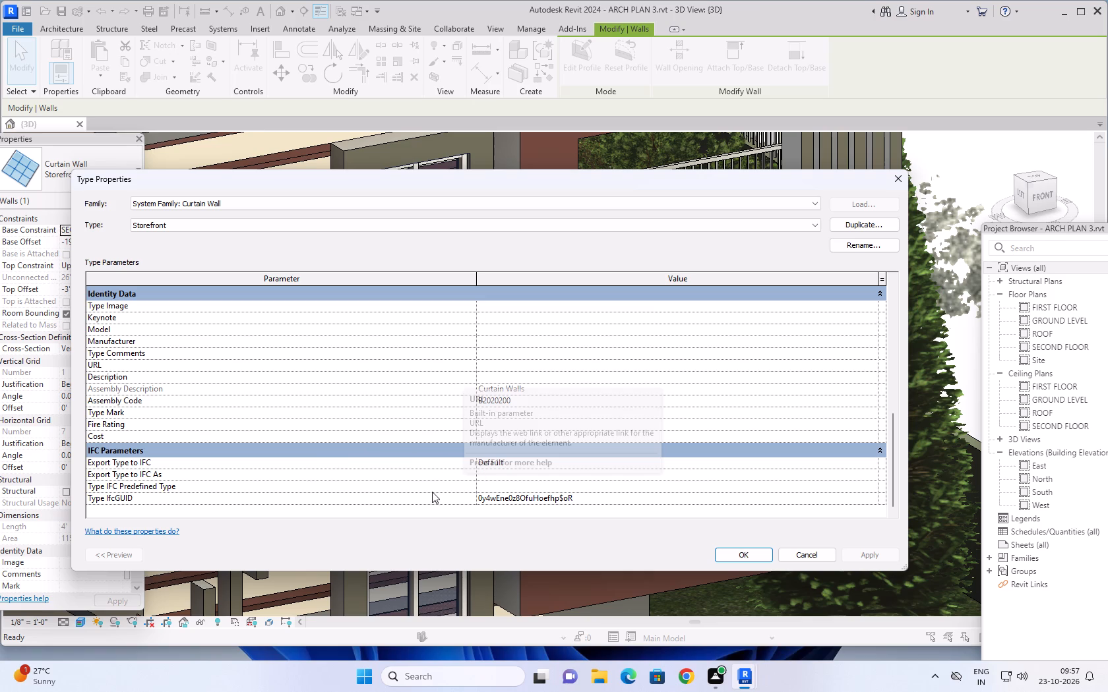
{"action": "scroll", "coordinate": [437, 488], "scroll_direction": "up", "scroll_amount": 1}
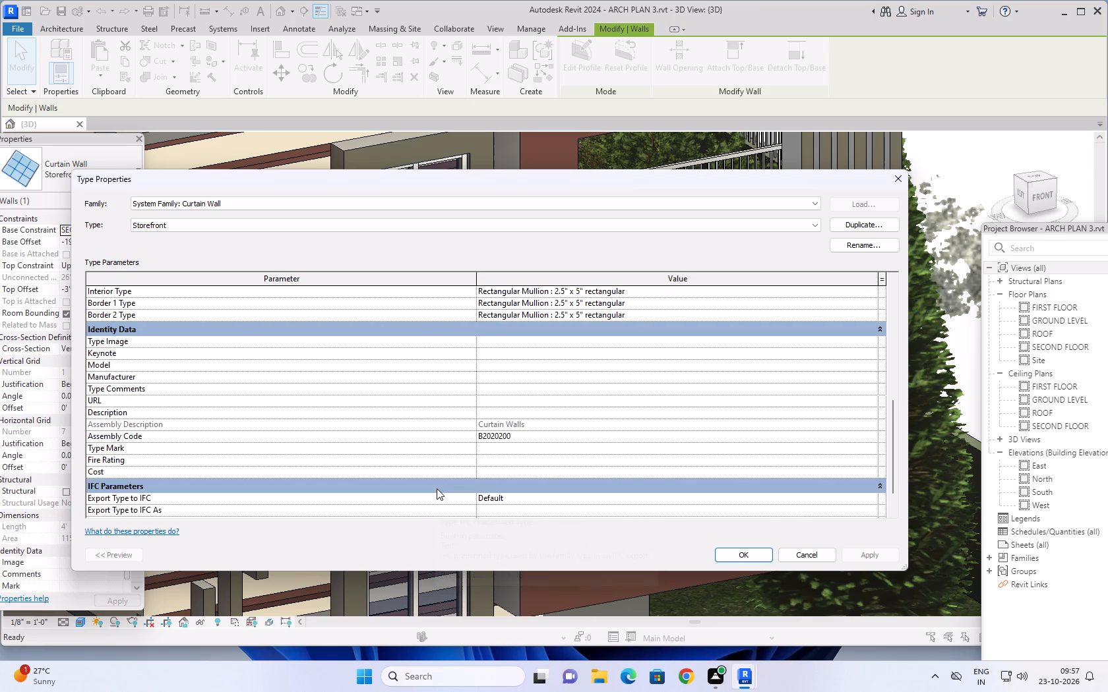
{"action": "scroll", "coordinate": [490, 473], "scroll_direction": "up", "scroll_amount": 1}
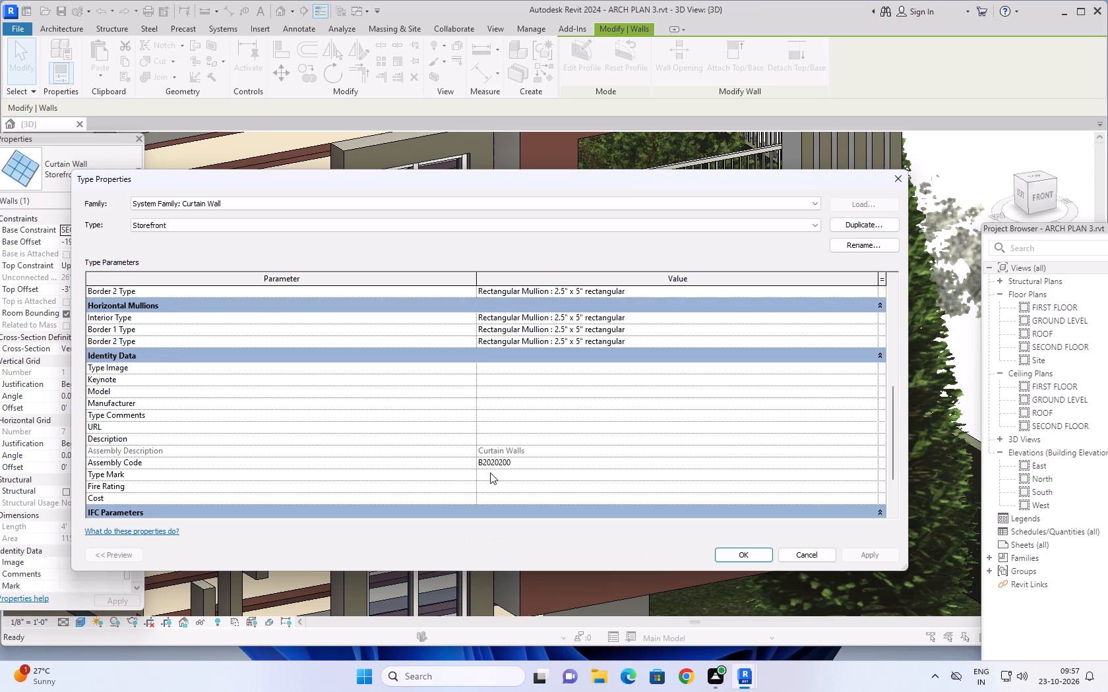
{"action": "scroll", "coordinate": [490, 473], "scroll_direction": "up", "scroll_amount": 3}
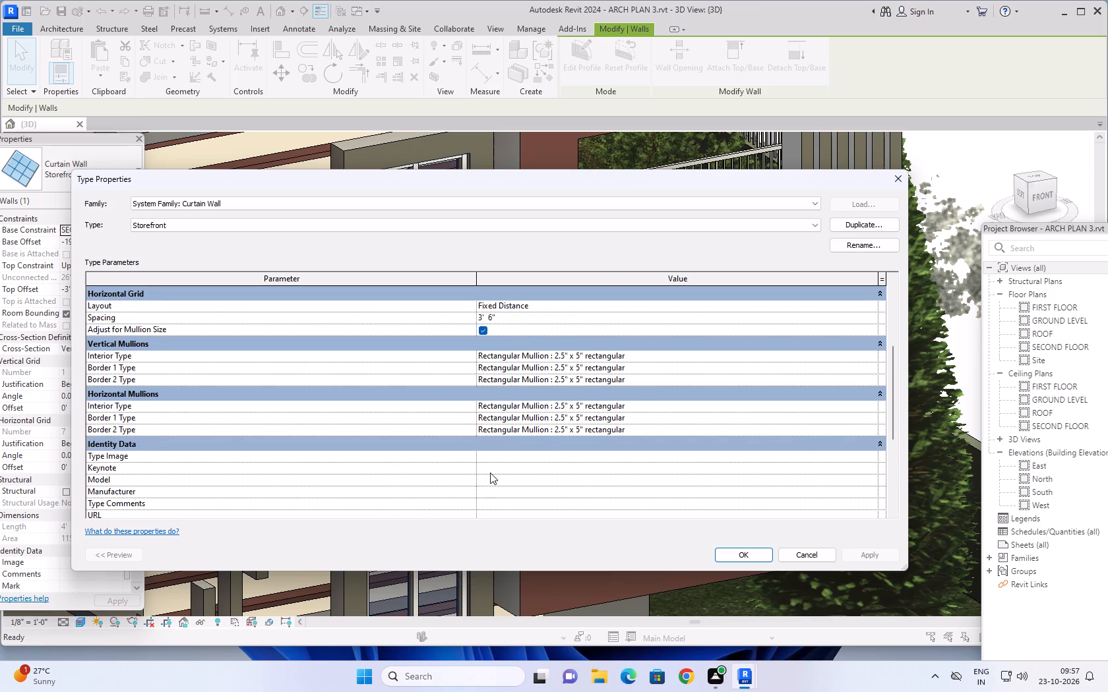
{"action": "scroll", "coordinate": [490, 473], "scroll_direction": "up", "scroll_amount": 5}
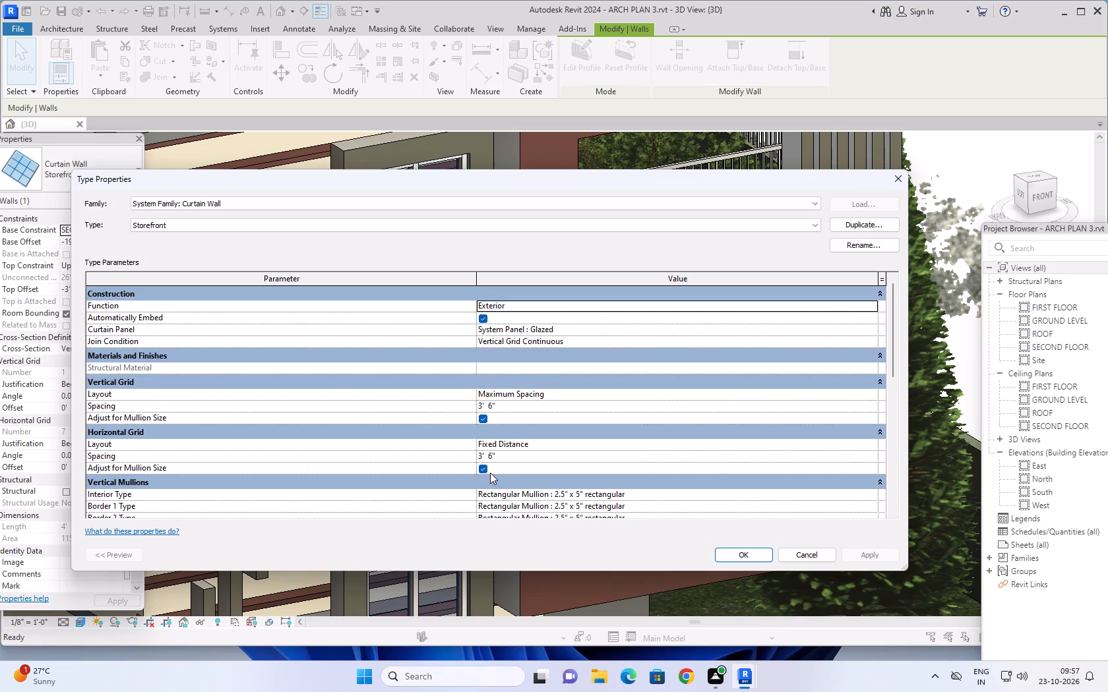
{"action": "scroll", "coordinate": [490, 473], "scroll_direction": "up", "scroll_amount": 3}
{"action": "scroll", "coordinate": [518, 411], "scroll_direction": "up", "scroll_amount": 7}
{"action": "scroll", "coordinate": [518, 411], "scroll_direction": "down", "scroll_amount": 4}
{"action": "scroll", "coordinate": [518, 411], "scroll_direction": "up", "scroll_amount": 1}
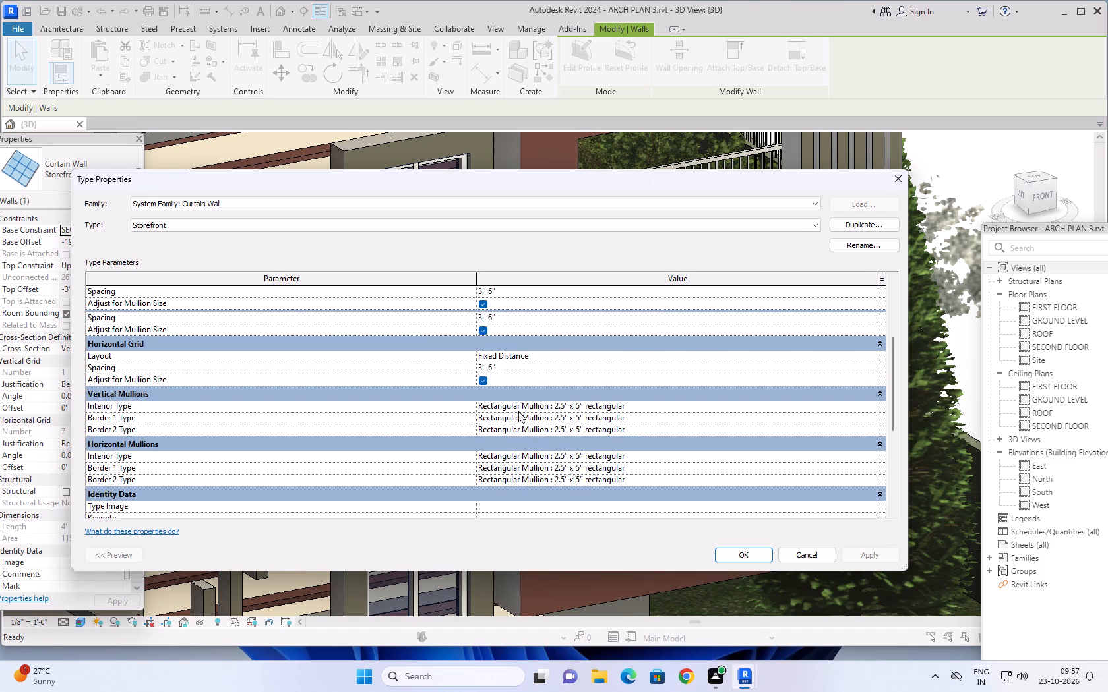
{"action": "scroll", "coordinate": [518, 411], "scroll_direction": "up", "scroll_amount": 2}
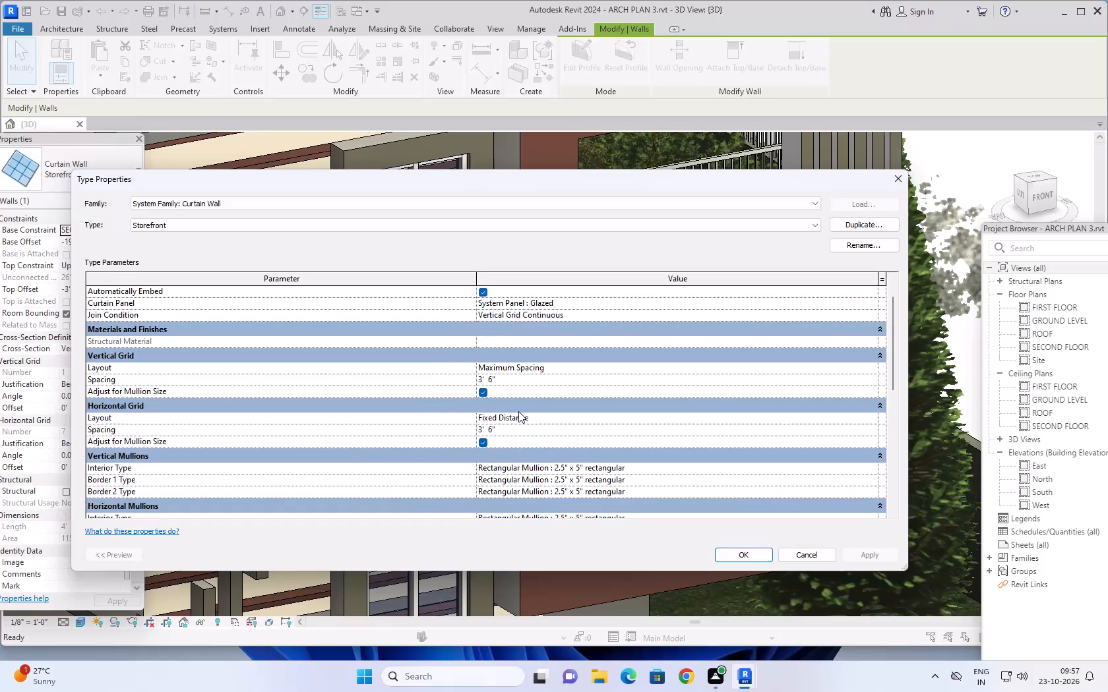
{"action": "scroll", "coordinate": [524, 395], "scroll_direction": "up", "scroll_amount": 4}
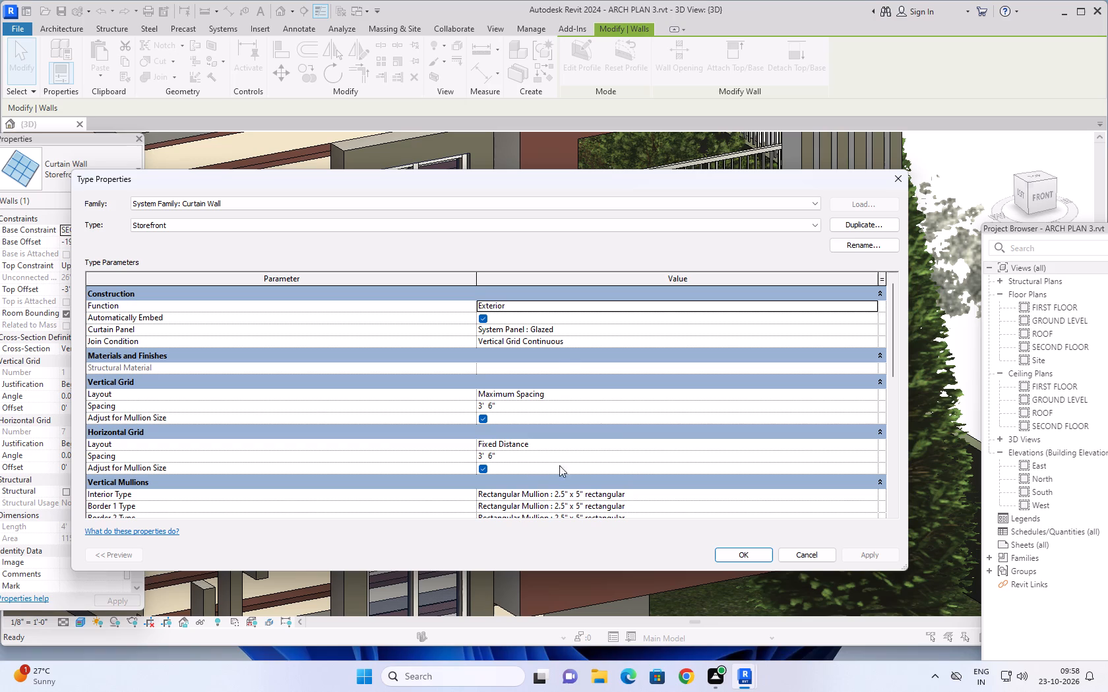
{"action": "scroll", "coordinate": [551, 371], "scroll_direction": "down", "scroll_amount": 2}
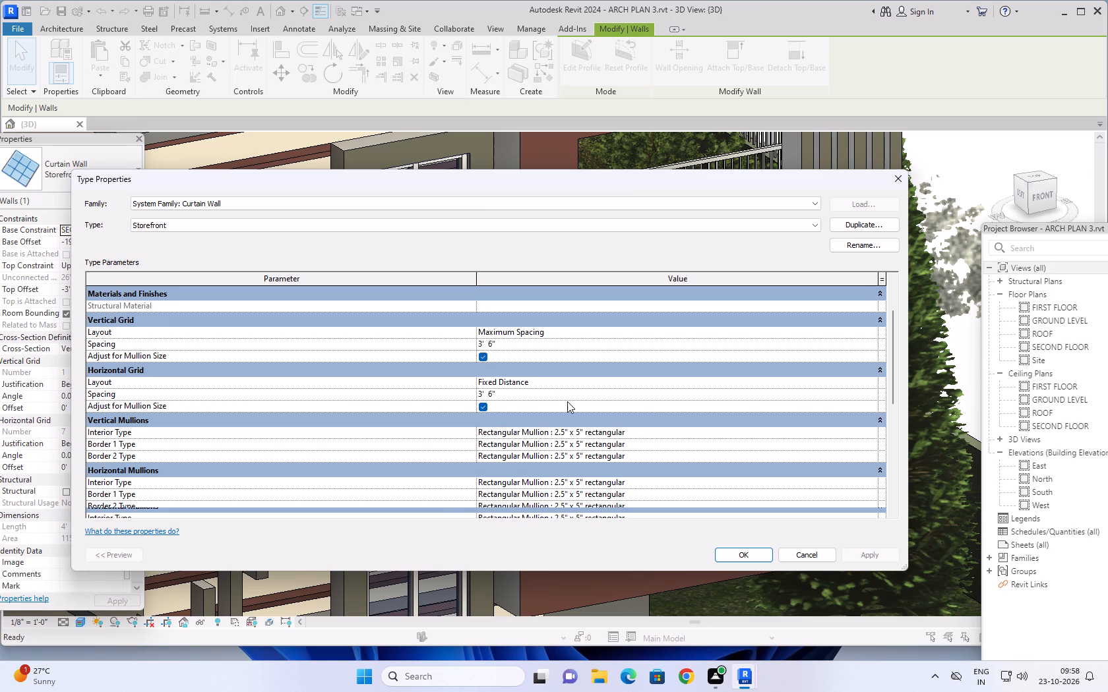
{"action": "scroll", "coordinate": [602, 397], "scroll_direction": "down", "scroll_amount": 1}
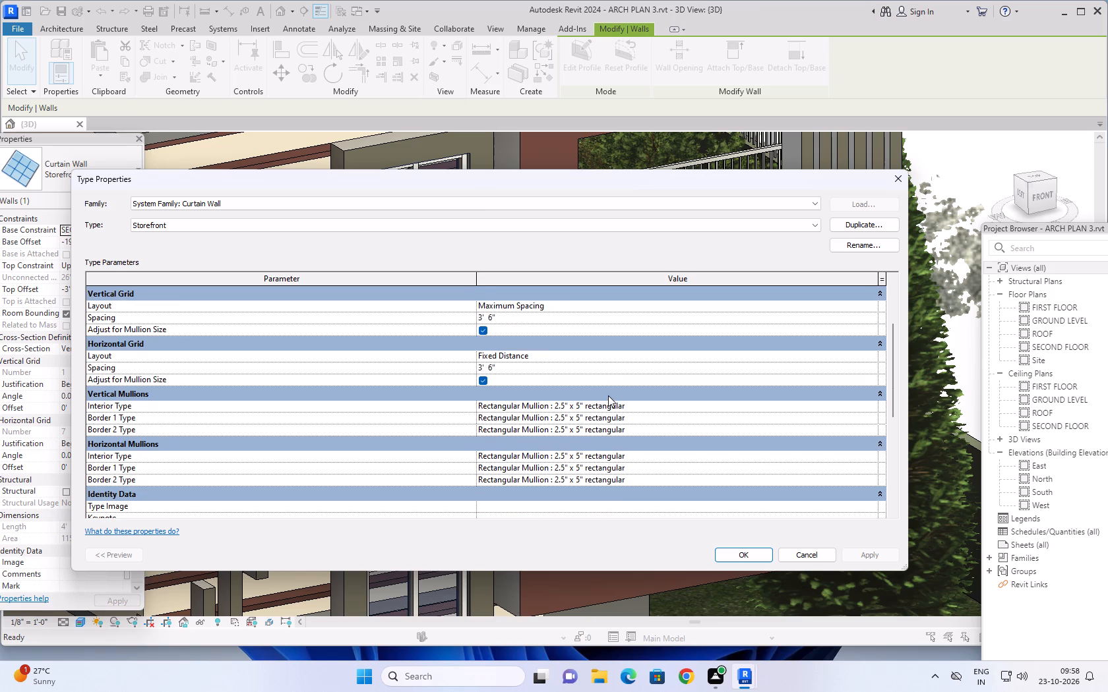
{"action": "scroll", "coordinate": [608, 395], "scroll_direction": "down", "scroll_amount": 4}
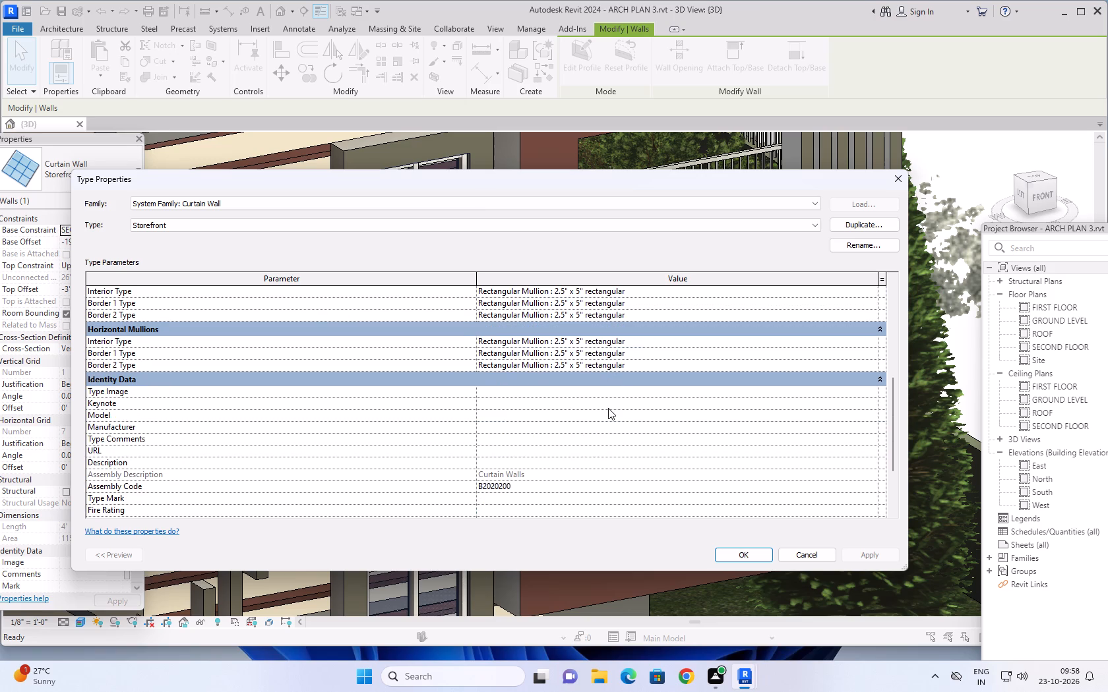
{"action": "scroll", "coordinate": [567, 426], "scroll_direction": "down", "scroll_amount": 6}
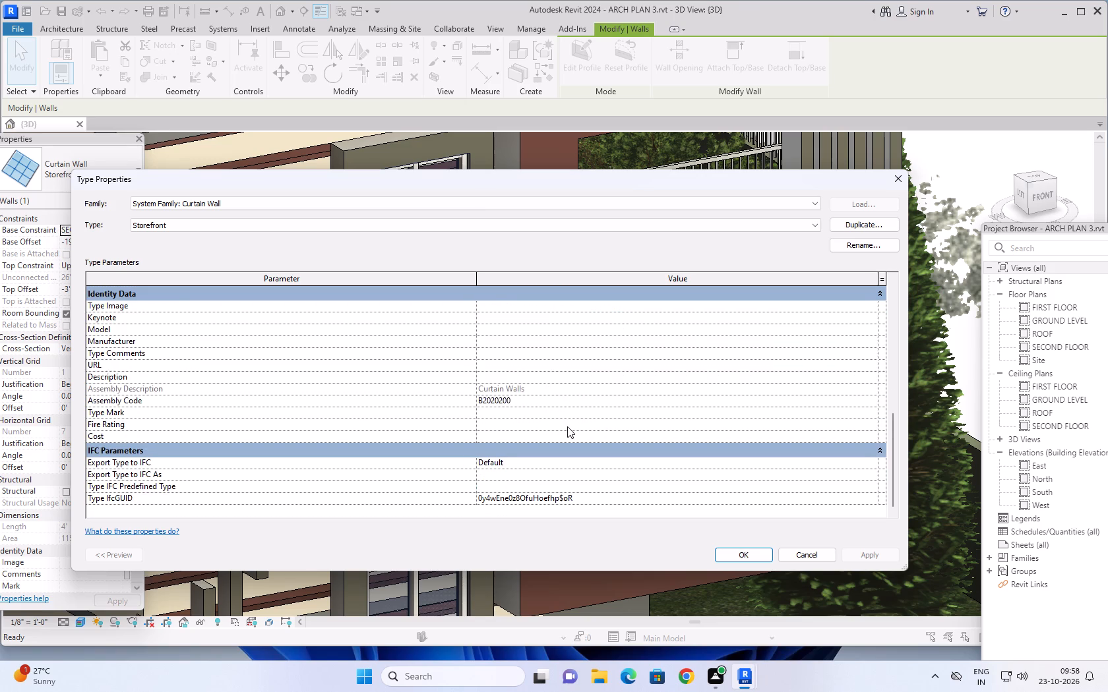
{"action": "scroll", "coordinate": [567, 426], "scroll_direction": "down", "scroll_amount": 2}
{"action": "scroll", "coordinate": [567, 426], "scroll_direction": "up", "scroll_amount": 1}
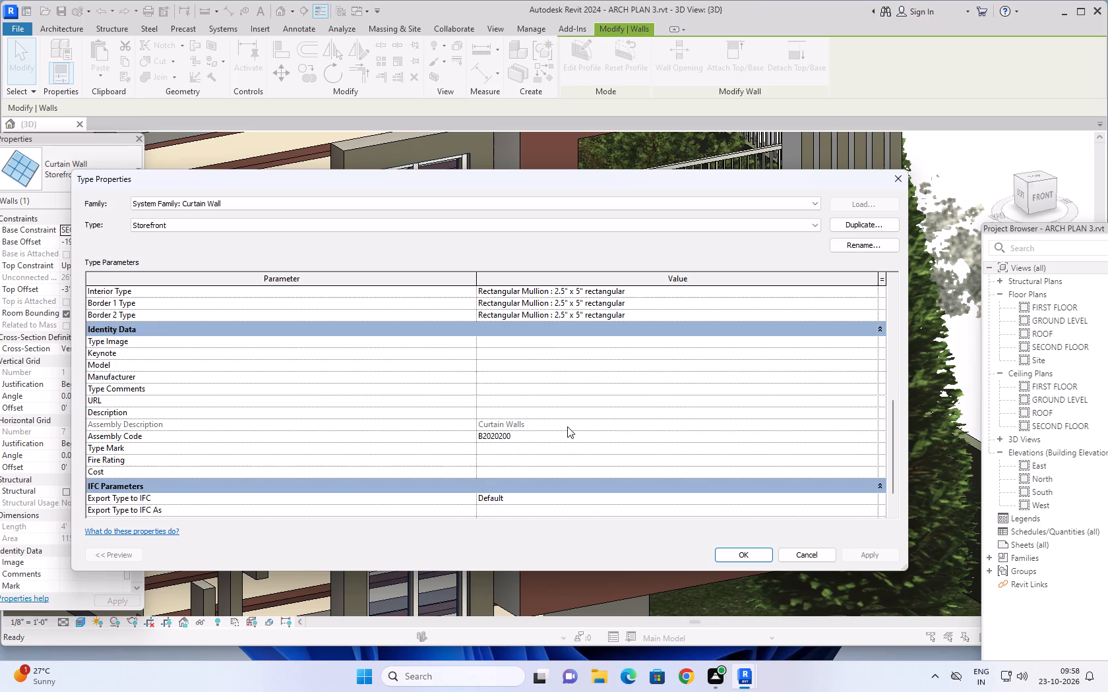
{"action": "scroll", "coordinate": [567, 426], "scroll_direction": "up", "scroll_amount": 5}
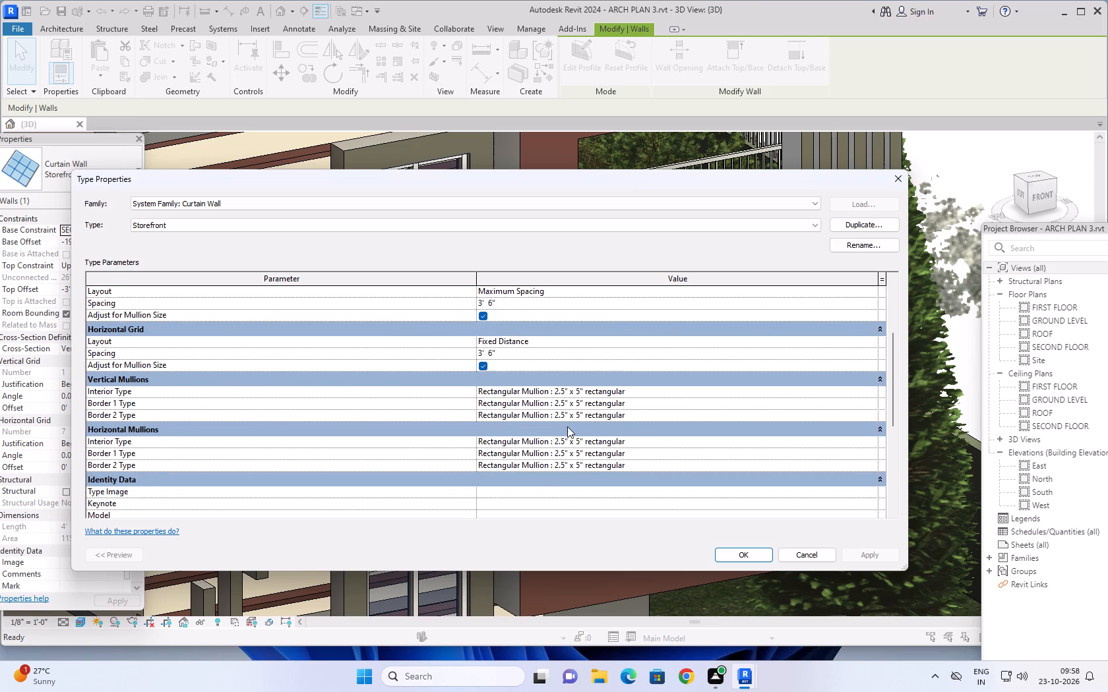
{"action": "scroll", "coordinate": [567, 426], "scroll_direction": "up", "scroll_amount": 8}
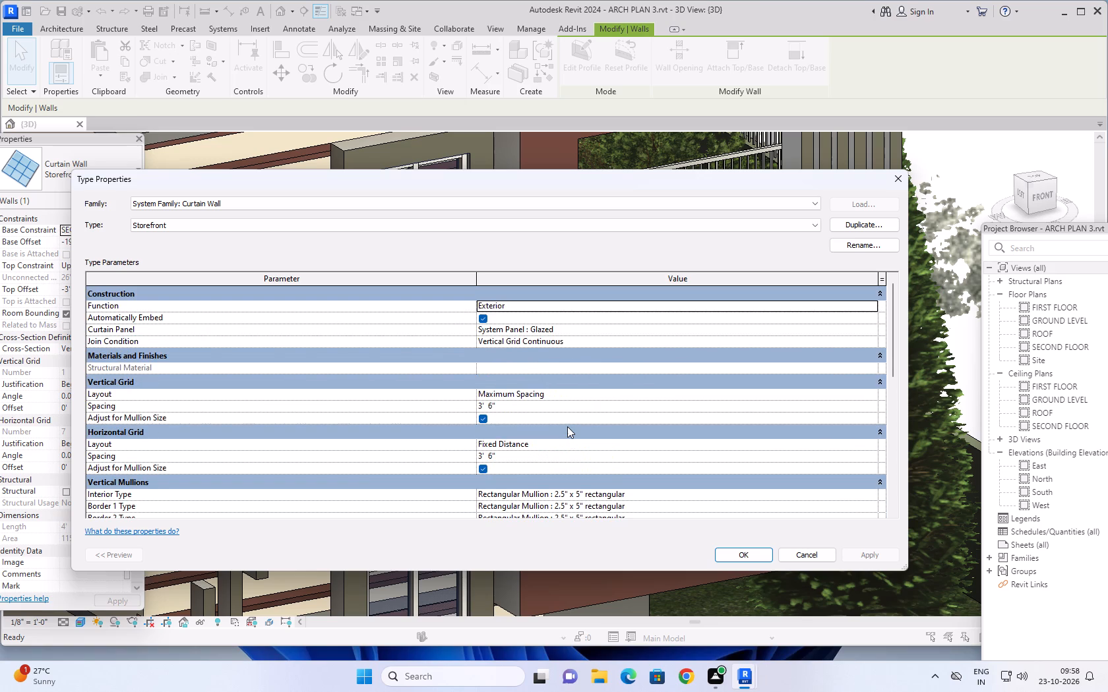
{"action": "scroll", "coordinate": [567, 426], "scroll_direction": "up", "scroll_amount": 2}
{"action": "scroll", "coordinate": [621, 374], "scroll_direction": "up", "scroll_amount": 3}
{"action": "scroll", "coordinate": [621, 374], "scroll_direction": "down", "scroll_amount": 2}
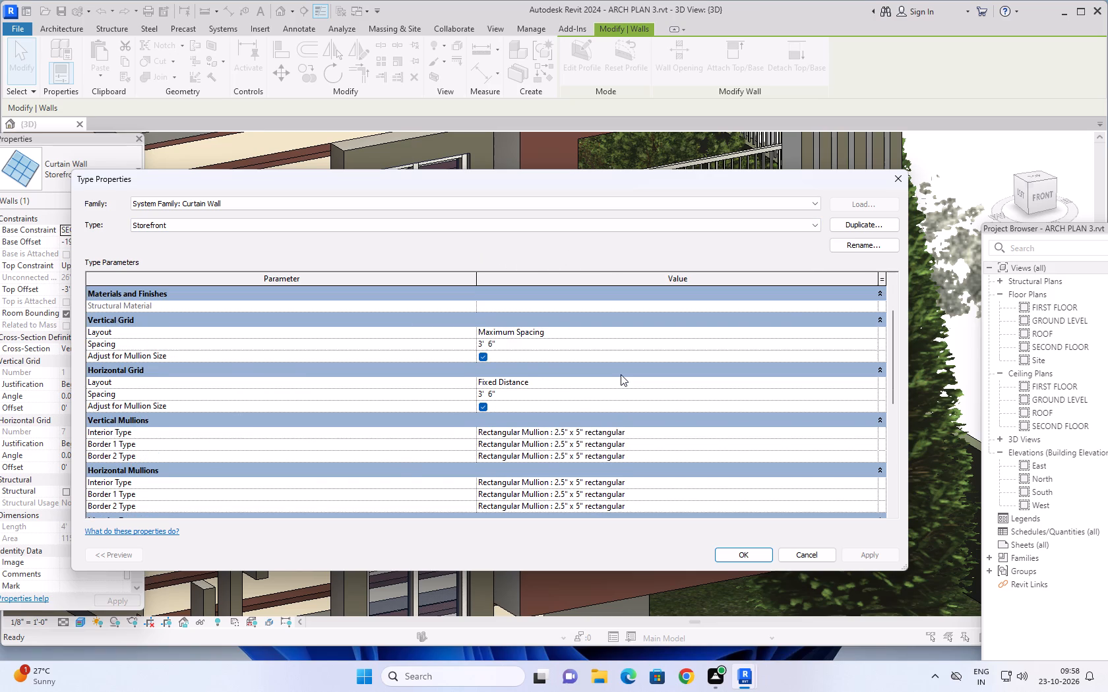
{"action": "scroll", "coordinate": [621, 374], "scroll_direction": "down", "scroll_amount": 6}
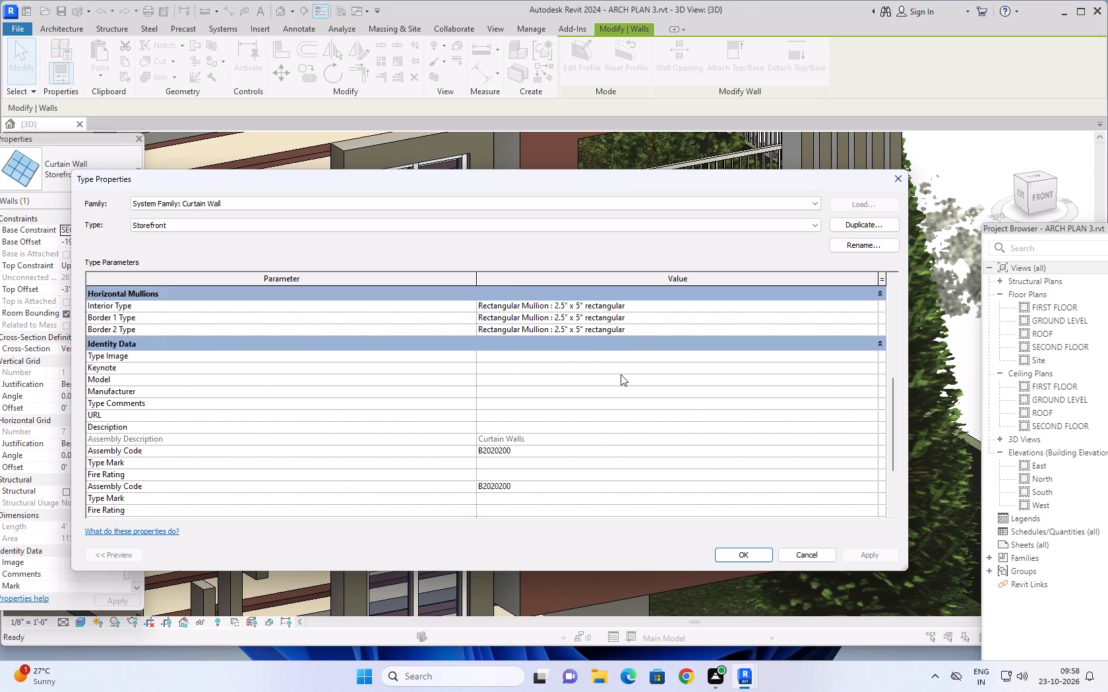
{"action": "scroll", "coordinate": [621, 374], "scroll_direction": "down", "scroll_amount": 9}
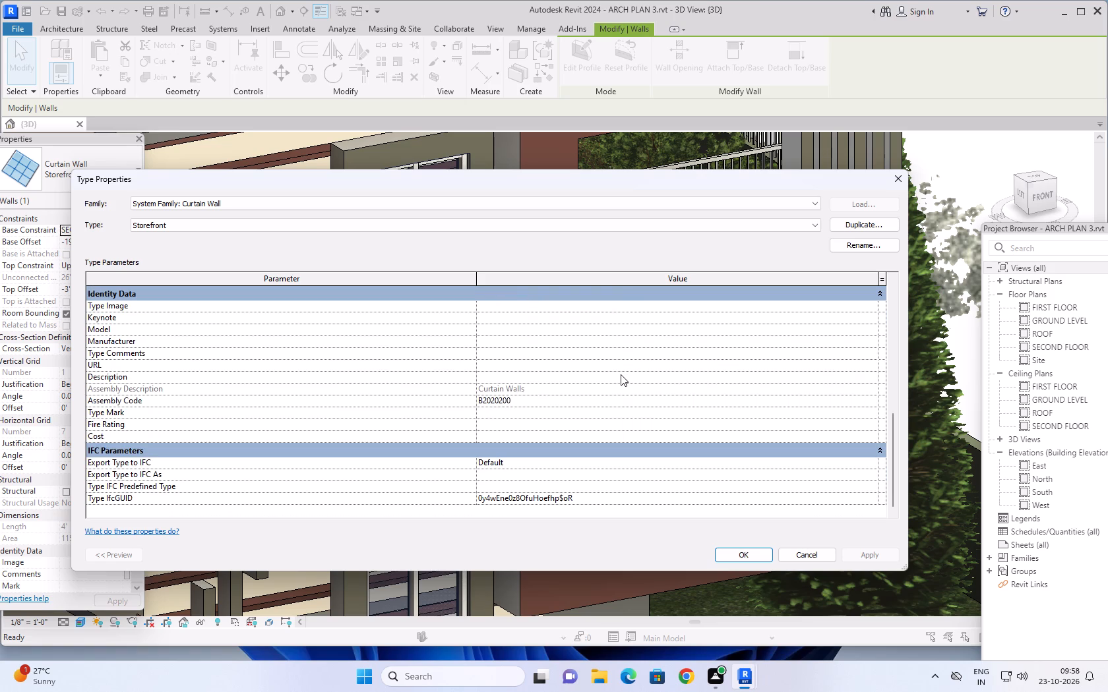
{"action": "scroll", "coordinate": [621, 374], "scroll_direction": "down", "scroll_amount": 2}
{"action": "scroll", "coordinate": [625, 396], "scroll_direction": "up", "scroll_amount": 1}
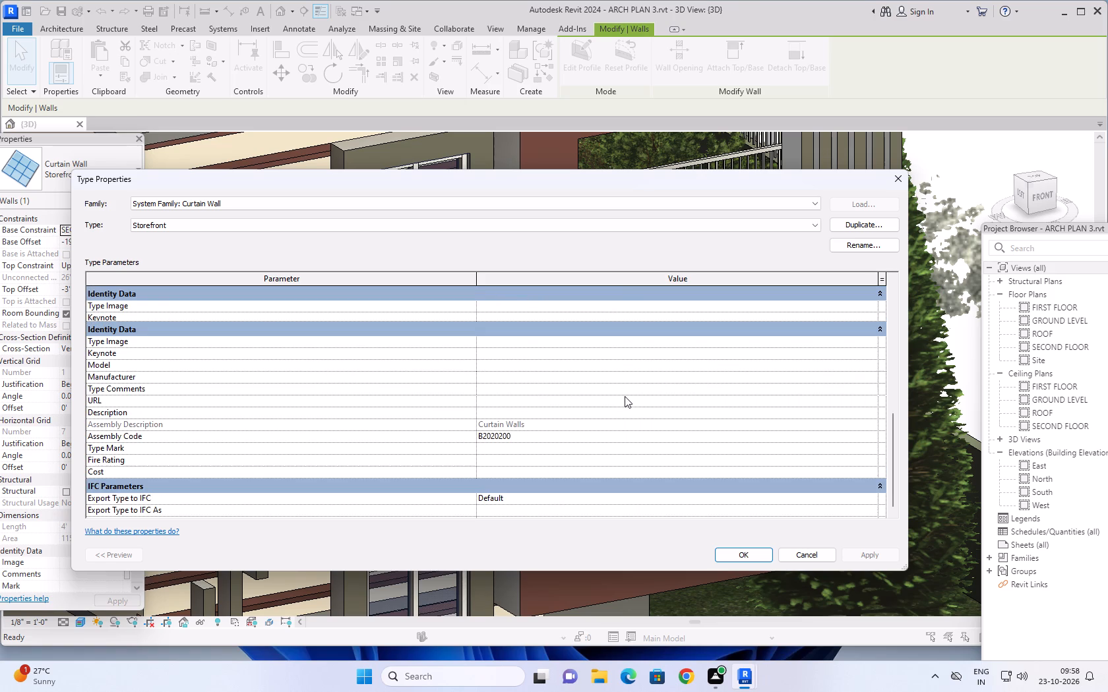
{"action": "scroll", "coordinate": [625, 396], "scroll_direction": "up", "scroll_amount": 2}
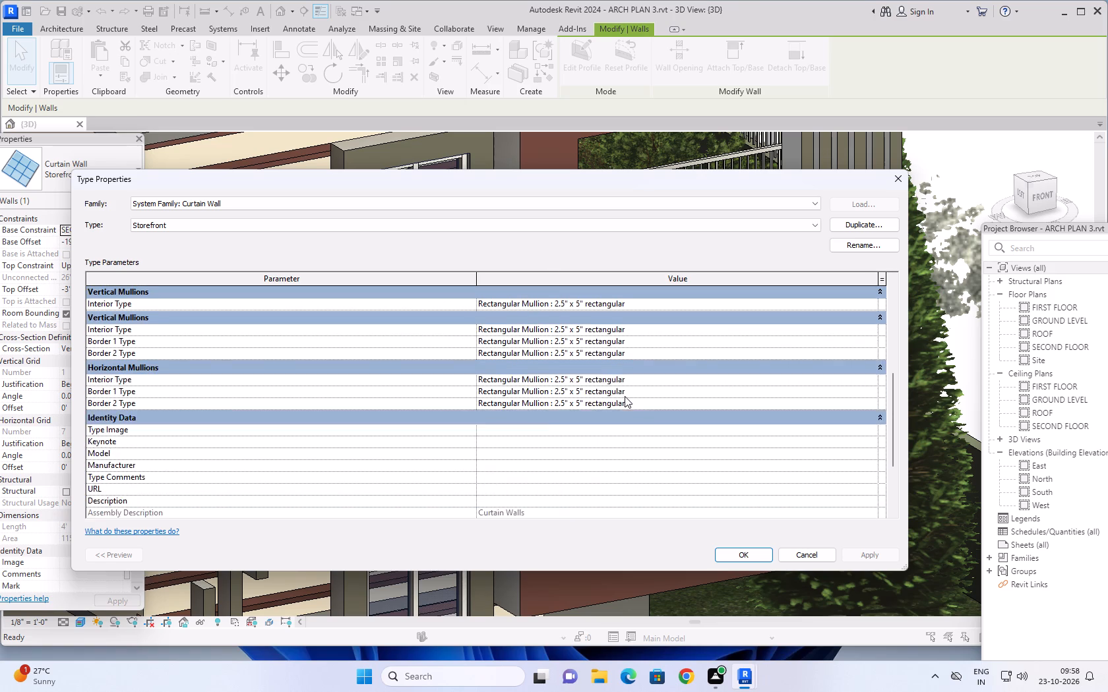
{"action": "scroll", "coordinate": [625, 396], "scroll_direction": "up", "scroll_amount": 9}
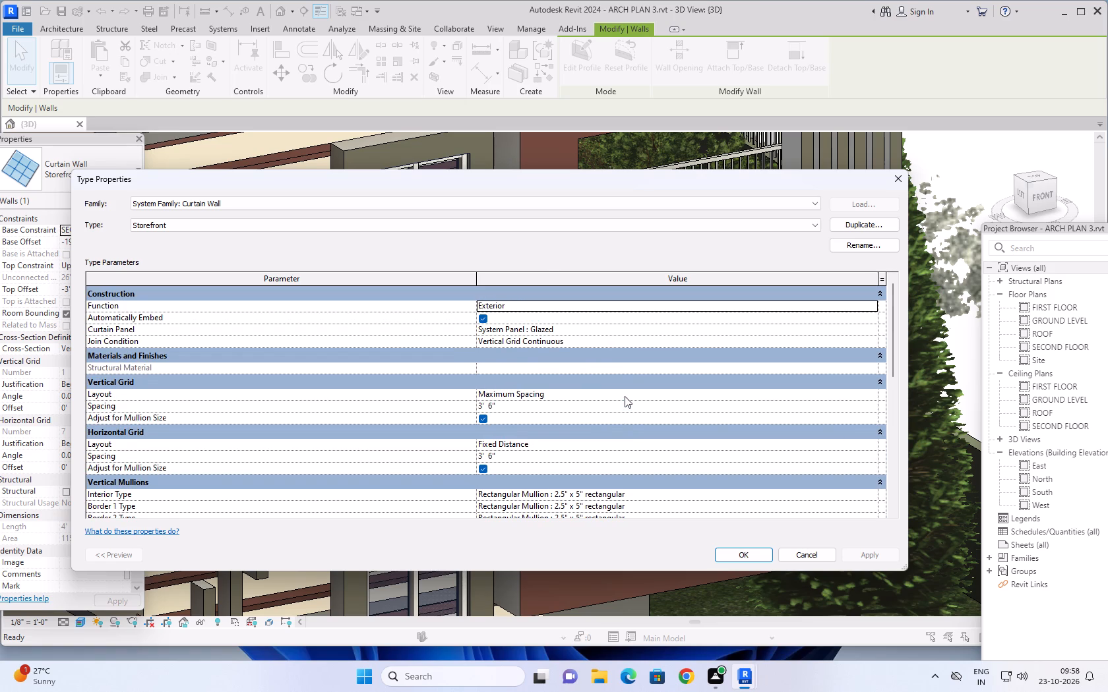
{"action": "scroll", "coordinate": [625, 396], "scroll_direction": "up", "scroll_amount": 2}
{"action": "scroll", "coordinate": [625, 396], "scroll_direction": "down", "scroll_amount": 1}
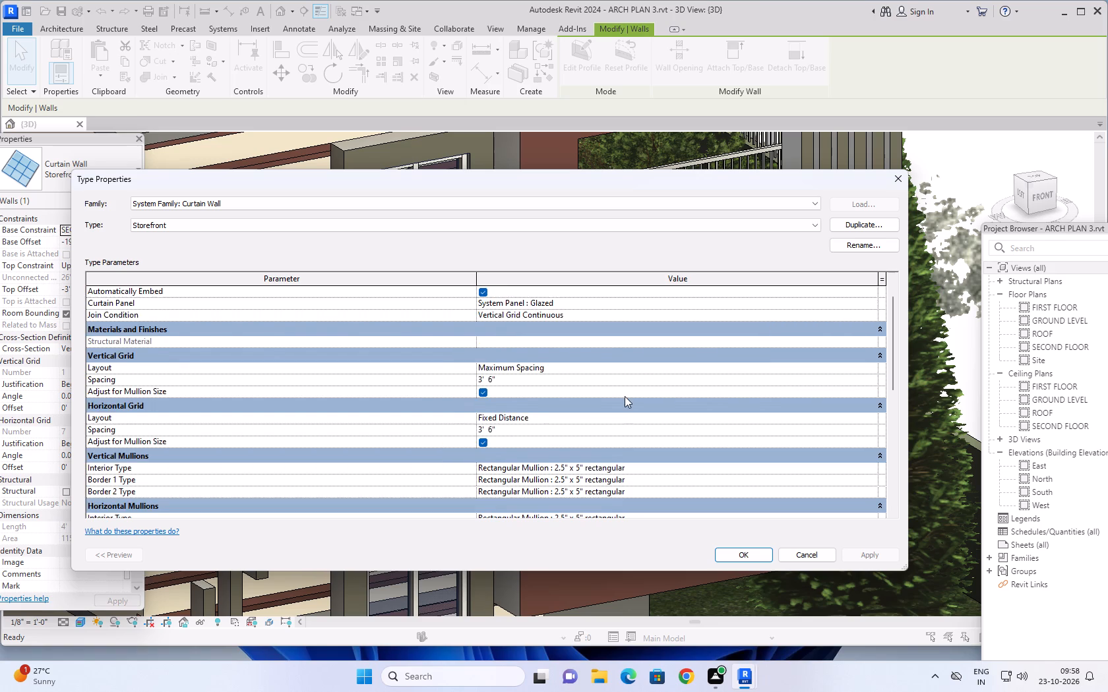
Review the Storefront curtain wall's type parameters, from construction, grids and mullions down to identity and IFC data, and close them.
{"action": "scroll", "coordinate": [625, 396], "scroll_direction": "down", "scroll_amount": 11}
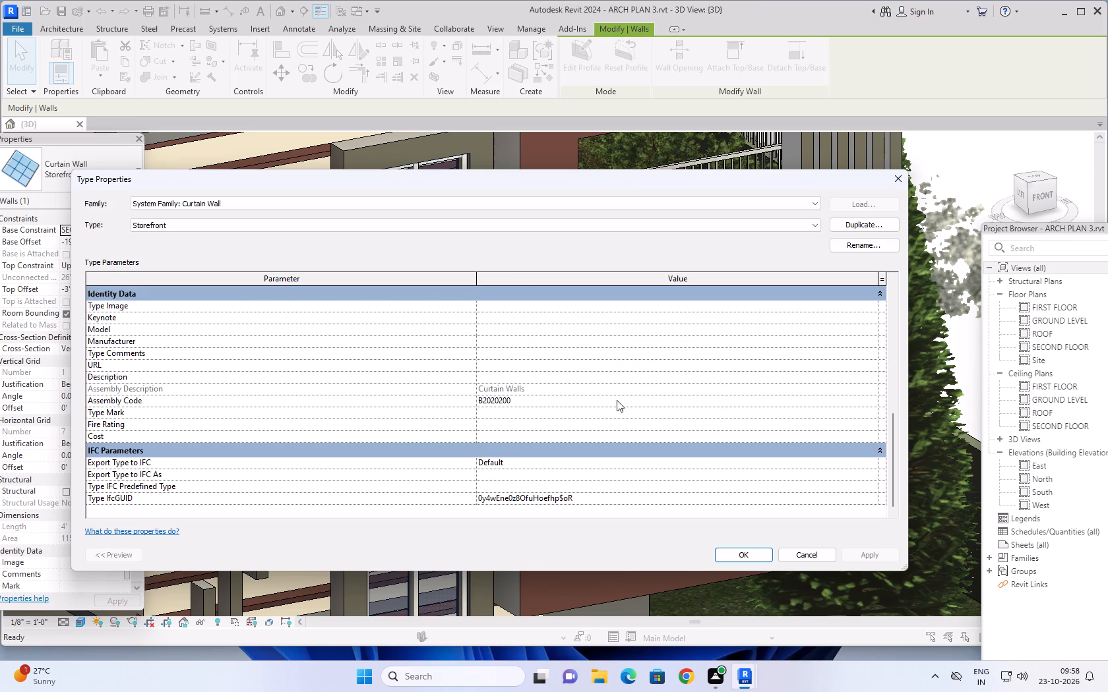
{"action": "scroll", "coordinate": [613, 411], "scroll_direction": "down", "scroll_amount": 2}
{"action": "scroll", "coordinate": [605, 435], "scroll_direction": "up", "scroll_amount": 1}
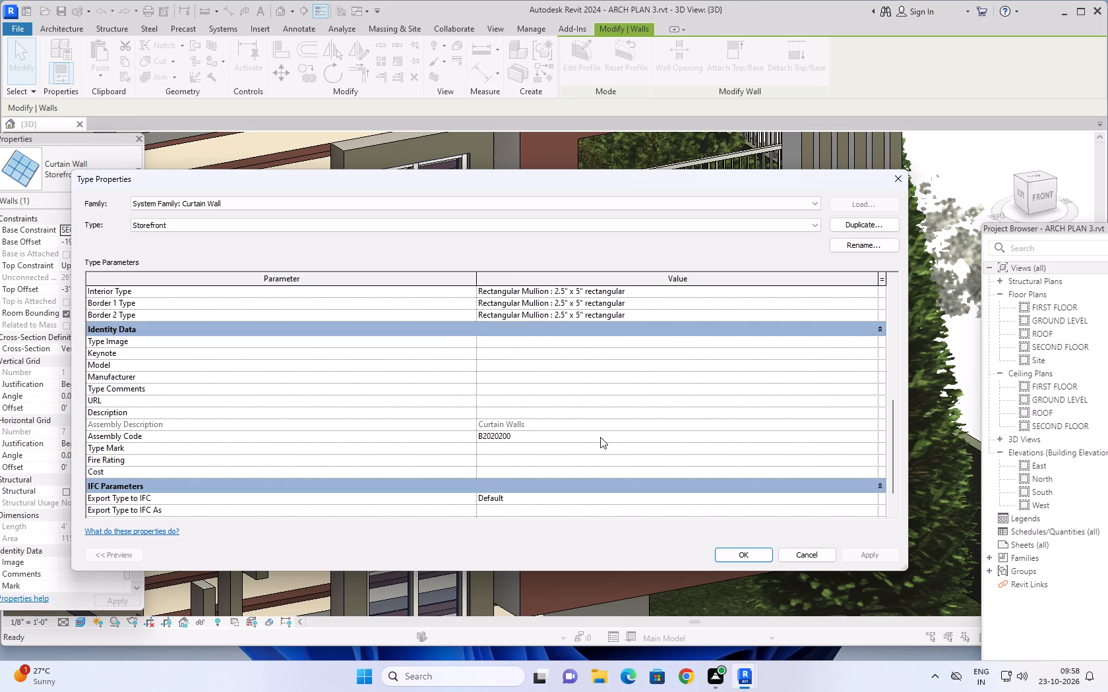
{"action": "scroll", "coordinate": [577, 460], "scroll_direction": "up", "scroll_amount": 2}
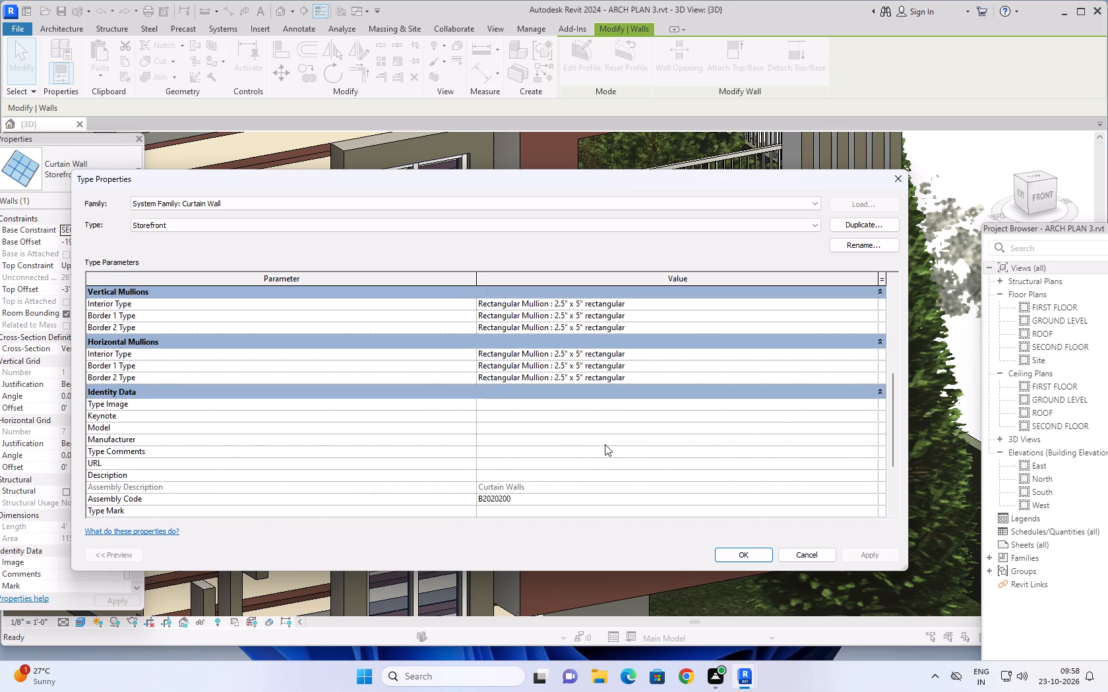
{"action": "scroll", "coordinate": [609, 443], "scroll_direction": "up", "scroll_amount": 3}
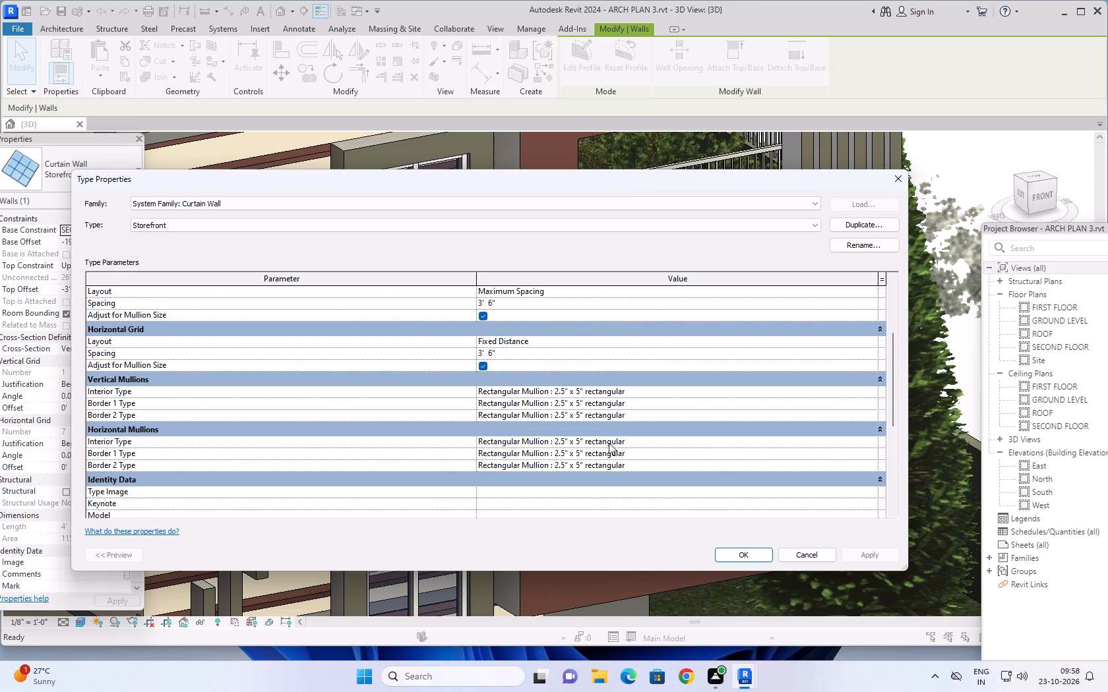
{"action": "scroll", "coordinate": [647, 409], "scroll_direction": "down", "scroll_amount": 4}
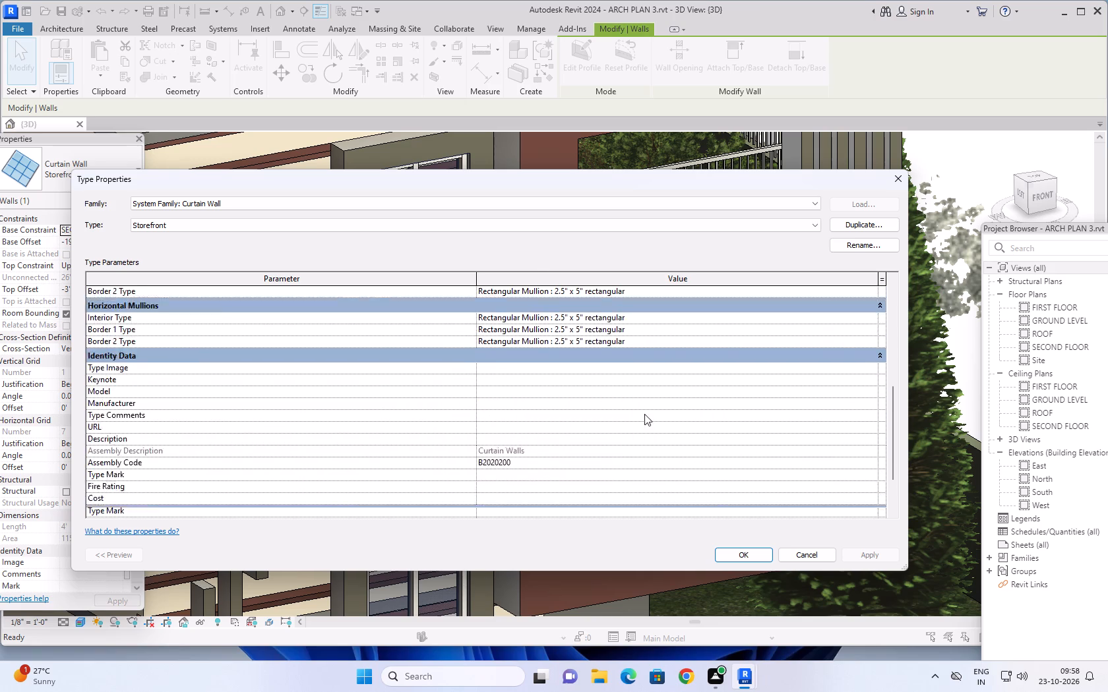
{"action": "scroll", "coordinate": [644, 414], "scroll_direction": "down", "scroll_amount": 3}
{"action": "scroll", "coordinate": [587, 435], "scroll_direction": "down", "scroll_amount": 3}
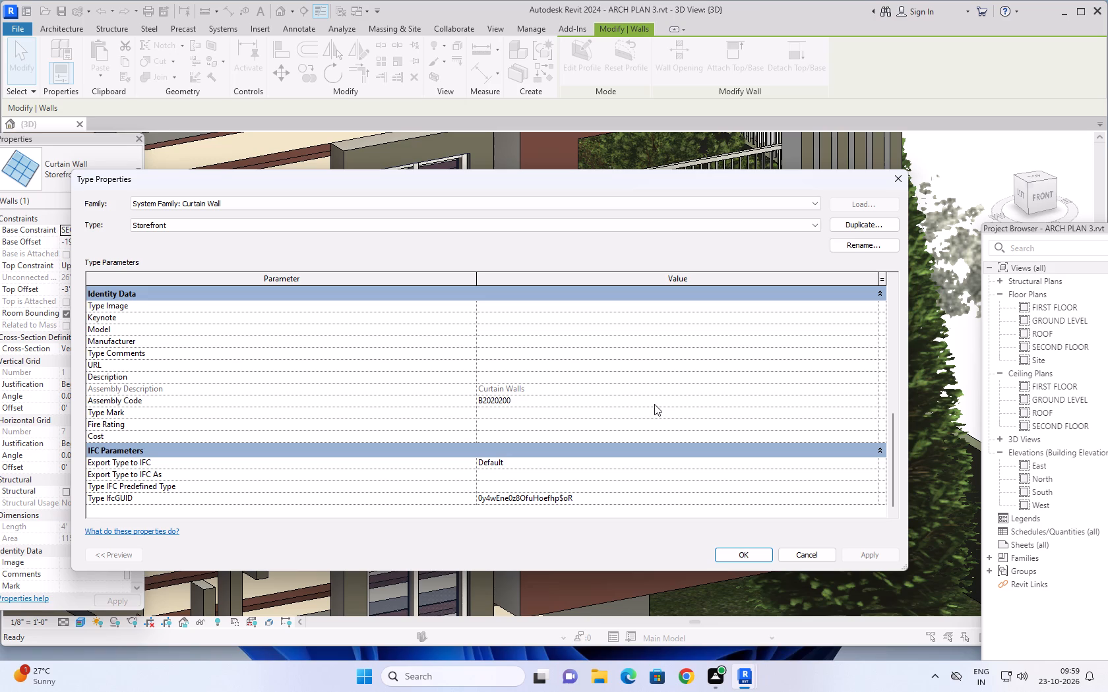
{"action": "scroll", "coordinate": [665, 397], "scroll_direction": "up", "scroll_amount": 2}
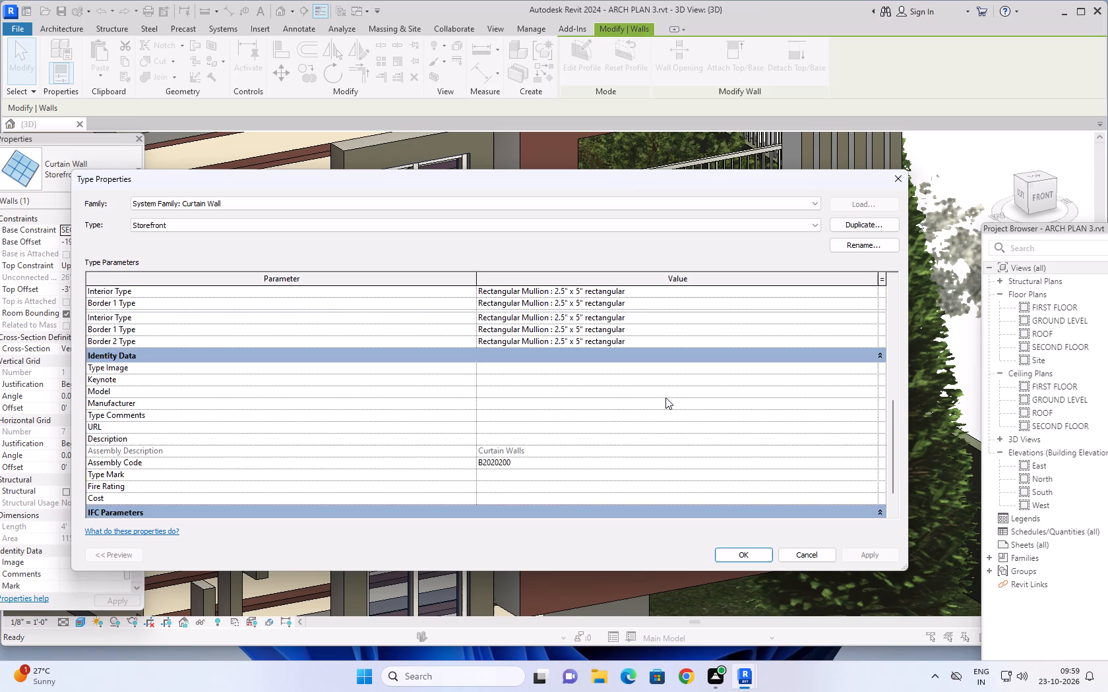
{"action": "scroll", "coordinate": [665, 397], "scroll_direction": "up", "scroll_amount": 8}
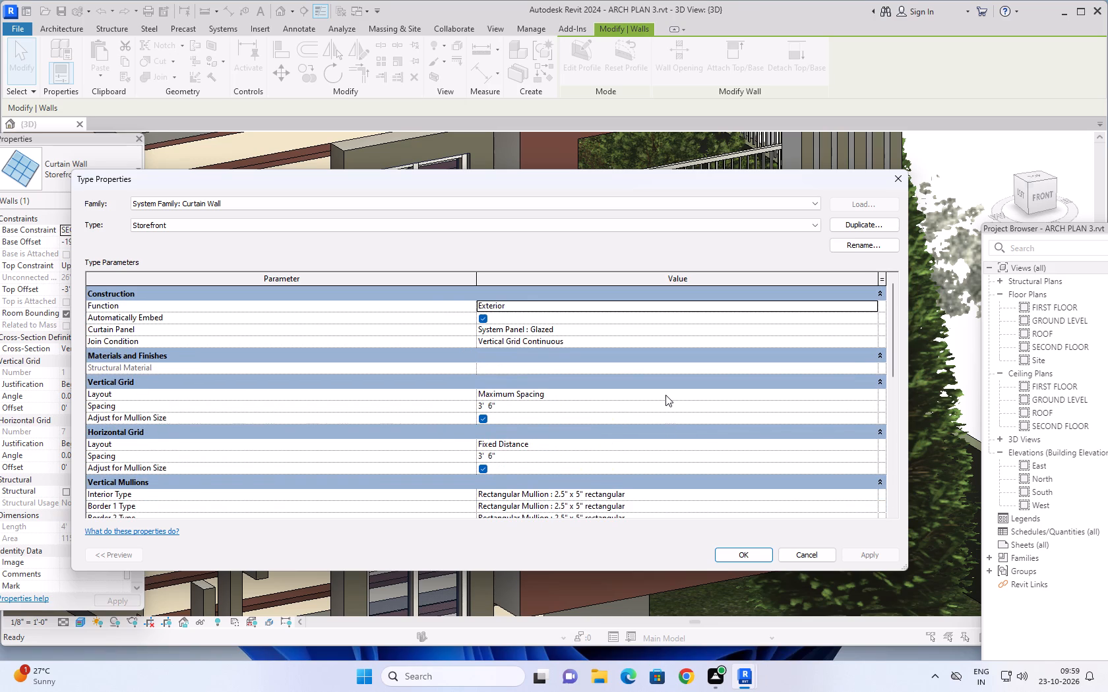
{"action": "scroll", "coordinate": [665, 395], "scroll_direction": "up", "scroll_amount": 7}
{"action": "scroll", "coordinate": [652, 397], "scroll_direction": "down", "scroll_amount": 5}
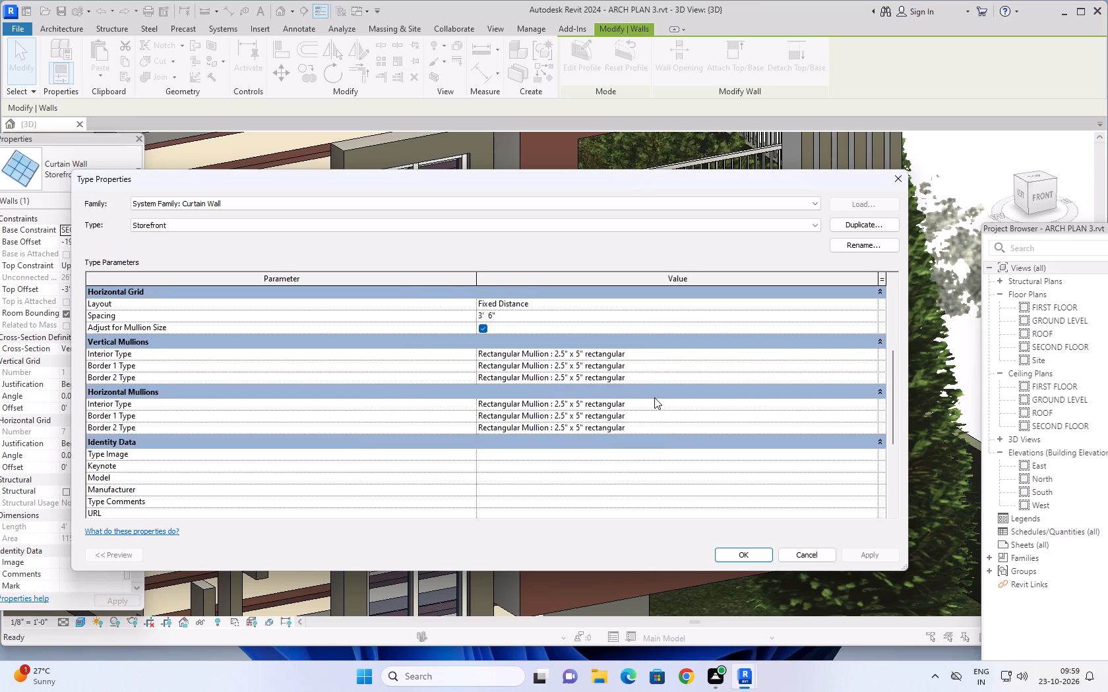
{"action": "scroll", "coordinate": [654, 397], "scroll_direction": "down", "scroll_amount": 12}
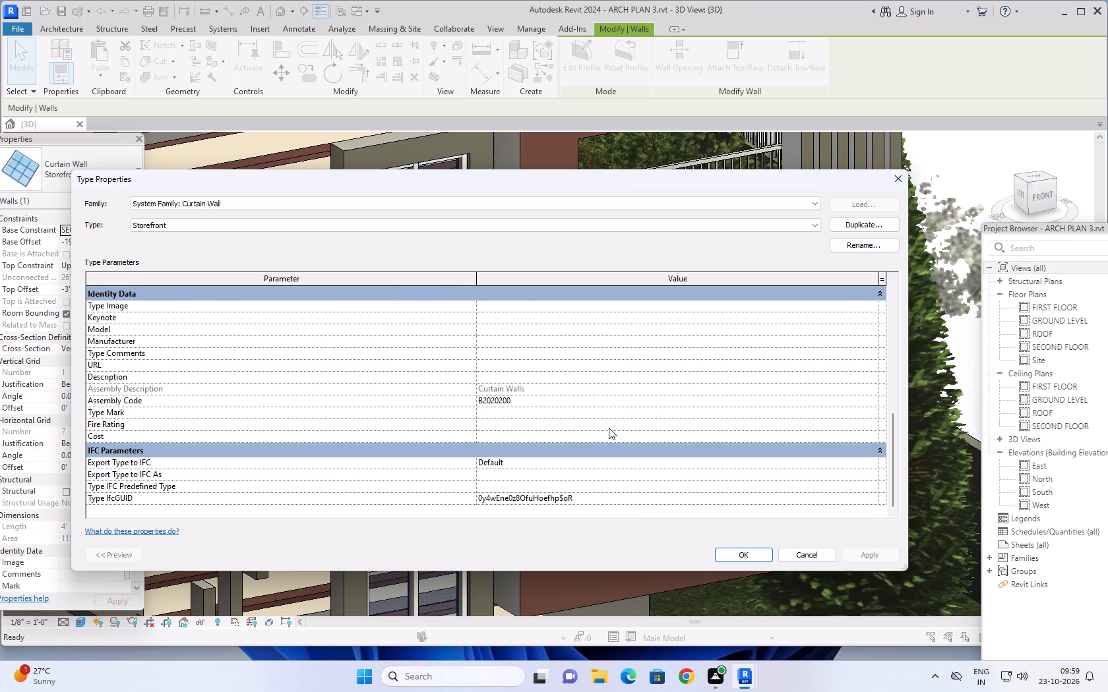
{"action": "scroll", "coordinate": [606, 423], "scroll_direction": "up", "scroll_amount": 11}
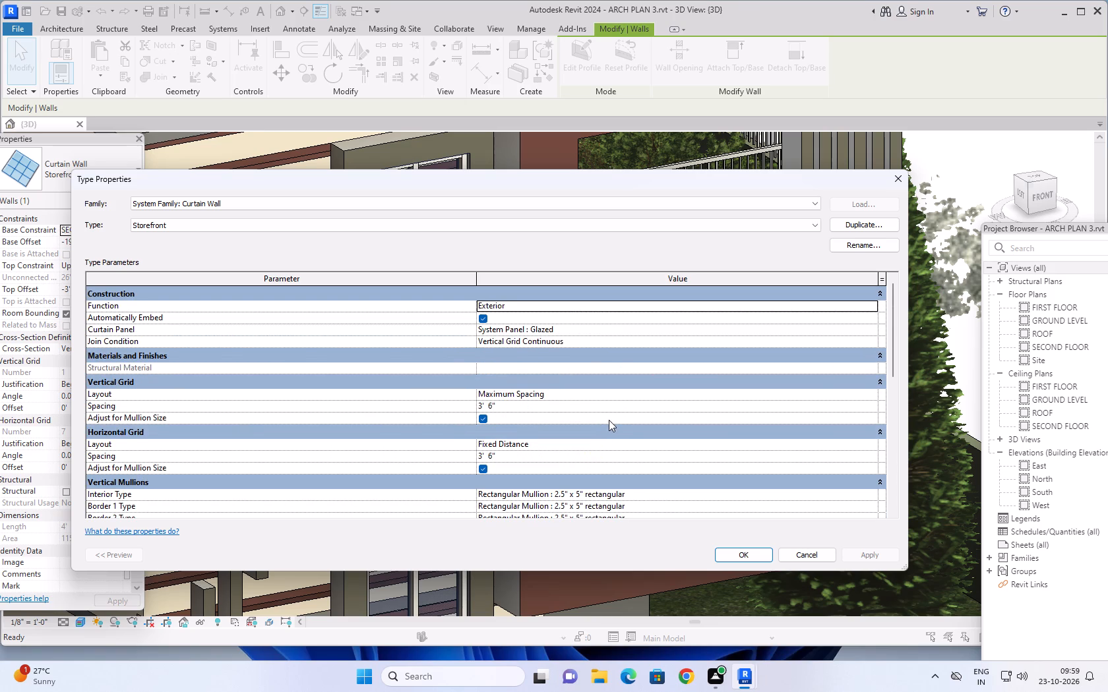
{"action": "scroll", "coordinate": [609, 420], "scroll_direction": "up", "scroll_amount": 5}
{"action": "scroll", "coordinate": [559, 431], "scroll_direction": "down", "scroll_amount": 3}
{"action": "scroll", "coordinate": [627, 424], "scroll_direction": "down", "scroll_amount": 3}
{"action": "scroll", "coordinate": [691, 431], "scroll_direction": "up", "scroll_amount": 4}
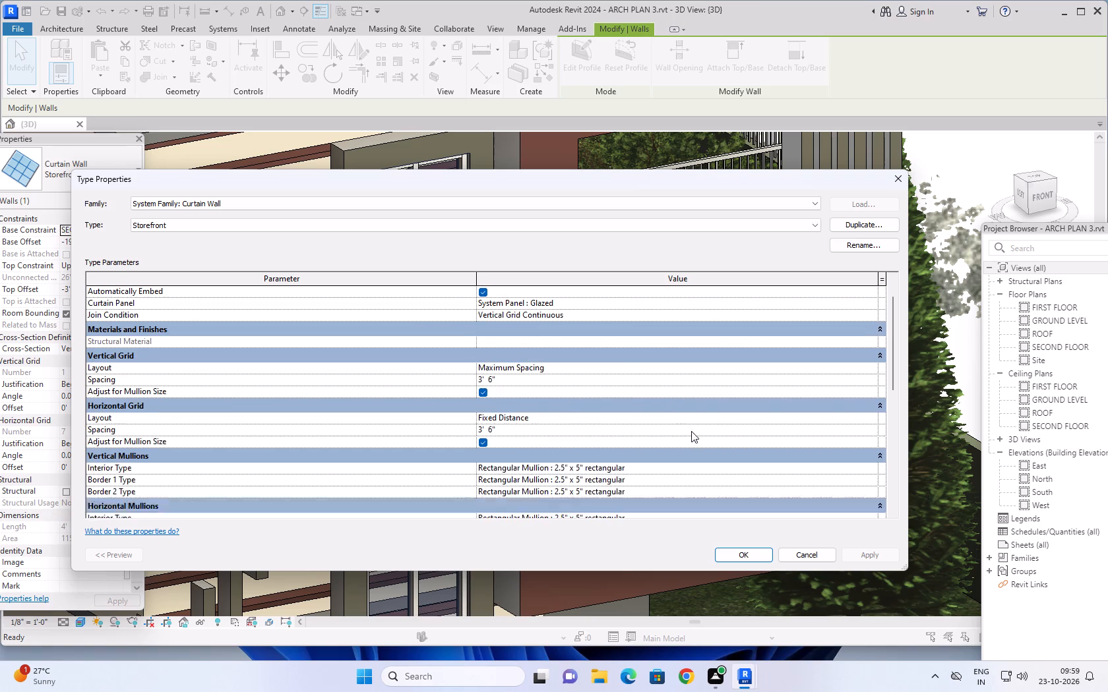
{"action": "scroll", "coordinate": [691, 431], "scroll_direction": "up", "scroll_amount": 6}
{"action": "scroll", "coordinate": [698, 405], "scroll_direction": "down", "scroll_amount": 2}
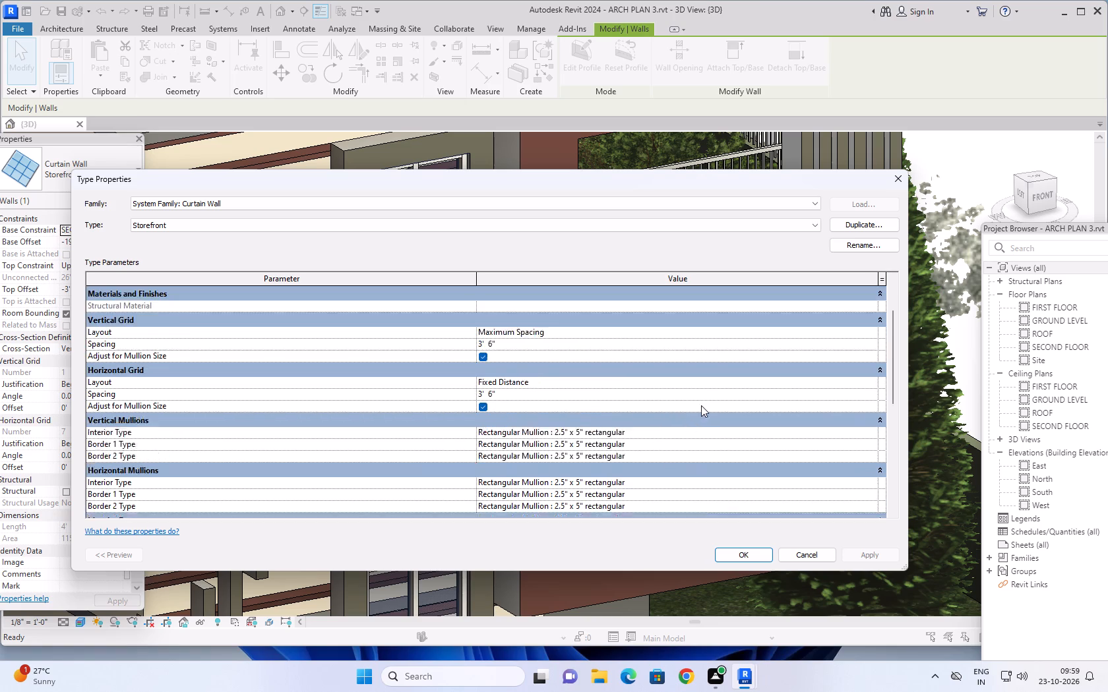
{"action": "scroll", "coordinate": [701, 405], "scroll_direction": "down", "scroll_amount": 11}
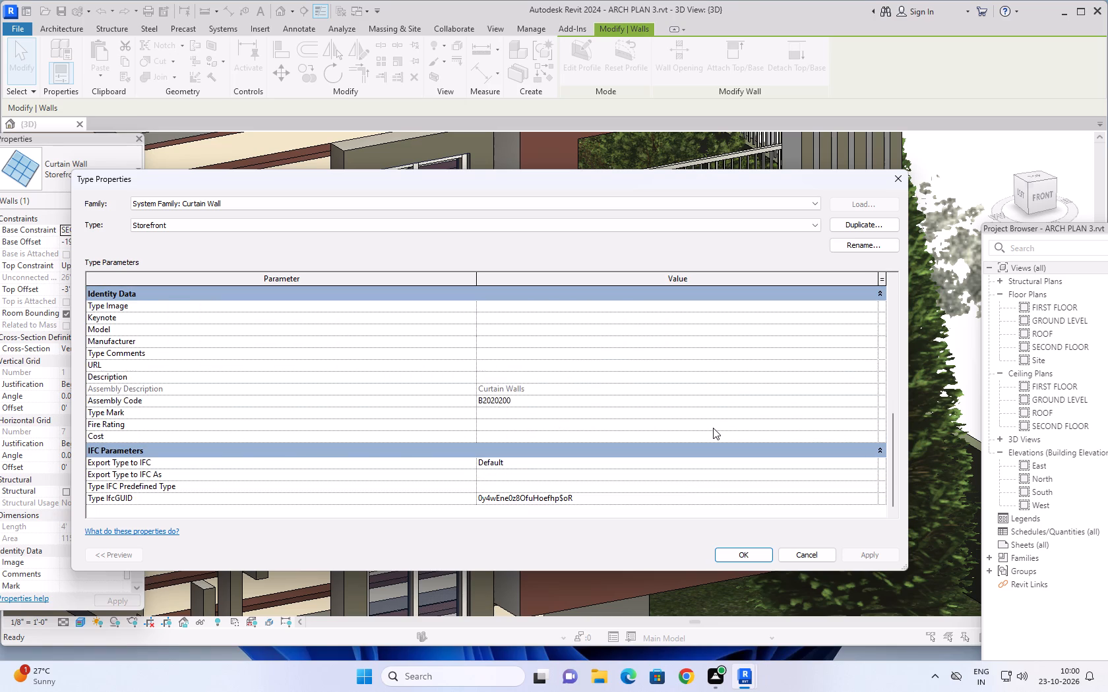
{"action": "scroll", "coordinate": [713, 428], "scroll_direction": "up", "scroll_amount": 1}
{"action": "scroll", "coordinate": [713, 428], "scroll_direction": "down", "scroll_amount": 4}
{"action": "scroll", "coordinate": [628, 431], "scroll_direction": "down", "scroll_amount": 2}
{"action": "scroll", "coordinate": [543, 366], "scroll_direction": "up", "scroll_amount": 5}
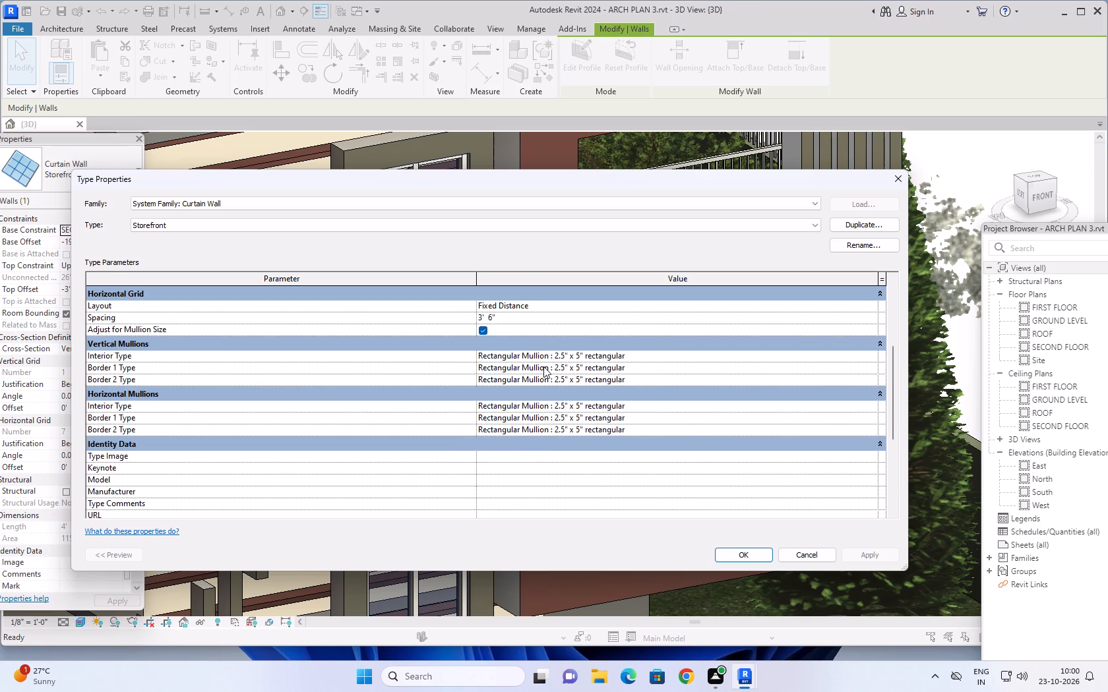
{"action": "scroll", "coordinate": [543, 366], "scroll_direction": "down", "scroll_amount": 1}
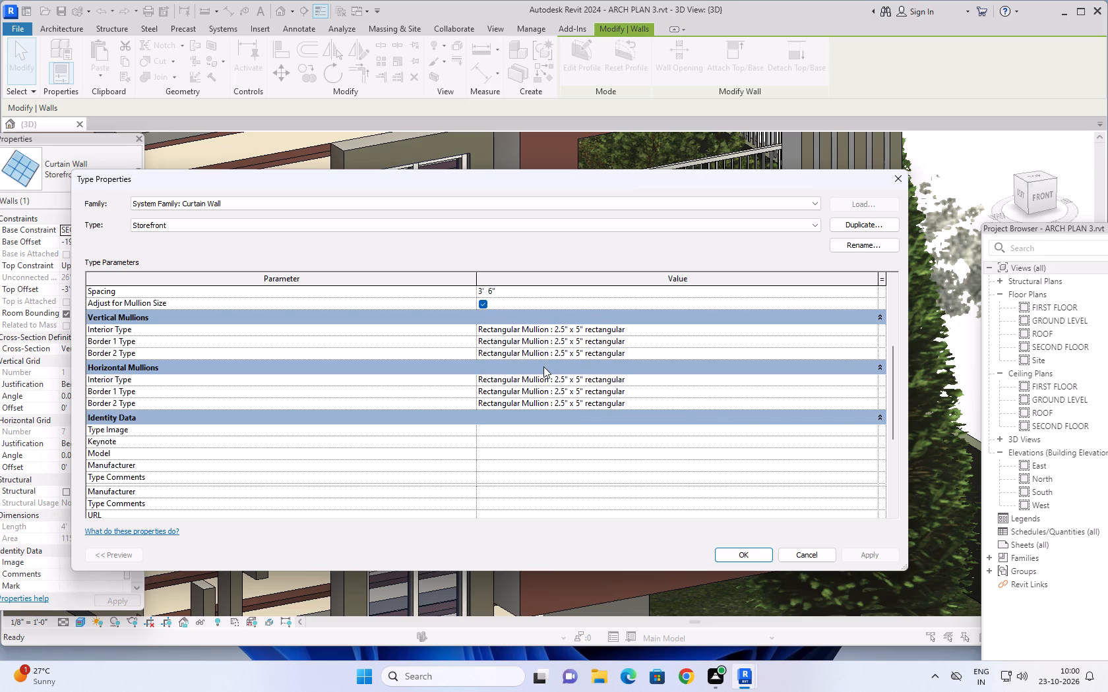
{"action": "scroll", "coordinate": [543, 366], "scroll_direction": "down", "scroll_amount": 6}
{"action": "scroll", "coordinate": [609, 399], "scroll_direction": "up", "scroll_amount": 13}
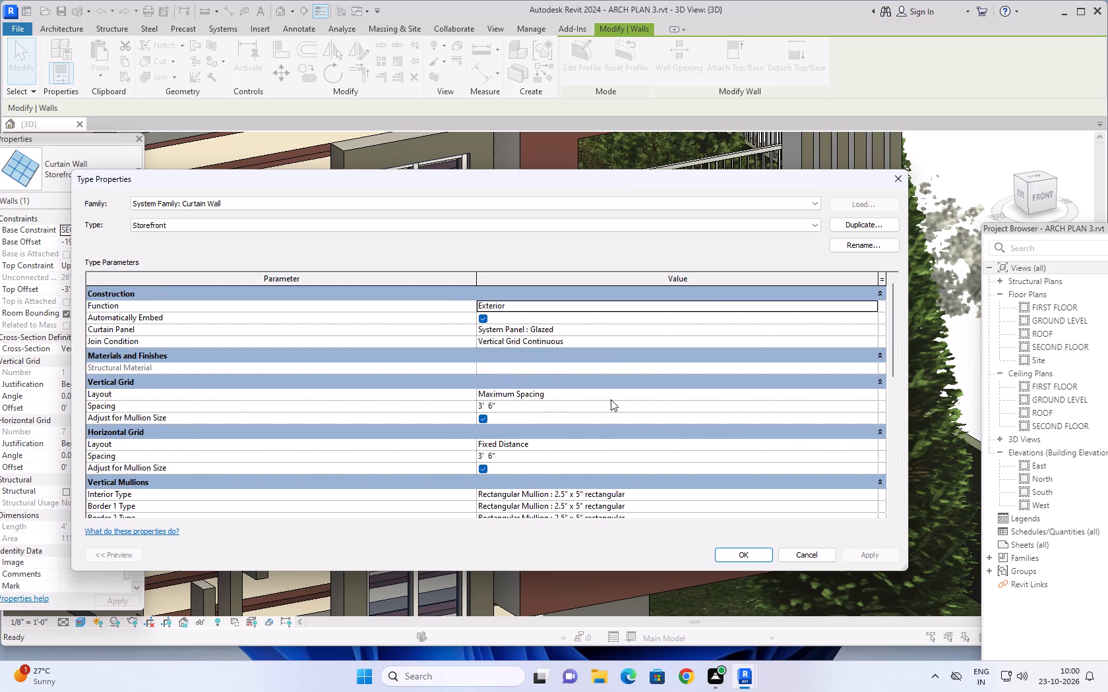
{"action": "scroll", "coordinate": [611, 399], "scroll_direction": "up", "scroll_amount": 5}
{"action": "left_click", "coordinate": [900, 181]}
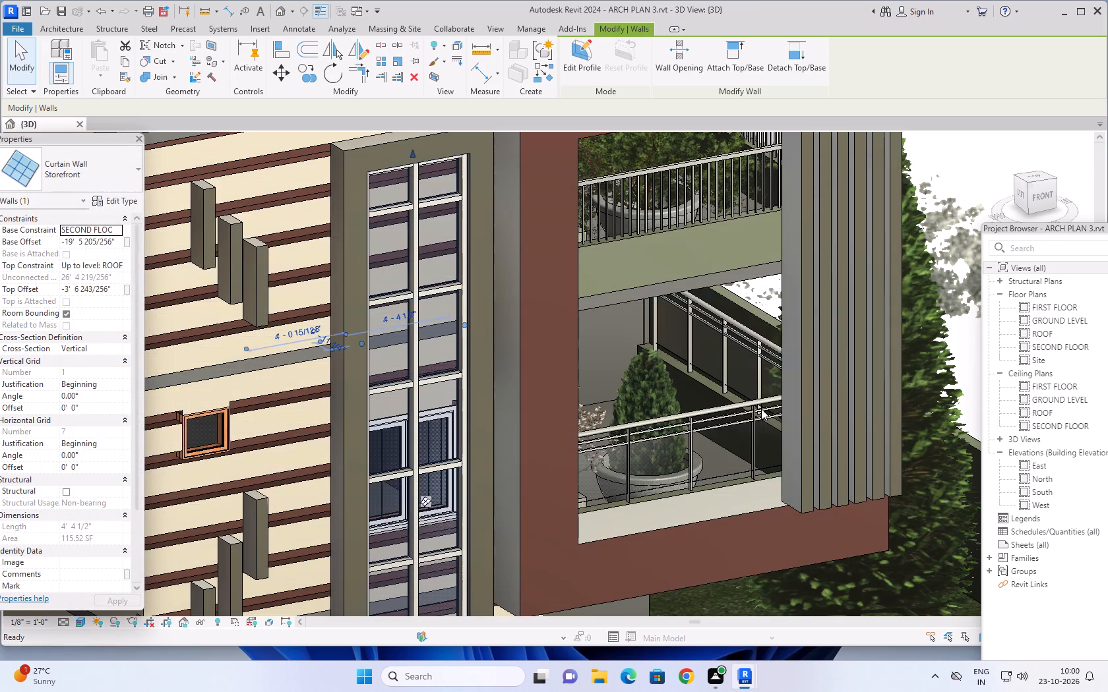
Examine the house exterior around the tall curtain wall, from the left side and the front-left corner, close up and as a whole.
{"action": "scroll", "coordinate": [605, 374], "scroll_direction": "down", "scroll_amount": 1}
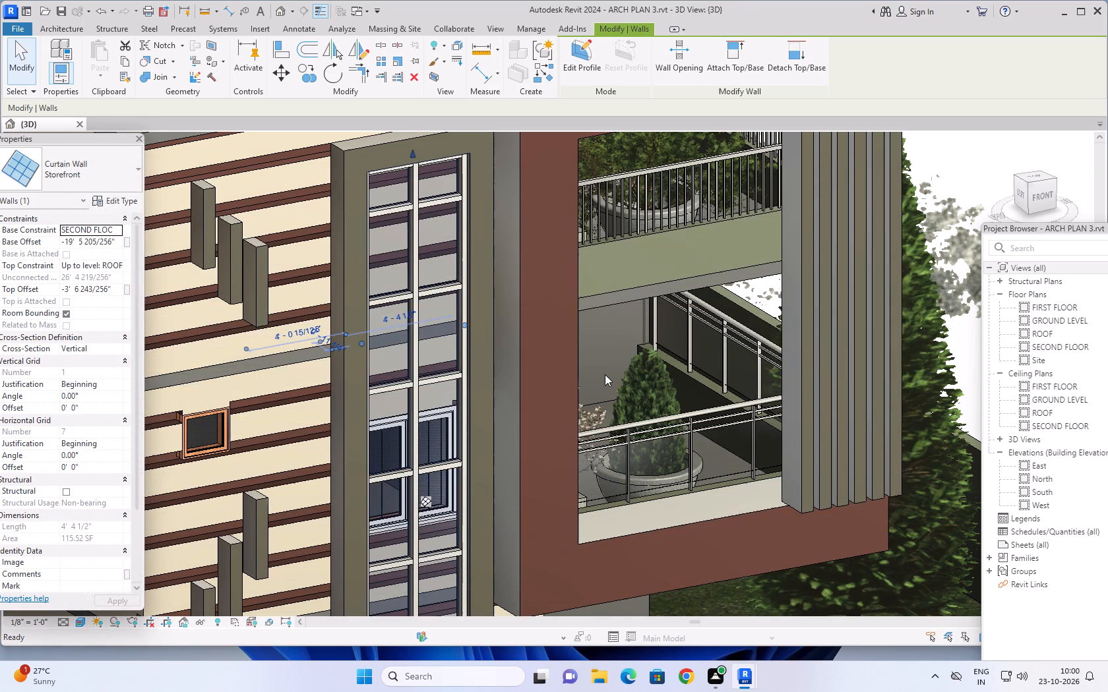
{"action": "scroll", "coordinate": [605, 374], "scroll_direction": "down", "scroll_amount": 1}
{"action": "middle_click_drag", "start_coordinate": [603, 373], "coordinate": [673, 397], "text": "shift"}
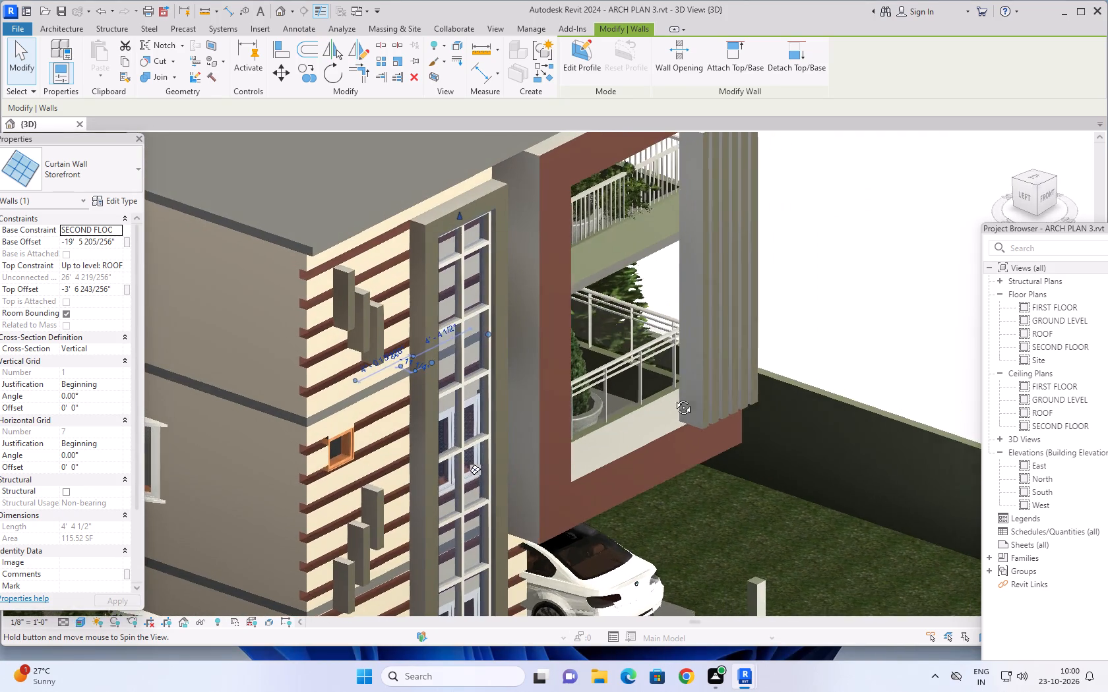
{"action": "middle_click_drag", "start_coordinate": [673, 397], "coordinate": [752, 365], "text": "shift"}
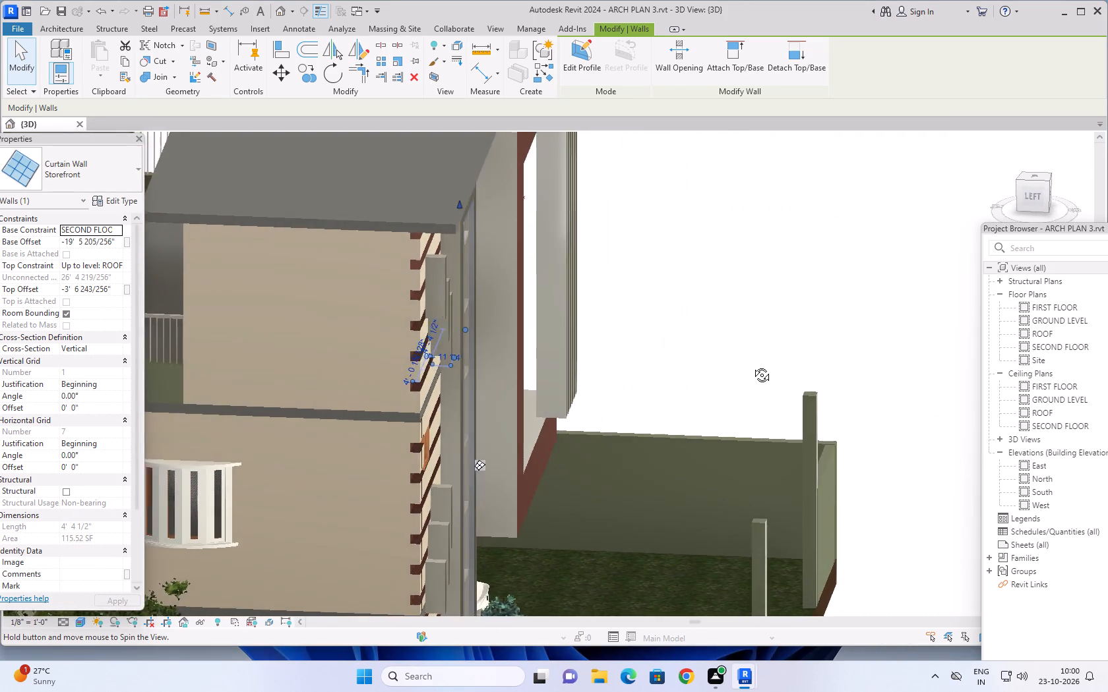
{"action": "middle_click_drag", "start_coordinate": [752, 365], "coordinate": [797, 359], "text": "shift"}
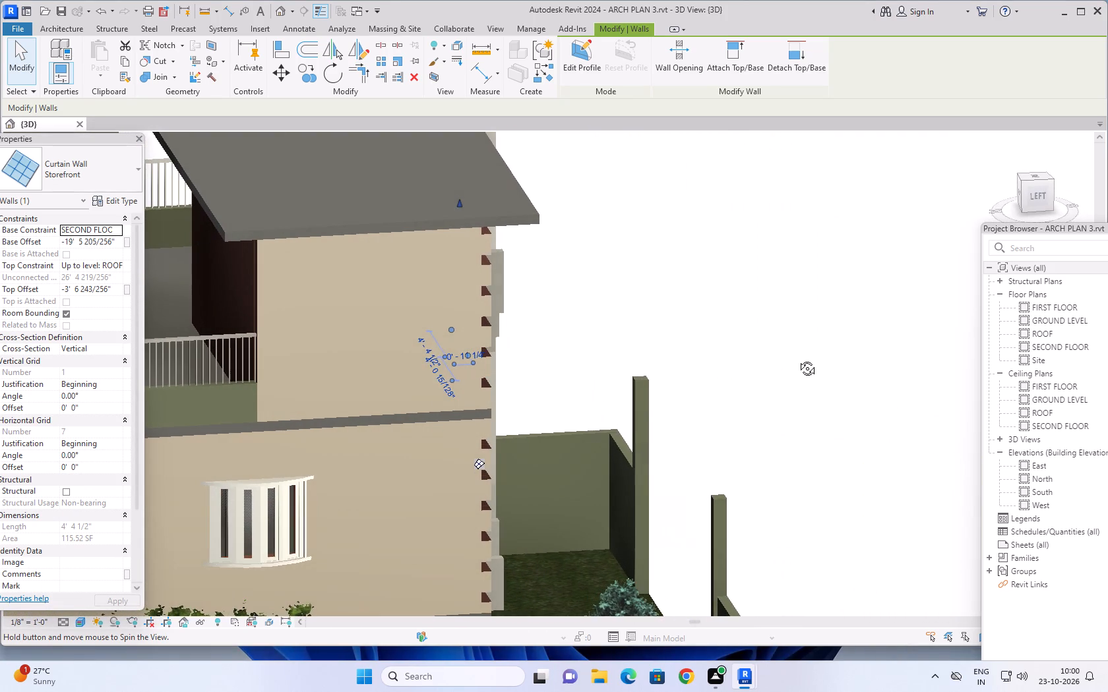
{"action": "middle_click_drag", "start_coordinate": [797, 359], "coordinate": [656, 447], "text": "shift"}
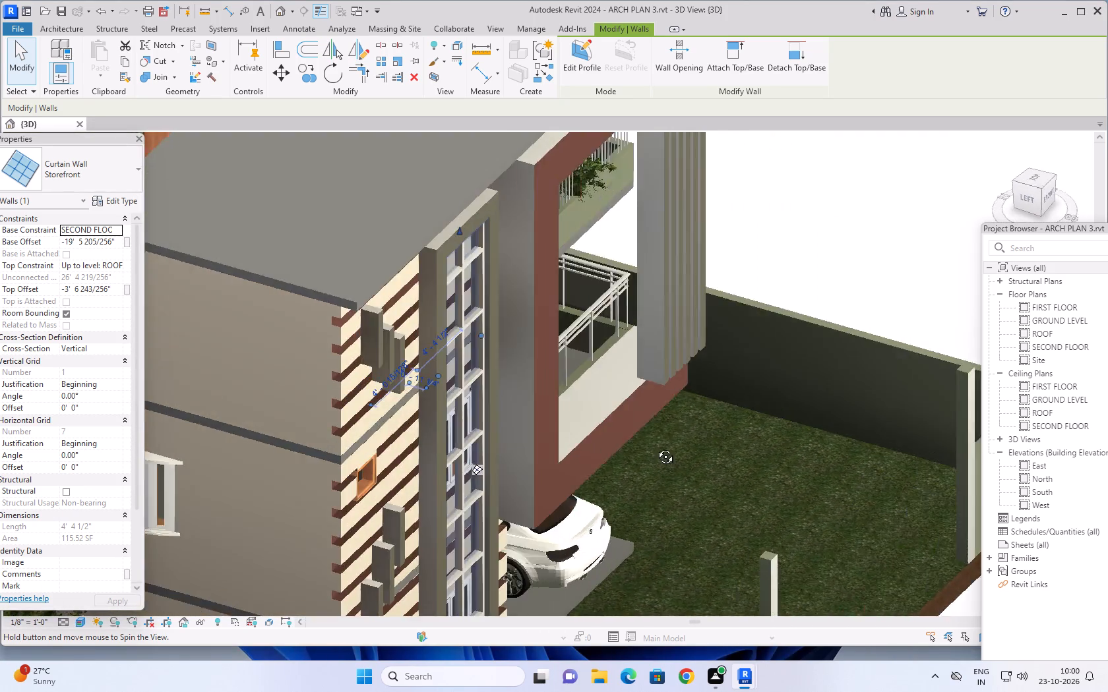
{"action": "middle_click_drag", "start_coordinate": [656, 447], "coordinate": [612, 436], "text": "shift"}
{"action": "scroll", "coordinate": [615, 410], "scroll_direction": "down", "scroll_amount": 1}
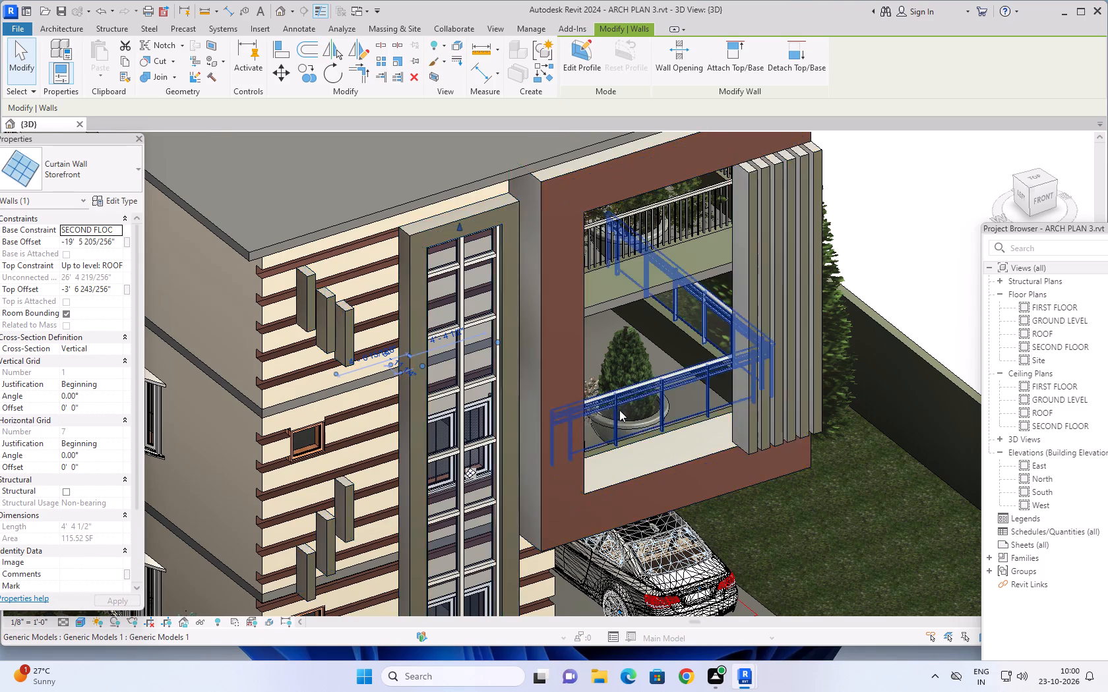
{"action": "scroll", "coordinate": [654, 420], "scroll_direction": "down", "scroll_amount": 1}
{"action": "middle_click_drag", "start_coordinate": [766, 496], "coordinate": [830, 446]}
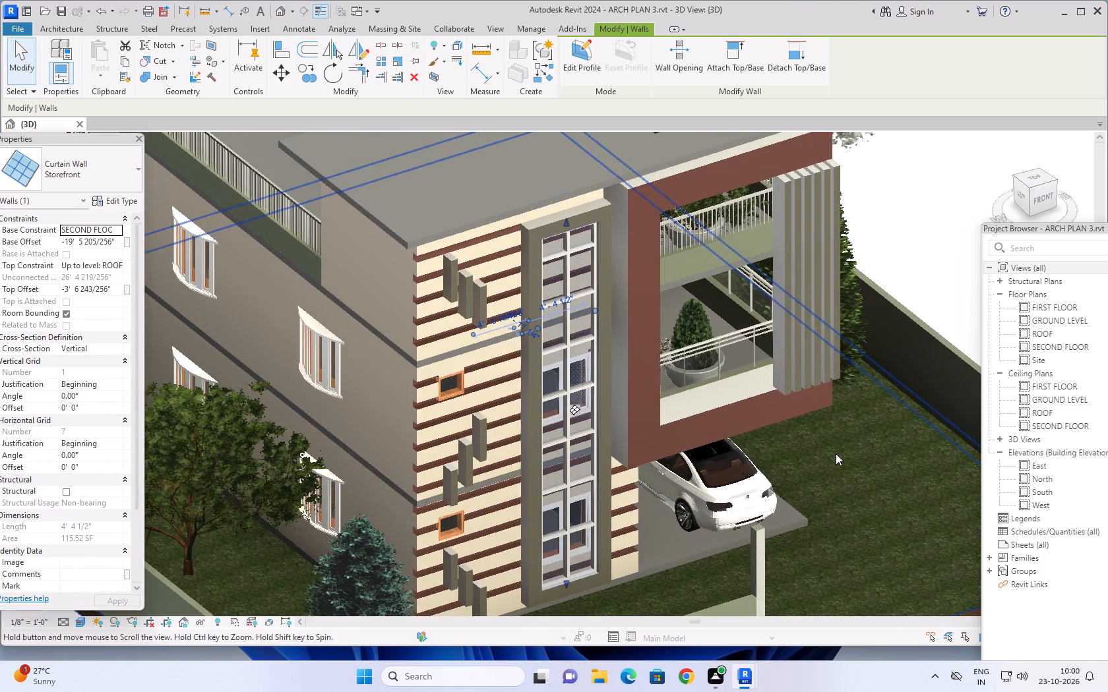
{"action": "middle_click_drag", "start_coordinate": [834, 461], "coordinate": [844, 408]}
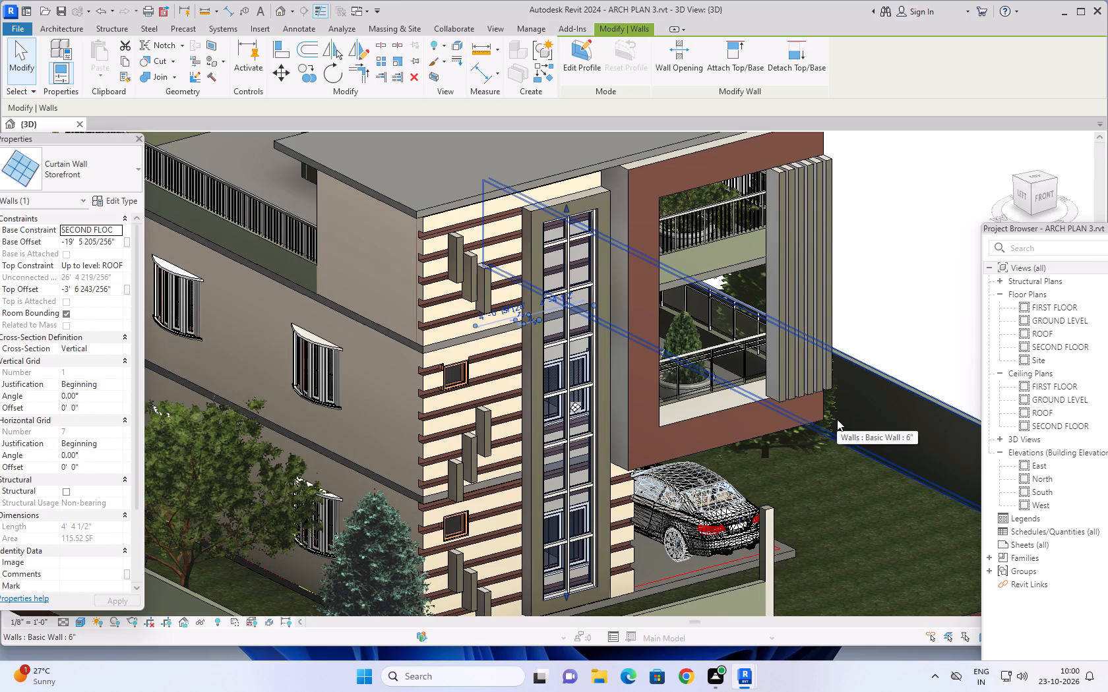
{"action": "scroll", "coordinate": [837, 419], "scroll_direction": "up", "scroll_amount": 1}
{"action": "scroll", "coordinate": [837, 419], "scroll_direction": "down", "scroll_amount": 4}
{"action": "scroll", "coordinate": [837, 419], "scroll_direction": "up", "scroll_amount": 1}
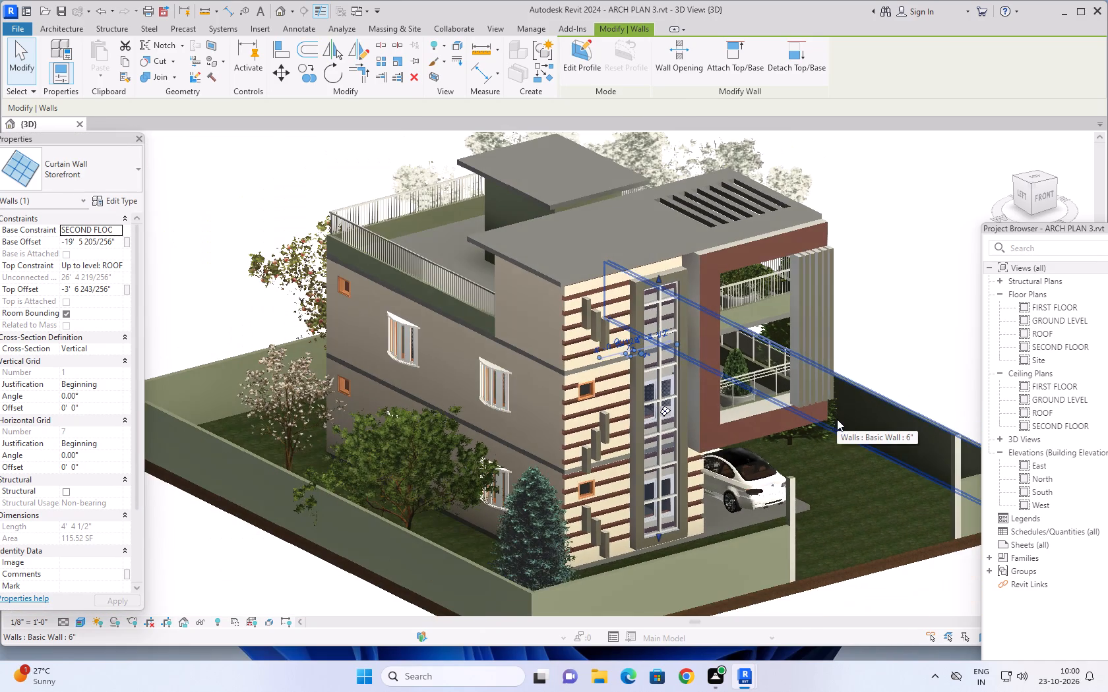
{"action": "scroll", "coordinate": [837, 419], "scroll_direction": "up", "scroll_amount": 2}
{"action": "scroll", "coordinate": [837, 419], "scroll_direction": "down", "scroll_amount": 2}
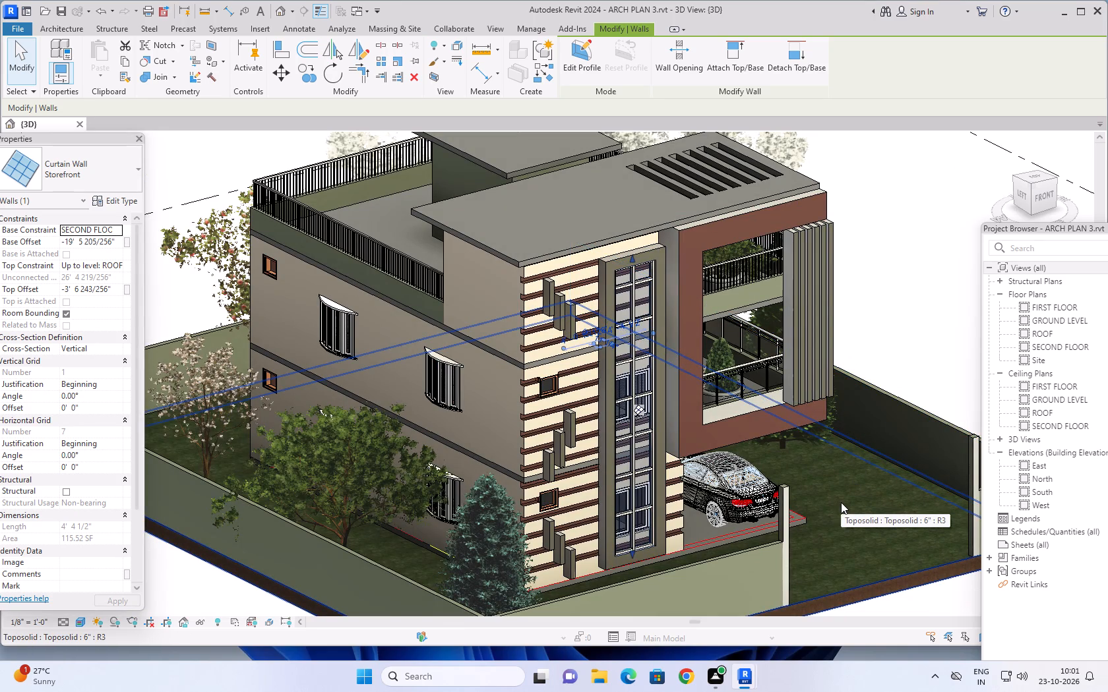
{"action": "middle_click_drag", "start_coordinate": [847, 521], "coordinate": [873, 471], "text": "shift"}
{"action": "middle_click_drag", "start_coordinate": [853, 515], "coordinate": [788, 538]}
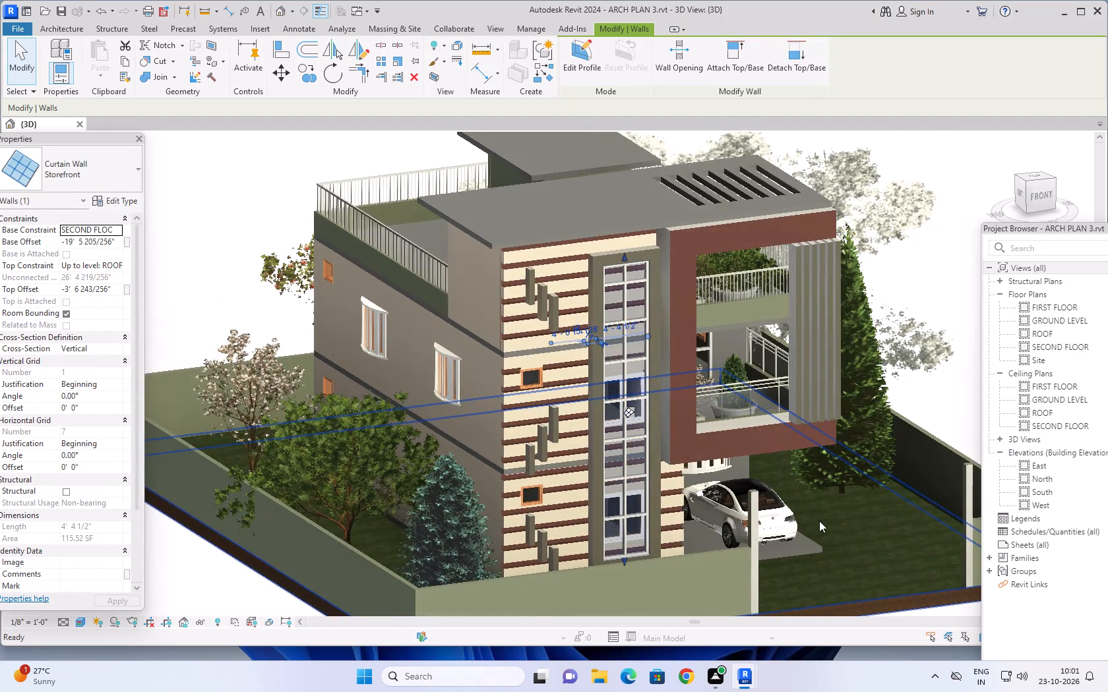
{"action": "scroll", "coordinate": [819, 521], "scroll_direction": "up", "scroll_amount": 2}
{"action": "middle_click_drag", "start_coordinate": [822, 519], "coordinate": [872, 511]}
{"action": "middle_click_drag", "start_coordinate": [882, 496], "coordinate": [881, 541]}
{"action": "scroll", "coordinate": [881, 541], "scroll_direction": "down", "scroll_amount": 1}
{"action": "middle_click_drag", "start_coordinate": [893, 562], "coordinate": [900, 548]}
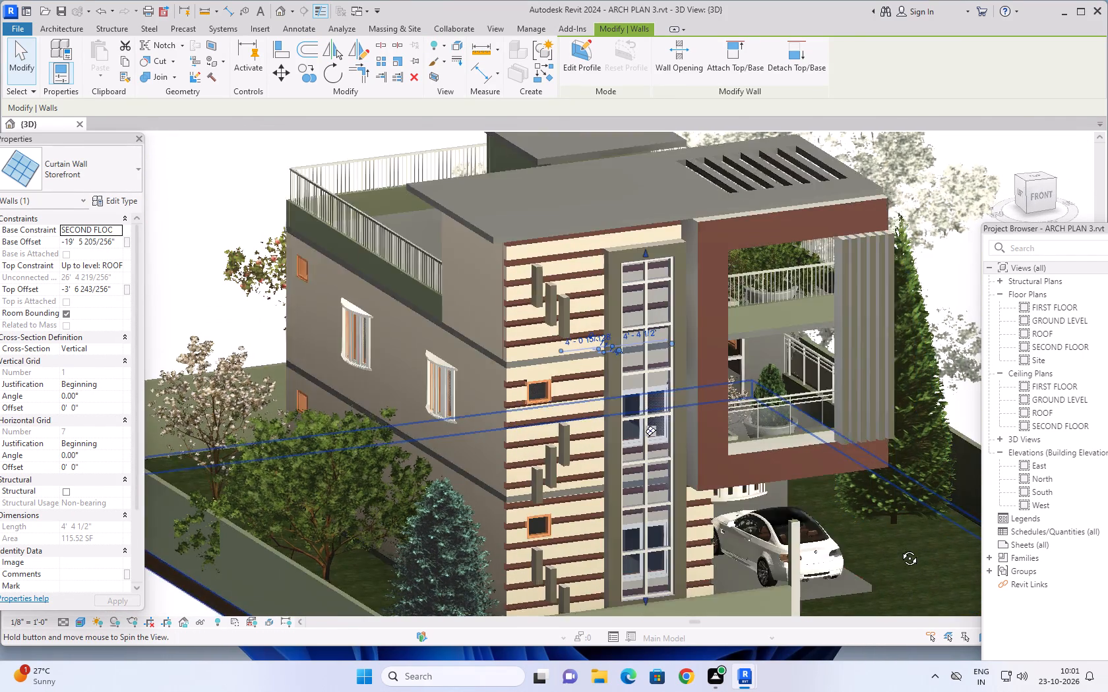
Examine the house exterior around the striped facade and tall curtain wall from the front, the front-left corner and the left side.
{"action": "middle_click_drag", "start_coordinate": [900, 548], "coordinate": [913, 524]}
{"action": "middle_click_drag", "start_coordinate": [913, 538], "coordinate": [897, 545], "text": "shift"}
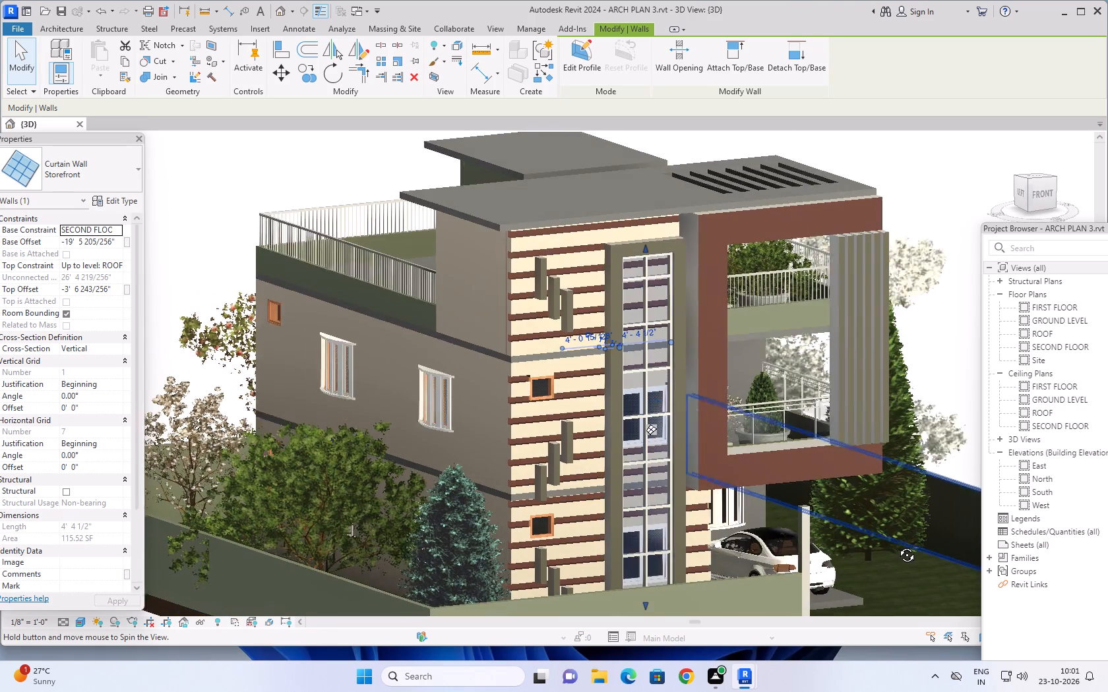
{"action": "middle_click_drag", "start_coordinate": [897, 545], "coordinate": [896, 546], "text": "shift"}
{"action": "scroll", "coordinate": [892, 567], "scroll_direction": "down", "scroll_amount": 1}
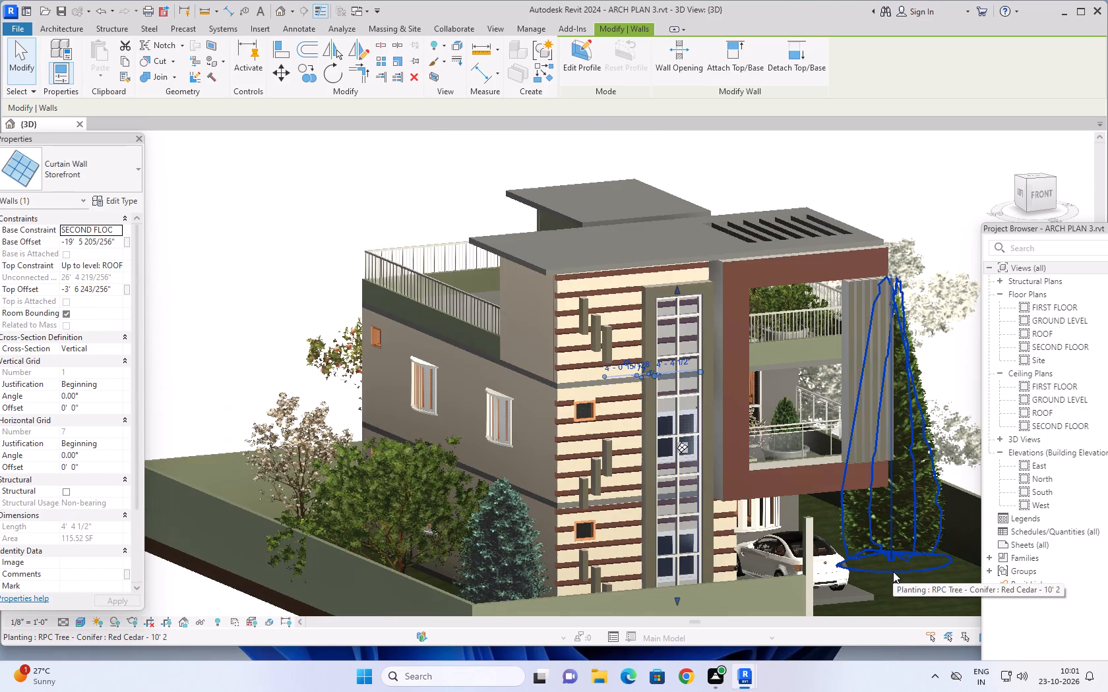
{"action": "middle_click_drag", "start_coordinate": [886, 569], "coordinate": [871, 552]}
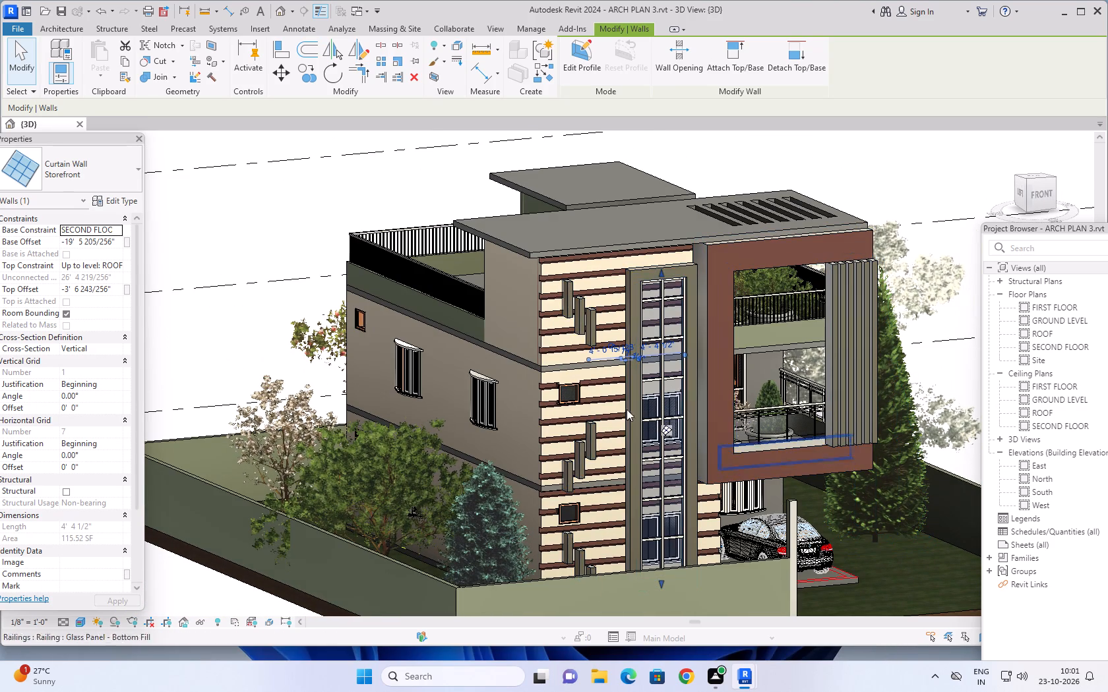
{"action": "middle_click_drag", "start_coordinate": [535, 333], "coordinate": [598, 328], "text": "shift"}
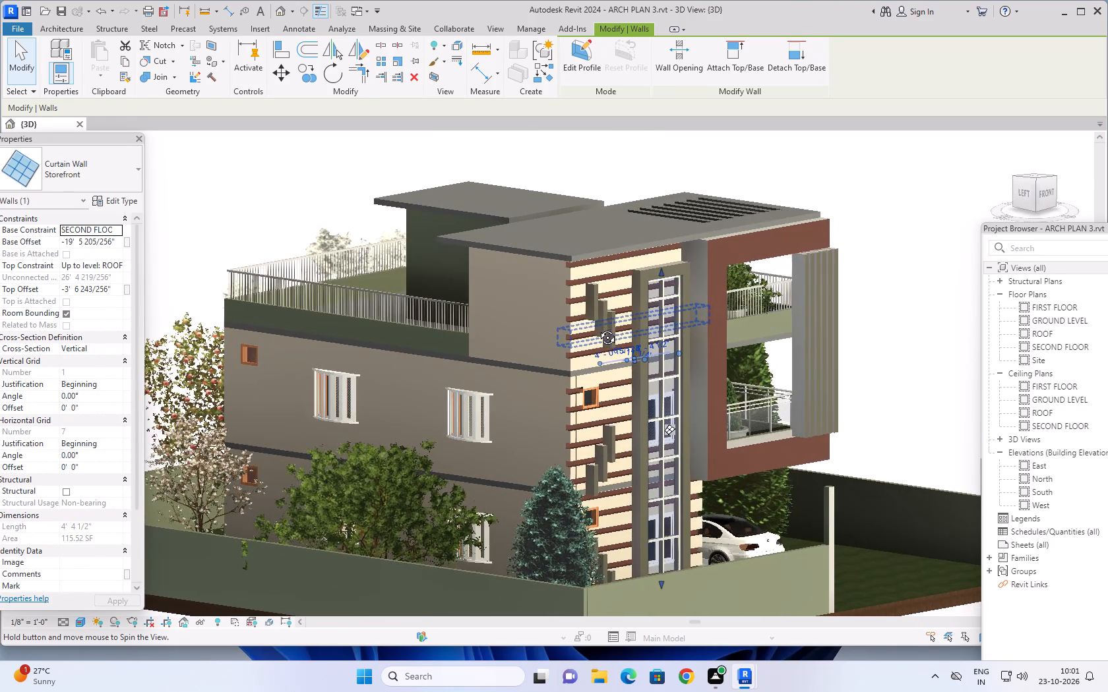
{"action": "middle_click_drag", "start_coordinate": [598, 328], "coordinate": [561, 394], "text": "shift"}
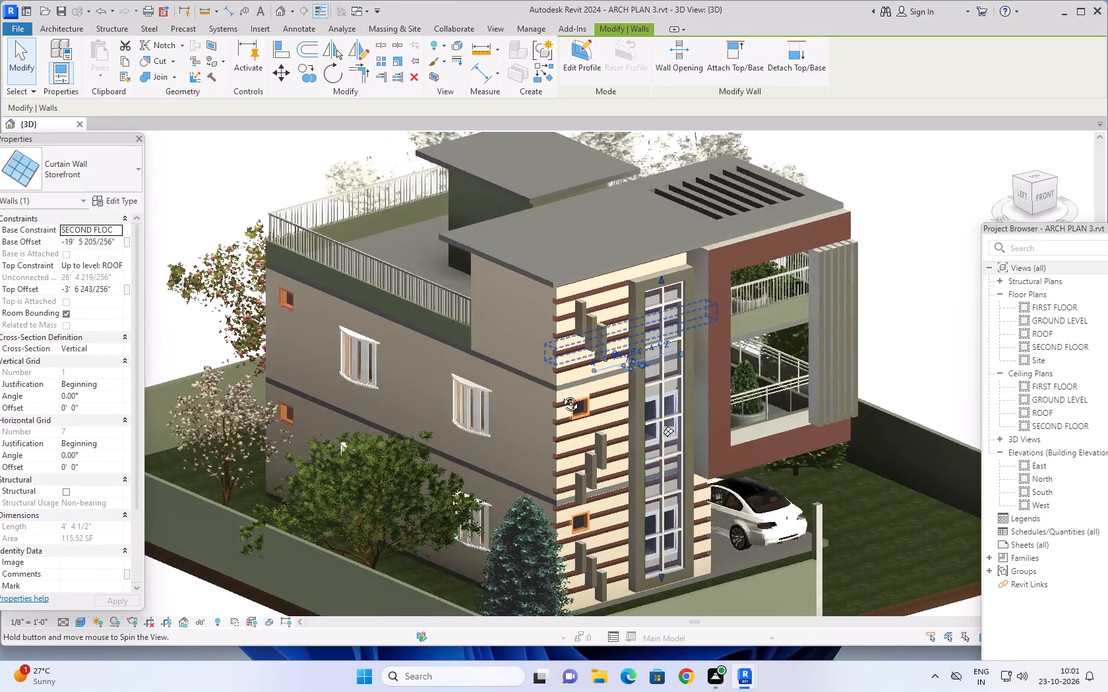
{"action": "middle_click_drag", "start_coordinate": [561, 394], "coordinate": [423, 378], "text": "shift"}
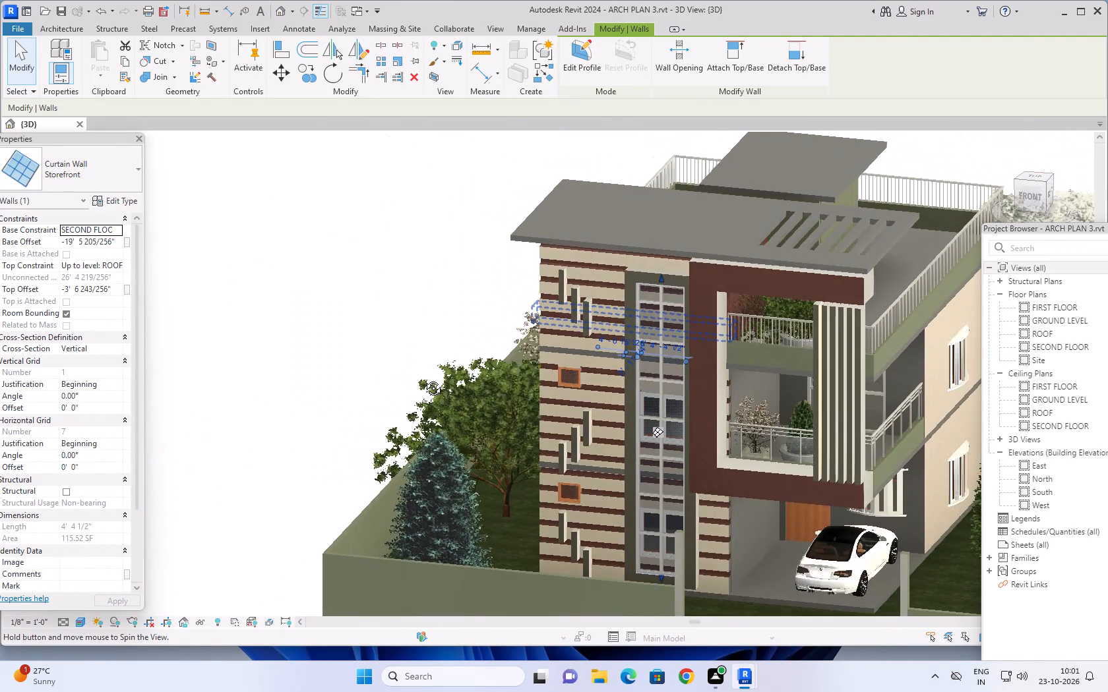
{"action": "middle_click_drag", "start_coordinate": [423, 378], "coordinate": [549, 420], "text": "shift"}
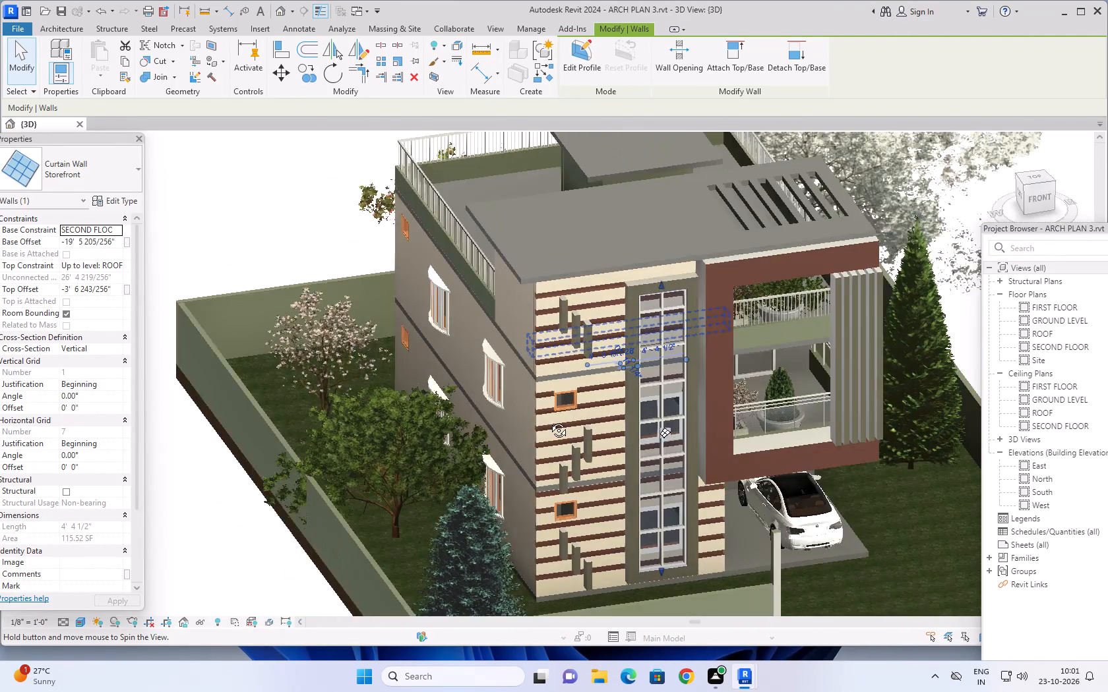
{"action": "middle_click_drag", "start_coordinate": [549, 420], "coordinate": [590, 385], "text": "shift"}
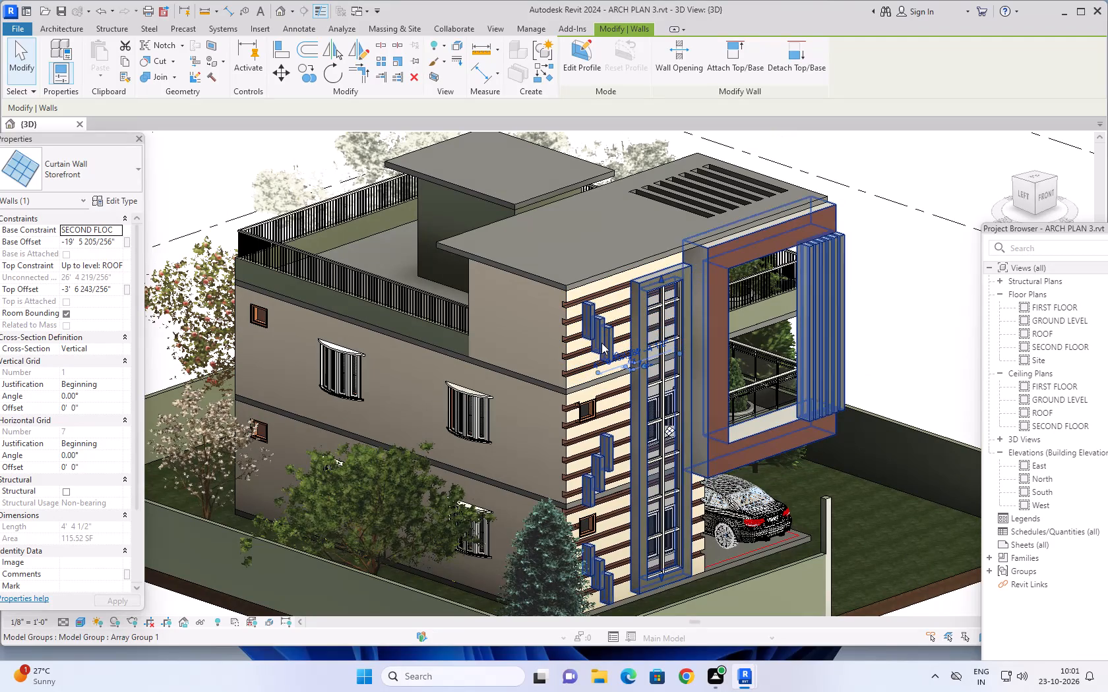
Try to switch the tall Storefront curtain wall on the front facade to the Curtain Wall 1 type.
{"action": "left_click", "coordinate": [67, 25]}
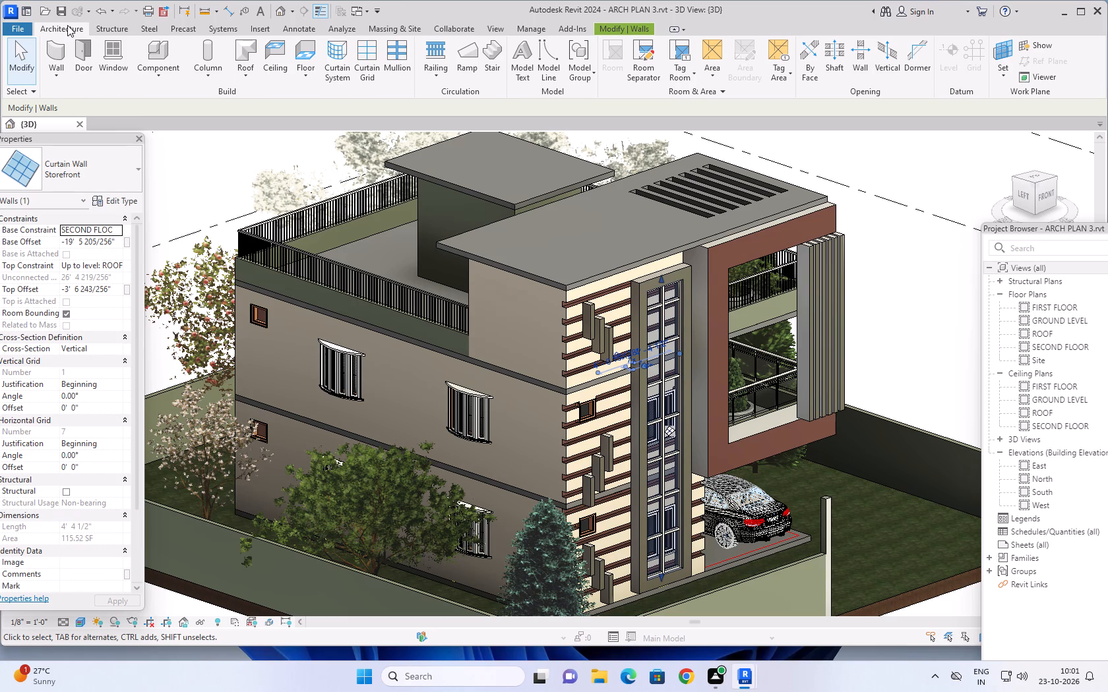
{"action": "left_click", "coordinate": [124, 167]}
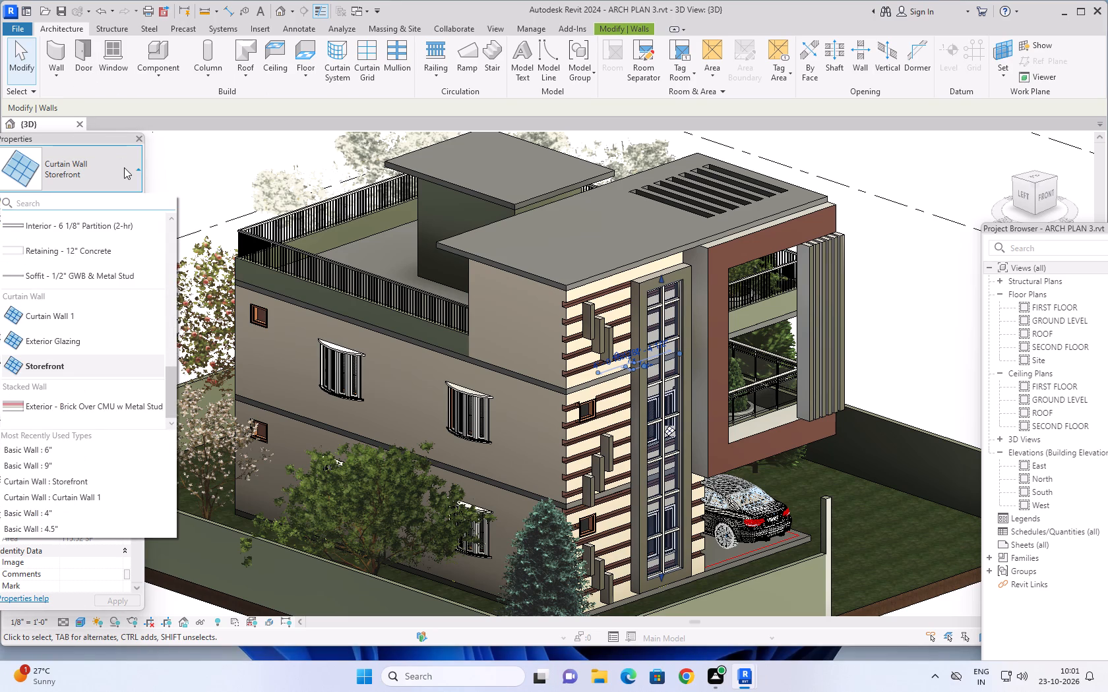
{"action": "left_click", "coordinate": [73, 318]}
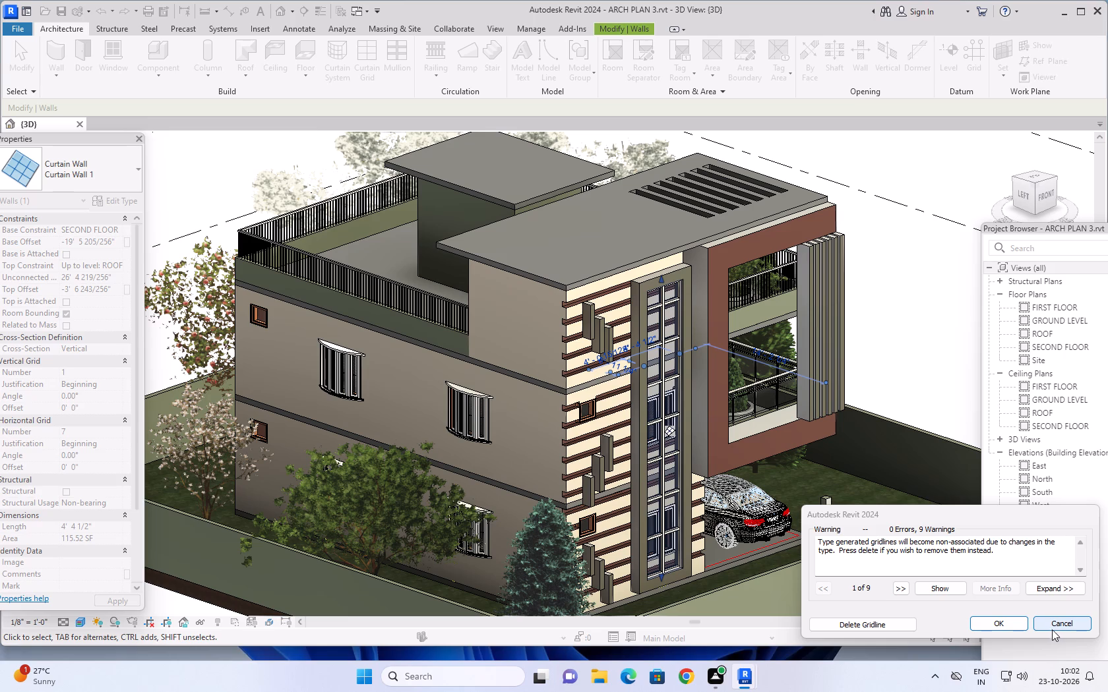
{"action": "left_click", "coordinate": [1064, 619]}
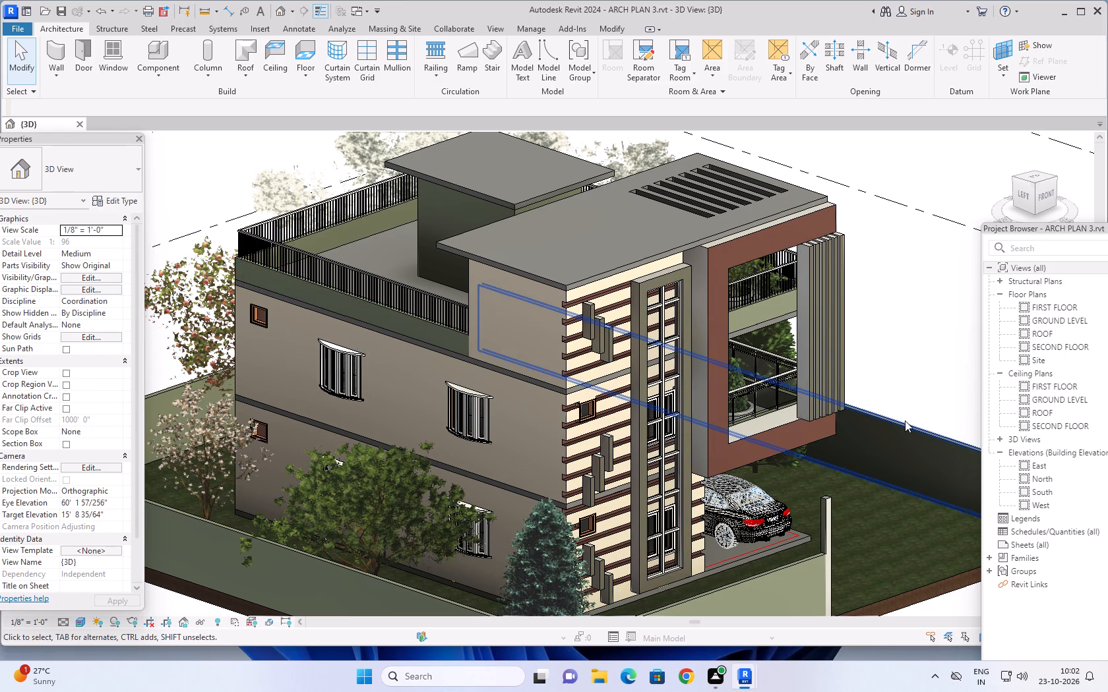
Examine the front and left sides of the house from several angles, ending close to the striped facade's corner.
{"action": "middle_click_drag", "start_coordinate": [907, 436], "coordinate": [891, 467]}
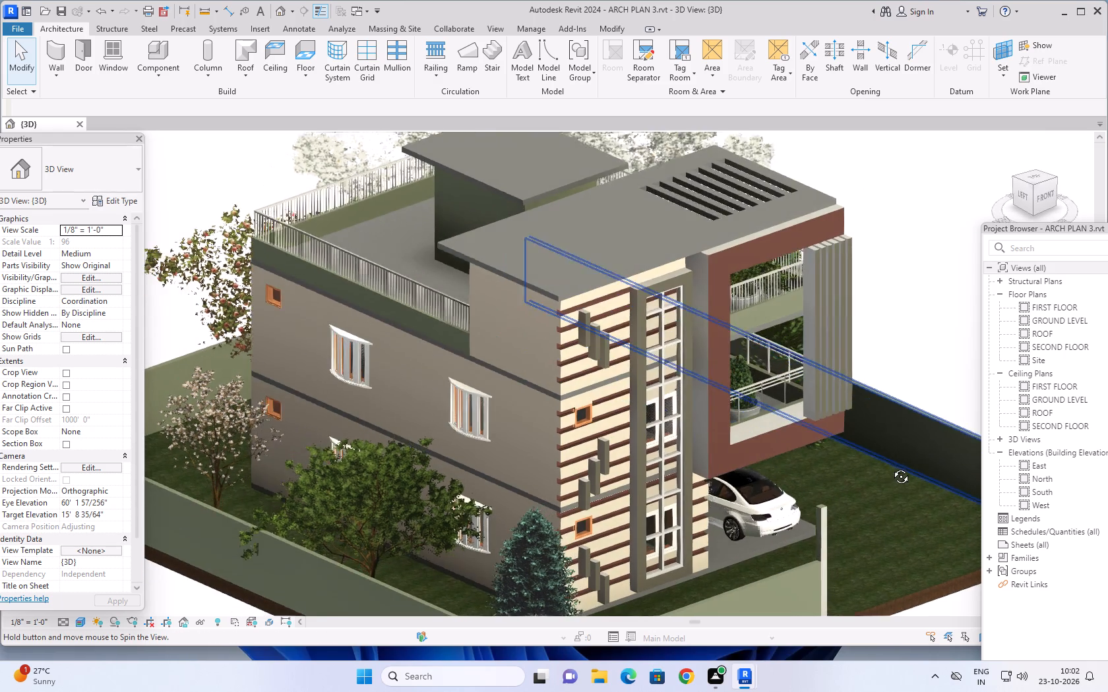
{"action": "middle_click_drag", "start_coordinate": [891, 467], "coordinate": [720, 450]}
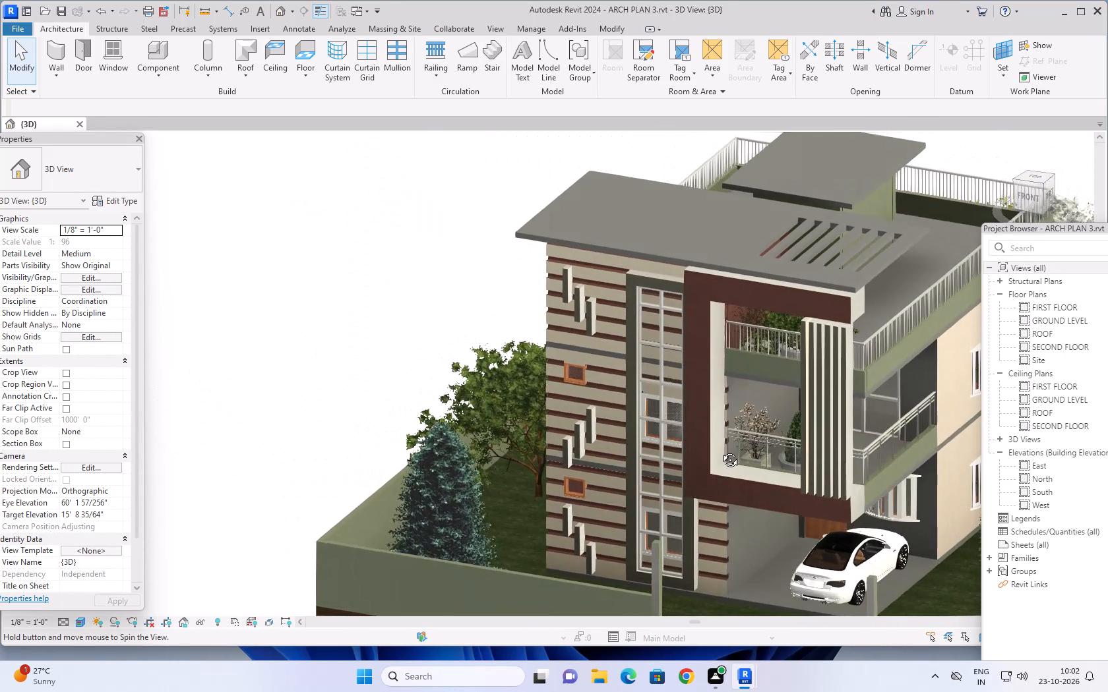
{"action": "middle_click_drag", "start_coordinate": [720, 450], "coordinate": [751, 364]}
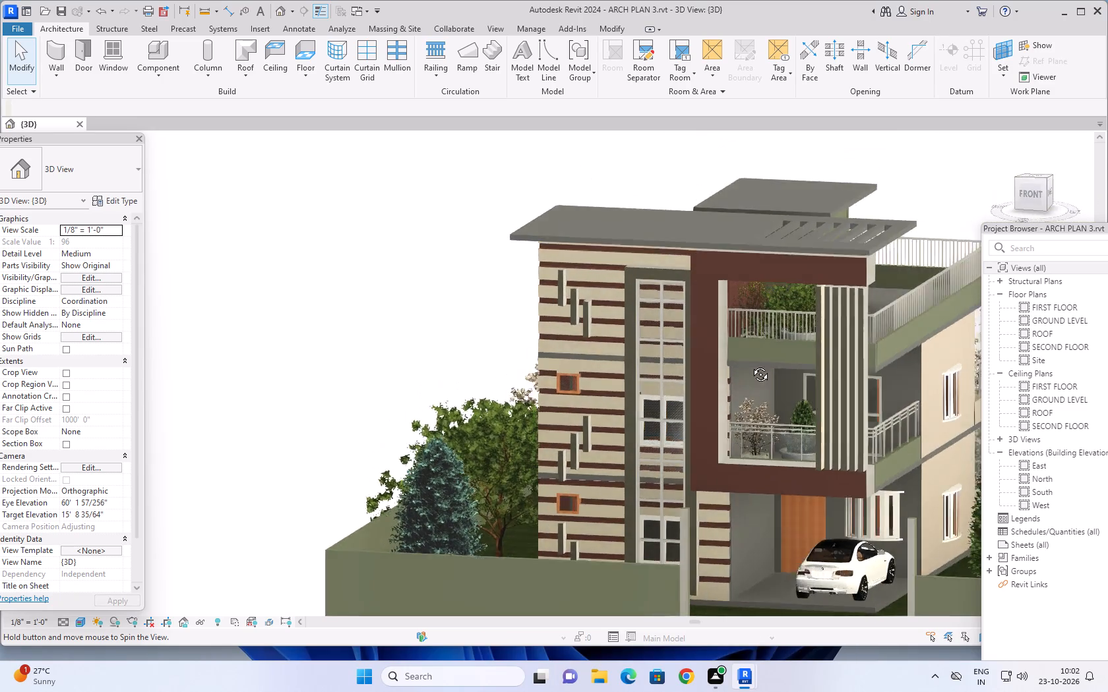
{"action": "middle_click_drag", "start_coordinate": [751, 364], "coordinate": [854, 464]}
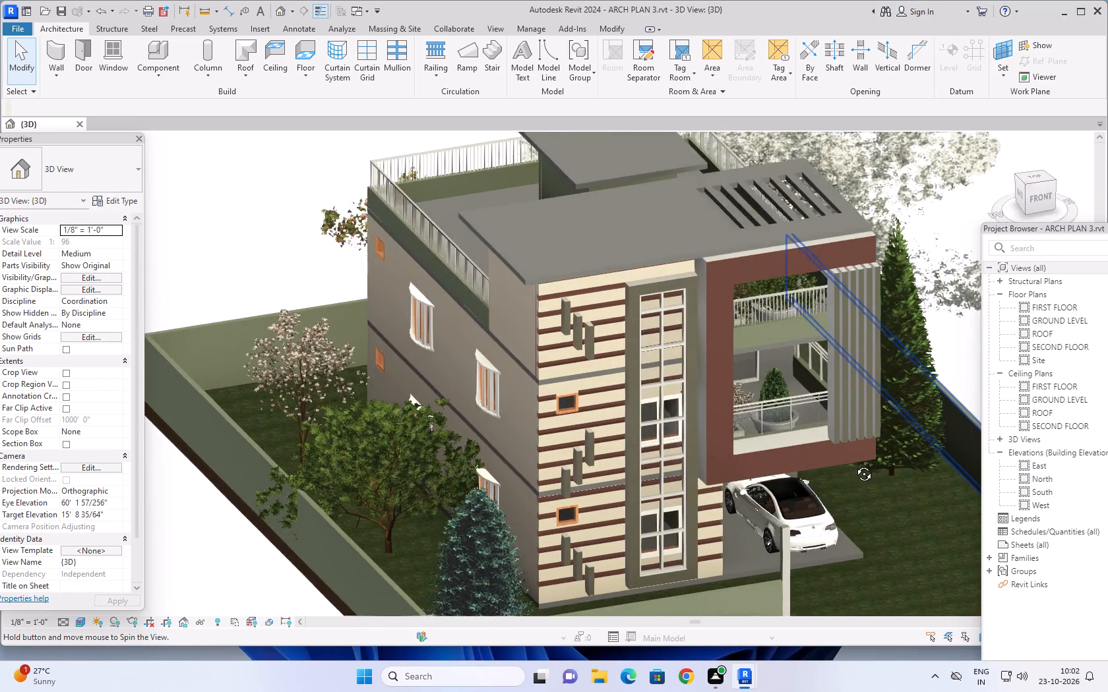
{"action": "middle_click_drag", "start_coordinate": [854, 464], "coordinate": [935, 430]}
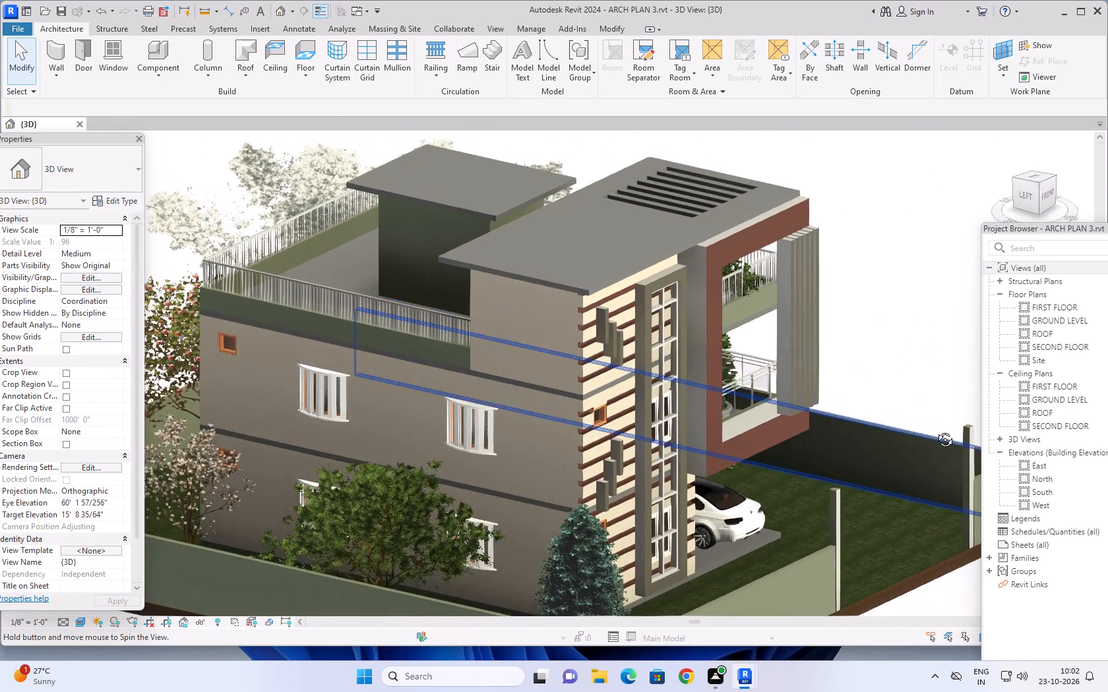
{"action": "middle_click_drag", "start_coordinate": [935, 430], "coordinate": [937, 426]}
{"action": "scroll", "coordinate": [865, 471], "scroll_direction": "up", "scroll_amount": 2}
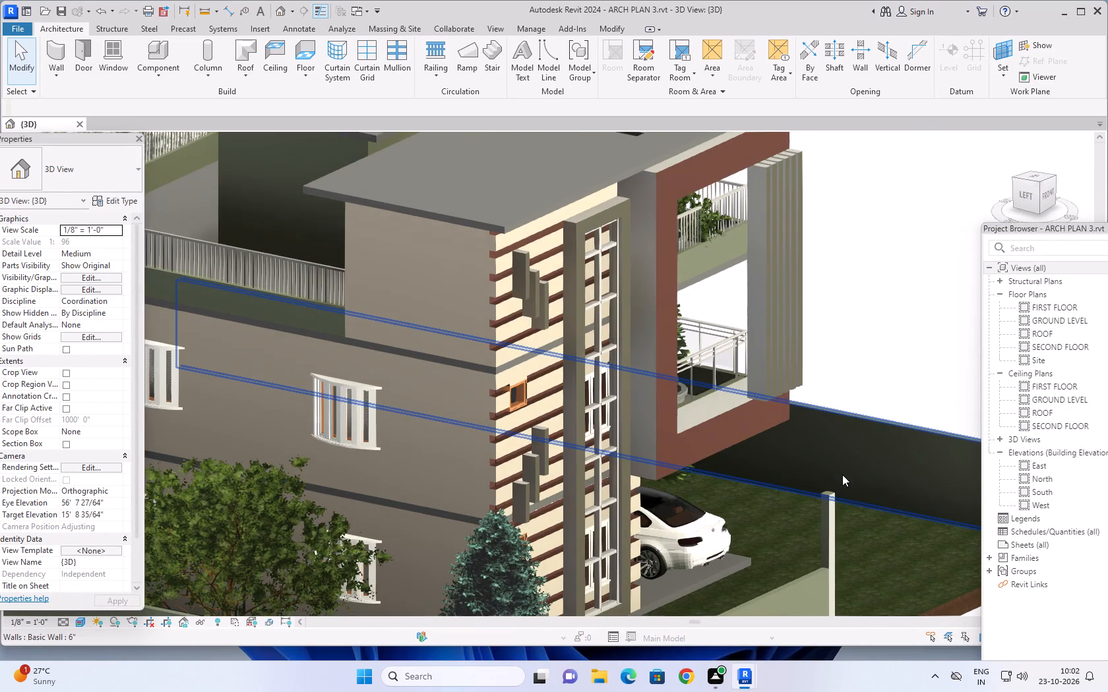
{"action": "middle_click_drag", "start_coordinate": [812, 471], "coordinate": [844, 467], "text": "shift"}
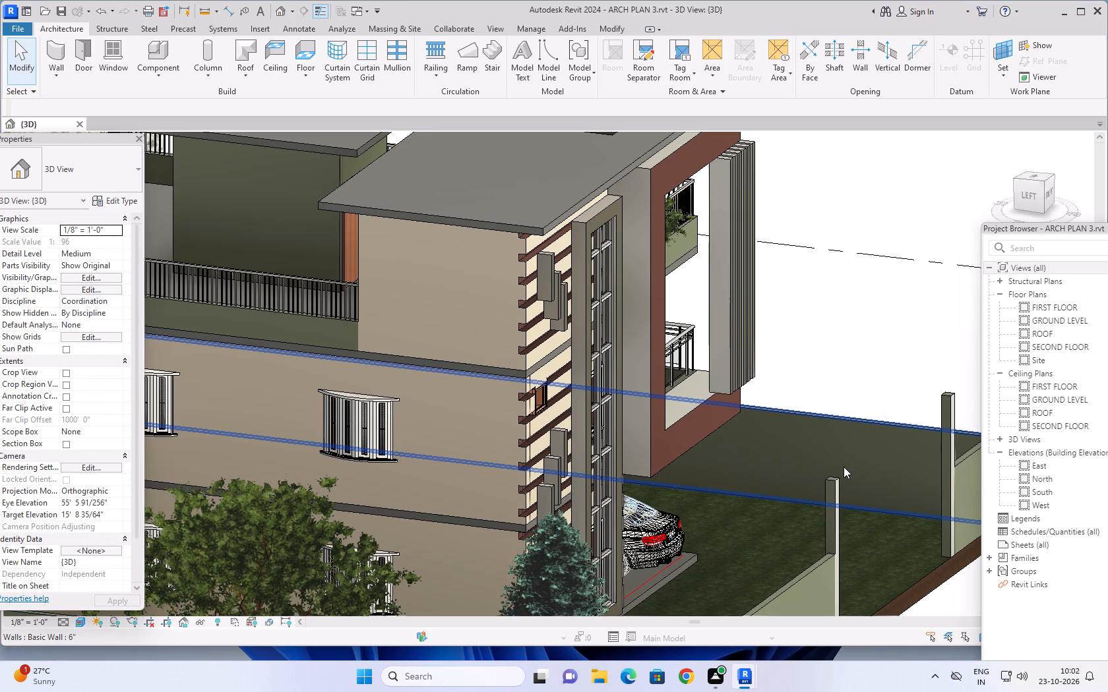
Set the structure layer's material of the 9" Basic Wall type to wood and apply it to the type.
{"action": "left_click", "coordinate": [56, 50]}
{"action": "left_click", "coordinate": [100, 178]}
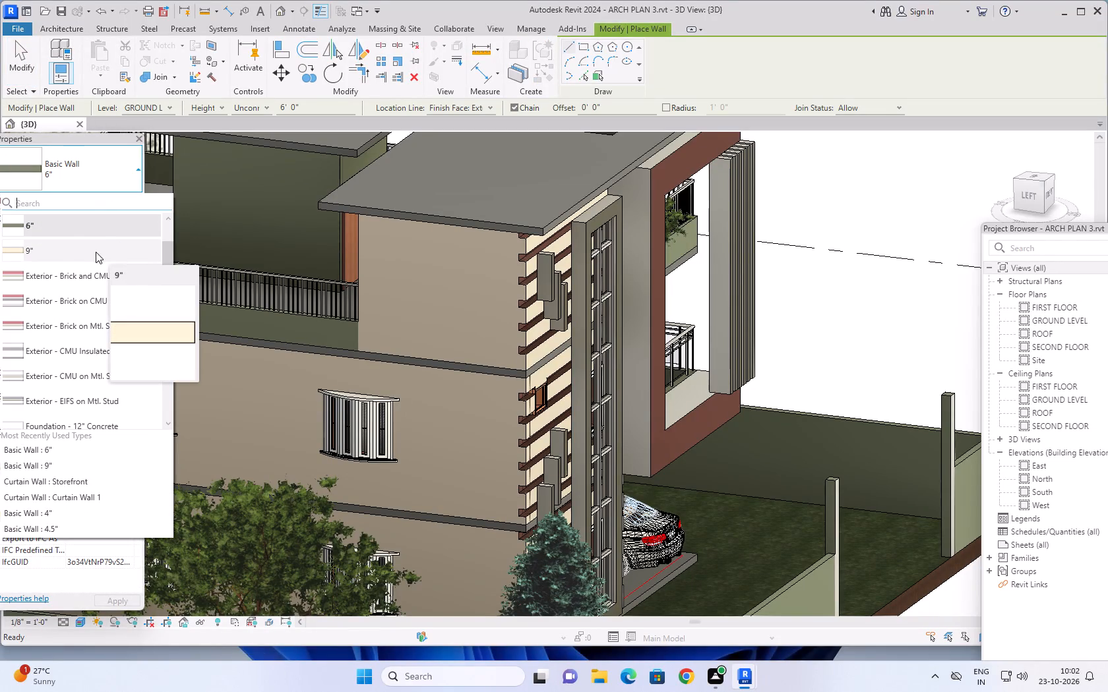
{"action": "scroll", "coordinate": [94, 254], "scroll_direction": "down", "scroll_amount": 2}
{"action": "scroll", "coordinate": [92, 256], "scroll_direction": "up", "scroll_amount": 4}
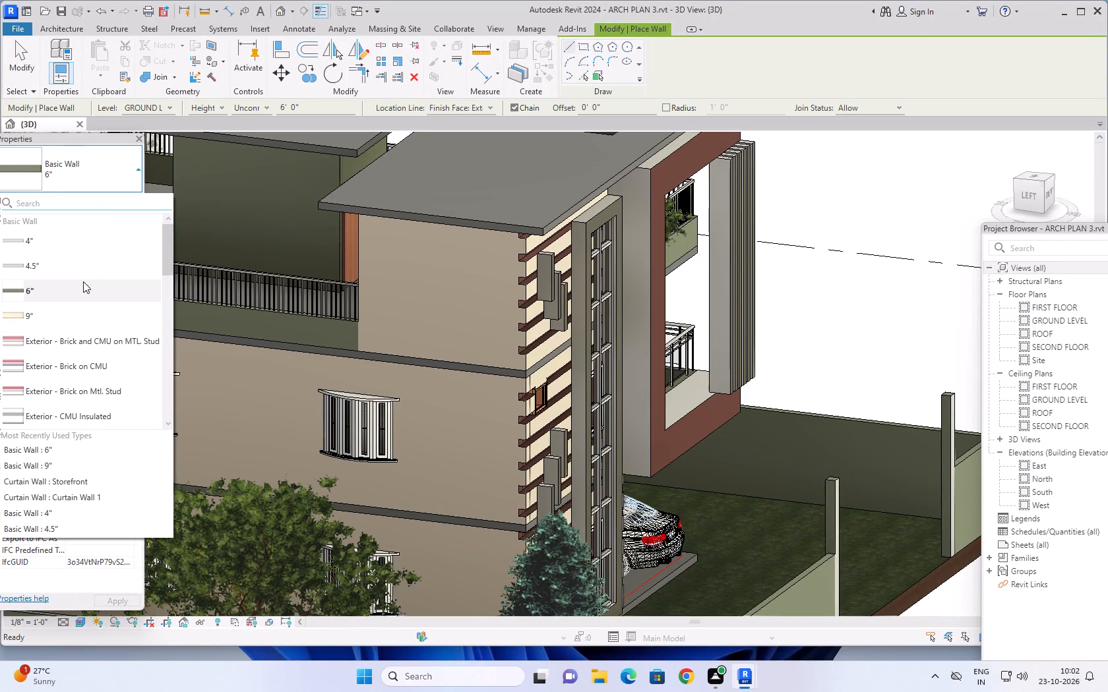
{"action": "left_click", "coordinate": [82, 309]}
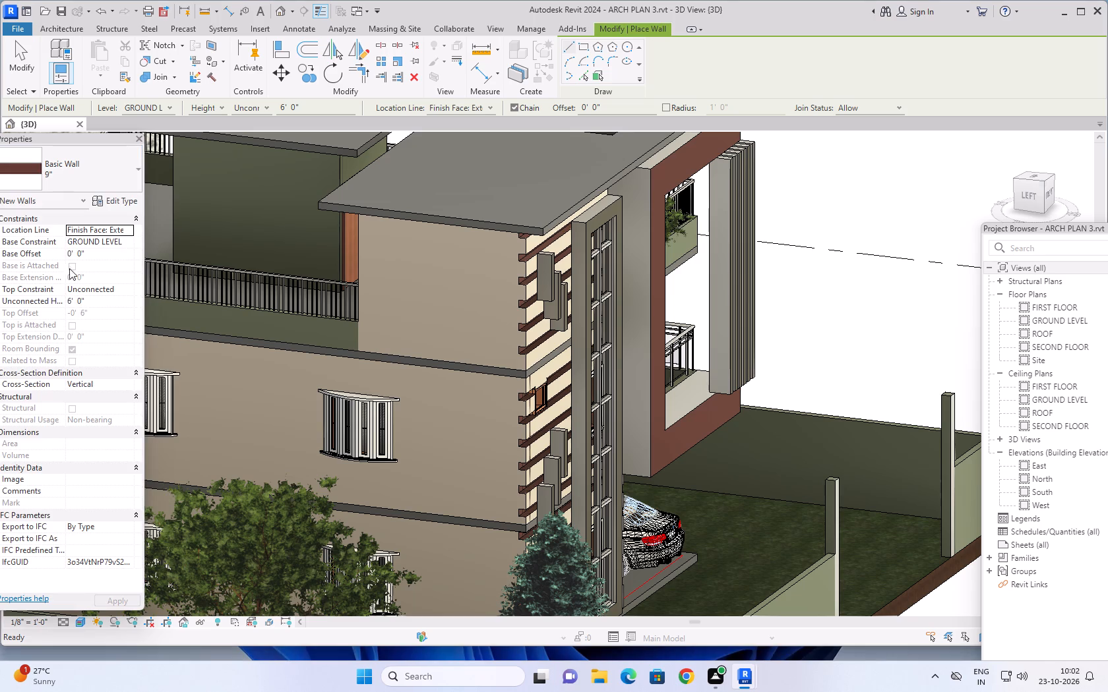
{"action": "left_click", "coordinate": [111, 200]}
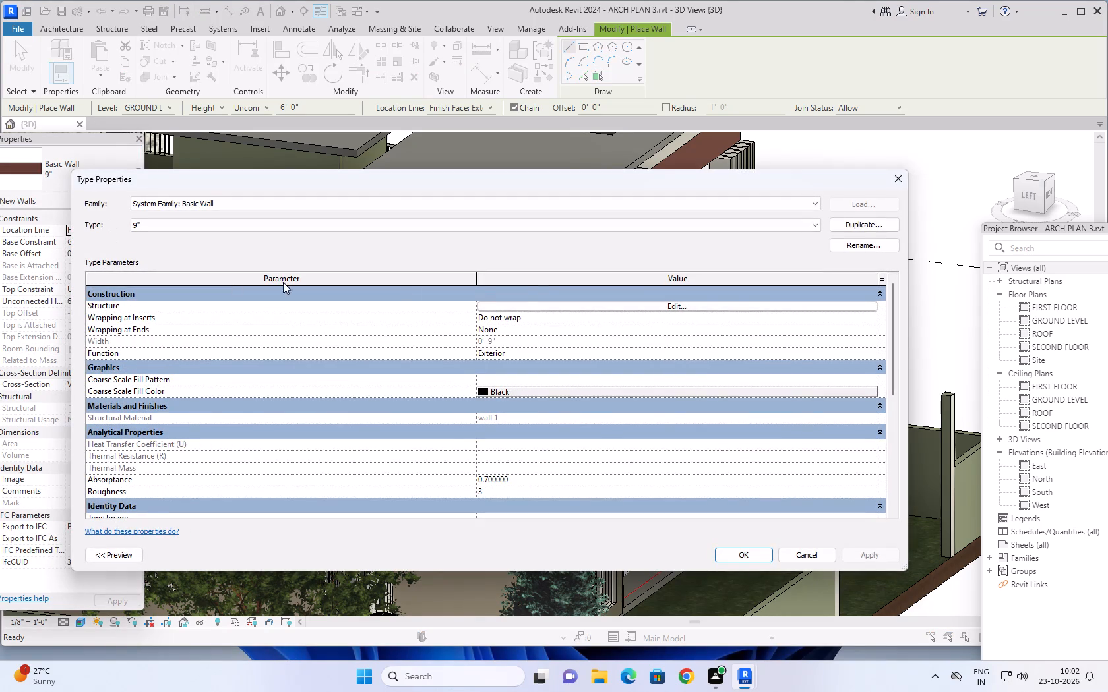
{"action": "left_click", "coordinate": [692, 308]}
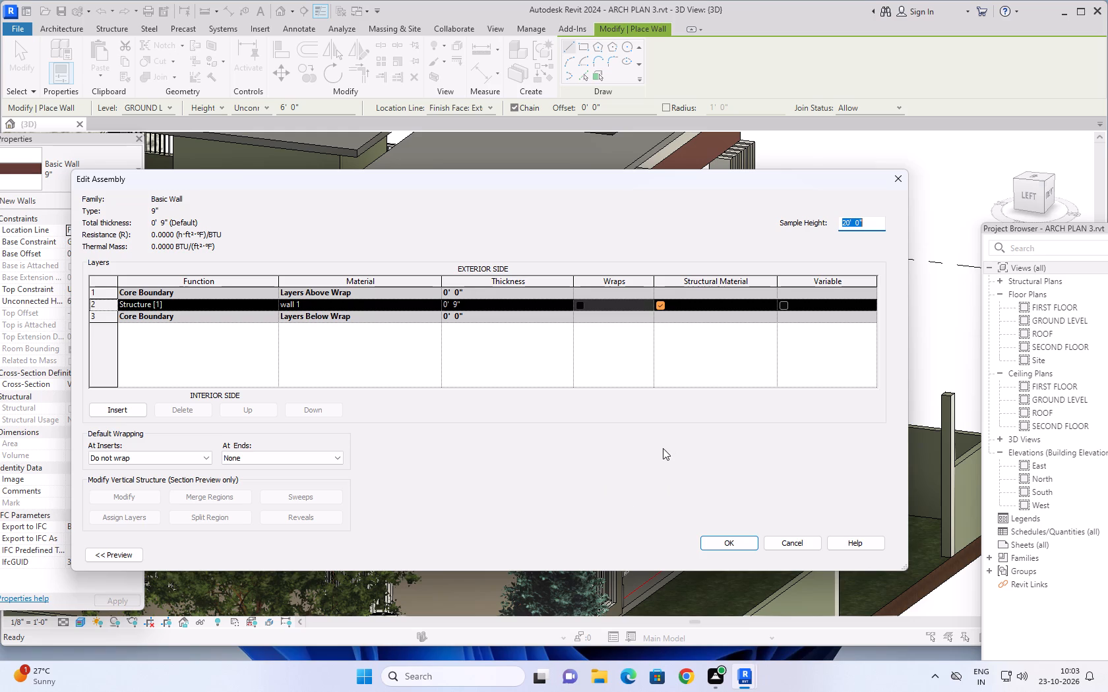
{"action": "left_click", "coordinate": [435, 303]}
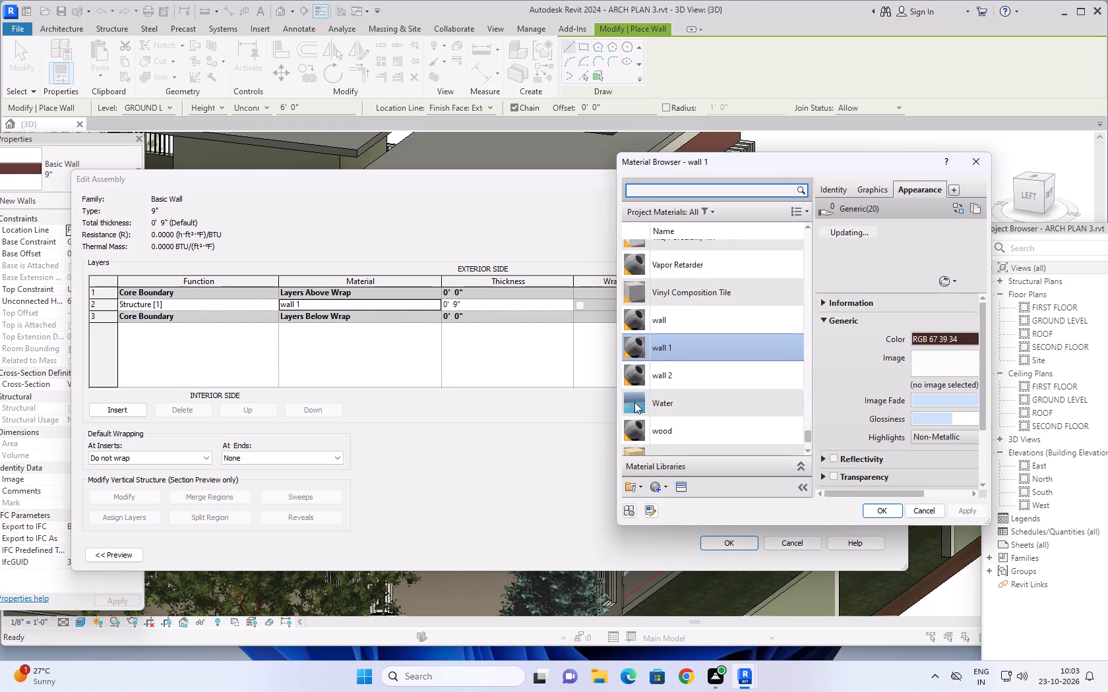
{"action": "left_click", "coordinate": [669, 378]}
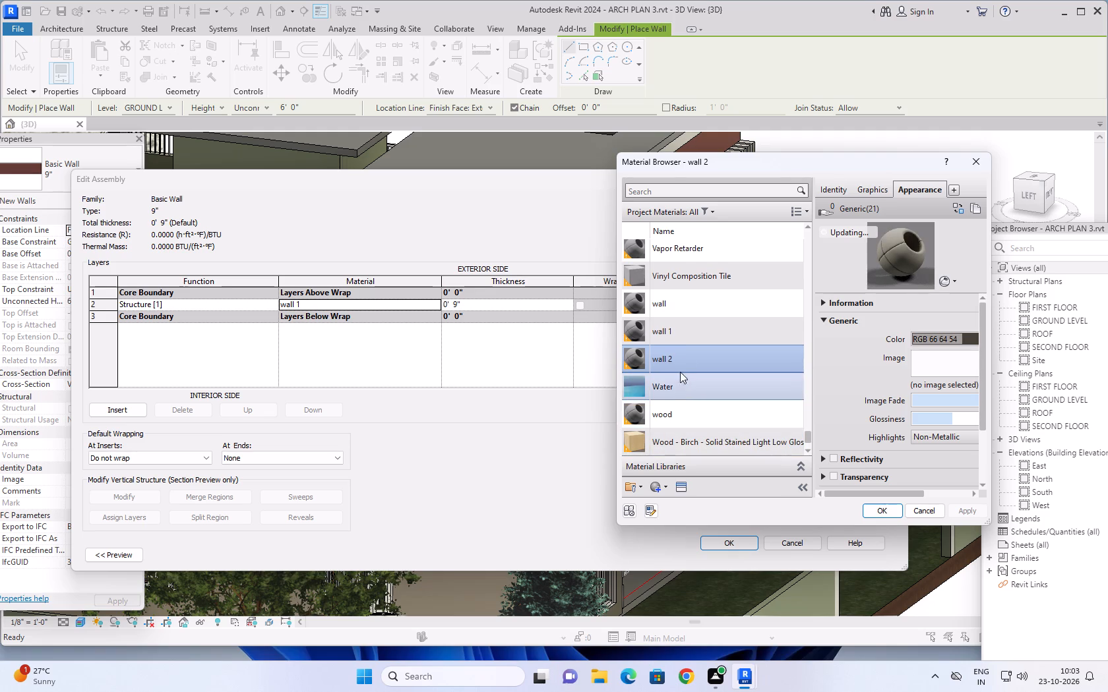
{"action": "left_click", "coordinate": [691, 310]}
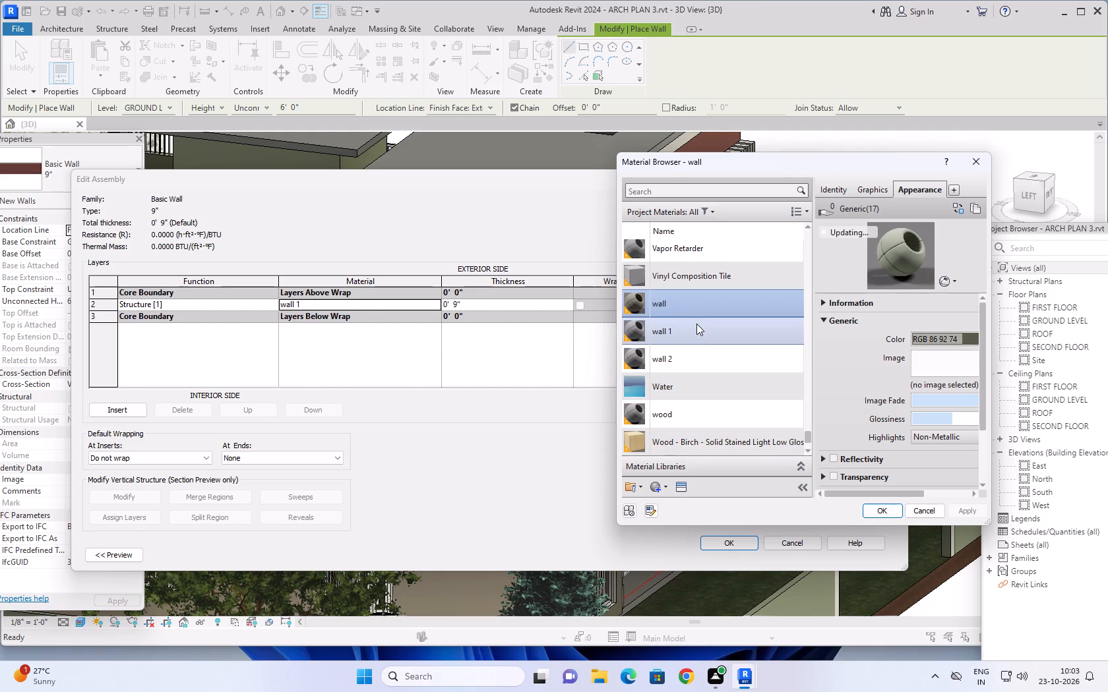
{"action": "left_click", "coordinate": [698, 331]}
{"action": "left_click", "coordinate": [696, 357]}
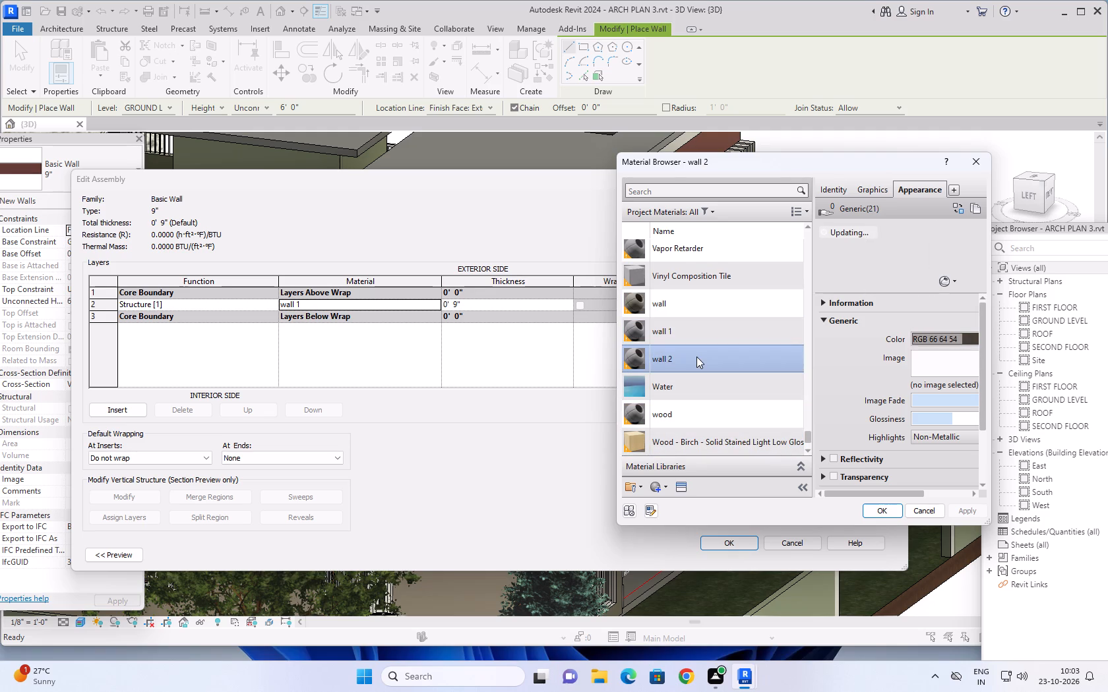
{"action": "scroll", "coordinate": [696, 357], "scroll_direction": "down", "scroll_amount": 1}
{"action": "left_click", "coordinate": [701, 362]}
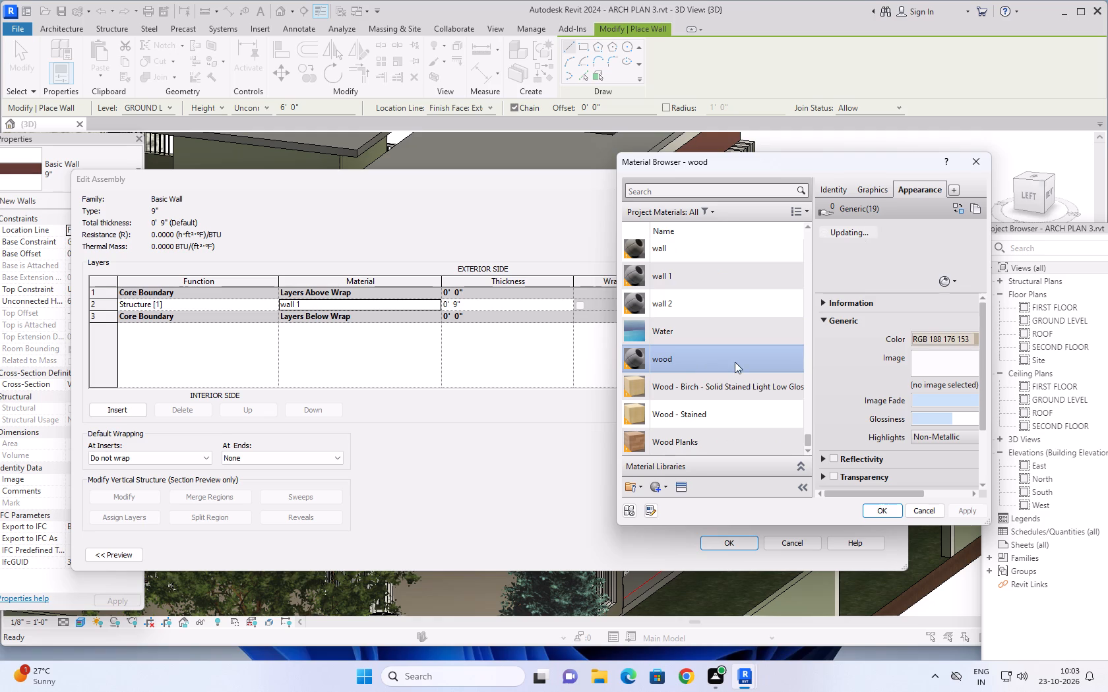
{"action": "left_click", "coordinate": [885, 511]}
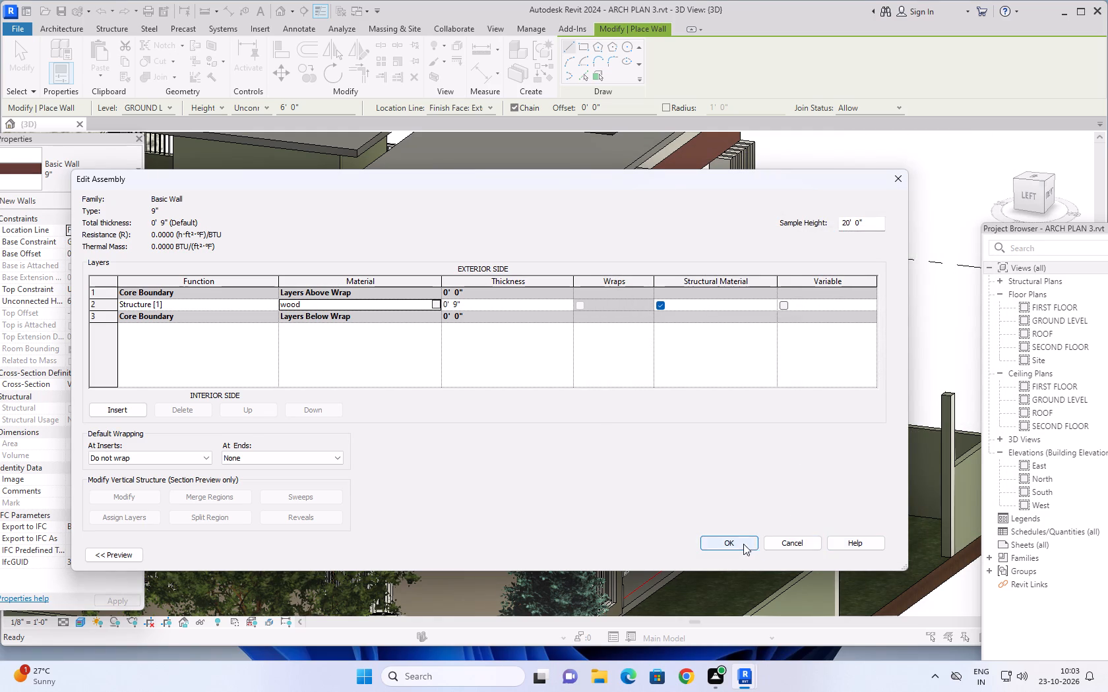
{"action": "left_click", "coordinate": [743, 544]}
{"action": "left_click", "coordinate": [878, 550]}
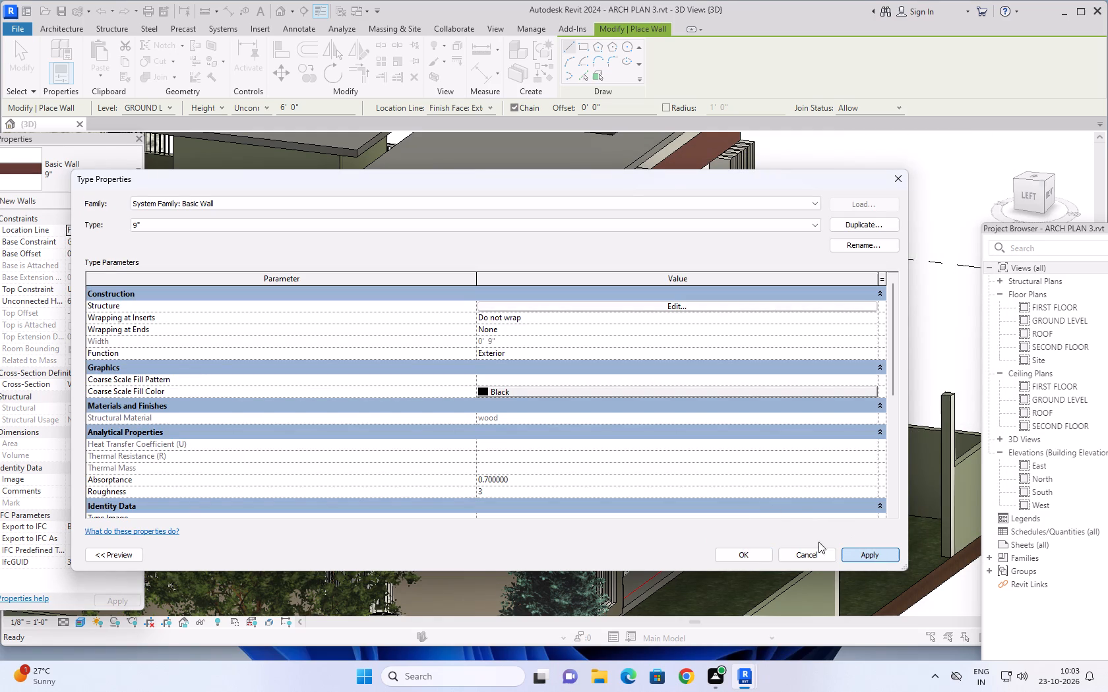
{"action": "left_click", "coordinate": [750, 556]}
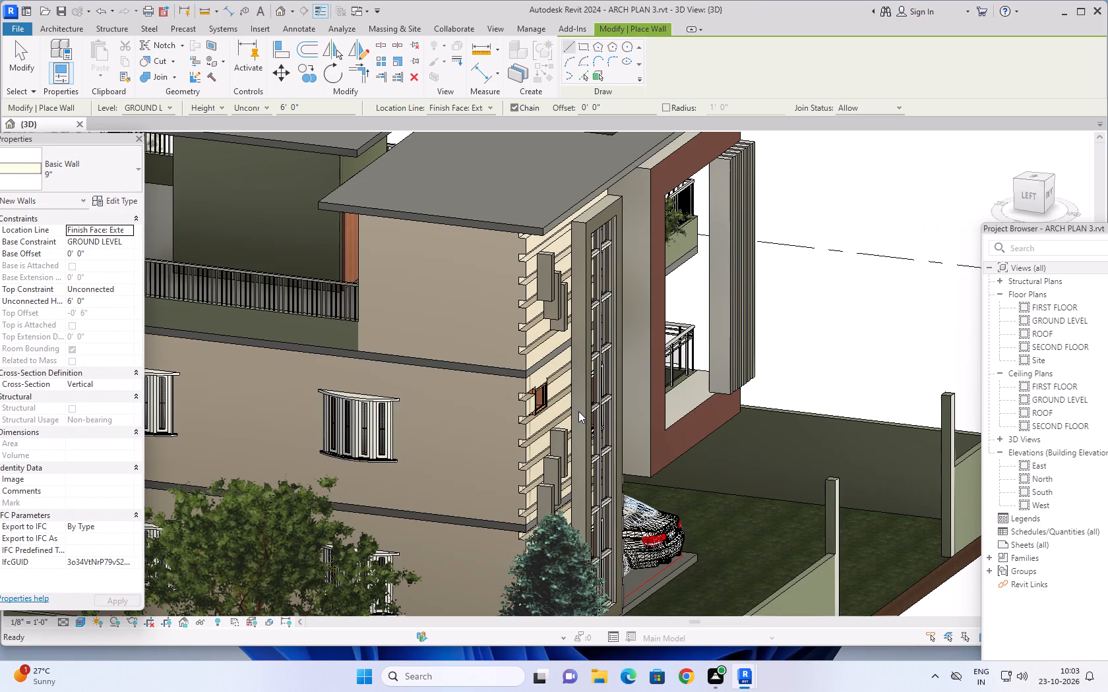
Examine the striped facade, curtain wall and front-left corner of the house from the front and the left.
{"action": "middle_click_drag", "start_coordinate": [621, 429], "coordinate": [616, 430], "text": "shift"}
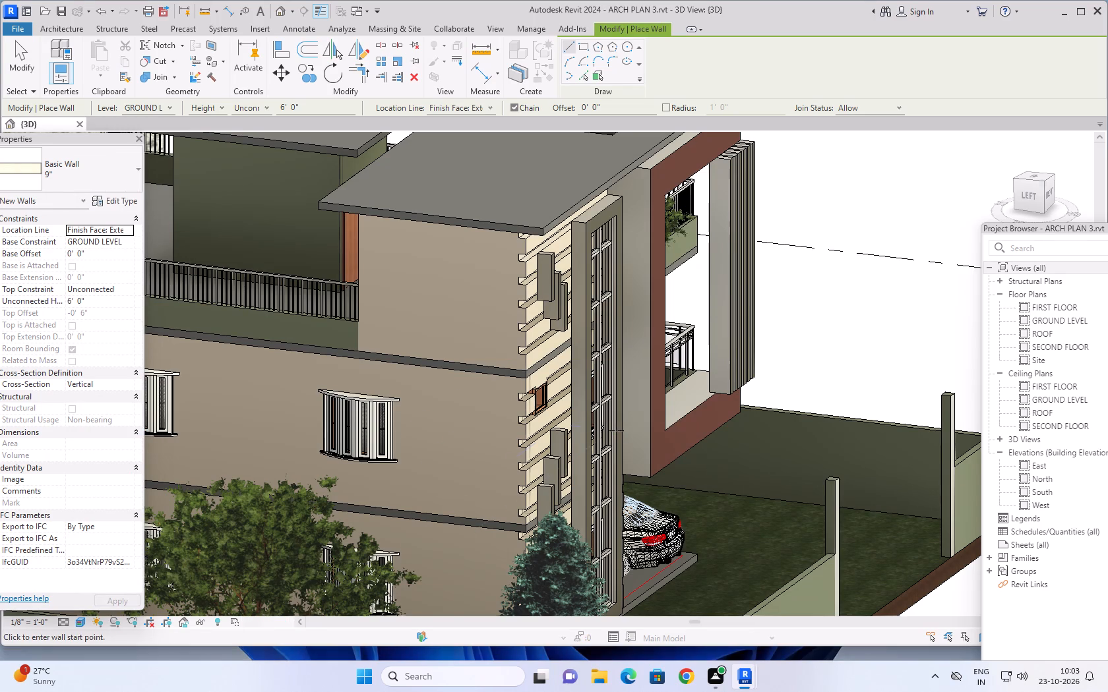
{"action": "middle_click_drag", "start_coordinate": [616, 430], "coordinate": [563, 427], "text": "shift"}
{"action": "middle_click_drag", "start_coordinate": [714, 487], "coordinate": [582, 371], "text": "shift"}
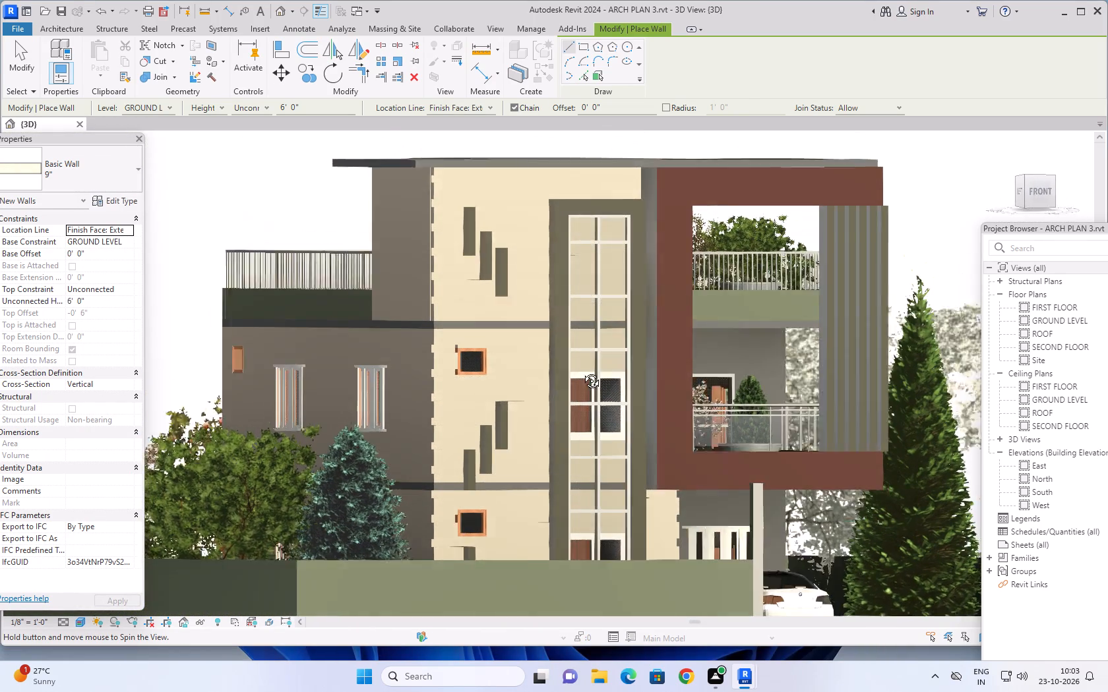
{"action": "middle_click_drag", "start_coordinate": [582, 371], "coordinate": [548, 440], "text": "shift"}
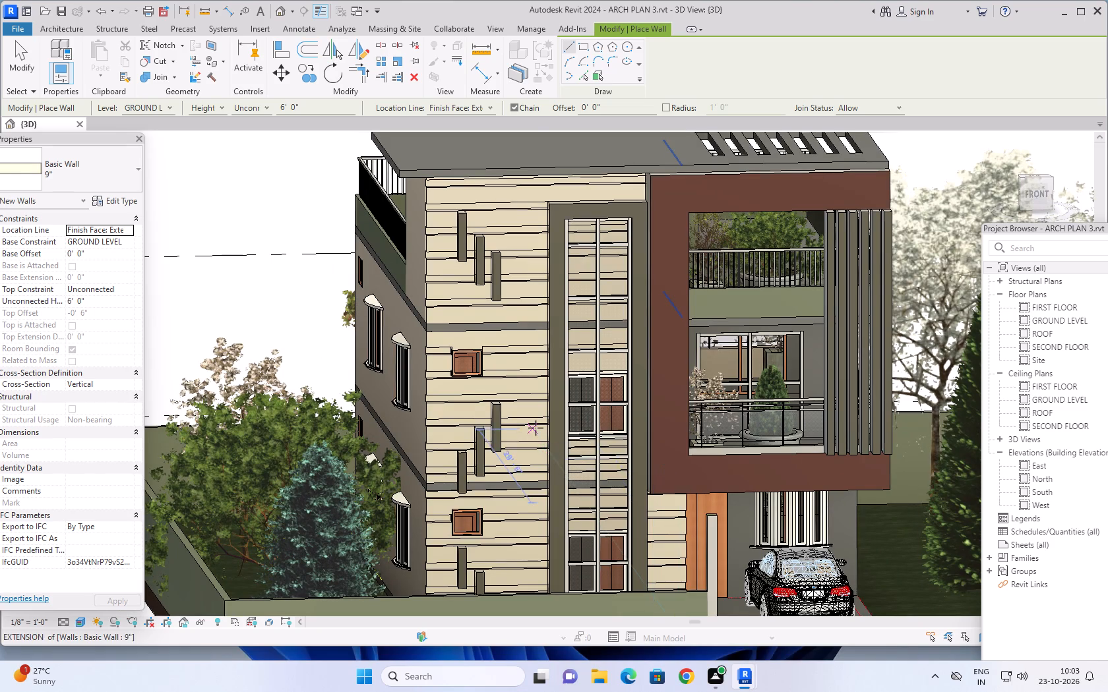
{"action": "middle_click_drag", "start_coordinate": [536, 428], "coordinate": [557, 498]}
{"action": "middle_click_drag", "start_coordinate": [531, 465], "coordinate": [551, 478], "text": "shift"}
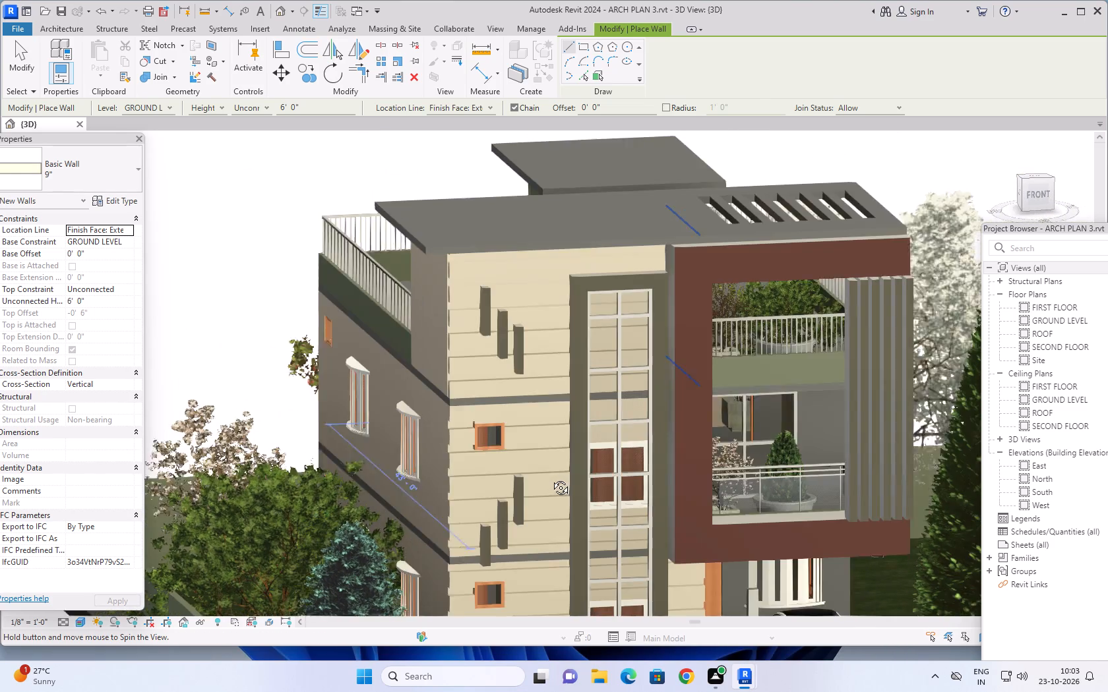
{"action": "middle_click_drag", "start_coordinate": [551, 478], "coordinate": [583, 467], "text": "shift"}
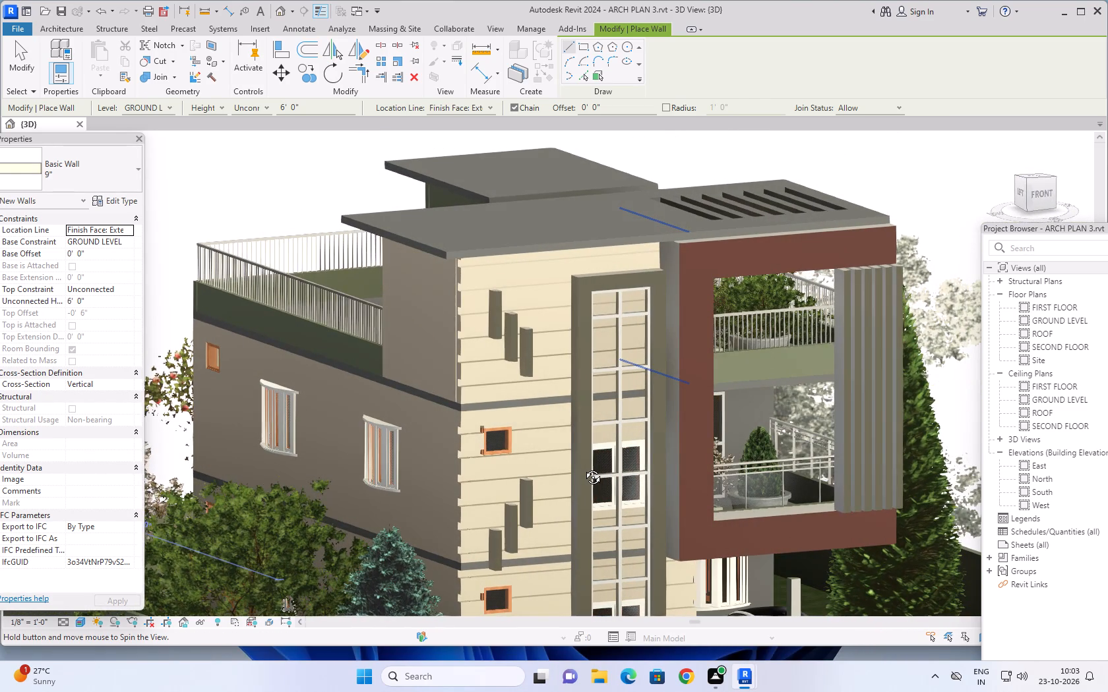
{"action": "middle_click_drag", "start_coordinate": [583, 467], "coordinate": [601, 478], "text": "shift"}
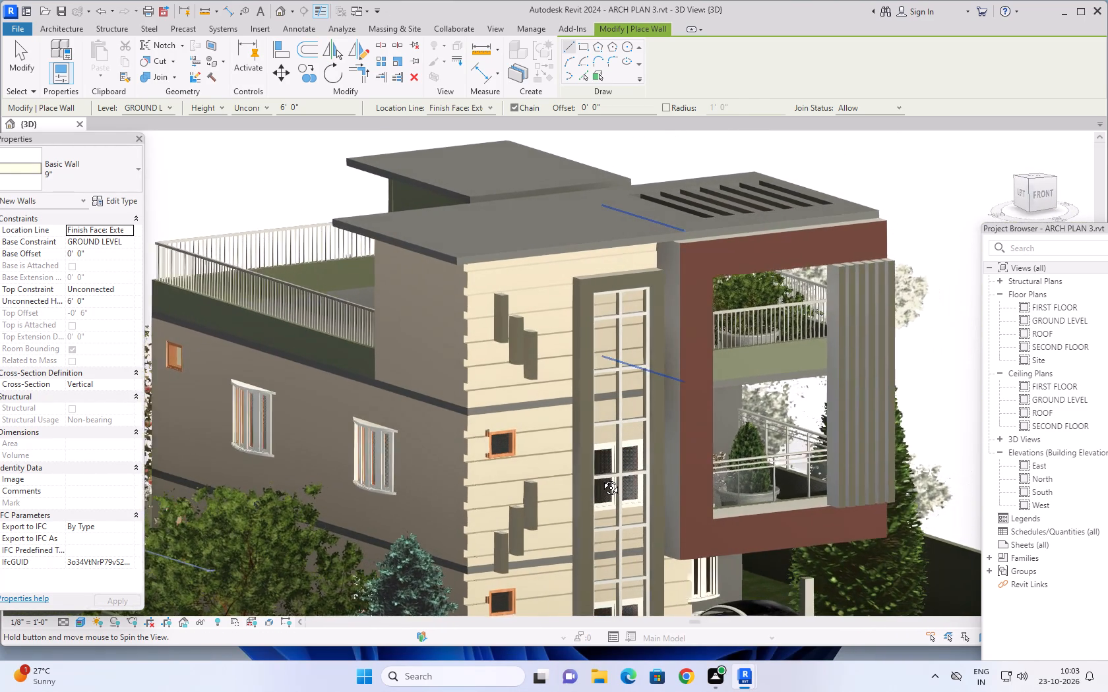
{"action": "middle_click_drag", "start_coordinate": [601, 478], "coordinate": [625, 478], "text": "shift"}
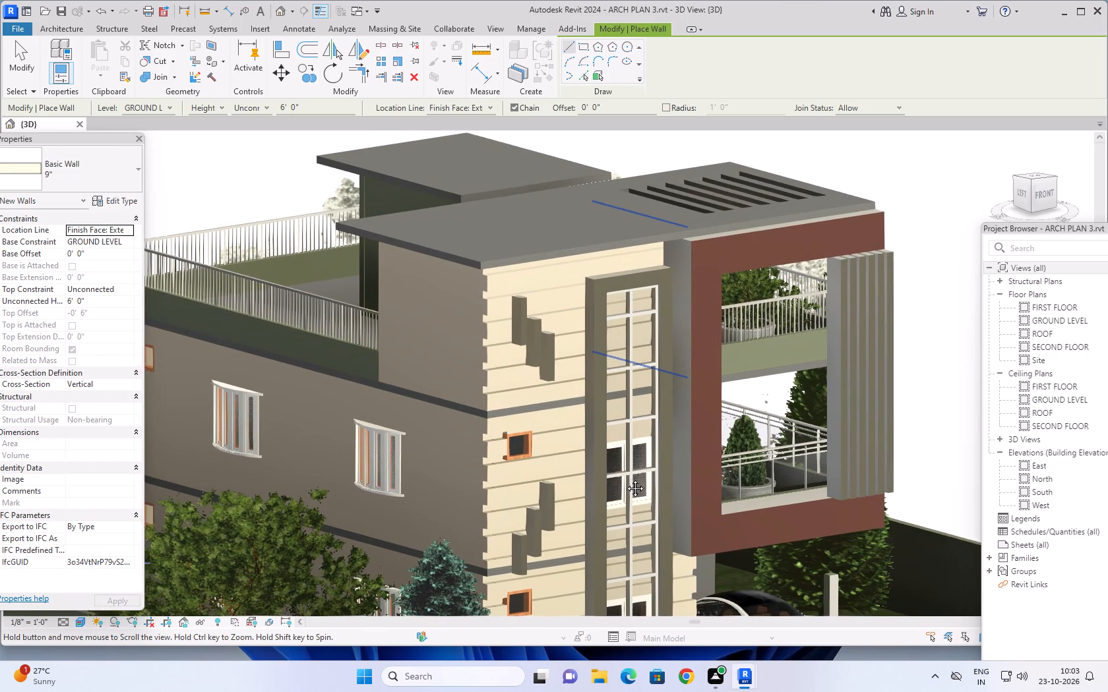
{"action": "middle_click_drag", "start_coordinate": [625, 478], "coordinate": [693, 482], "text": "shift"}
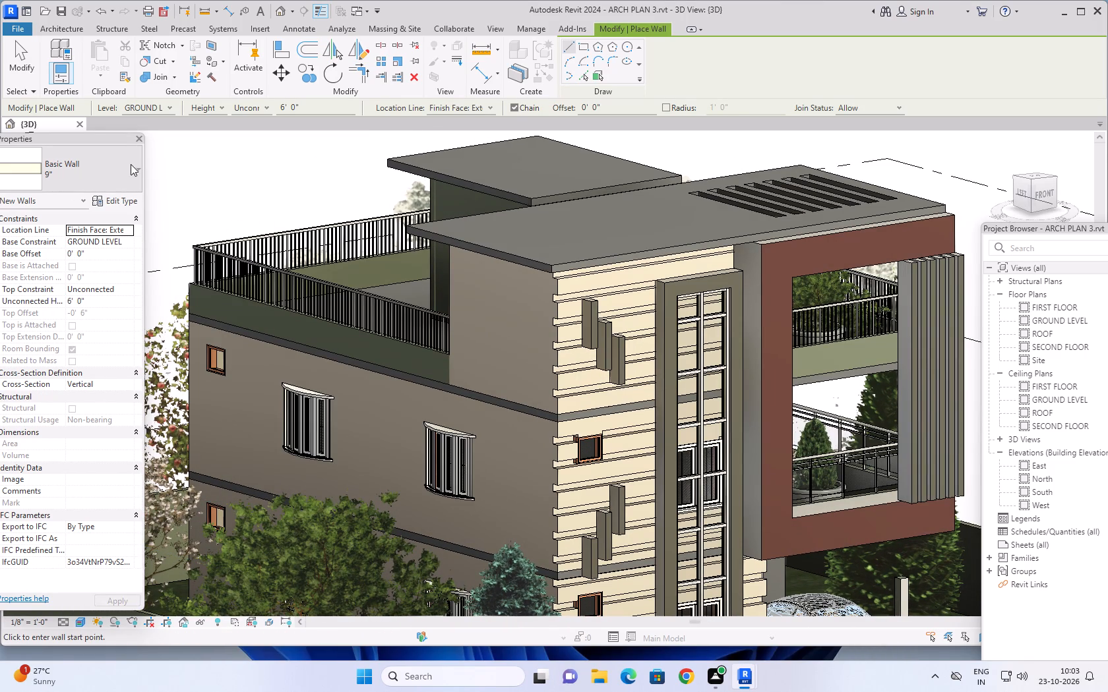
Paint the striped front facade's wall faces and corner edges on all floors with the wall 1 material.
{"action": "left_click", "coordinate": [210, 65]}
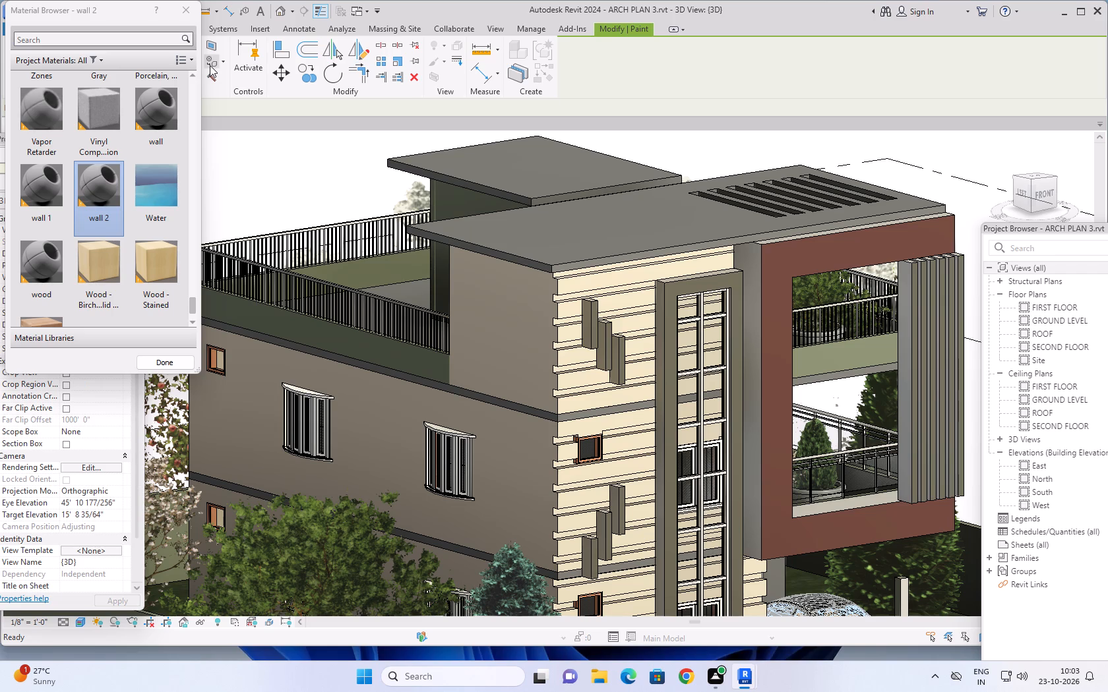
{"action": "scroll", "coordinate": [131, 190], "scroll_direction": "down", "scroll_amount": 4}
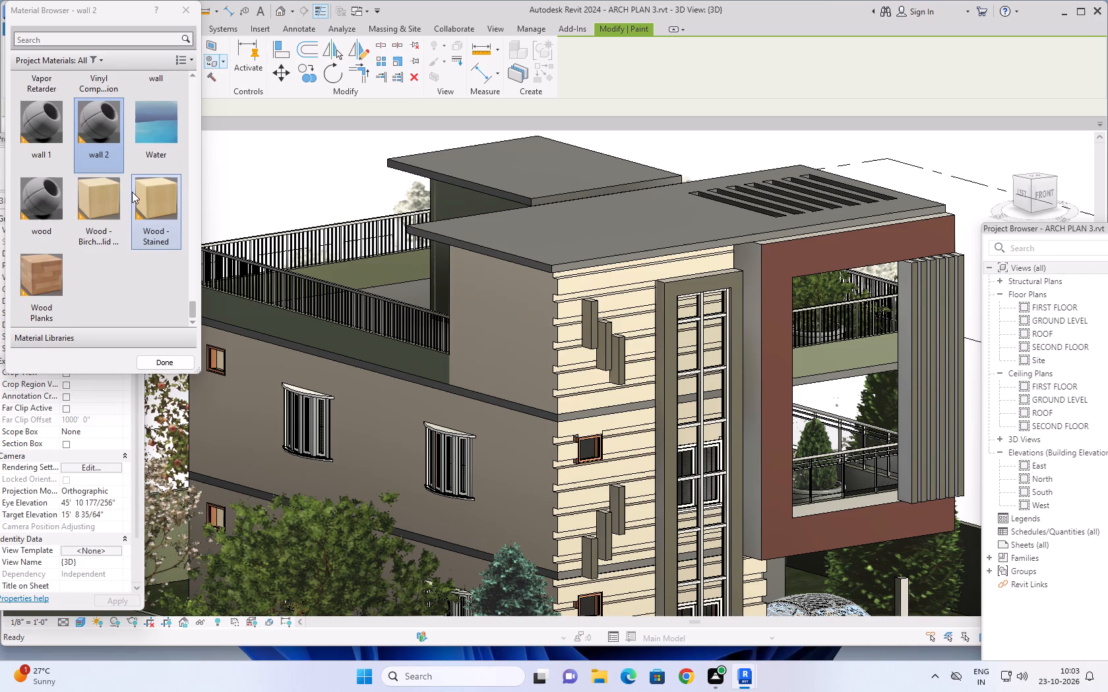
{"action": "scroll", "coordinate": [125, 203], "scroll_direction": "up", "scroll_amount": 1}
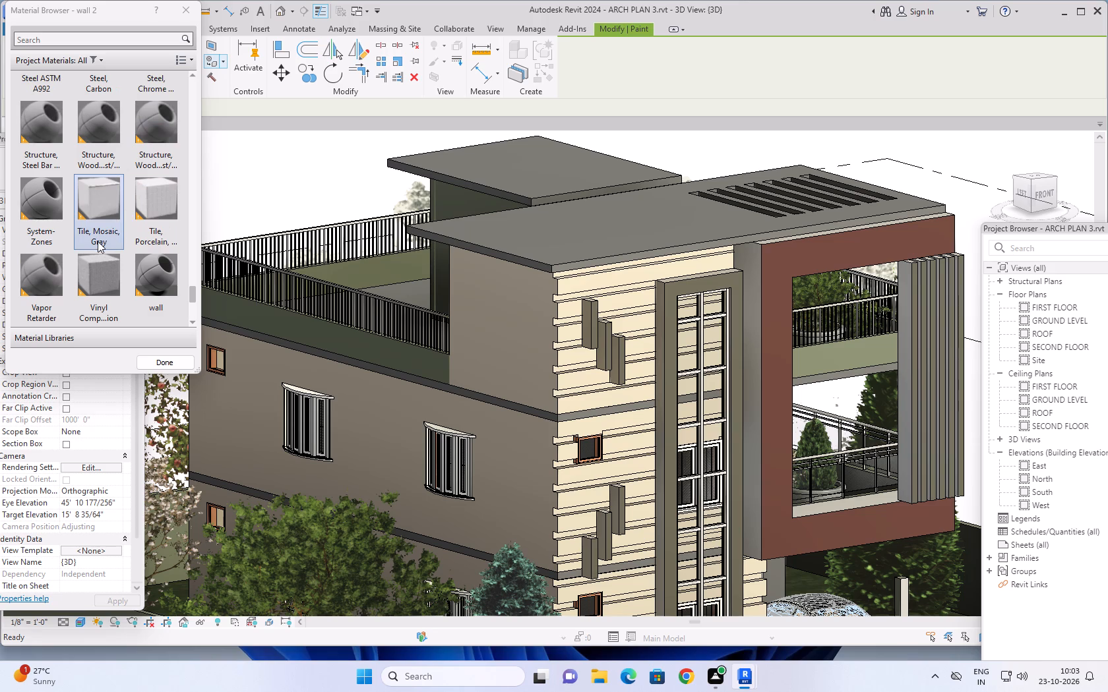
{"action": "scroll", "coordinate": [98, 241], "scroll_direction": "down", "scroll_amount": 1}
{"action": "left_click", "coordinate": [38, 140]}
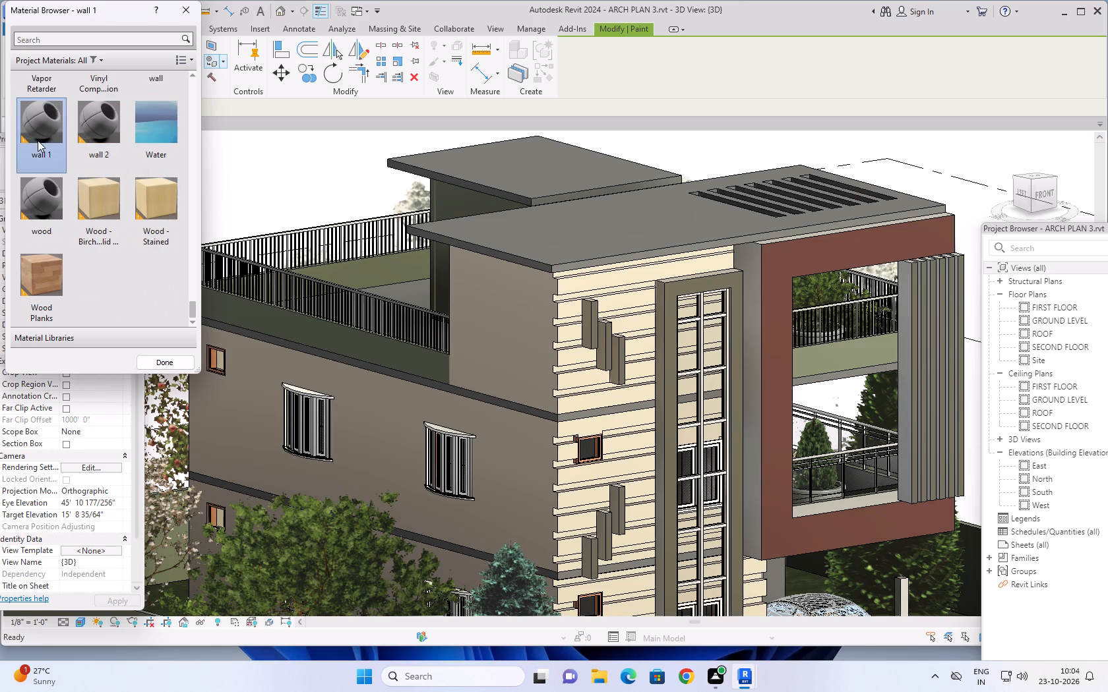
{"action": "left_click", "coordinate": [606, 285]}
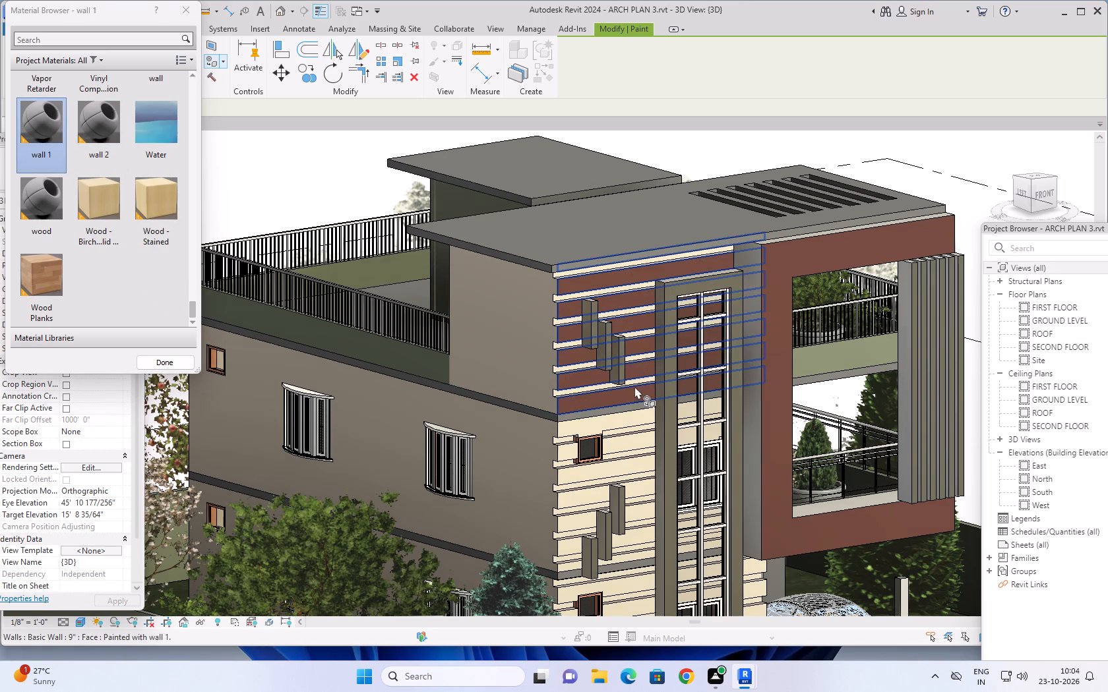
{"action": "left_click", "coordinate": [612, 443]}
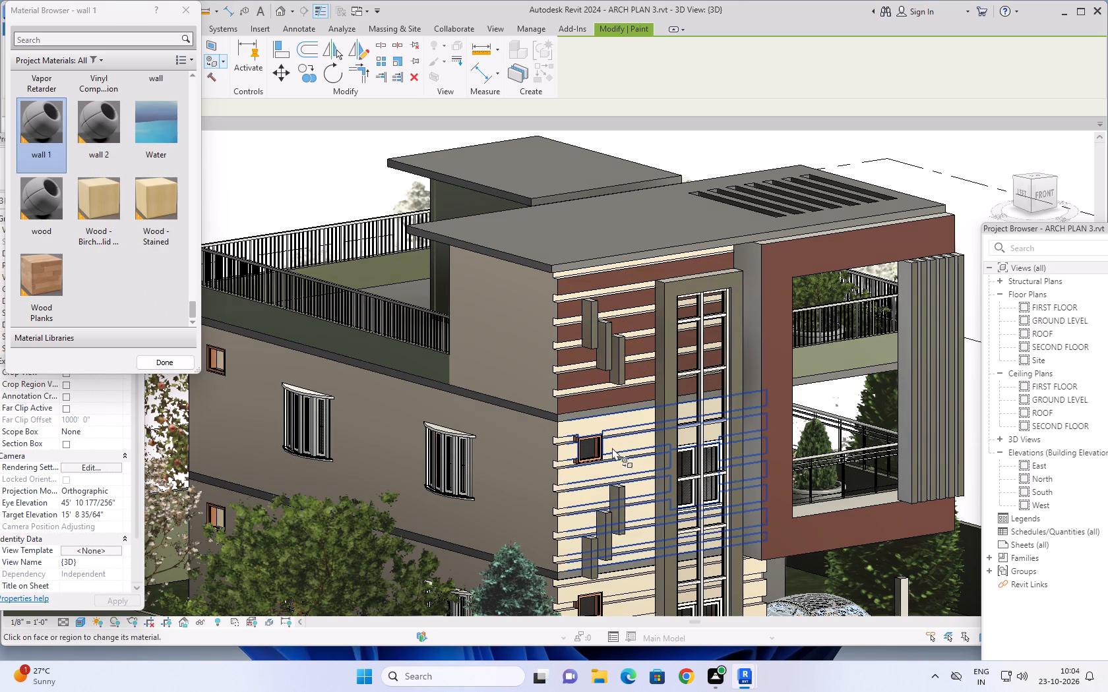
{"action": "scroll", "coordinate": [559, 454], "scroll_direction": "up", "scroll_amount": 5}
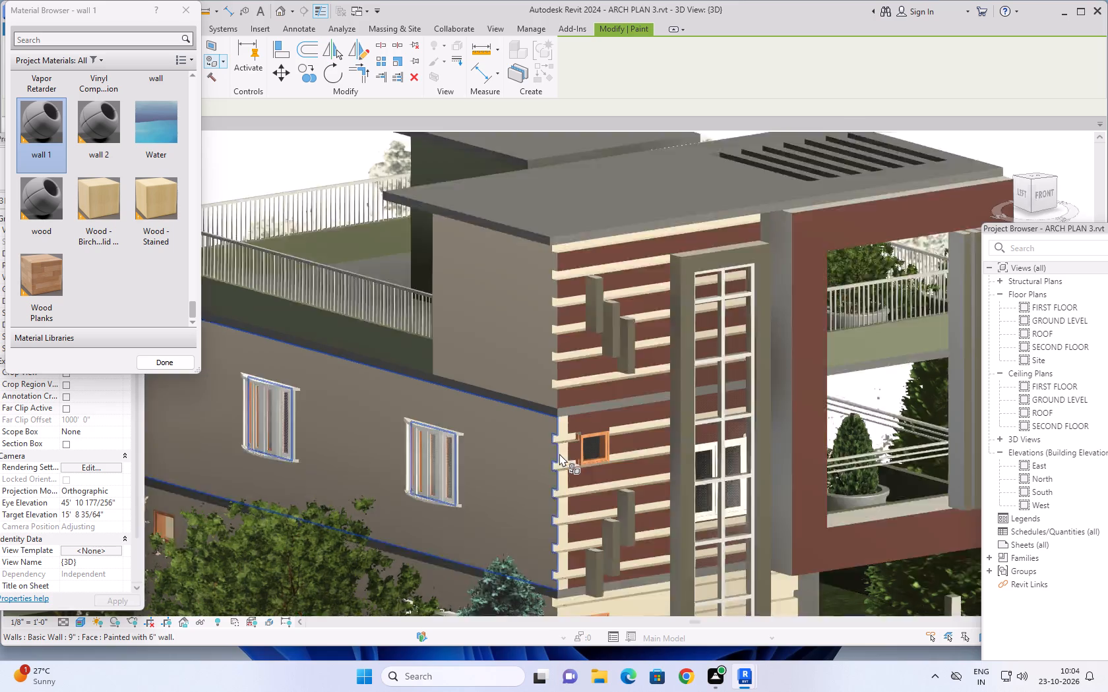
{"action": "left_click", "coordinate": [564, 453]}
{"action": "scroll", "coordinate": [568, 466], "scroll_direction": "down", "scroll_amount": 6}
{"action": "middle_click_drag", "start_coordinate": [578, 463], "coordinate": [576, 344]}
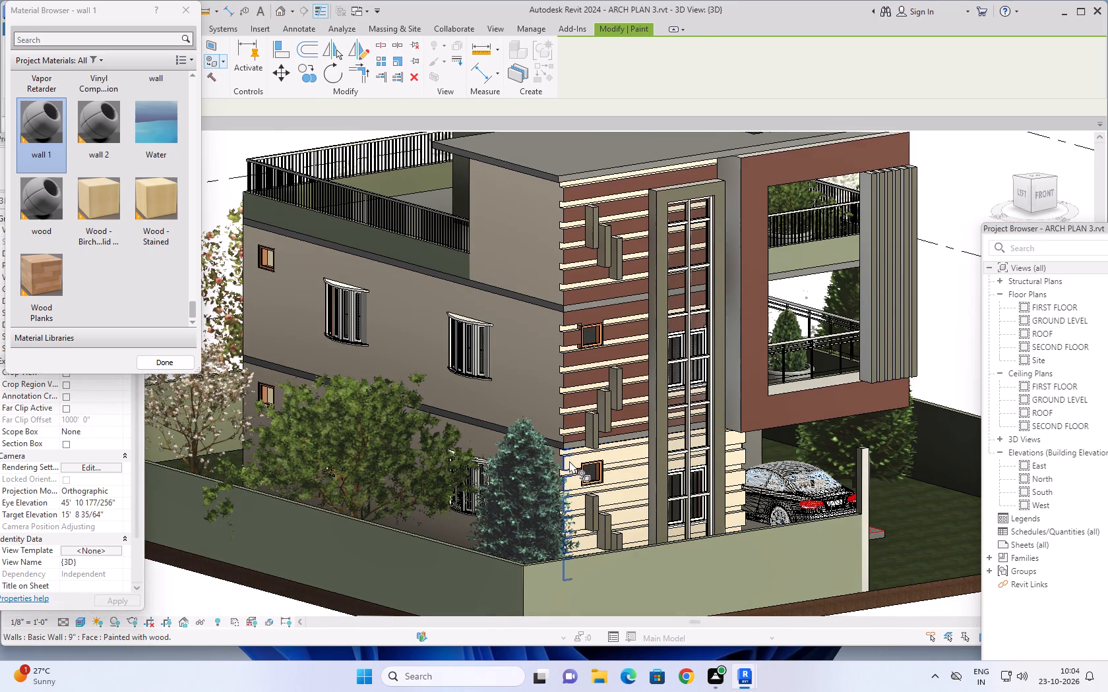
{"action": "left_click", "coordinate": [569, 461]}
{"action": "left_click", "coordinate": [595, 453]}
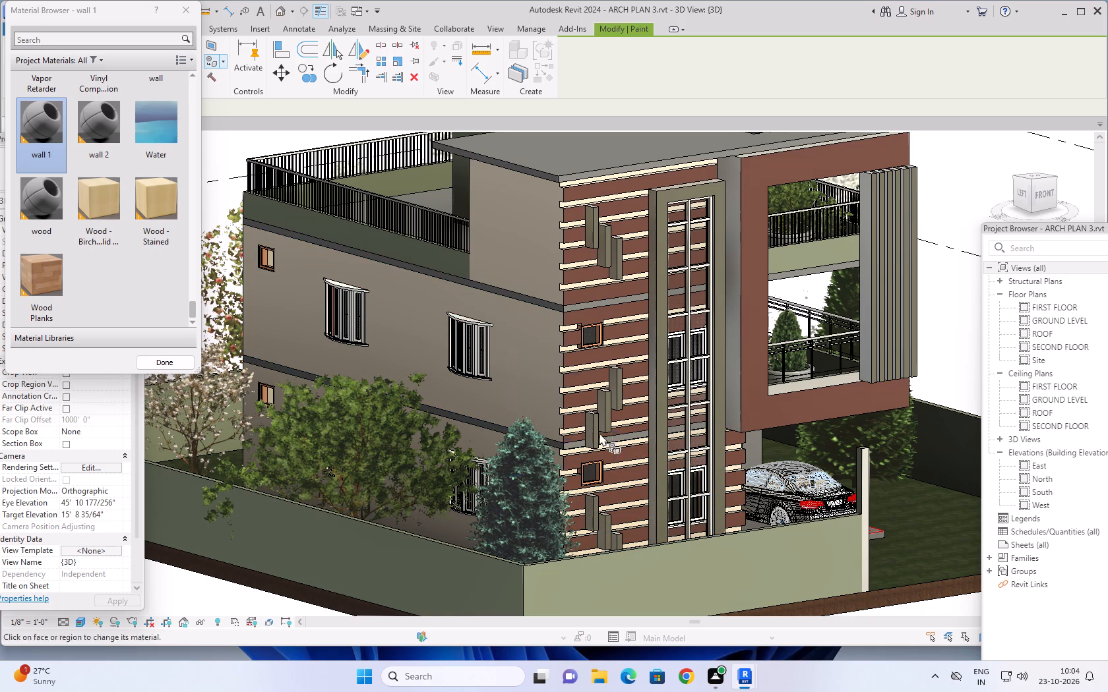
Paint the left side's exterior wall faces on all three storeys with the wall 1 material.
{"action": "middle_click_drag", "start_coordinate": [607, 453], "coordinate": [551, 398], "text": "shift"}
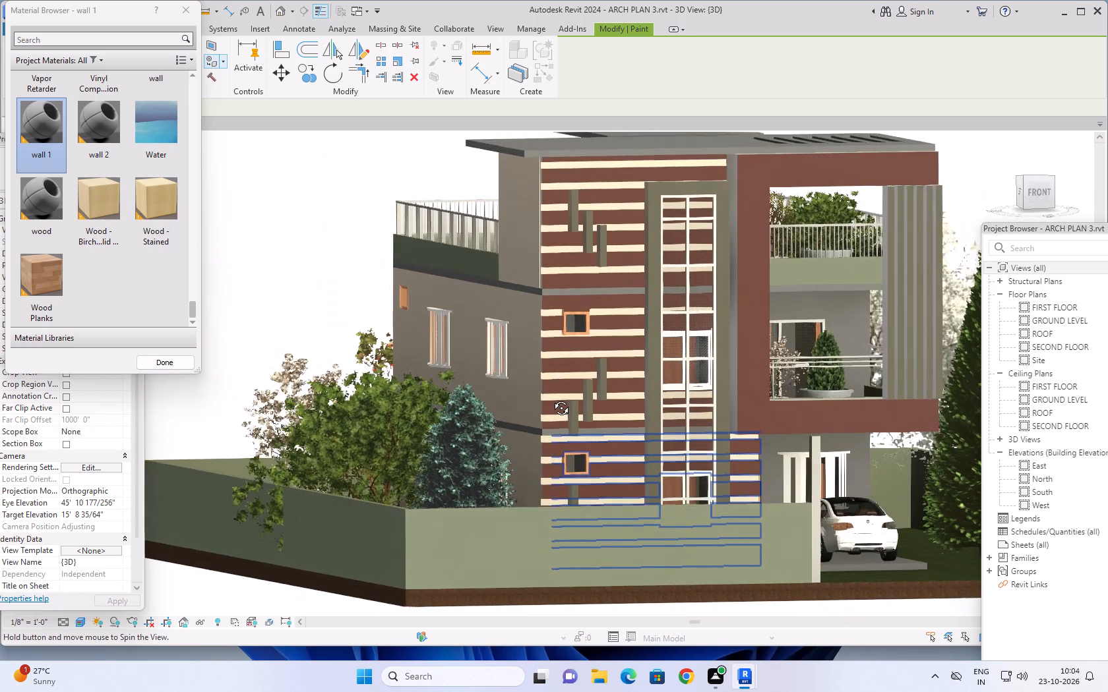
{"action": "middle_click_drag", "start_coordinate": [551, 398], "coordinate": [648, 434], "text": "shift"}
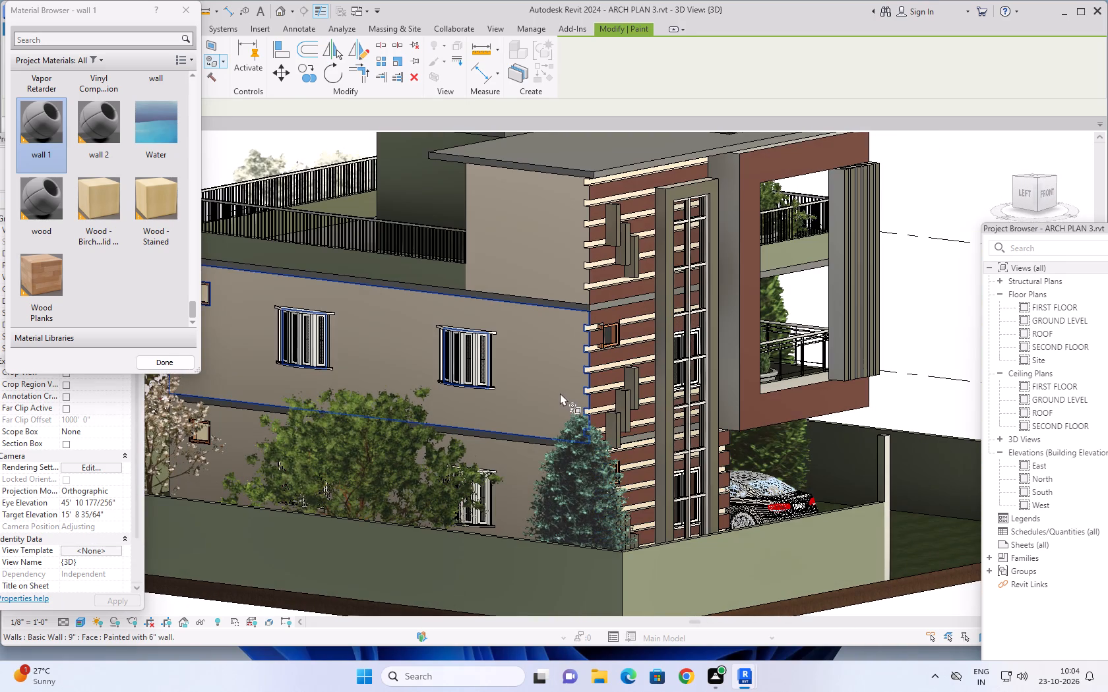
{"action": "left_click", "coordinate": [557, 389]}
{"action": "left_click", "coordinate": [551, 281]}
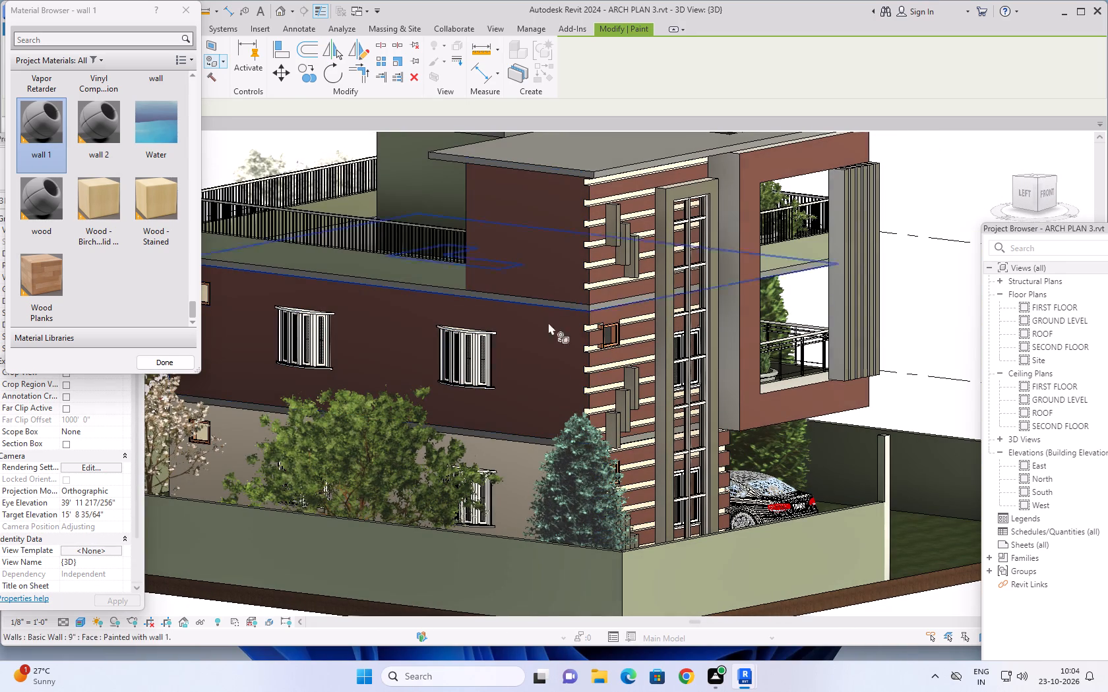
{"action": "left_click", "coordinate": [521, 476]}
Paint the upper and lower wall faces at the back of the house with the wall 1 material.
{"action": "scroll", "coordinate": [494, 412], "scroll_direction": "down", "scroll_amount": 3}
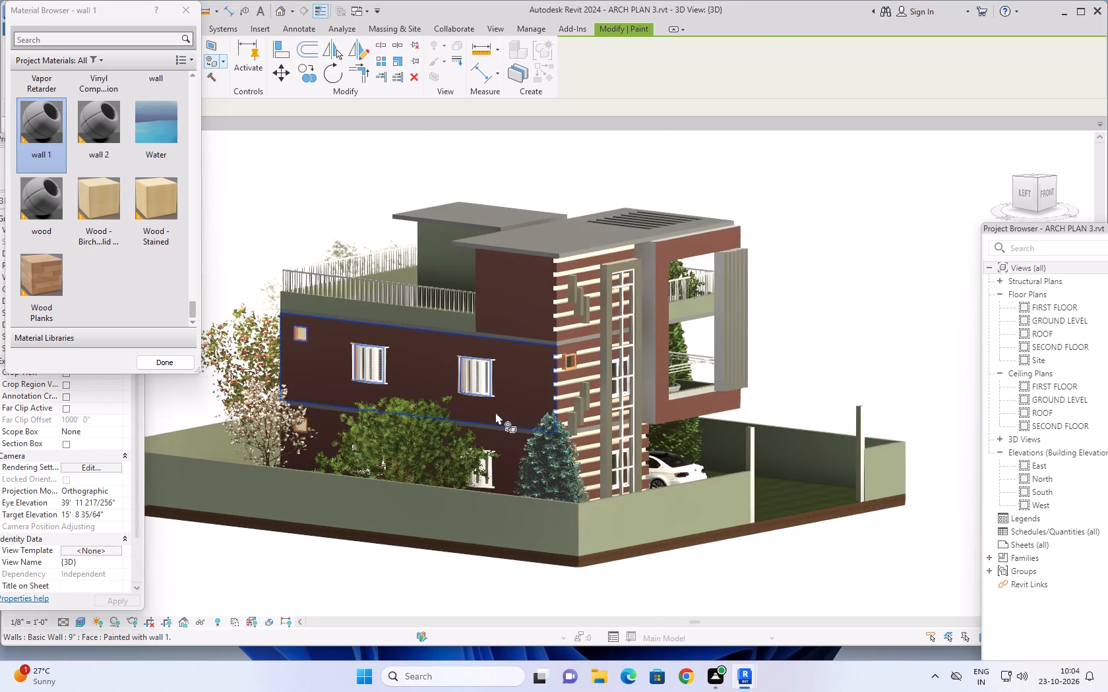
{"action": "middle_click_drag", "start_coordinate": [486, 418], "coordinate": [632, 455], "text": "shift"}
{"action": "middle_click_drag", "start_coordinate": [512, 461], "coordinate": [565, 461], "text": "shift"}
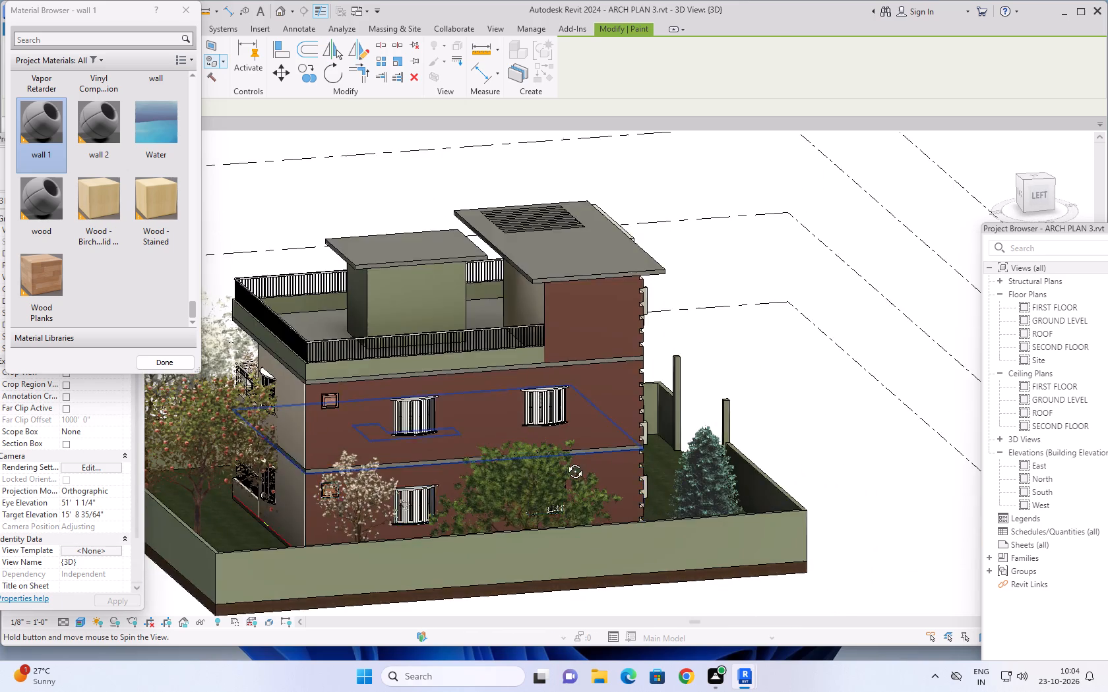
{"action": "middle_click_drag", "start_coordinate": [565, 461], "coordinate": [658, 451], "text": "shift"}
{"action": "left_click", "coordinate": [557, 456]}
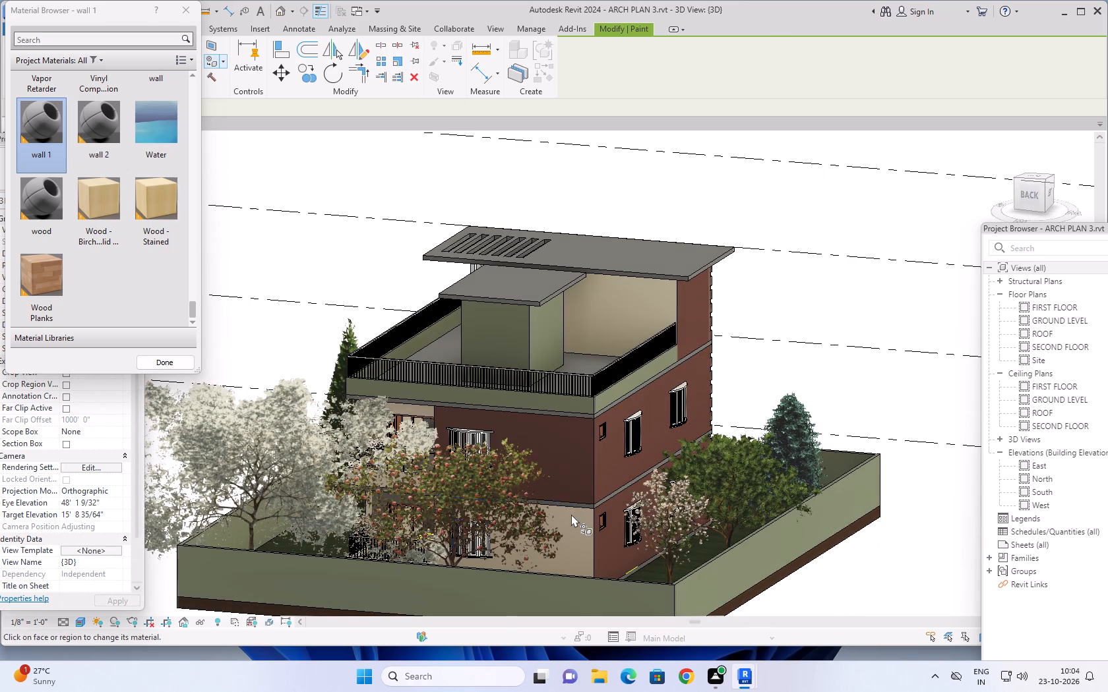
{"action": "left_click", "coordinate": [557, 546]}
Paint the right side's exterior wall faces on both lower storeys, including those behind the white tree, with wall 1.
{"action": "middle_click_drag", "start_coordinate": [528, 463], "coordinate": [679, 465], "text": "shift"}
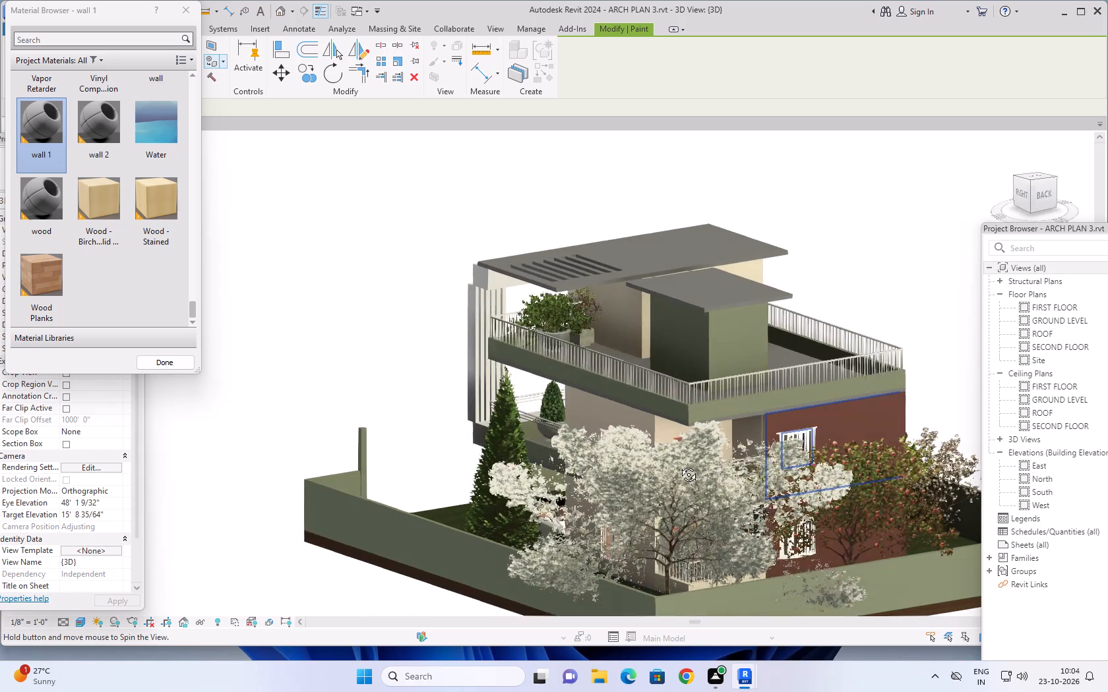
{"action": "middle_click_drag", "start_coordinate": [679, 465], "coordinate": [713, 466], "text": "shift"}
{"action": "middle_click_drag", "start_coordinate": [671, 461], "coordinate": [503, 426]}
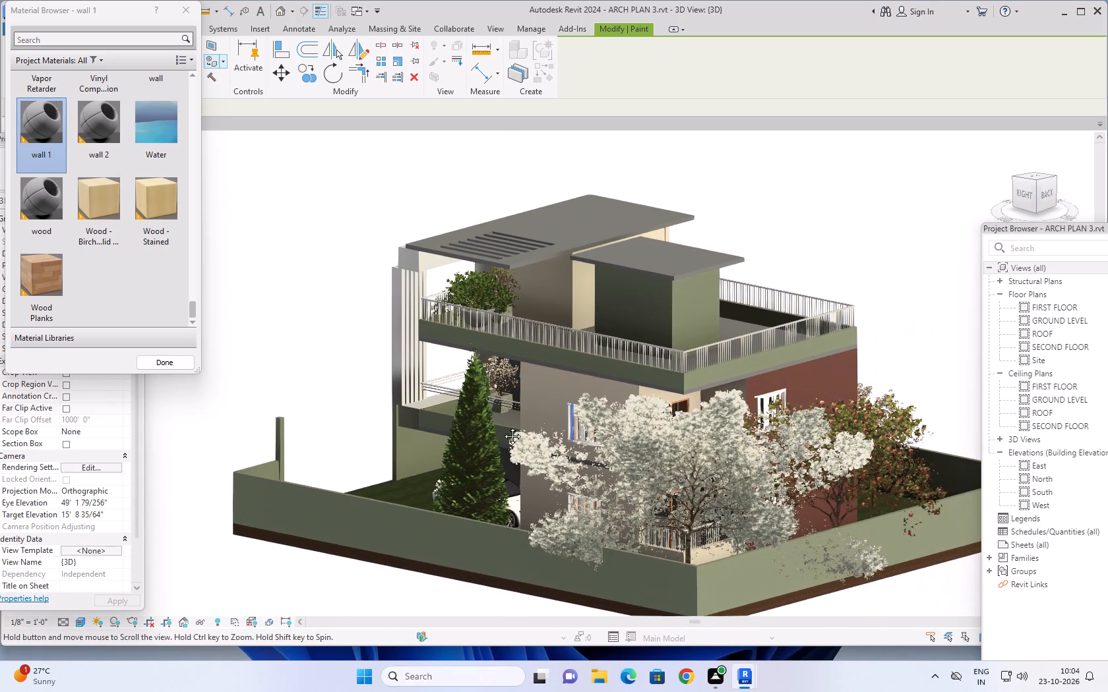
{"action": "middle_click_drag", "start_coordinate": [503, 426], "coordinate": [495, 426]}
{"action": "middle_click_drag", "start_coordinate": [565, 446], "coordinate": [679, 434], "text": "shift"}
{"action": "left_click", "coordinate": [762, 409]}
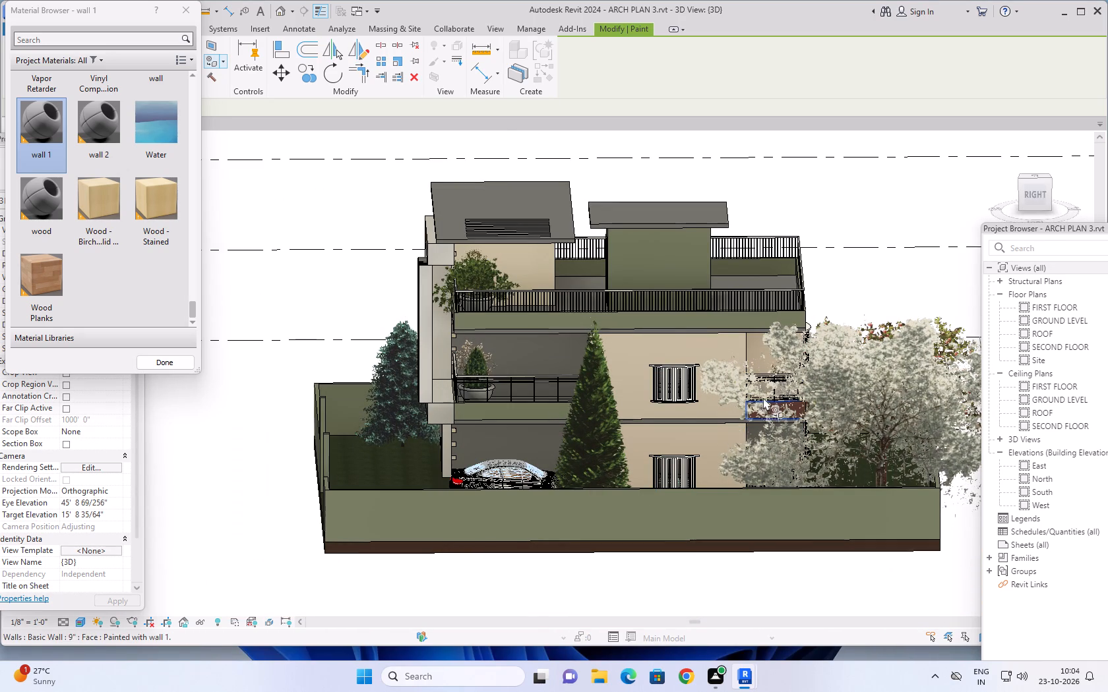
{"action": "left_click", "coordinate": [769, 353]}
{"action": "left_click", "coordinate": [727, 354]}
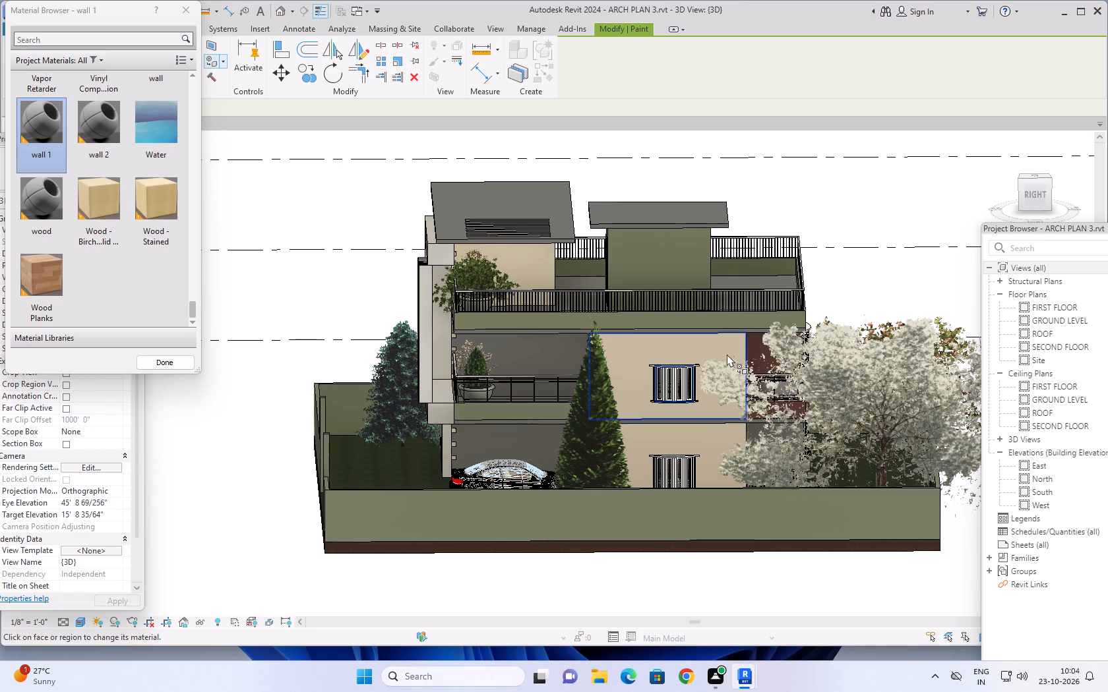
{"action": "left_click", "coordinate": [722, 440]}
Paint the wall faces around the balcony doors at the back-right corner on both lower storeys, including the narrow edge strip, with wall 1.
{"action": "middle_click_drag", "start_coordinate": [729, 439], "coordinate": [691, 448], "text": "shift"}
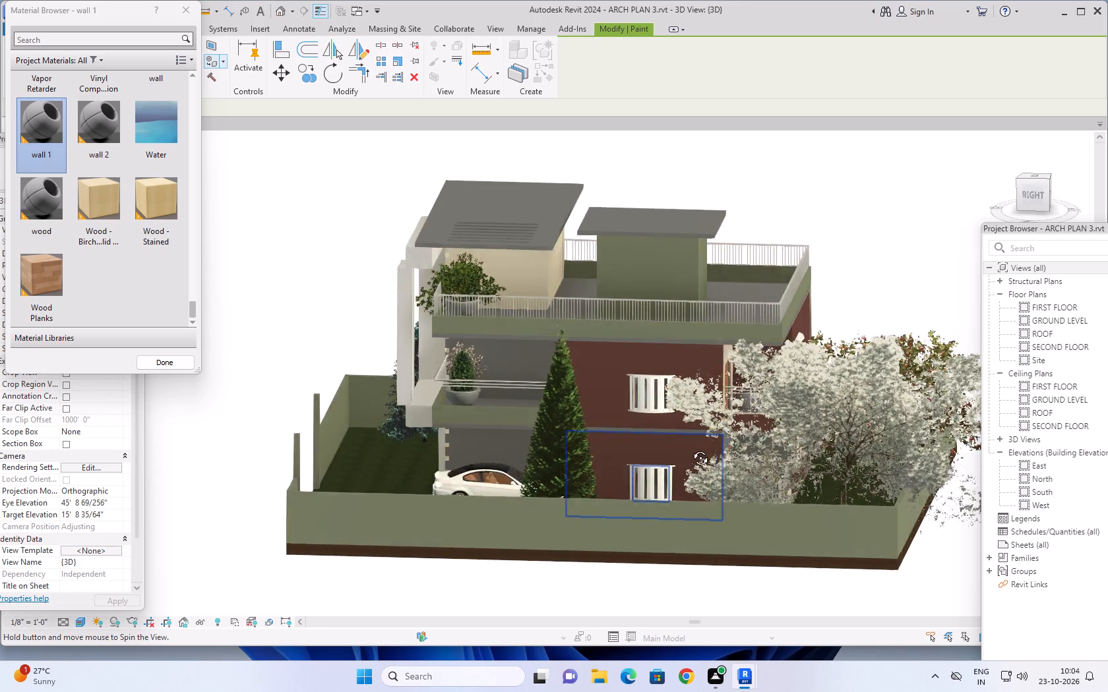
{"action": "middle_click_drag", "start_coordinate": [691, 448], "coordinate": [568, 478], "text": "shift"}
{"action": "scroll", "coordinate": [459, 437], "scroll_direction": "up", "scroll_amount": 7}
{"action": "left_click", "coordinate": [472, 438]}
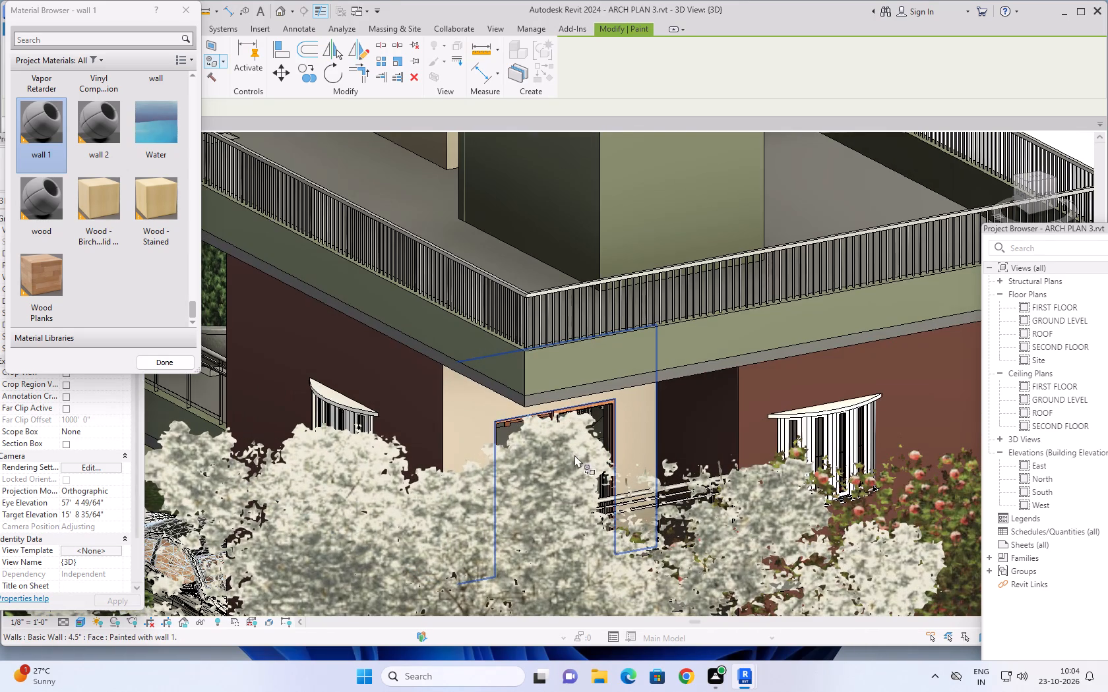
{"action": "scroll", "coordinate": [583, 468], "scroll_direction": "down", "scroll_amount": 2}
{"action": "middle_click_drag", "start_coordinate": [583, 481], "coordinate": [563, 422], "text": "shift"}
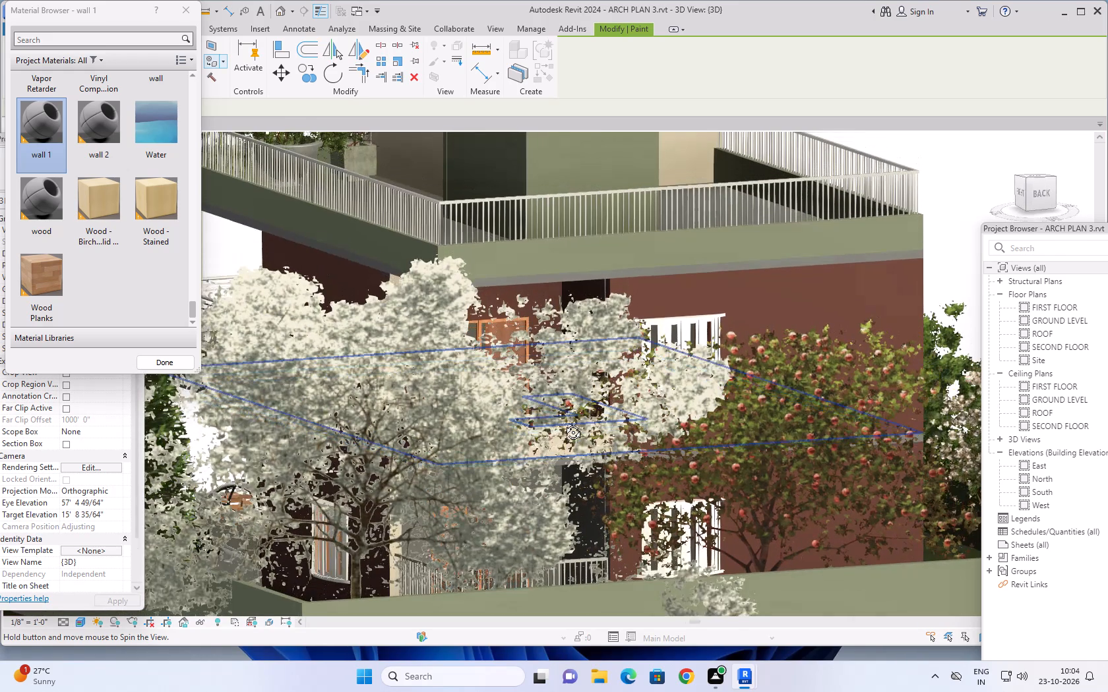
{"action": "middle_click_drag", "start_coordinate": [563, 422], "coordinate": [574, 406], "text": "shift"}
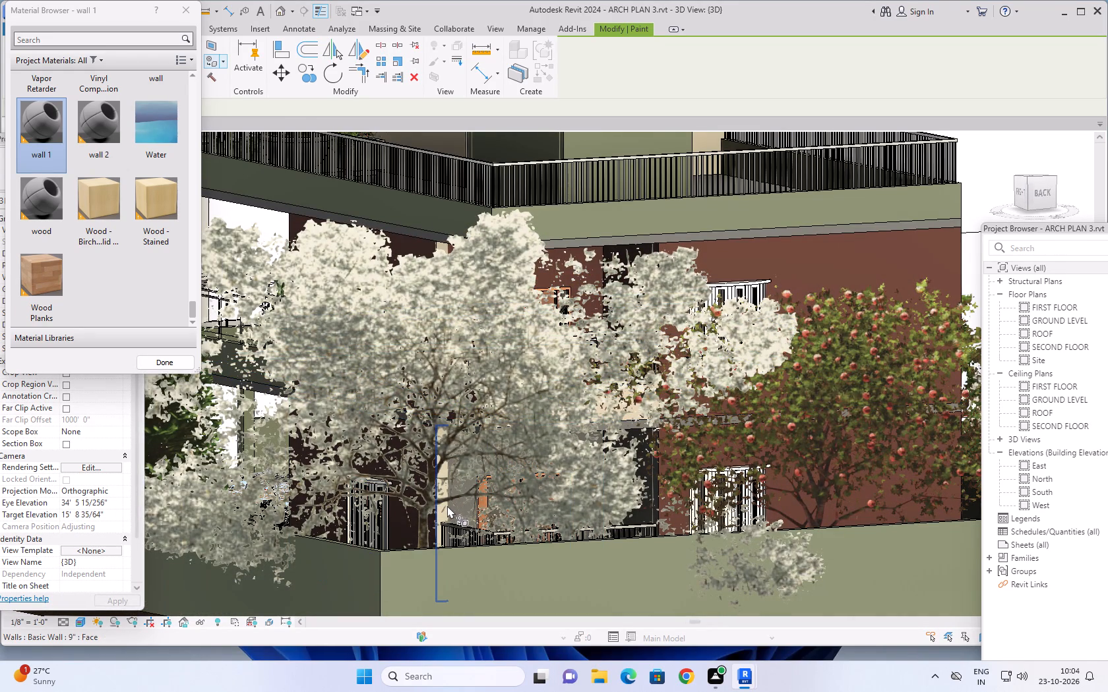
{"action": "left_click", "coordinate": [472, 494]}
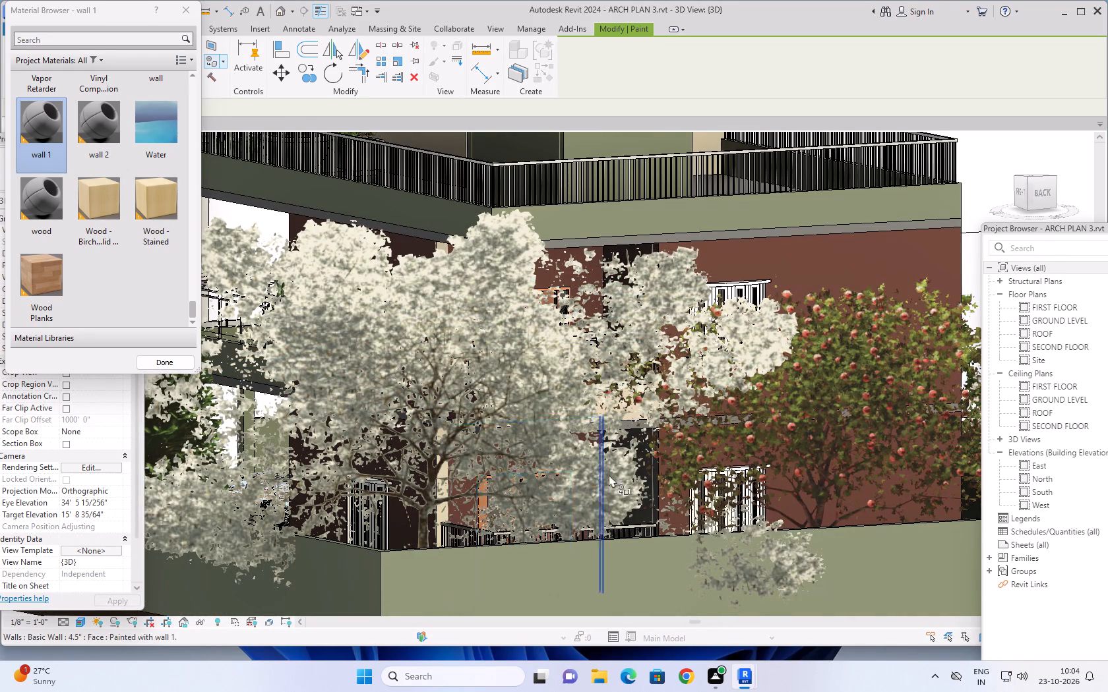
{"action": "left_click", "coordinate": [646, 473]}
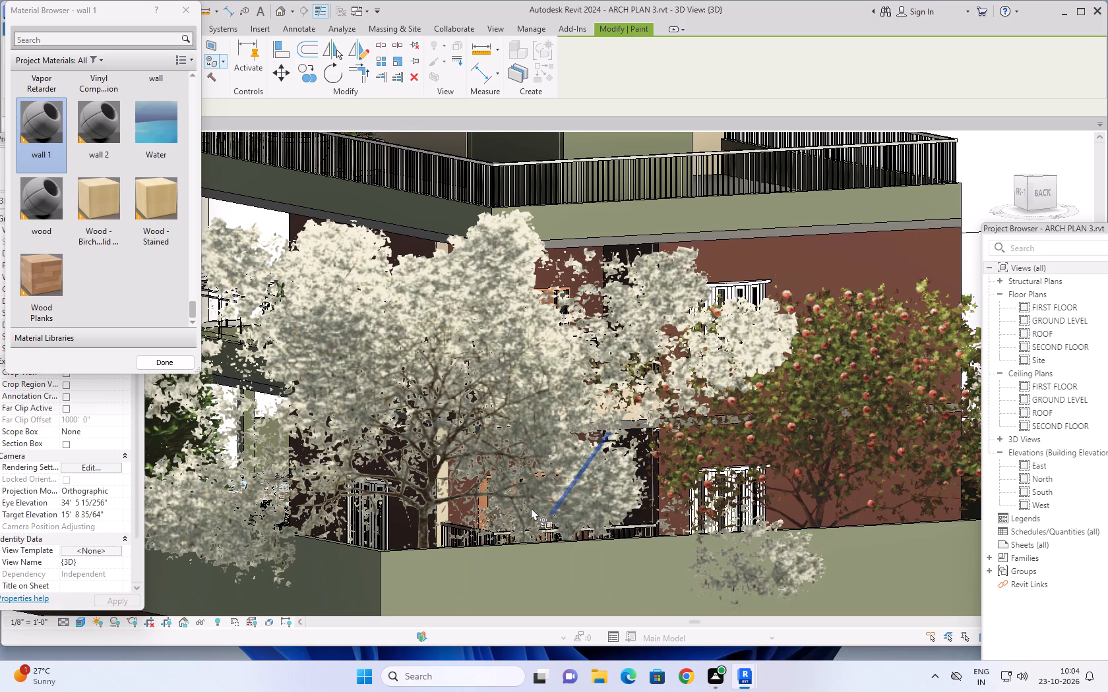
{"action": "middle_click_drag", "start_coordinate": [501, 438], "coordinate": [510, 507], "text": "shift"}
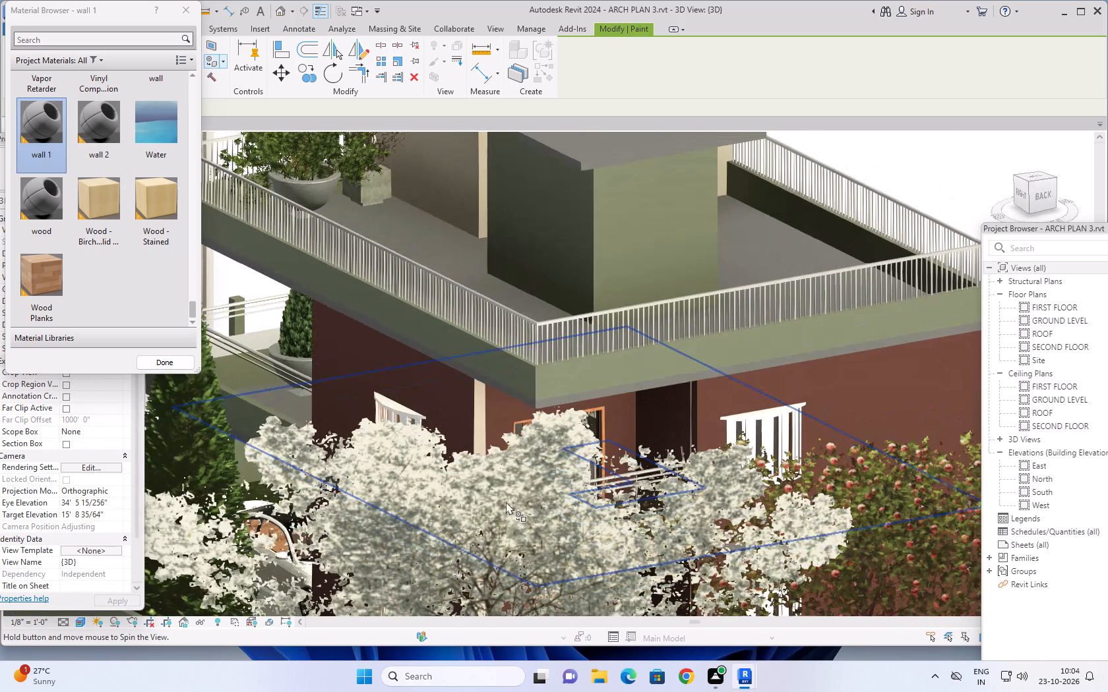
{"action": "scroll", "coordinate": [484, 440], "scroll_direction": "up", "scroll_amount": 5}
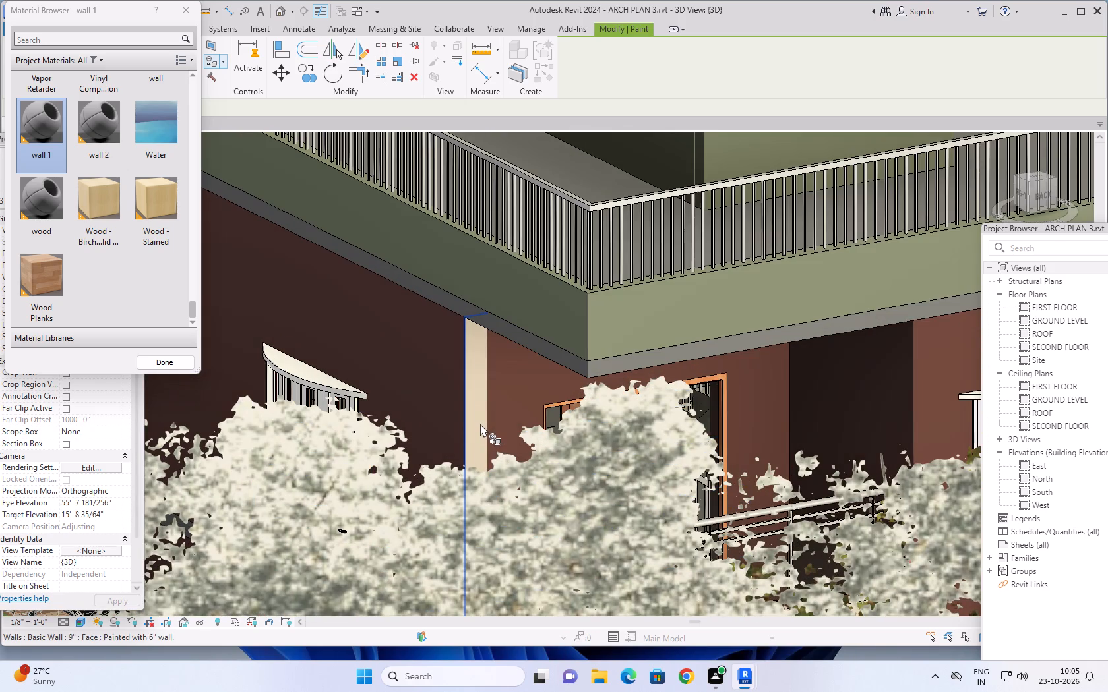
{"action": "left_click", "coordinate": [480, 424]}
{"action": "scroll", "coordinate": [557, 455], "scroll_direction": "down", "scroll_amount": 3}
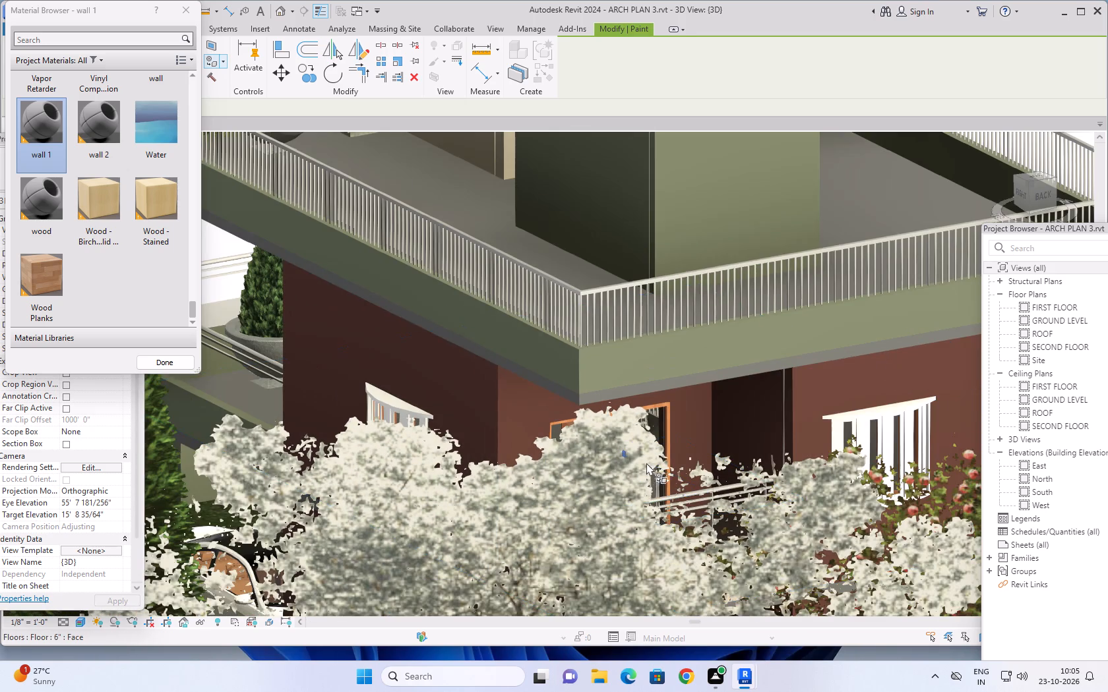
Paint the outer and top faces of the upper and lower rear balcony parapets with the wall 1 material.
{"action": "middle_click_drag", "start_coordinate": [662, 476], "coordinate": [801, 475], "text": "shift"}
{"action": "middle_click_drag", "start_coordinate": [821, 450], "coordinate": [410, 393]}
{"action": "middle_click_drag", "start_coordinate": [653, 450], "coordinate": [578, 453]}
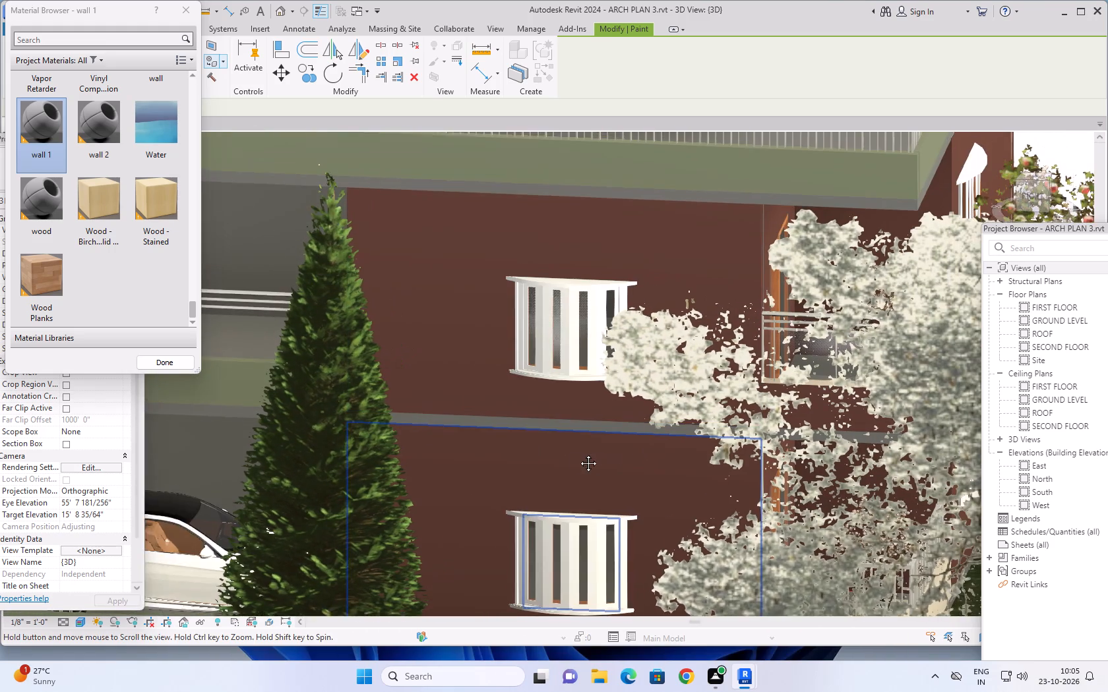
{"action": "middle_click_drag", "start_coordinate": [578, 453], "coordinate": [448, 385]}
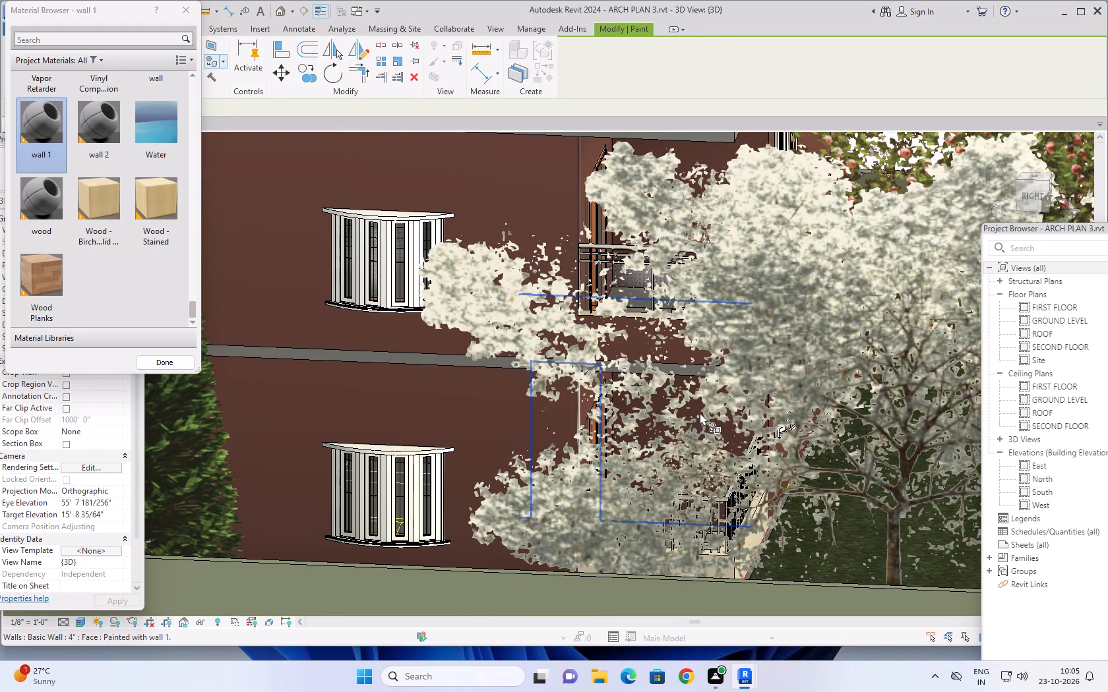
{"action": "middle_click_drag", "start_coordinate": [731, 420], "coordinate": [887, 359]}
{"action": "middle_click_drag", "start_coordinate": [880, 382], "coordinate": [765, 497], "text": "shift"}
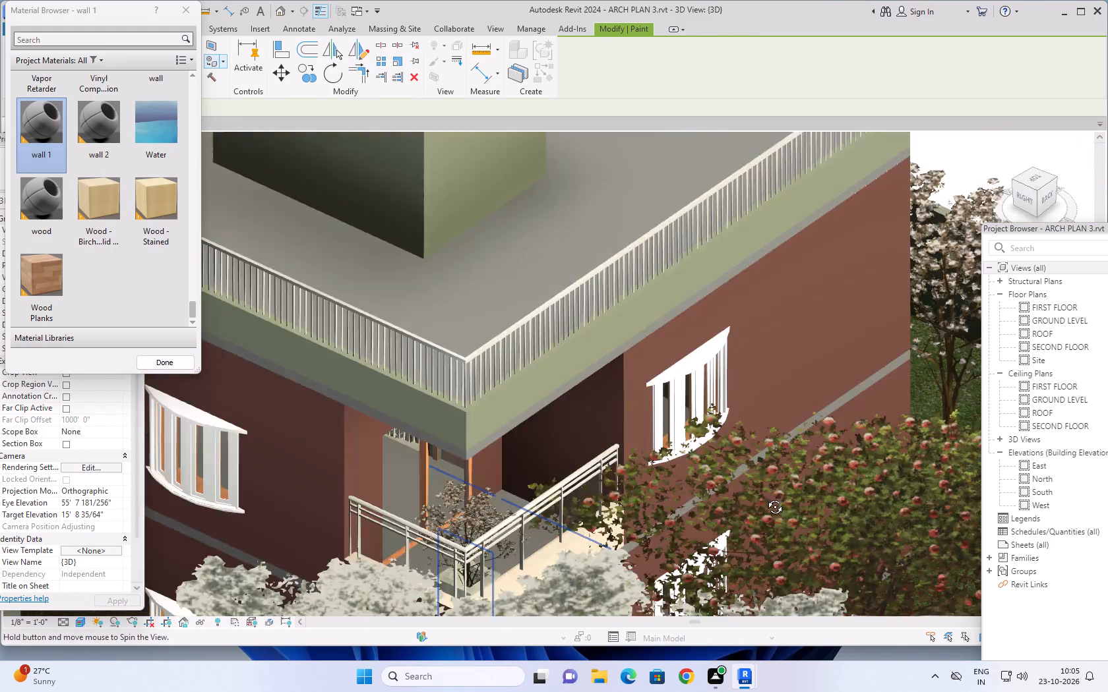
{"action": "middle_click_drag", "start_coordinate": [765, 497], "coordinate": [634, 515], "text": "shift"}
{"action": "middle_click_drag", "start_coordinate": [445, 484], "coordinate": [822, 378]}
{"action": "middle_click_drag", "start_coordinate": [648, 456], "coordinate": [898, 345]}
{"action": "middle_click_drag", "start_coordinate": [633, 463], "coordinate": [545, 498], "text": "shift"}
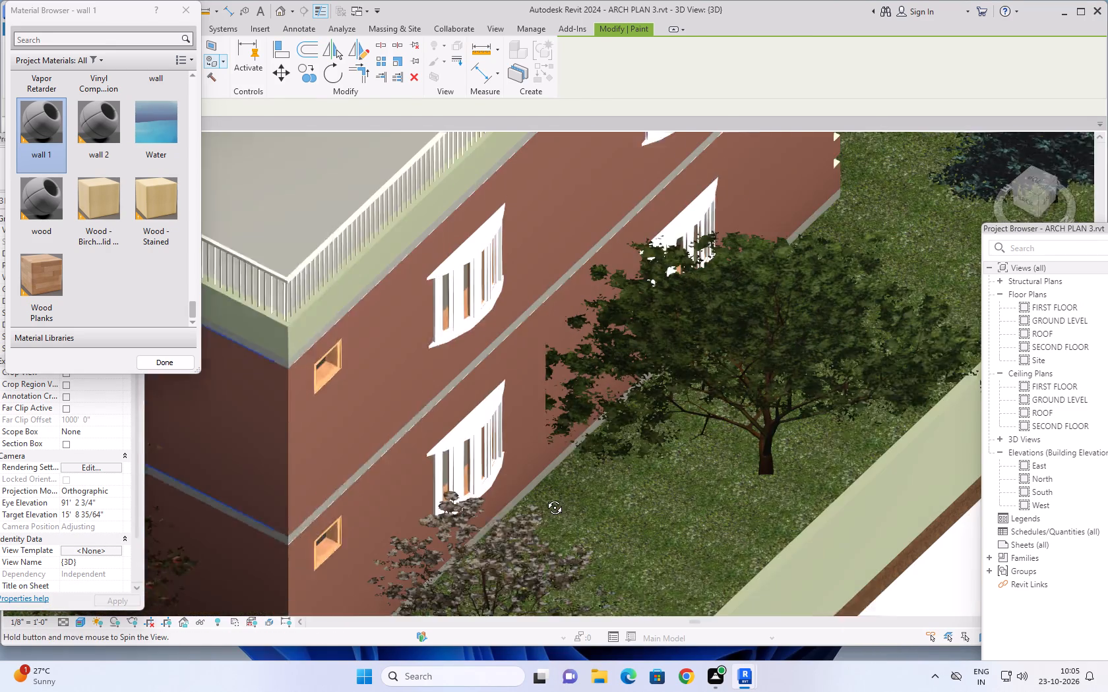
{"action": "middle_click_drag", "start_coordinate": [545, 498], "coordinate": [536, 499], "text": "shift"}
{"action": "middle_click_drag", "start_coordinate": [444, 496], "coordinate": [838, 460]}
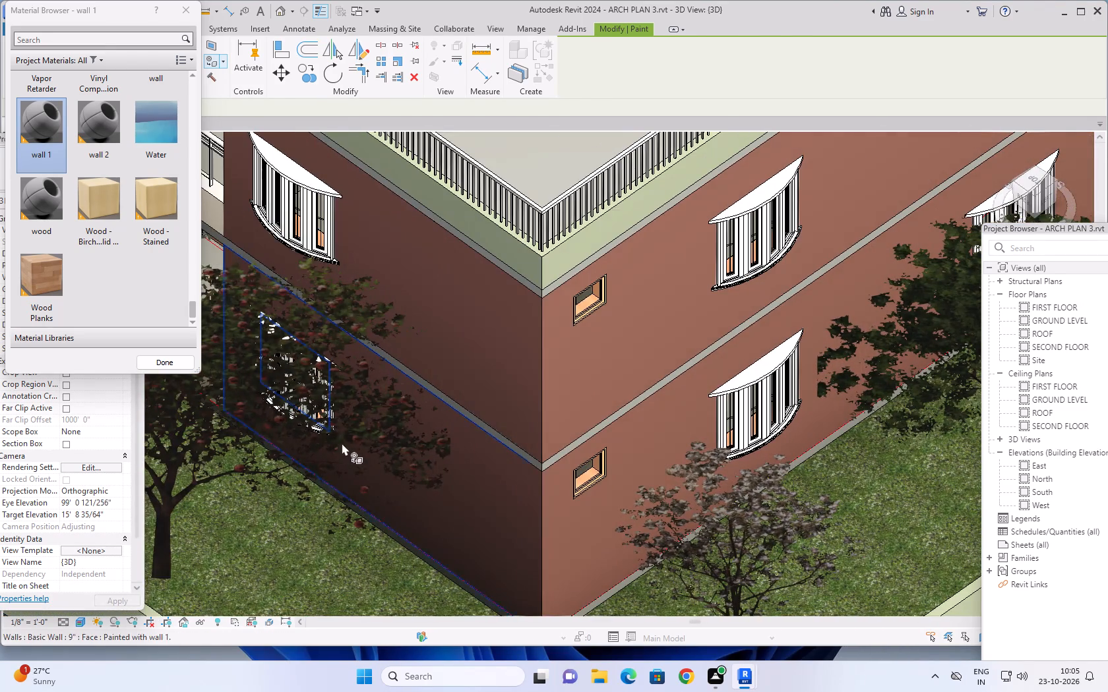
{"action": "middle_click_drag", "start_coordinate": [336, 426], "coordinate": [571, 536]}
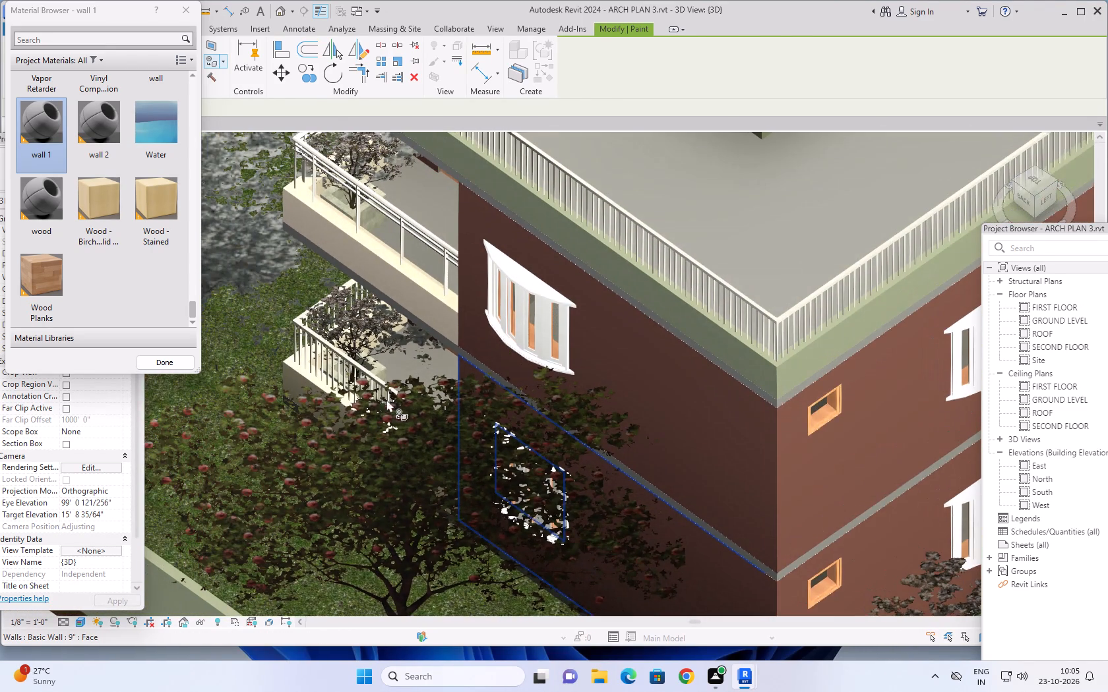
{"action": "middle_click_drag", "start_coordinate": [386, 399], "coordinate": [508, 553]}
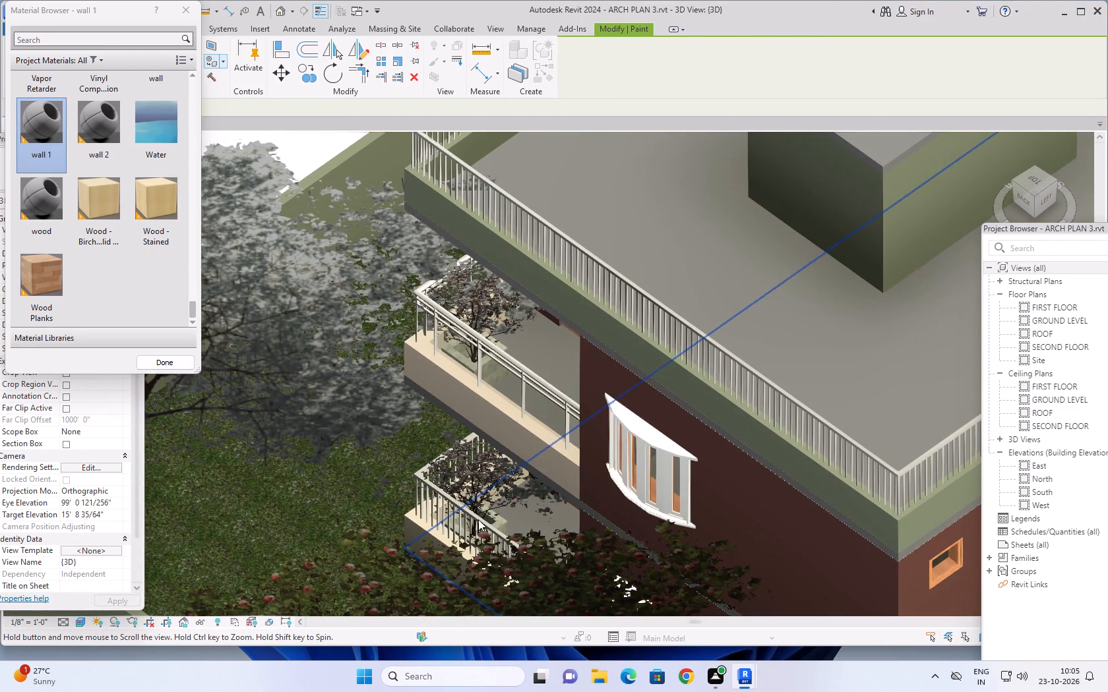
{"action": "left_click", "coordinate": [520, 432]}
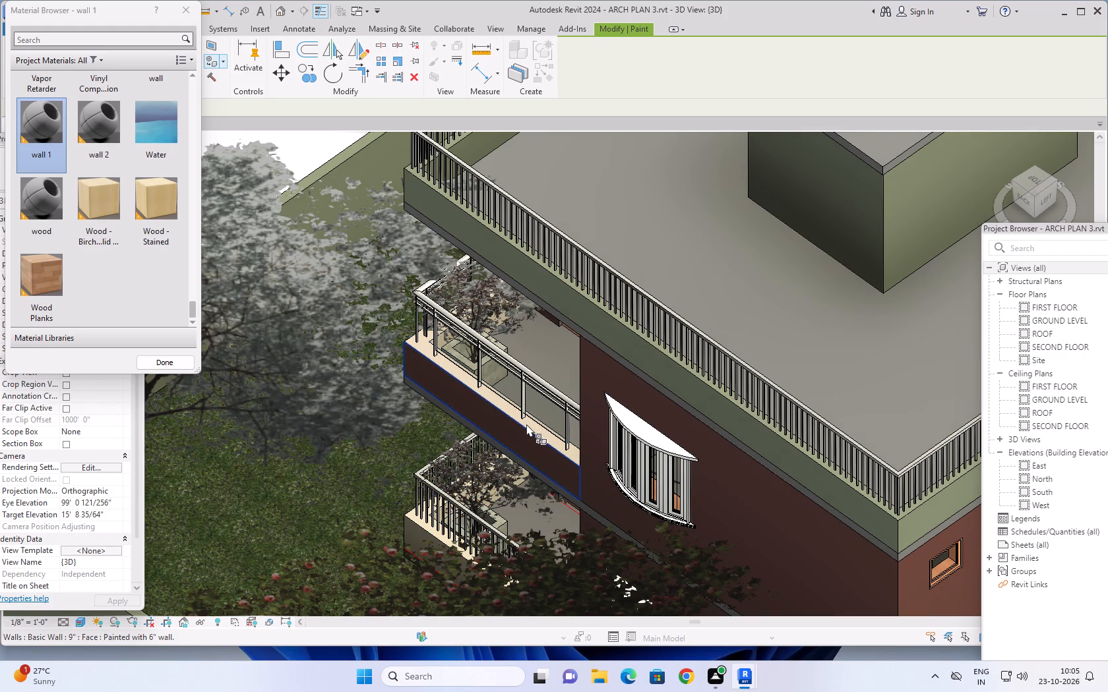
{"action": "left_click", "coordinate": [530, 424]}
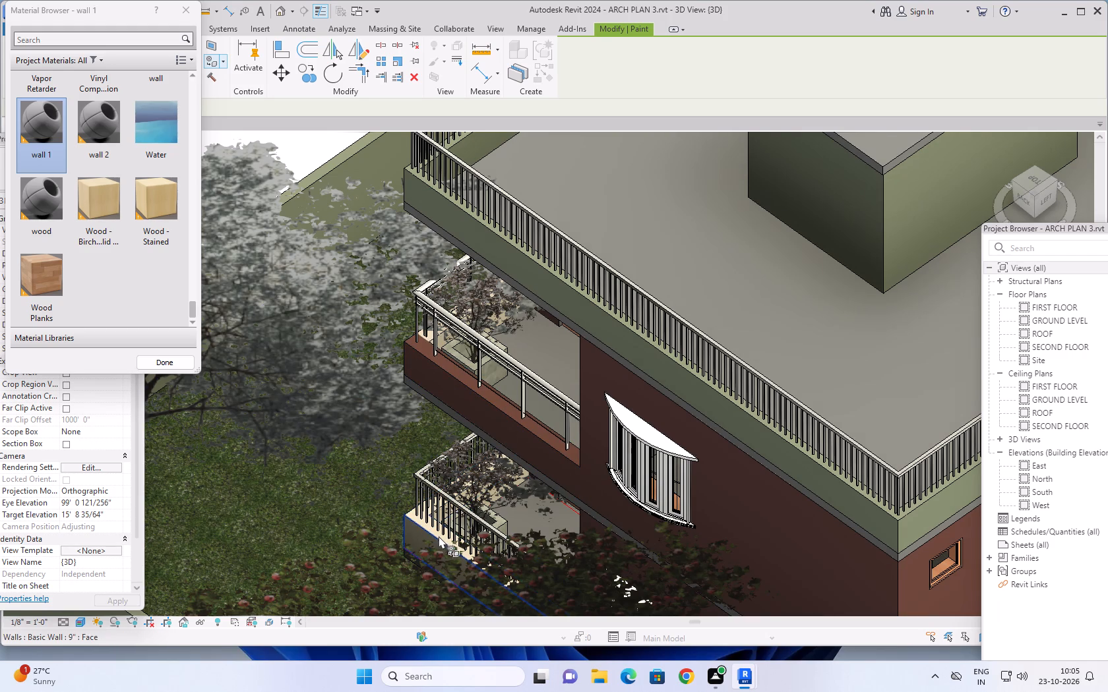
{"action": "left_click", "coordinate": [437, 538]}
{"action": "left_click", "coordinate": [441, 533]}
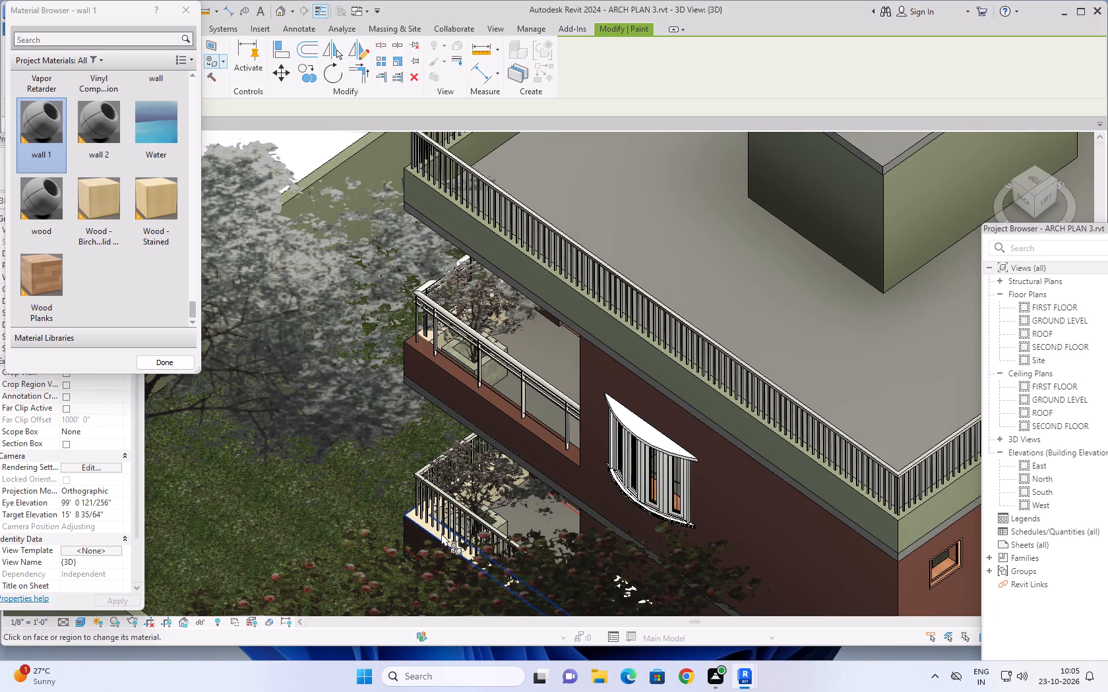
Paint the side parapet faces of the upper and lower corner balconies with the wall 1 material.
{"action": "middle_click_drag", "start_coordinate": [434, 529], "coordinate": [482, 561]}
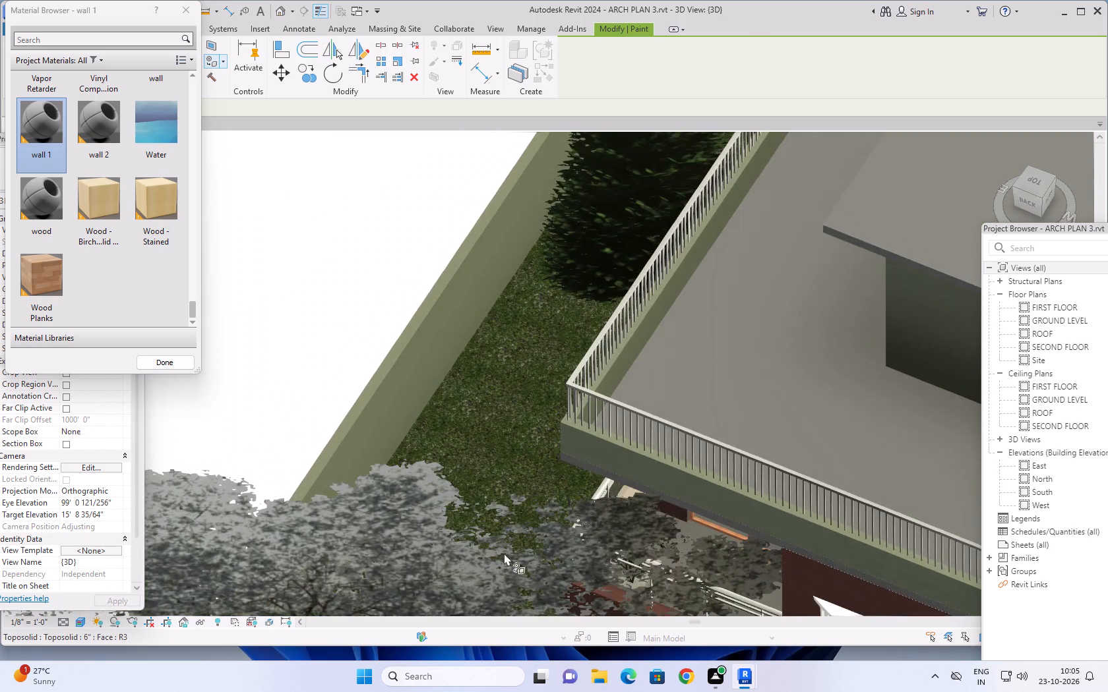
{"action": "middle_click_drag", "start_coordinate": [538, 540], "coordinate": [390, 406]}
{"action": "middle_click_drag", "start_coordinate": [443, 448], "coordinate": [453, 455]}
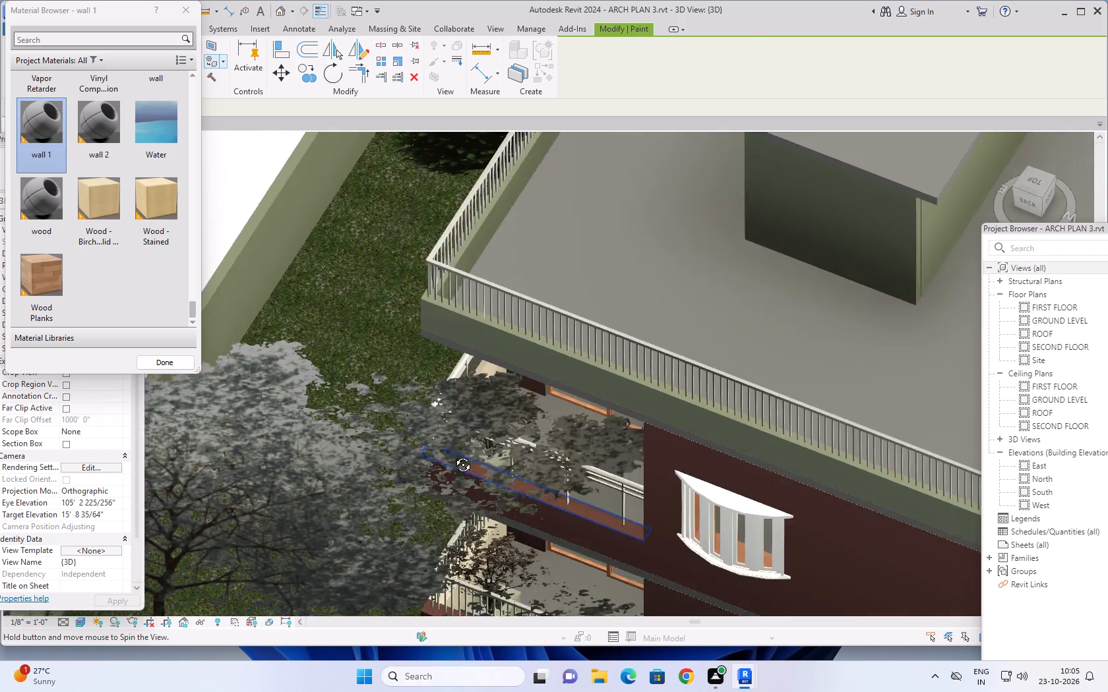
{"action": "middle_click_drag", "start_coordinate": [453, 455], "coordinate": [465, 459]}
{"action": "middle_click_drag", "start_coordinate": [466, 451], "coordinate": [294, 389]}
{"action": "middle_click_drag", "start_coordinate": [335, 429], "coordinate": [375, 449], "text": "shift"}
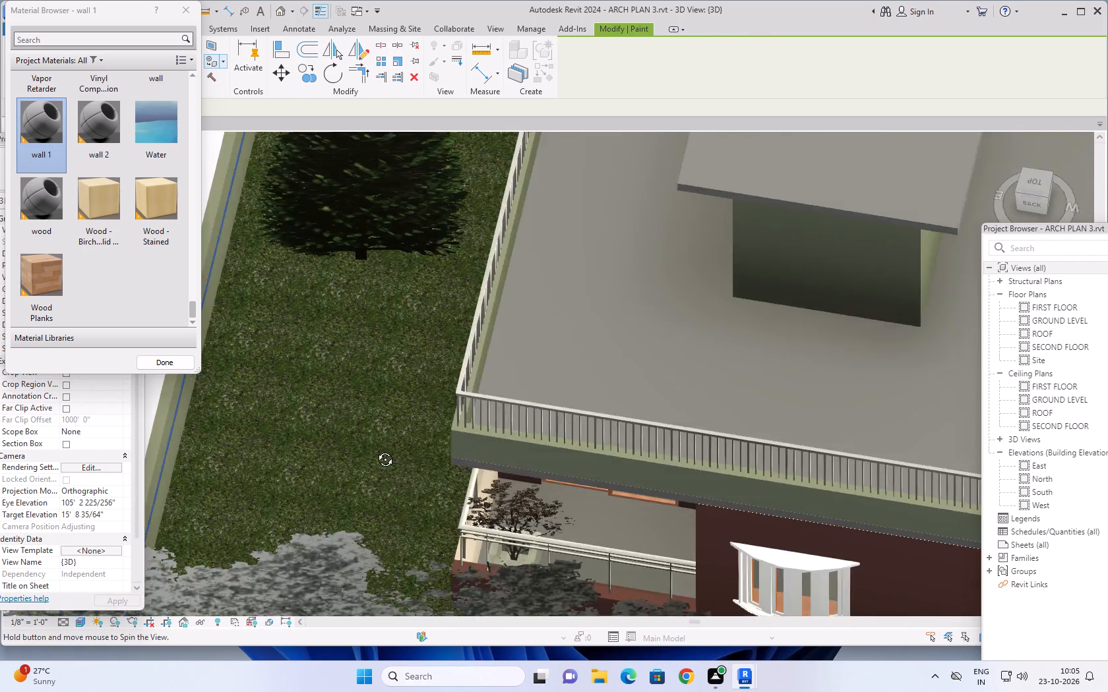
{"action": "middle_click_drag", "start_coordinate": [375, 449], "coordinate": [417, 468], "text": "shift"}
{"action": "middle_click_drag", "start_coordinate": [495, 455], "coordinate": [285, 267]}
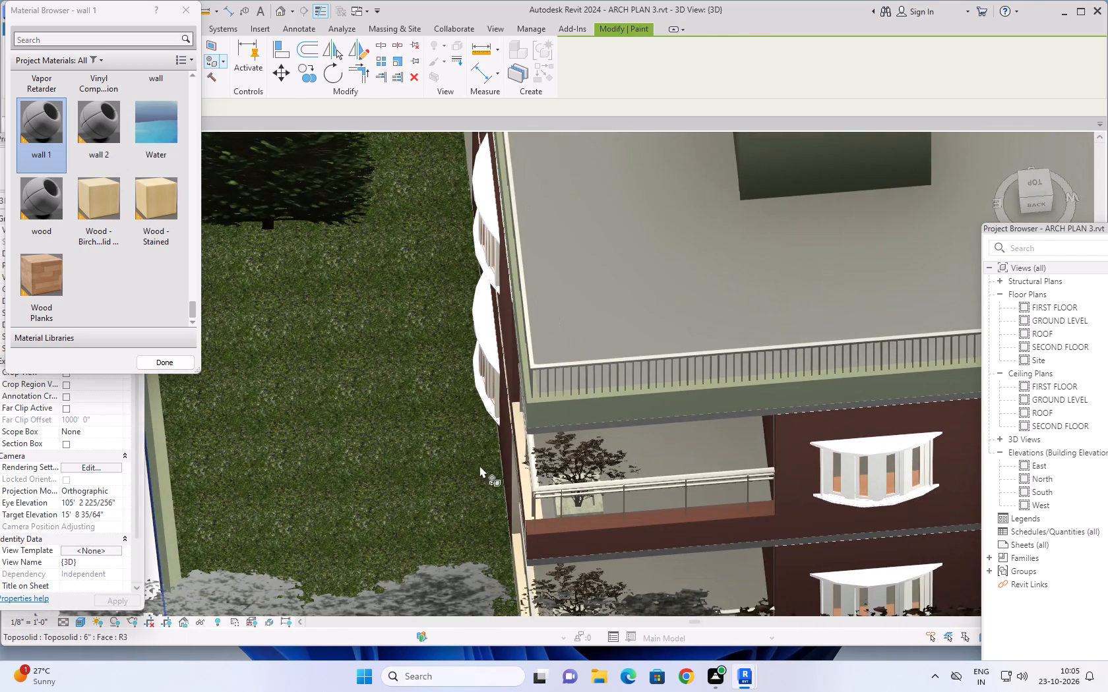
{"action": "left_click", "coordinate": [522, 489]}
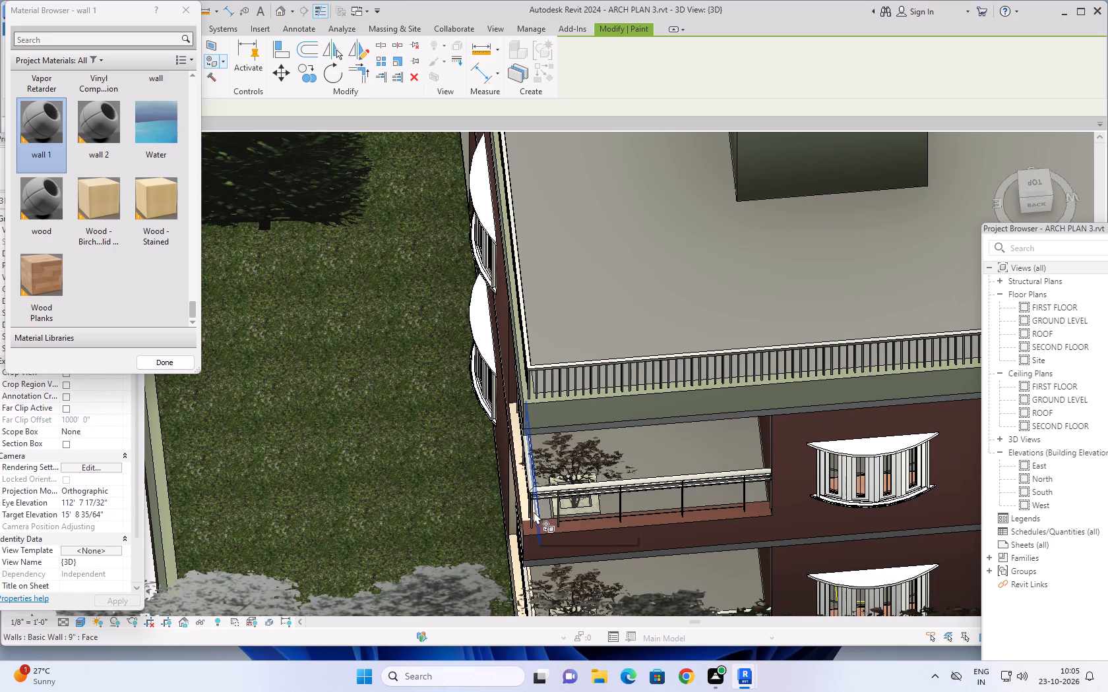
{"action": "left_click", "coordinate": [528, 512]}
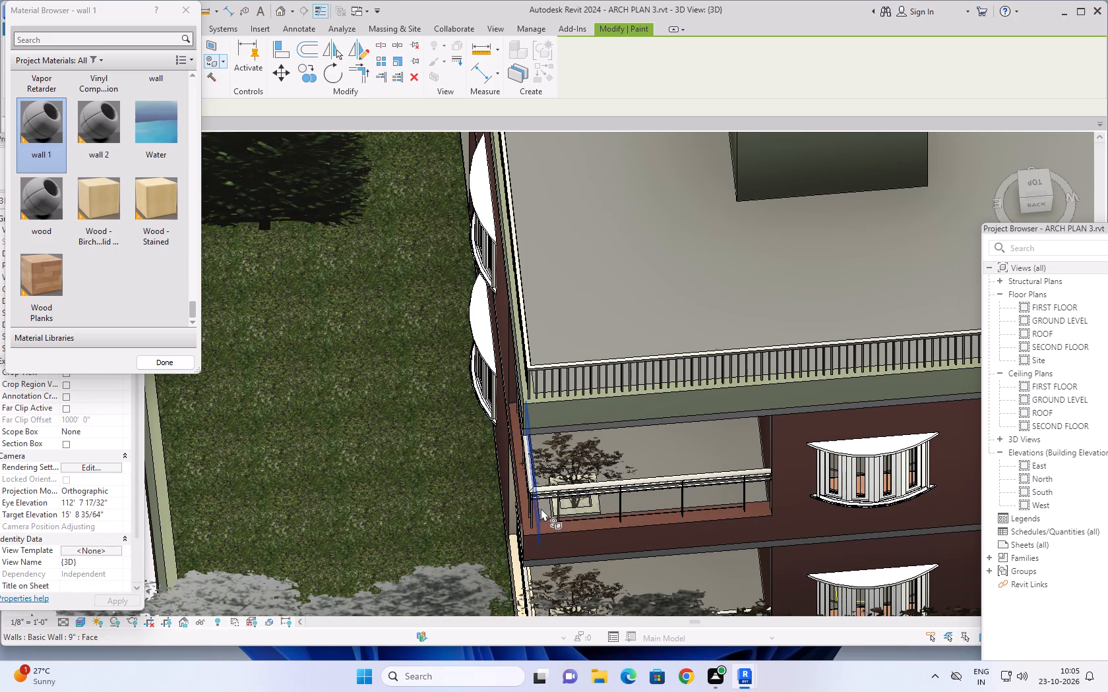
{"action": "left_click", "coordinate": [519, 581]}
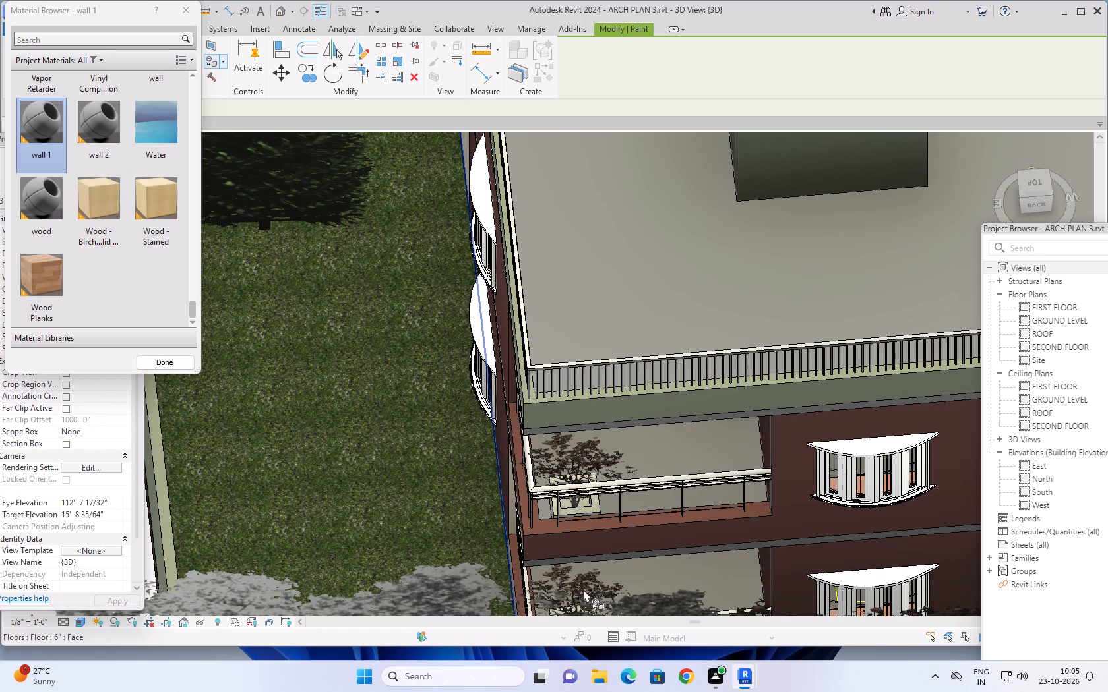
Paint the narrow floor edge and the wall end strip beside the lower corner balcony's side railing with wall 1.
{"action": "middle_click_drag", "start_coordinate": [582, 583], "coordinate": [608, 544]}
{"action": "scroll", "coordinate": [611, 542], "scroll_direction": "up", "scroll_amount": 1}
{"action": "middle_click_drag", "start_coordinate": [612, 542], "coordinate": [635, 530]}
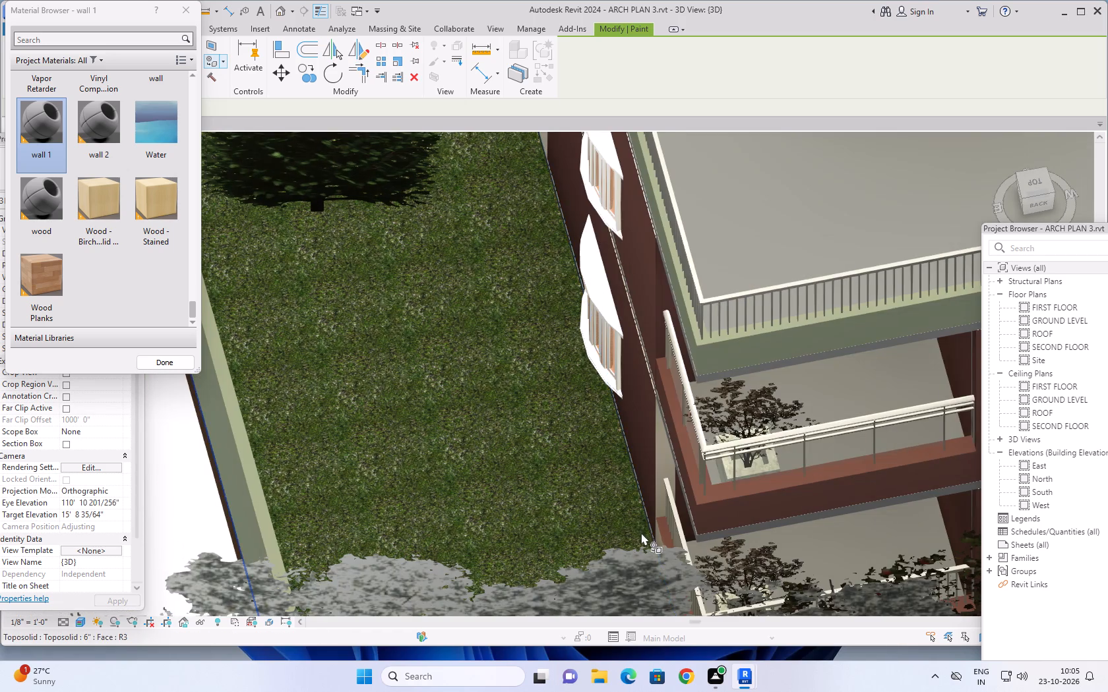
{"action": "middle_click_drag", "start_coordinate": [667, 533], "coordinate": [691, 526]}
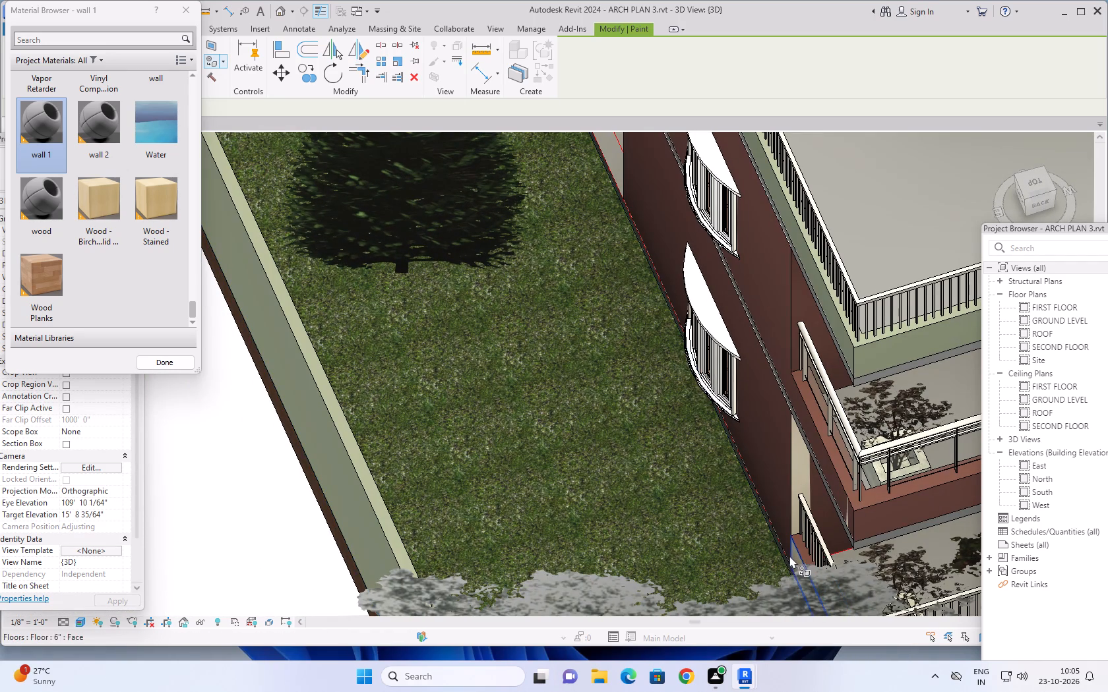
{"action": "left_click", "coordinate": [791, 569]}
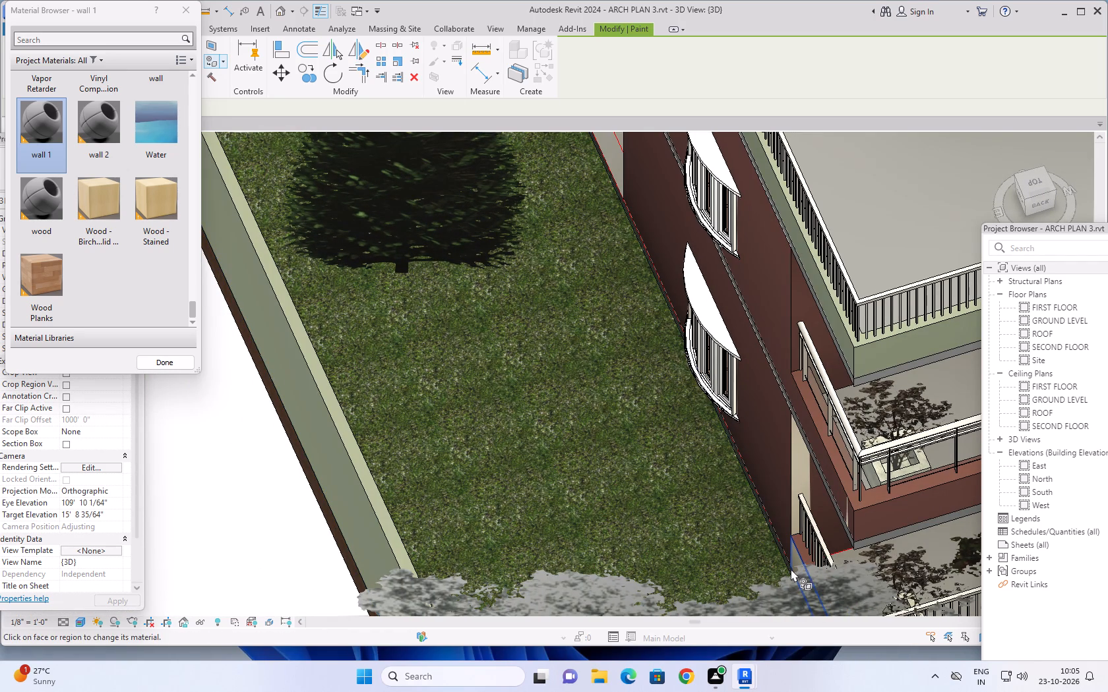
{"action": "left_click", "coordinate": [801, 477]}
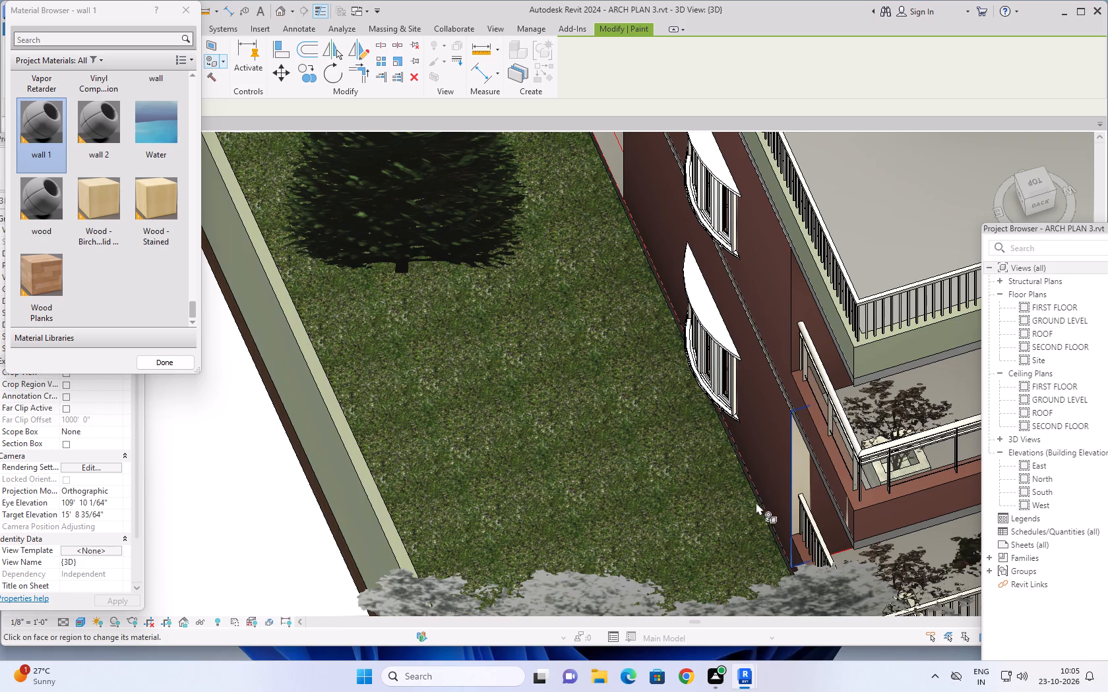
Examine the painted house exterior in 3D from the rear balcony corner around past the car porch to the front facade.
{"action": "scroll", "coordinate": [751, 508], "scroll_direction": "down", "scroll_amount": 2}
{"action": "middle_click_drag", "start_coordinate": [756, 515], "coordinate": [555, 447]}
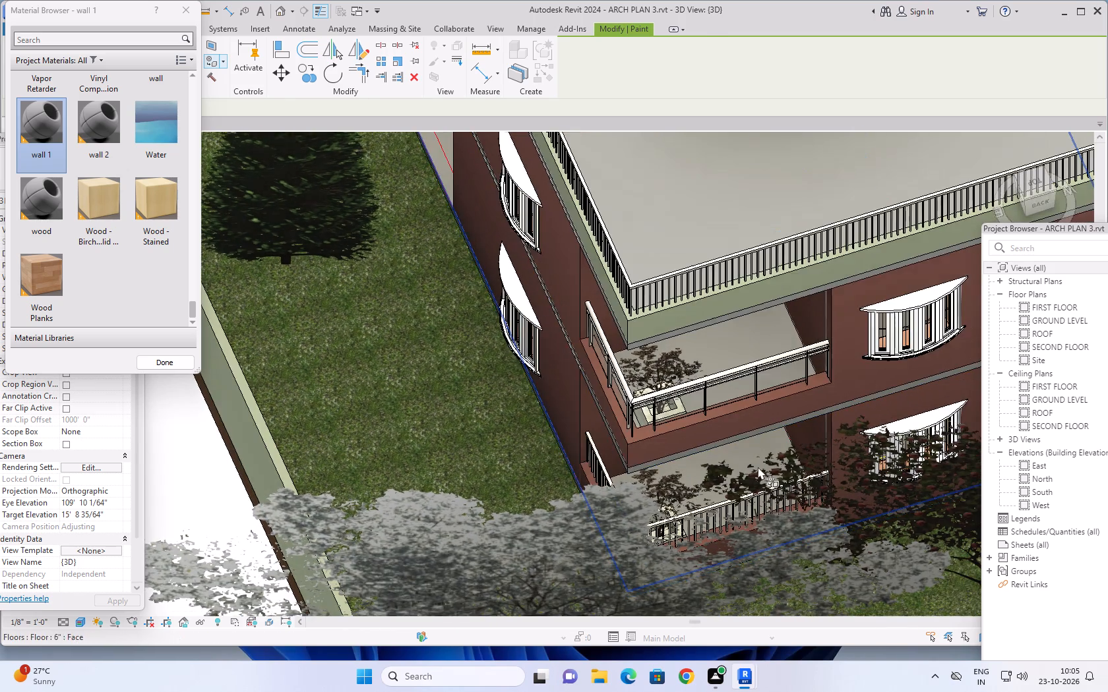
{"action": "middle_click_drag", "start_coordinate": [758, 467], "coordinate": [782, 333], "text": "shift"}
{"action": "middle_click_drag", "start_coordinate": [781, 334], "coordinate": [750, 409]}
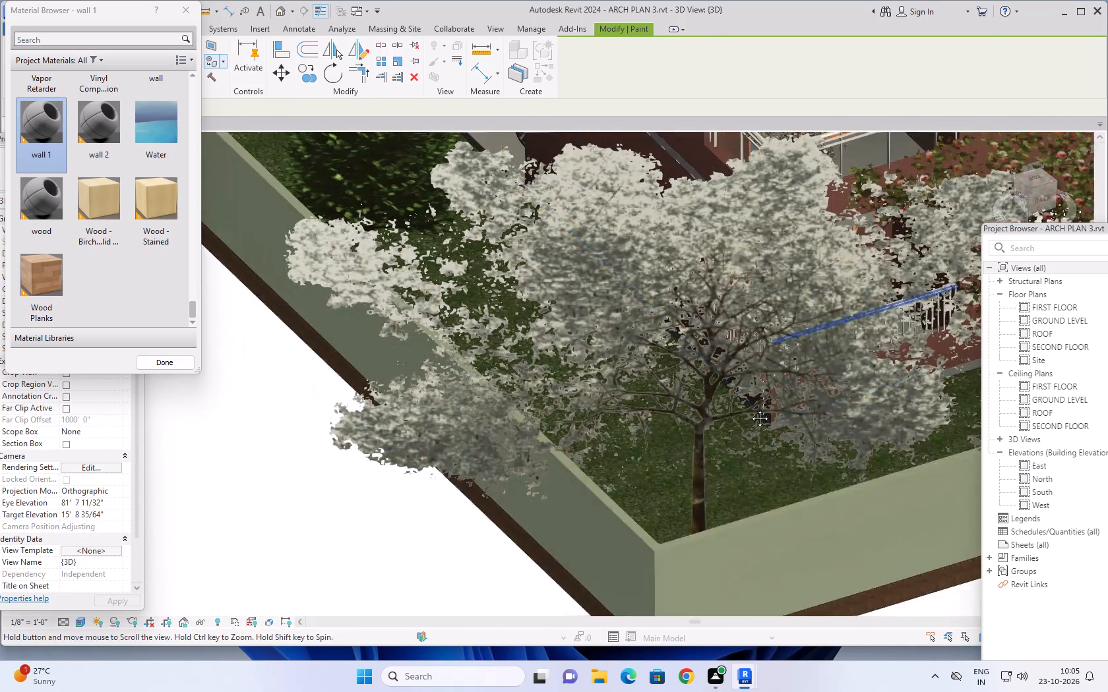
{"action": "middle_click_drag", "start_coordinate": [750, 409], "coordinate": [681, 563]}
{"action": "middle_click_drag", "start_coordinate": [723, 536], "coordinate": [745, 529], "text": "shift"}
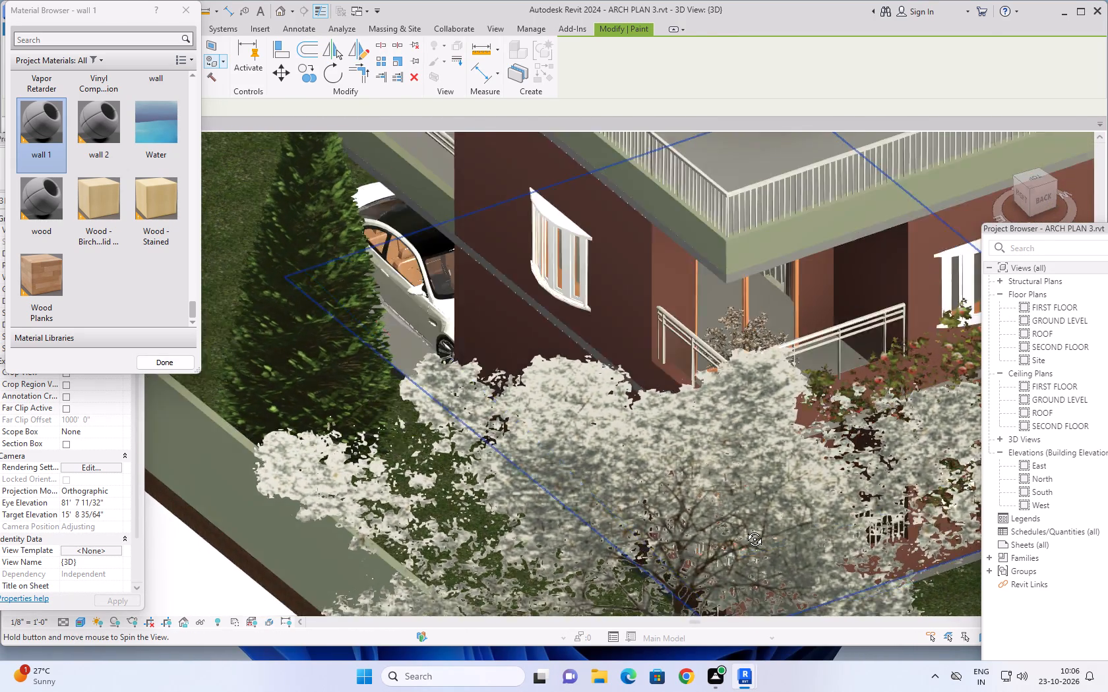
{"action": "middle_click_drag", "start_coordinate": [745, 529], "coordinate": [784, 521], "text": "shift"}
{"action": "middle_click_drag", "start_coordinate": [730, 500], "coordinate": [548, 550]}
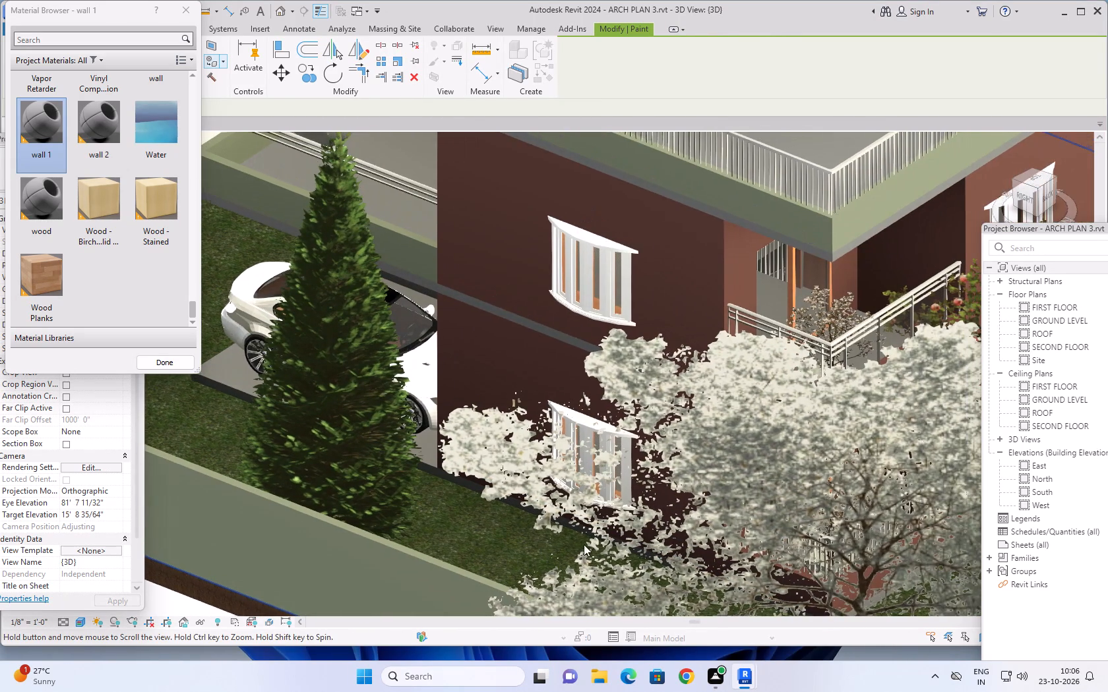
{"action": "middle_click_drag", "start_coordinate": [769, 501], "coordinate": [575, 537]}
{"action": "middle_click_drag", "start_coordinate": [549, 529], "coordinate": [650, 516], "text": "shift"}
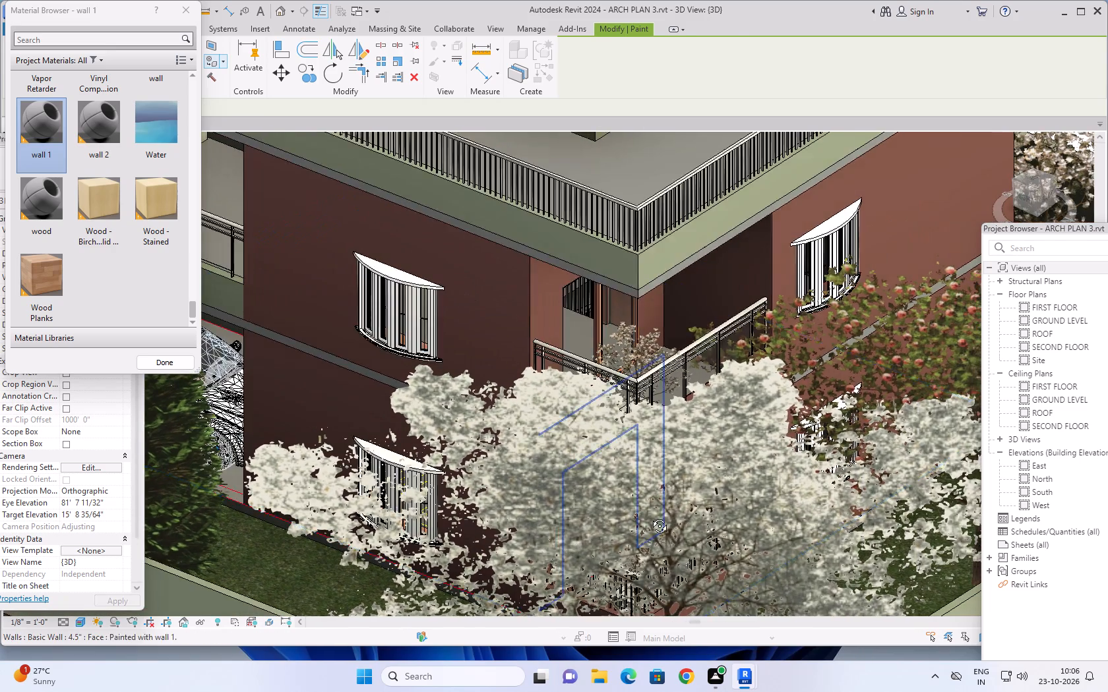
{"action": "middle_click_drag", "start_coordinate": [650, 516], "coordinate": [747, 494], "text": "shift"}
{"action": "middle_click_drag", "start_coordinate": [433, 378], "coordinate": [495, 517]}
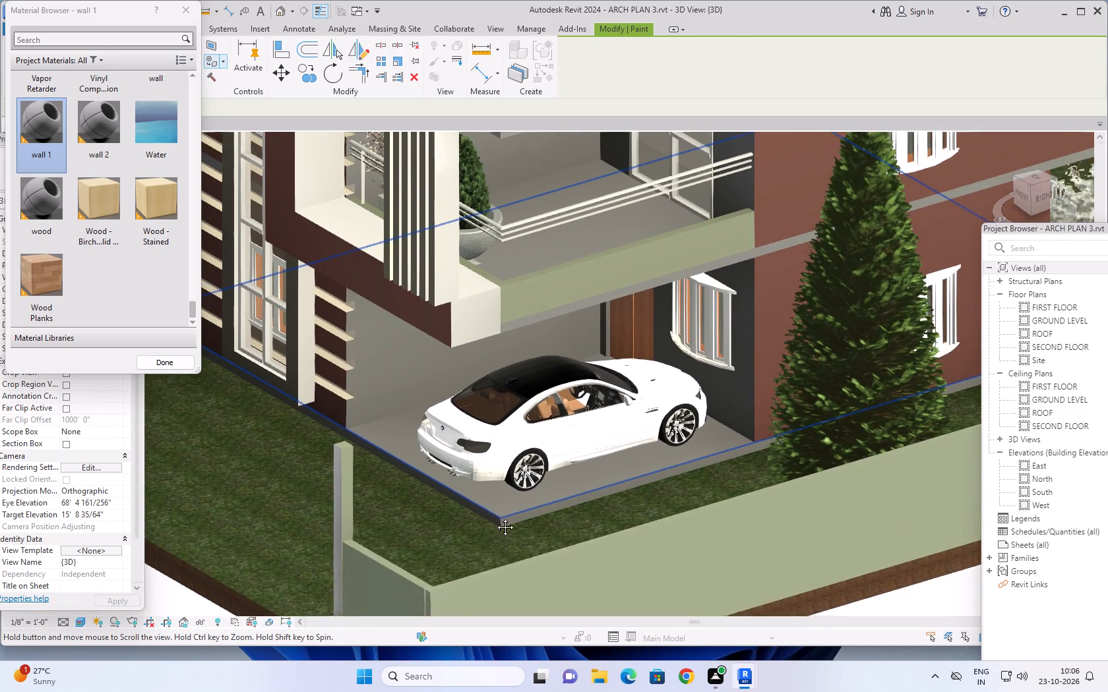
{"action": "middle_click_drag", "start_coordinate": [495, 517], "coordinate": [501, 517]}
{"action": "middle_click_drag", "start_coordinate": [481, 494], "coordinate": [687, 426]}
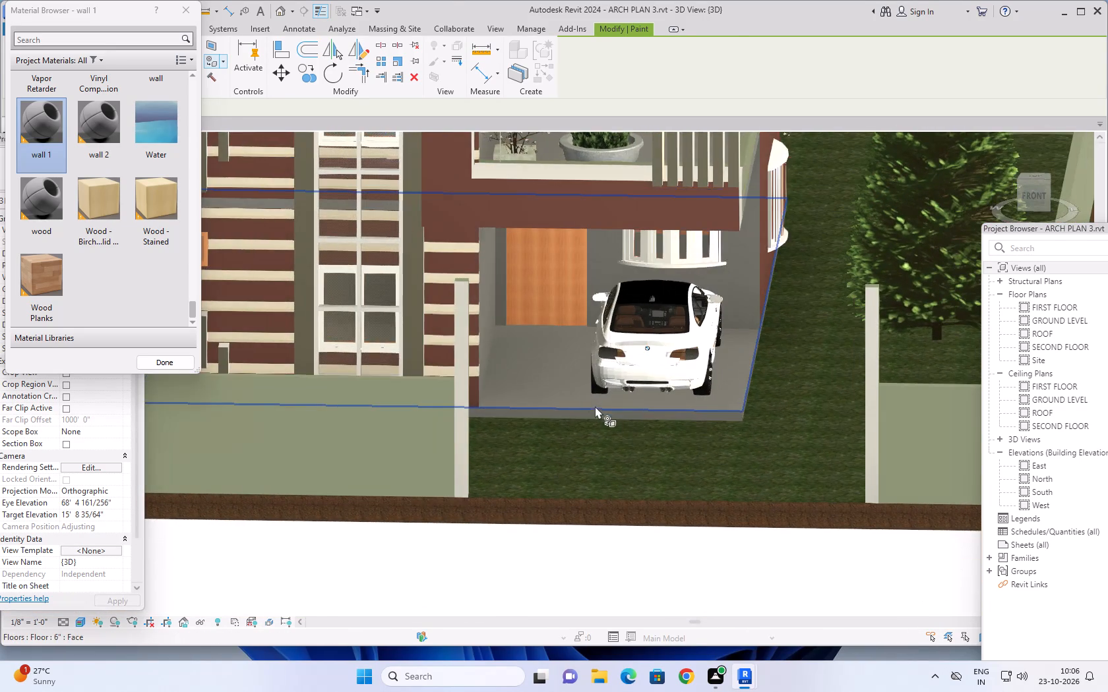
{"action": "middle_click_drag", "start_coordinate": [579, 393], "coordinate": [616, 502]}
{"action": "middle_click_drag", "start_coordinate": [616, 492], "coordinate": [669, 389], "text": "shift"}
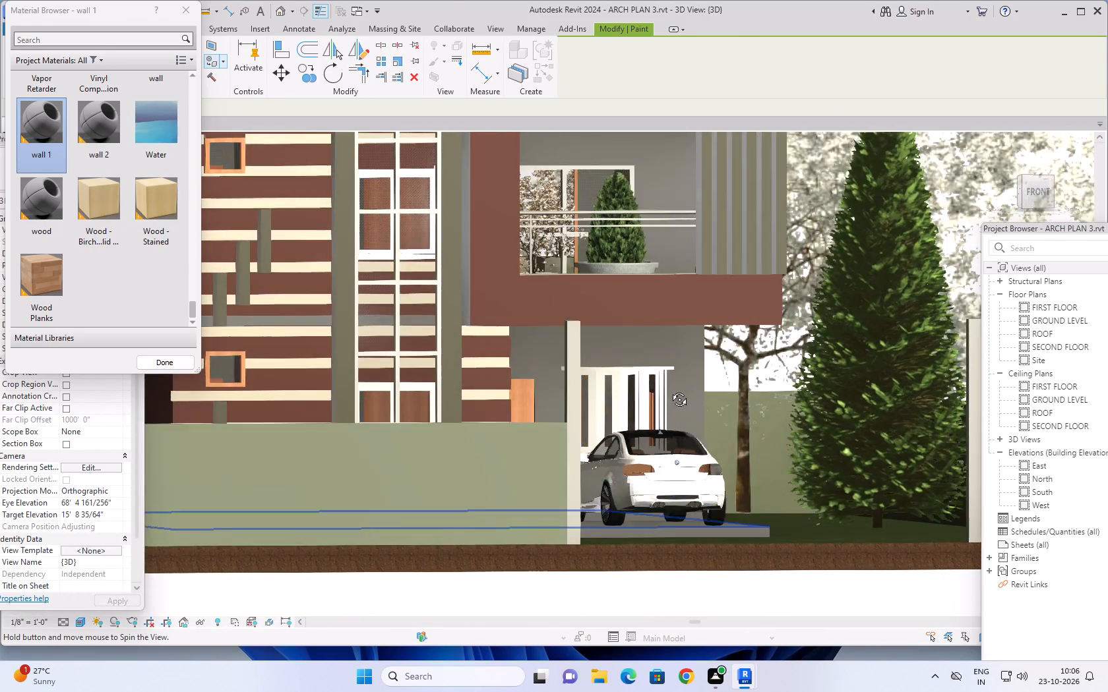
{"action": "middle_click_drag", "start_coordinate": [669, 389], "coordinate": [700, 414], "text": "shift"}
{"action": "scroll", "coordinate": [654, 425], "scroll_direction": "down", "scroll_amount": 4}
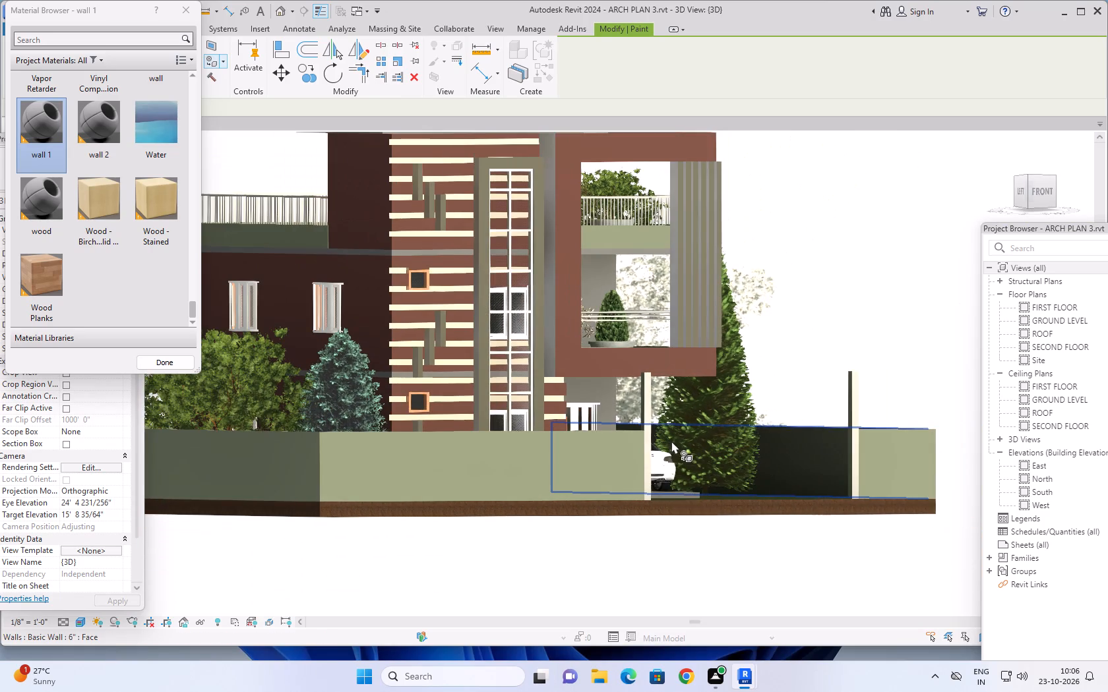
{"action": "scroll", "coordinate": [671, 441], "scroll_direction": "down", "scroll_amount": 2}
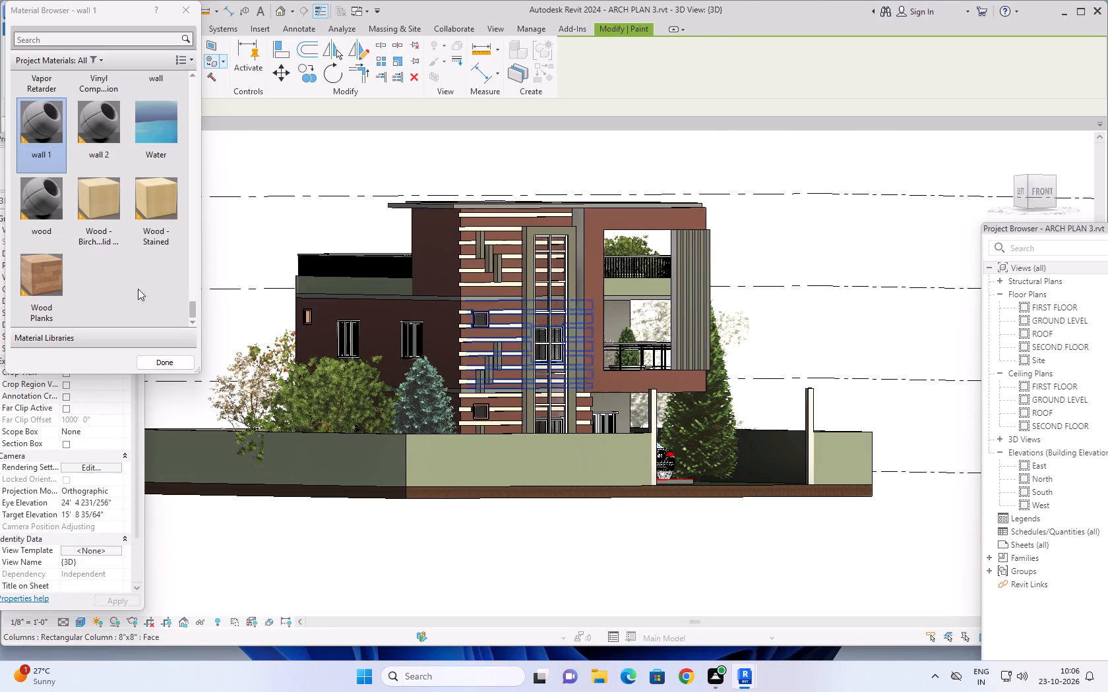
{"action": "left_click", "coordinate": [184, 13]}
Change the structure layer material of the 6" Basic Wall type to 6" wall.
{"action": "left_click", "coordinate": [53, 46]}
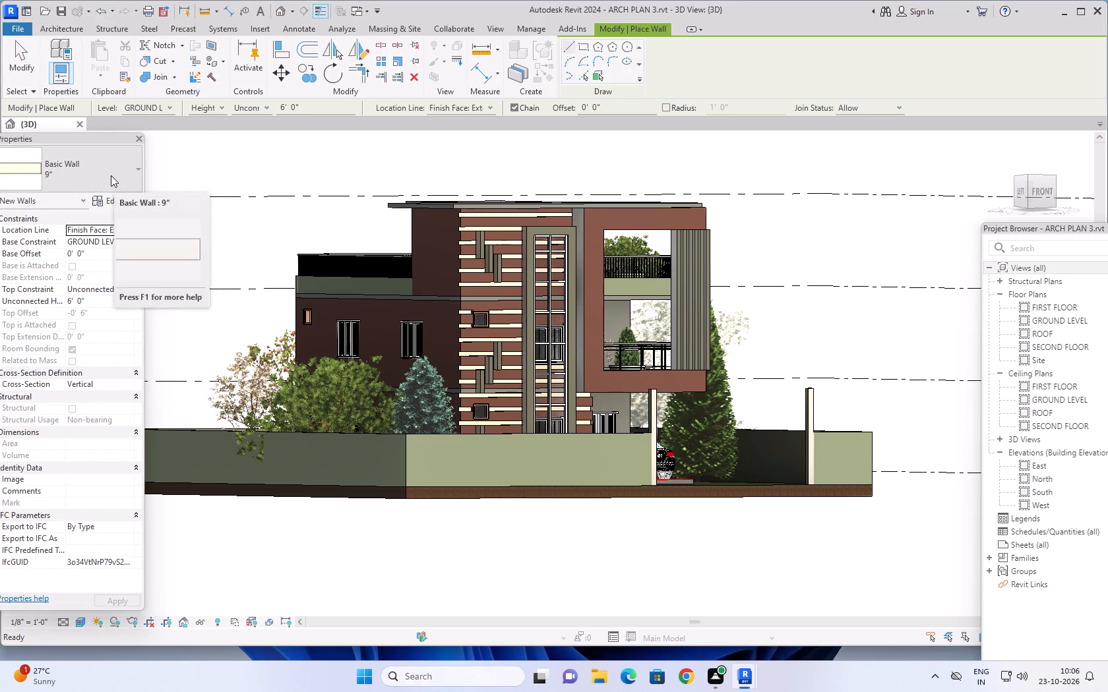
{"action": "left_click", "coordinate": [110, 175]}
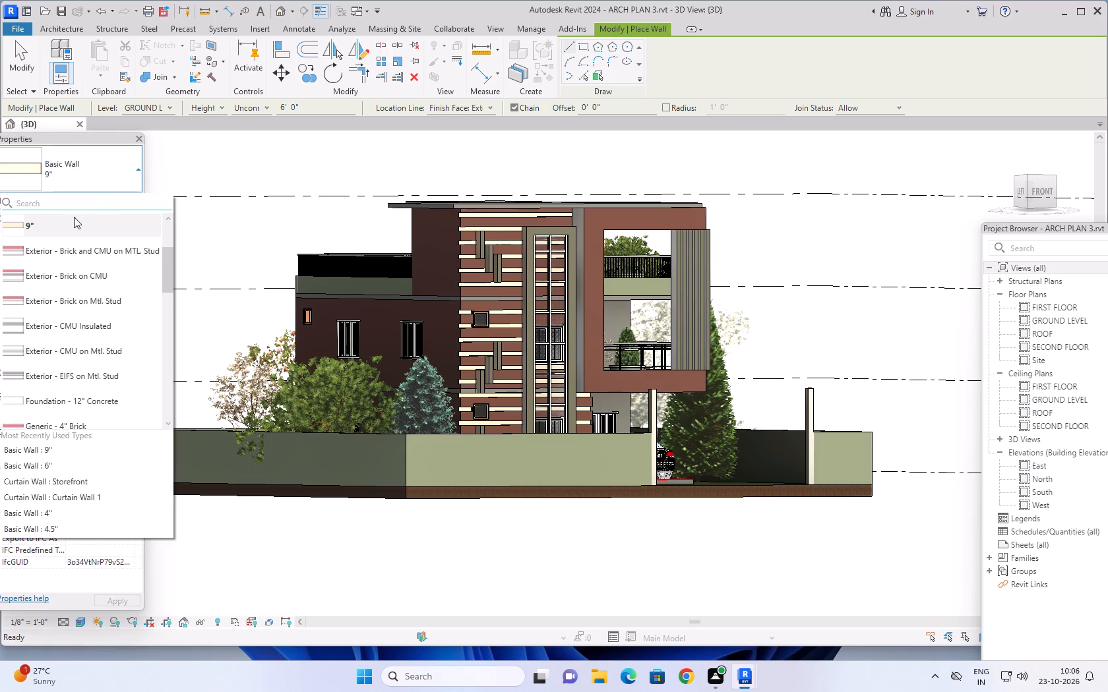
{"action": "scroll", "coordinate": [57, 246], "scroll_direction": "up", "scroll_amount": 1}
{"action": "left_click", "coordinate": [61, 277]}
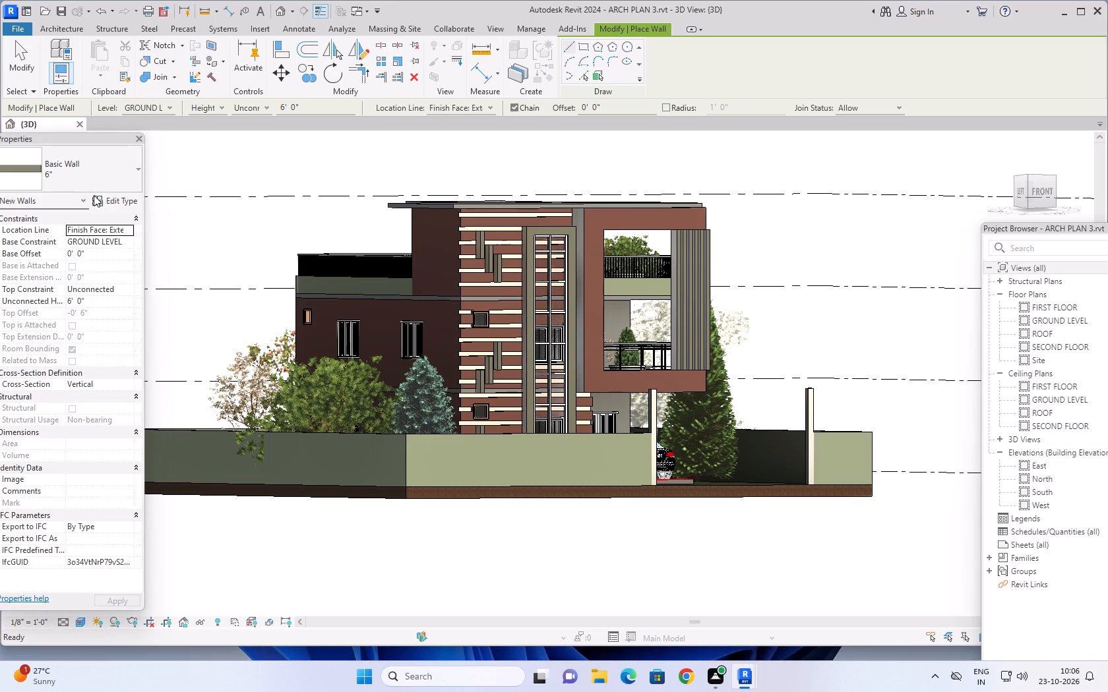
{"action": "left_click", "coordinate": [119, 200]}
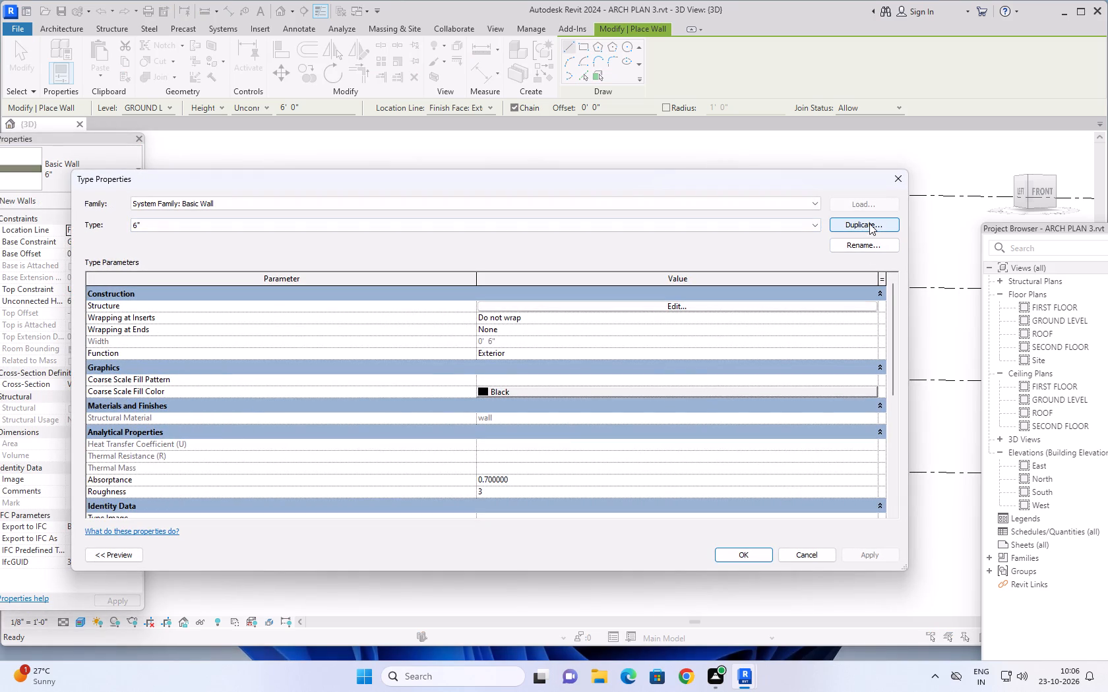
{"action": "left_click", "coordinate": [691, 304]}
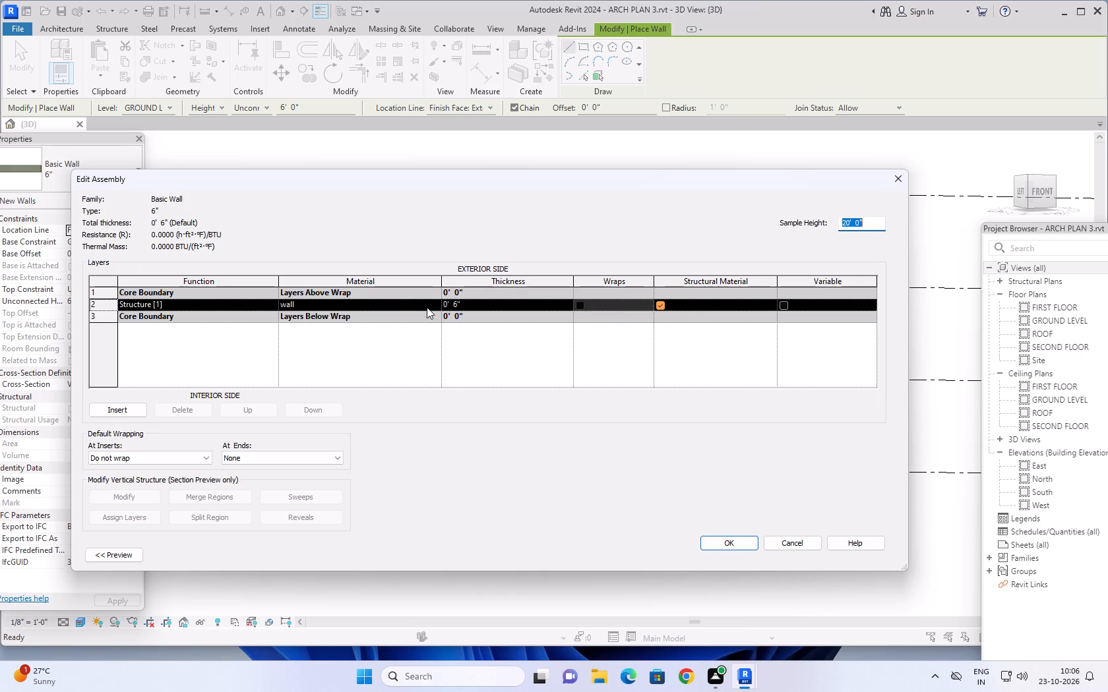
{"action": "left_click", "coordinate": [433, 303]}
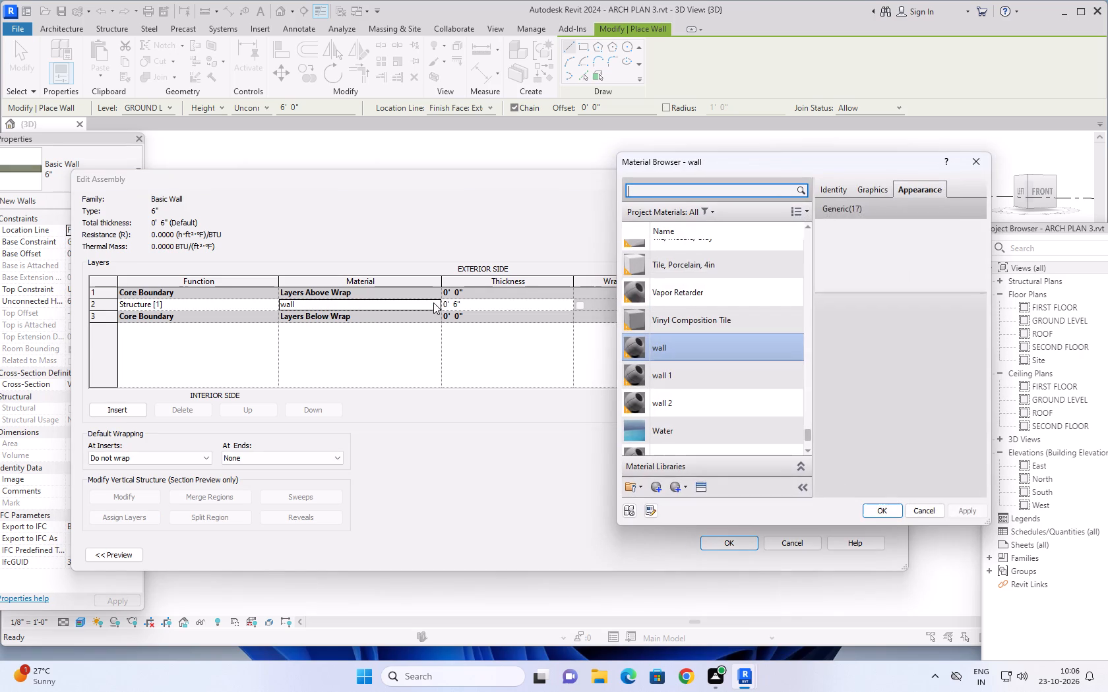
{"action": "scroll", "coordinate": [703, 289], "scroll_direction": "up", "scroll_amount": 16}
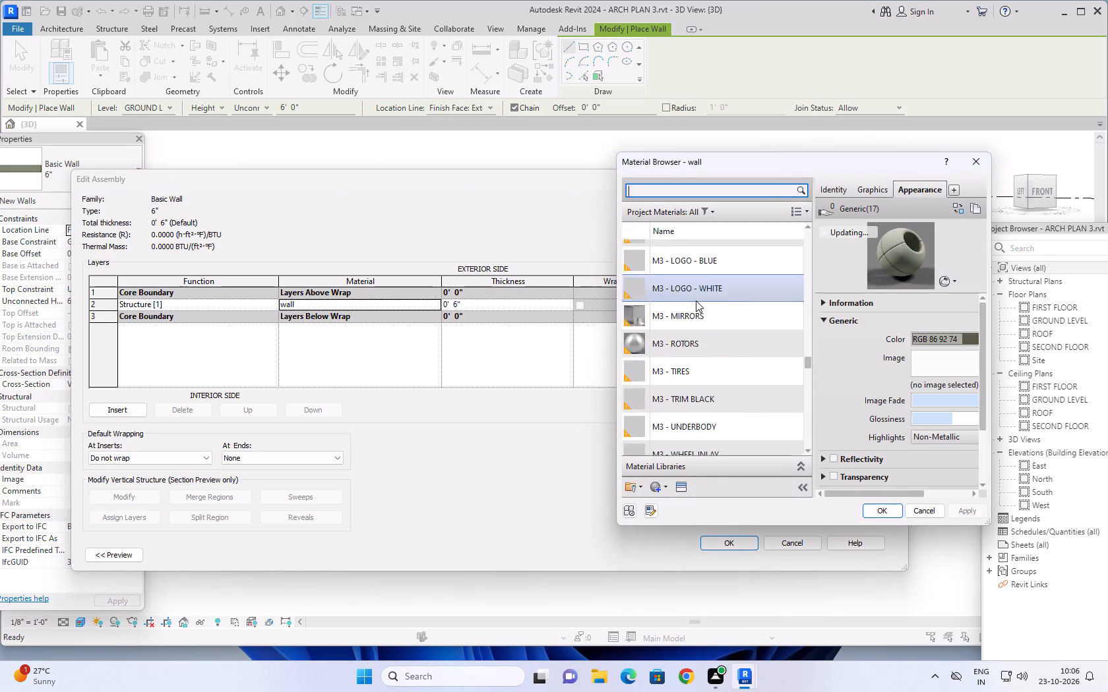
{"action": "scroll", "coordinate": [696, 301], "scroll_direction": "up", "scroll_amount": 20}
{"action": "scroll", "coordinate": [696, 301], "scroll_direction": "up", "scroll_amount": 3}
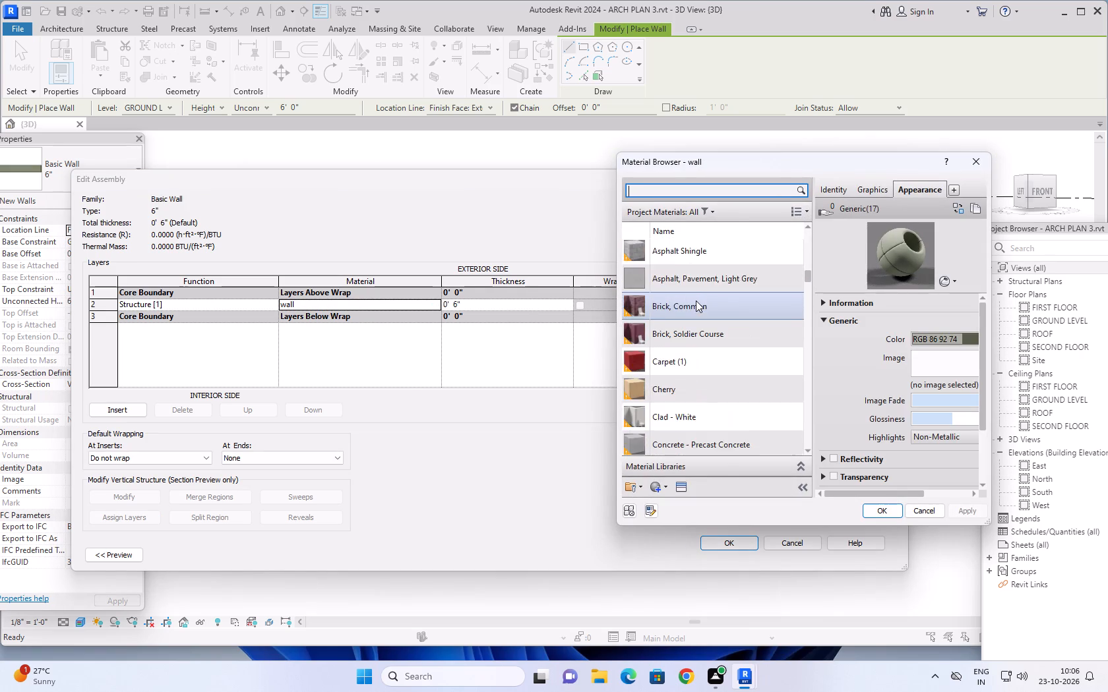
{"action": "scroll", "coordinate": [696, 301], "scroll_direction": "up", "scroll_amount": 11}
{"action": "left_click", "coordinate": [673, 253]}
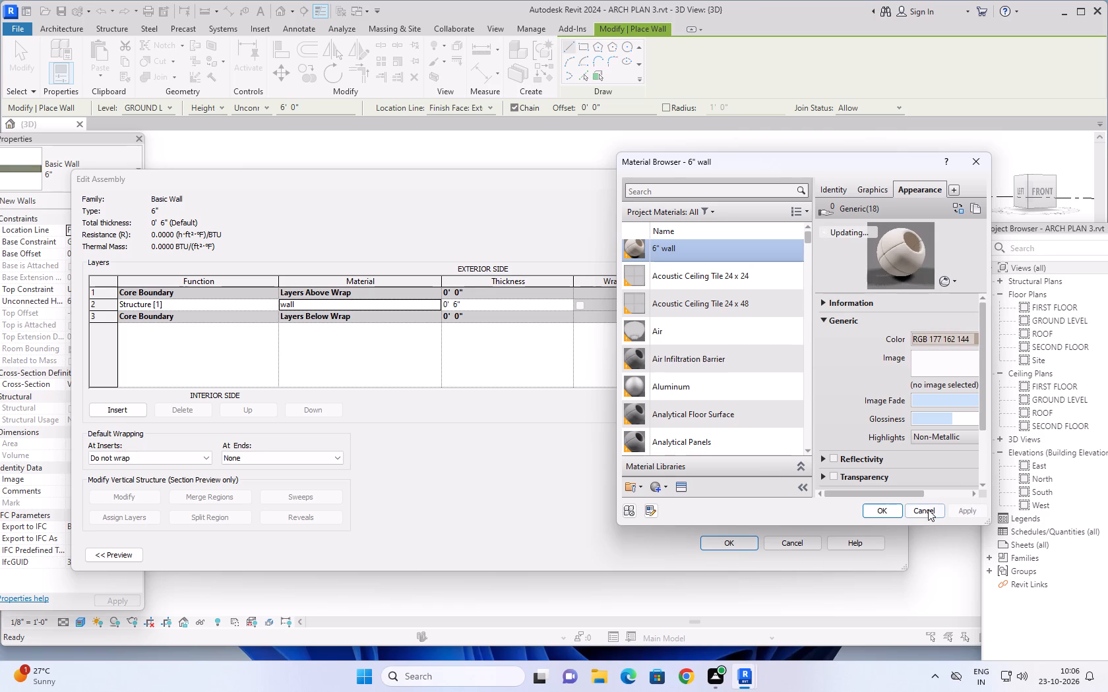
{"action": "left_click", "coordinate": [890, 509]}
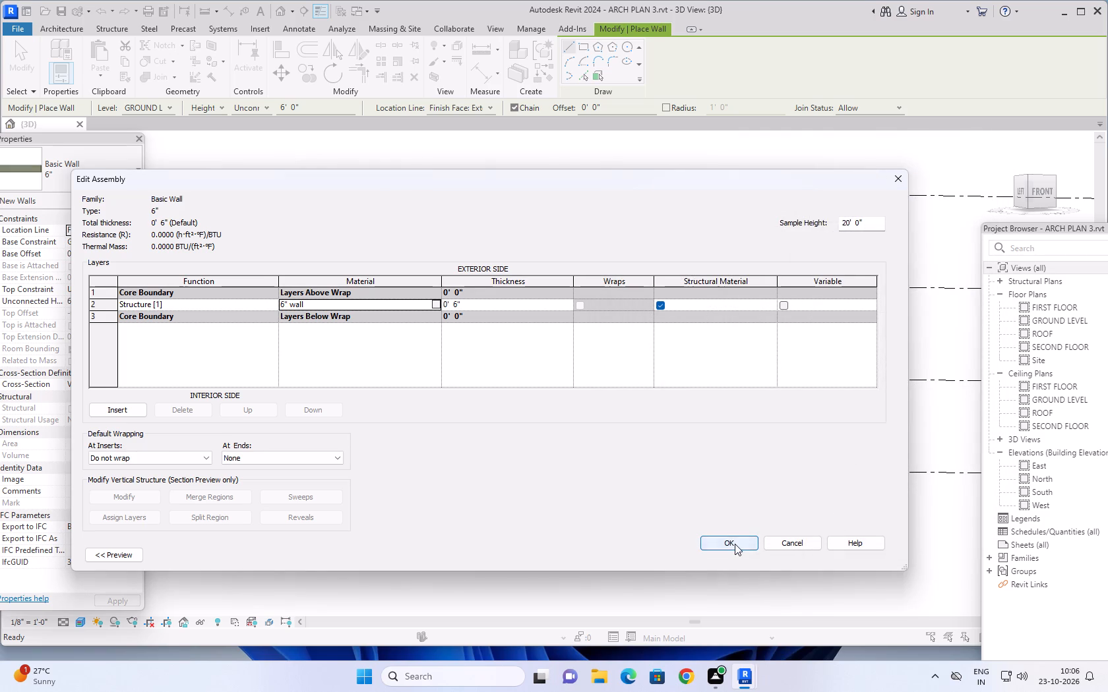
{"action": "left_click", "coordinate": [735, 544]}
{"action": "left_click", "coordinate": [865, 553]}
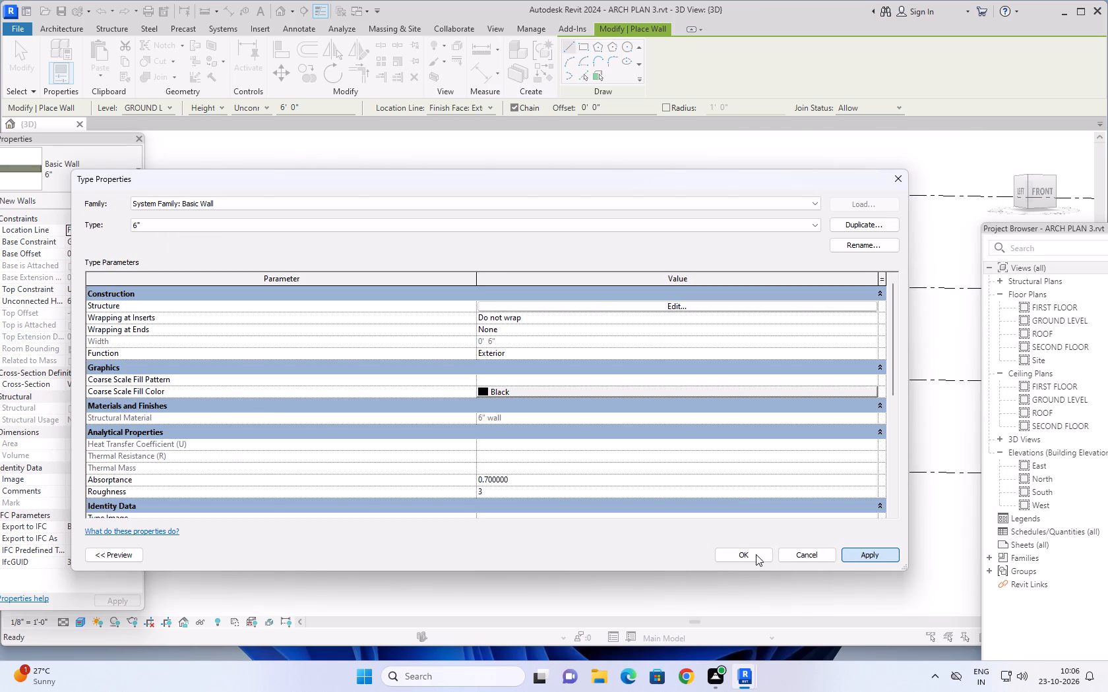
{"action": "left_click", "coordinate": [756, 554]}
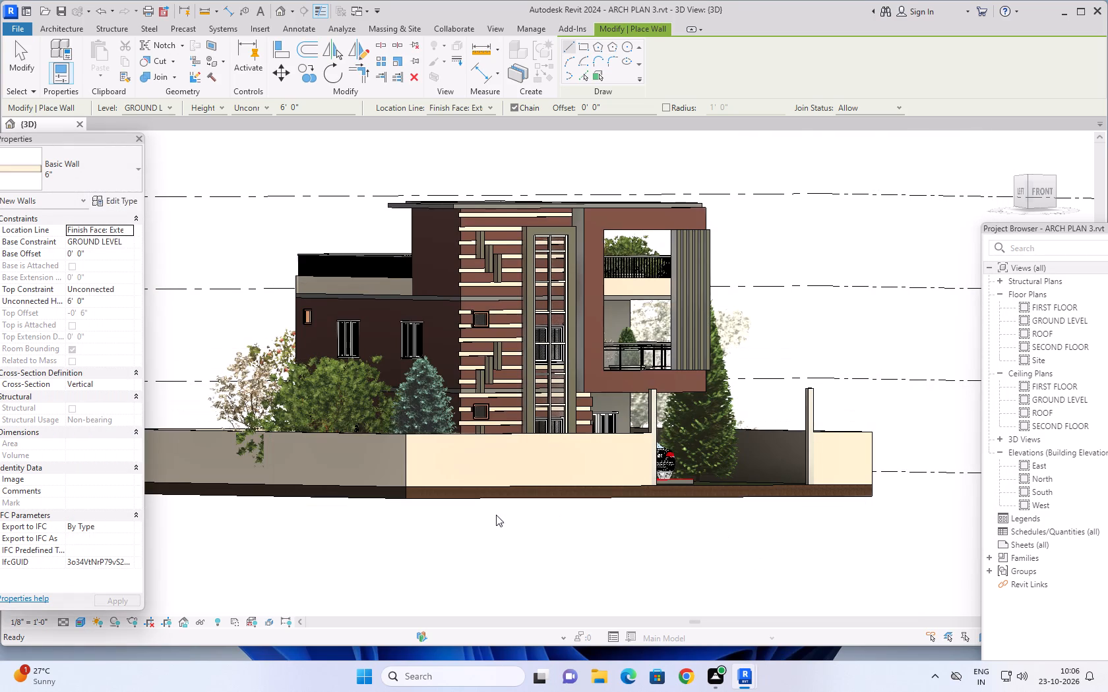
Examine the boundary walls, roof parapets and front facade from the front-left corner of the house.
{"action": "middle_click_drag", "start_coordinate": [522, 513], "coordinate": [516, 538]}
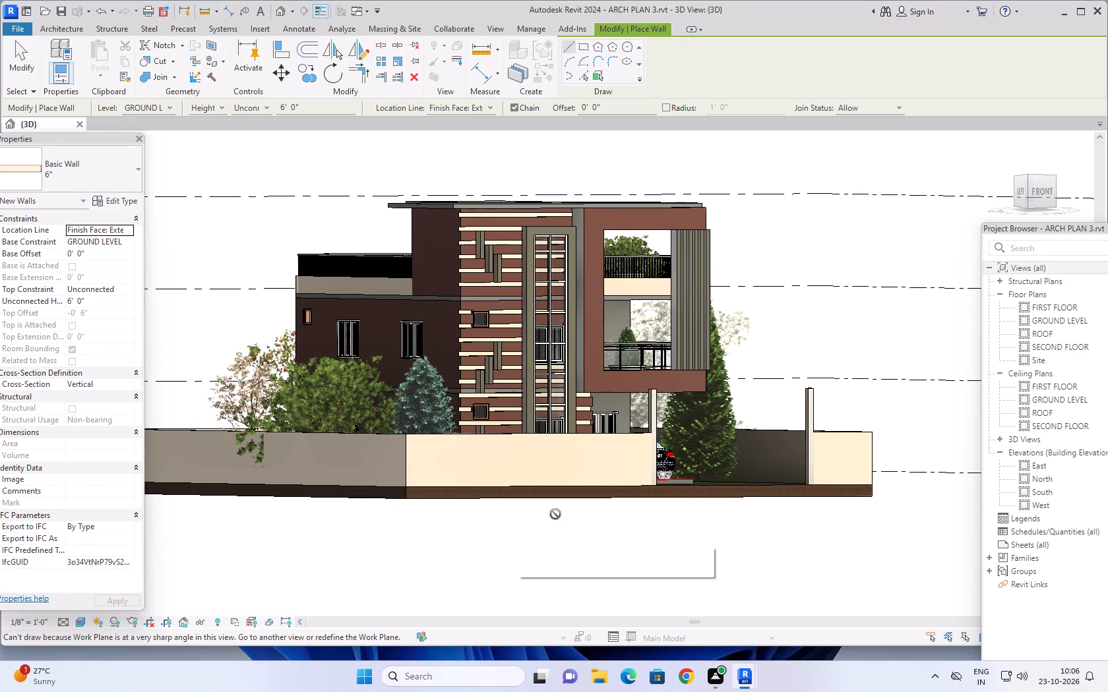
{"action": "middle_click_drag", "start_coordinate": [268, 320], "coordinate": [311, 407]}
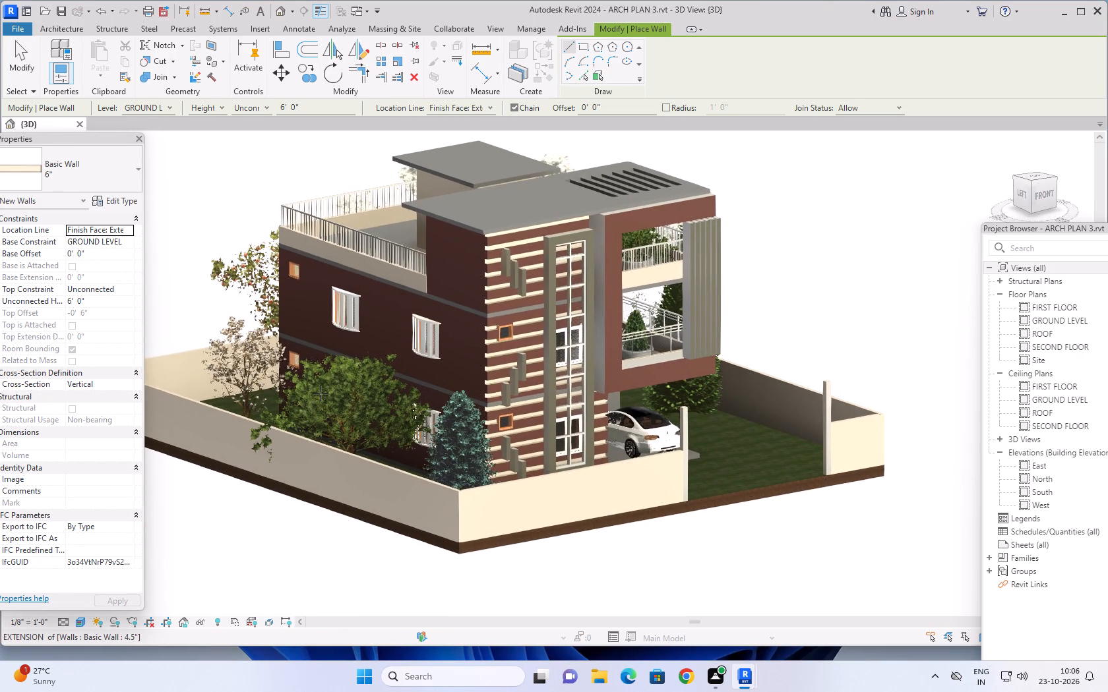
{"action": "middle_click_drag", "start_coordinate": [825, 331], "coordinate": [781, 395]}
{"action": "middle_click_drag", "start_coordinate": [797, 390], "coordinate": [840, 359], "text": "shift"}
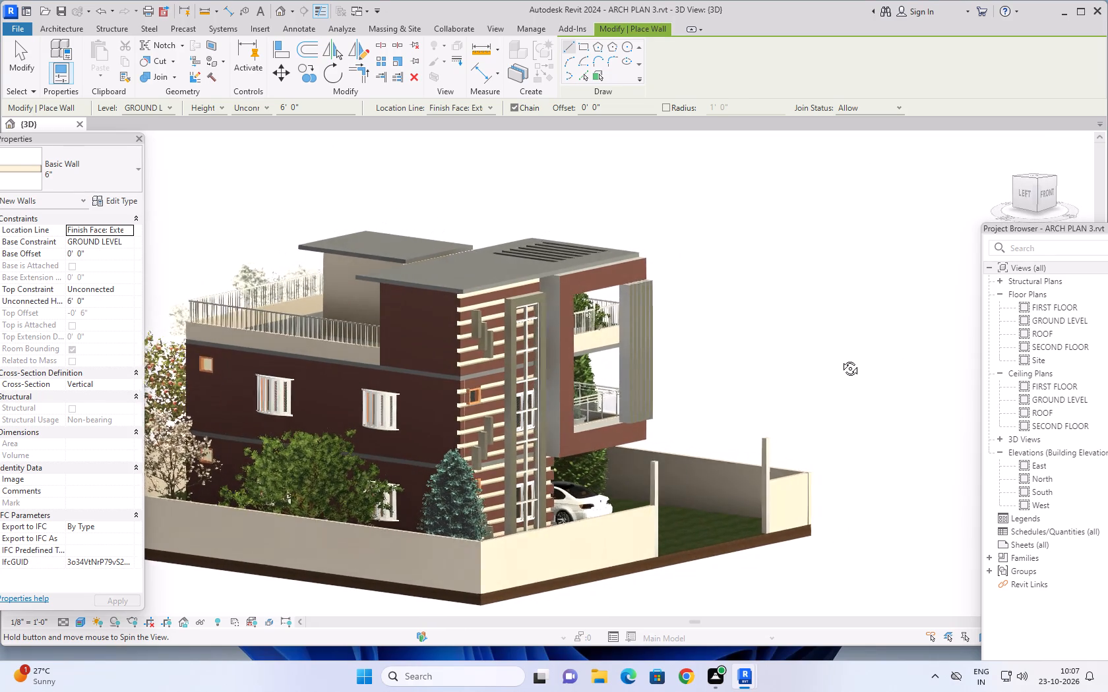
{"action": "middle_click_drag", "start_coordinate": [840, 359], "coordinate": [842, 353], "text": "shift"}
{"action": "middle_click_drag", "start_coordinate": [747, 350], "coordinate": [789, 417]}
{"action": "scroll", "coordinate": [749, 428], "scroll_direction": "up", "scroll_amount": 1}
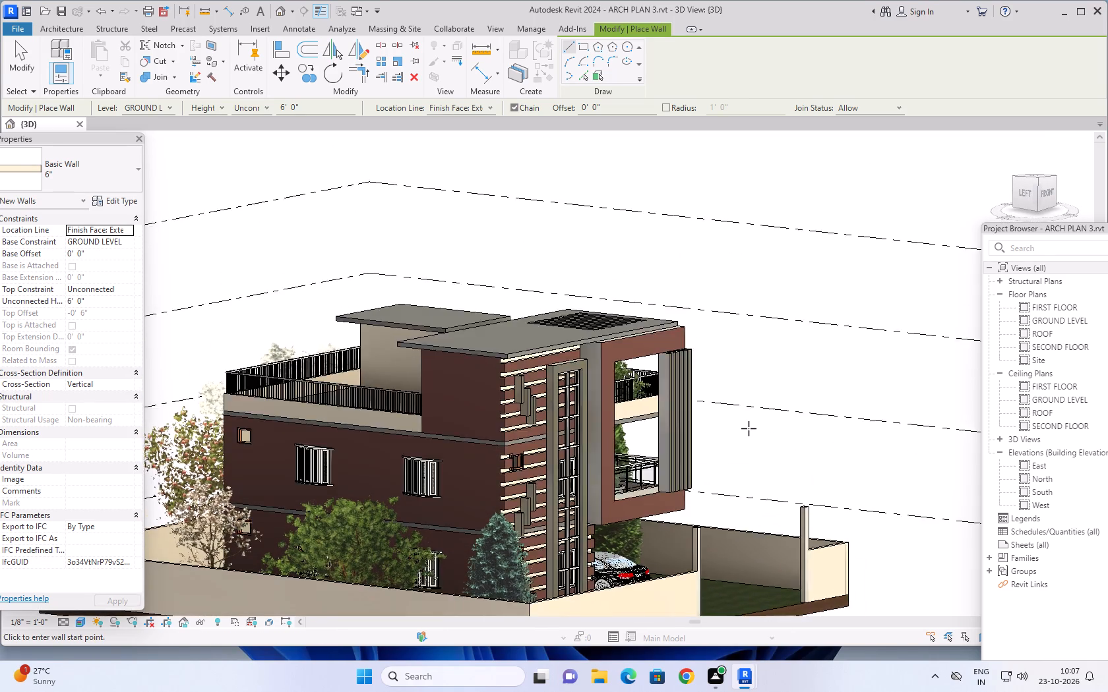
{"action": "scroll", "coordinate": [749, 428], "scroll_direction": "up", "scroll_amount": 1}
{"action": "middle_click_drag", "start_coordinate": [749, 428], "coordinate": [794, 424]}
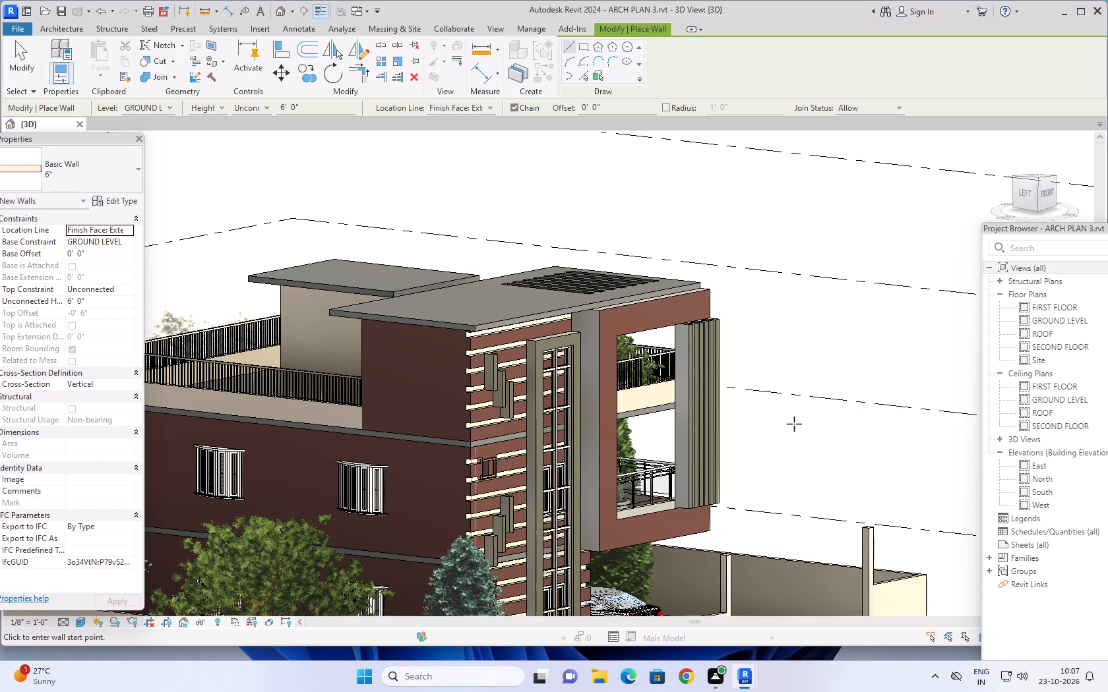
{"action": "scroll", "coordinate": [605, 400], "scroll_direction": "up", "scroll_amount": 1}
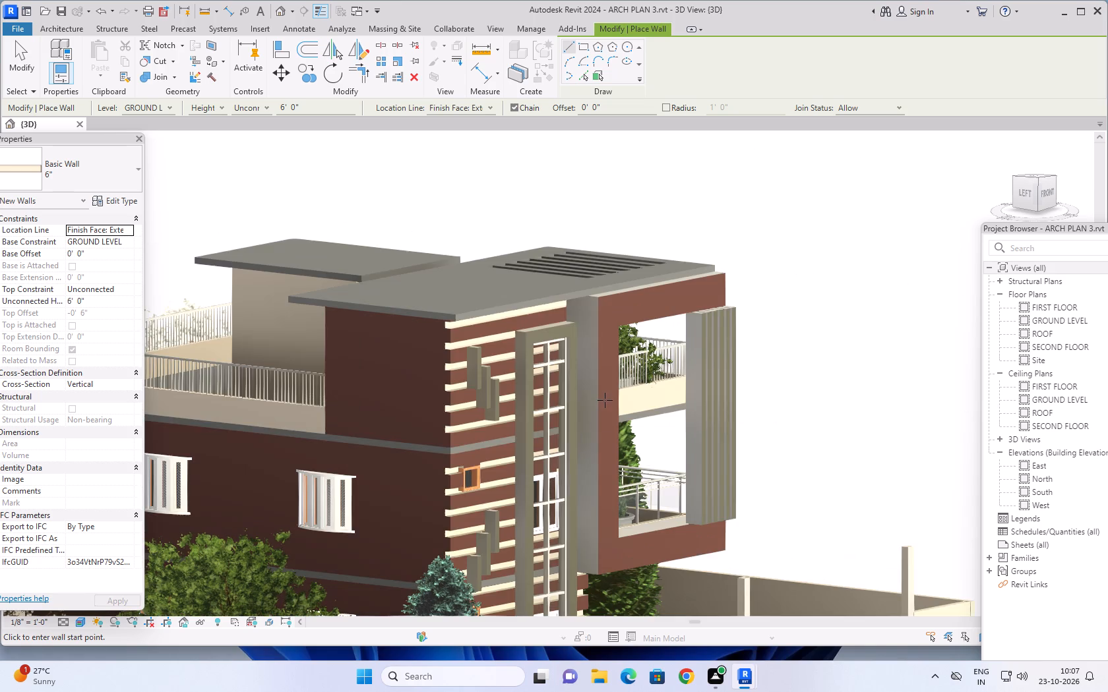
{"action": "middle_click_drag", "start_coordinate": [605, 400], "coordinate": [652, 370]}
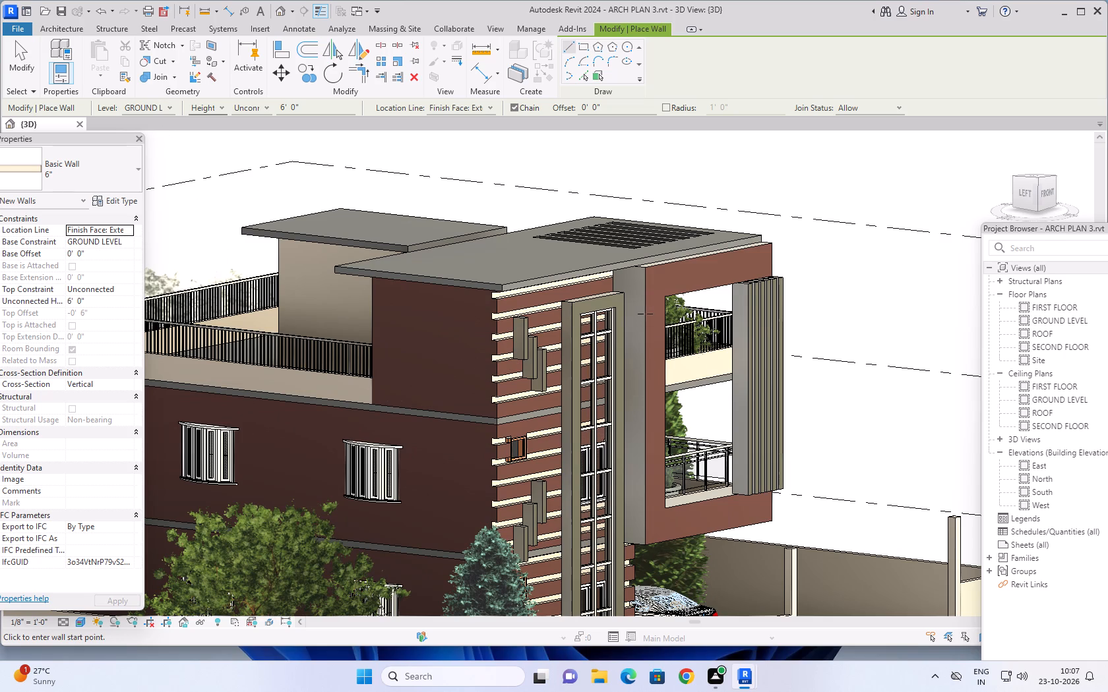
{"action": "key", "text": "Escape"}
{"action": "key", "text": "Escape"}
Edit the in-place facade model and paint the balcony frame's front face and outer side with the wall material.
{"action": "left_click", "coordinate": [650, 336]}
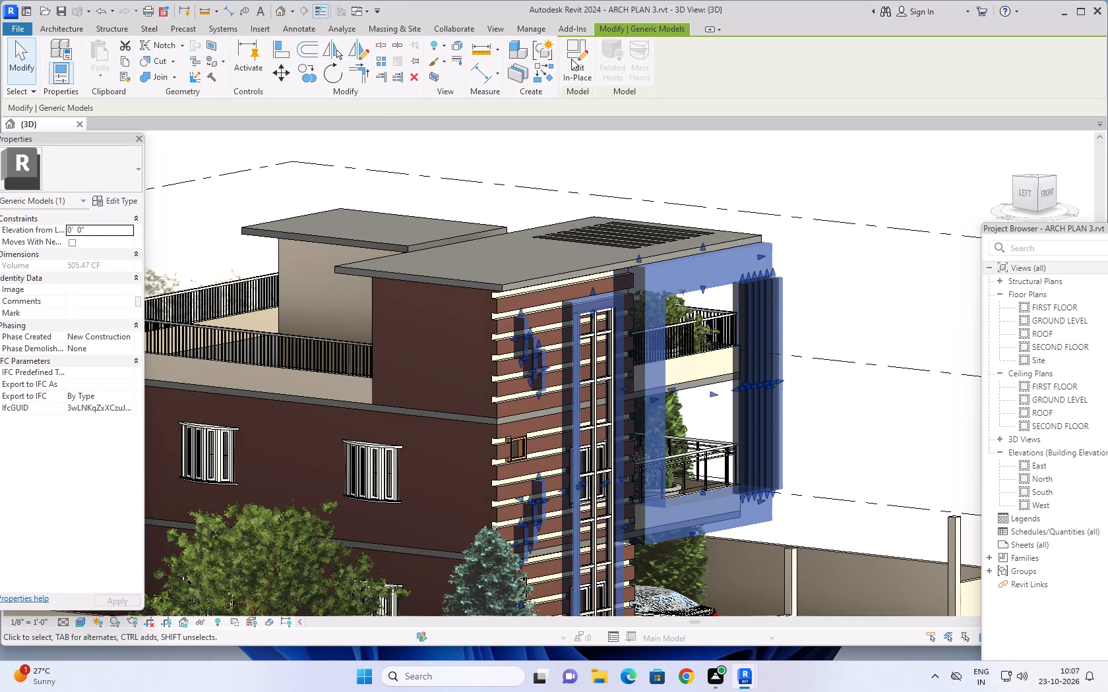
{"action": "left_click", "coordinate": [571, 59]}
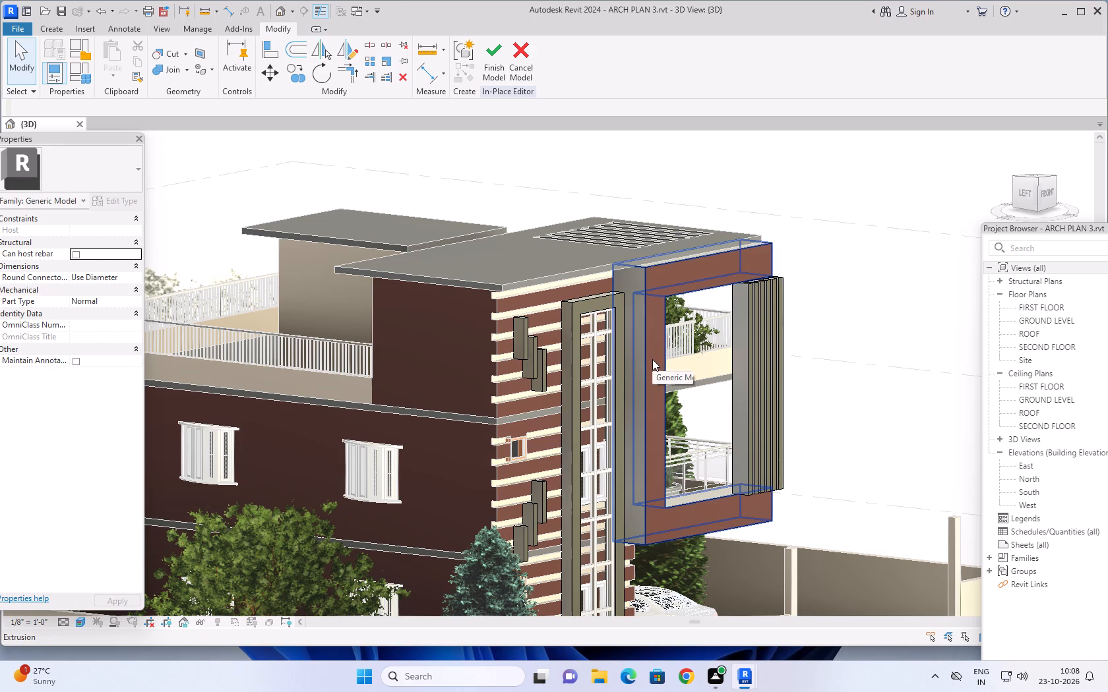
{"action": "left_click", "coordinate": [196, 67]}
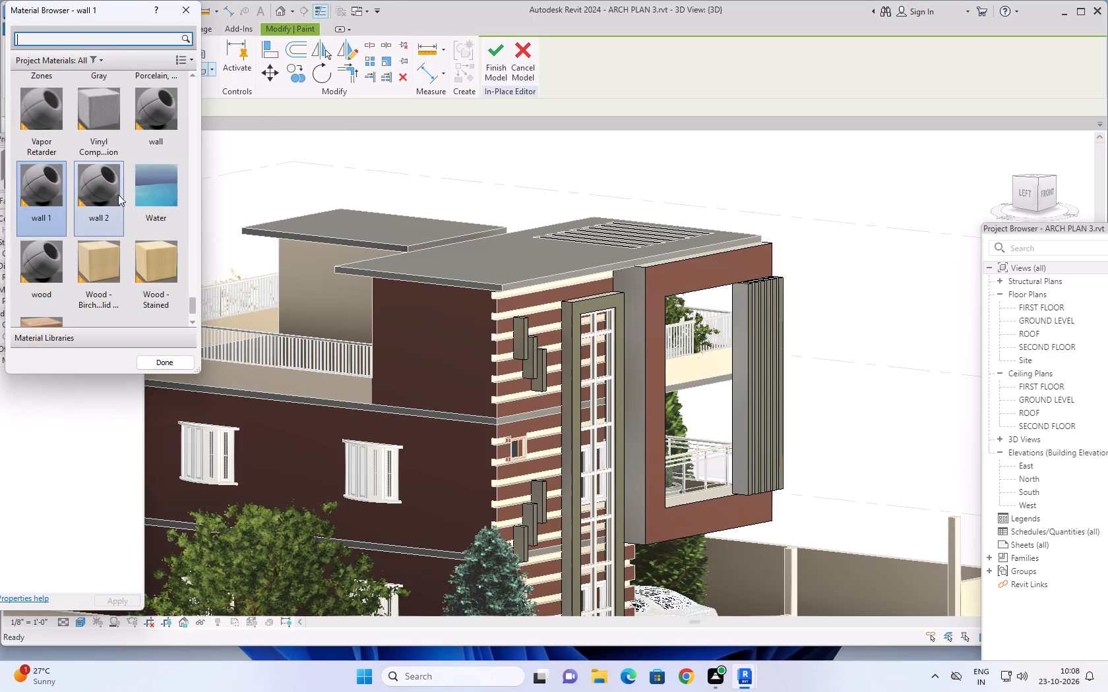
{"action": "left_click", "coordinate": [158, 118]}
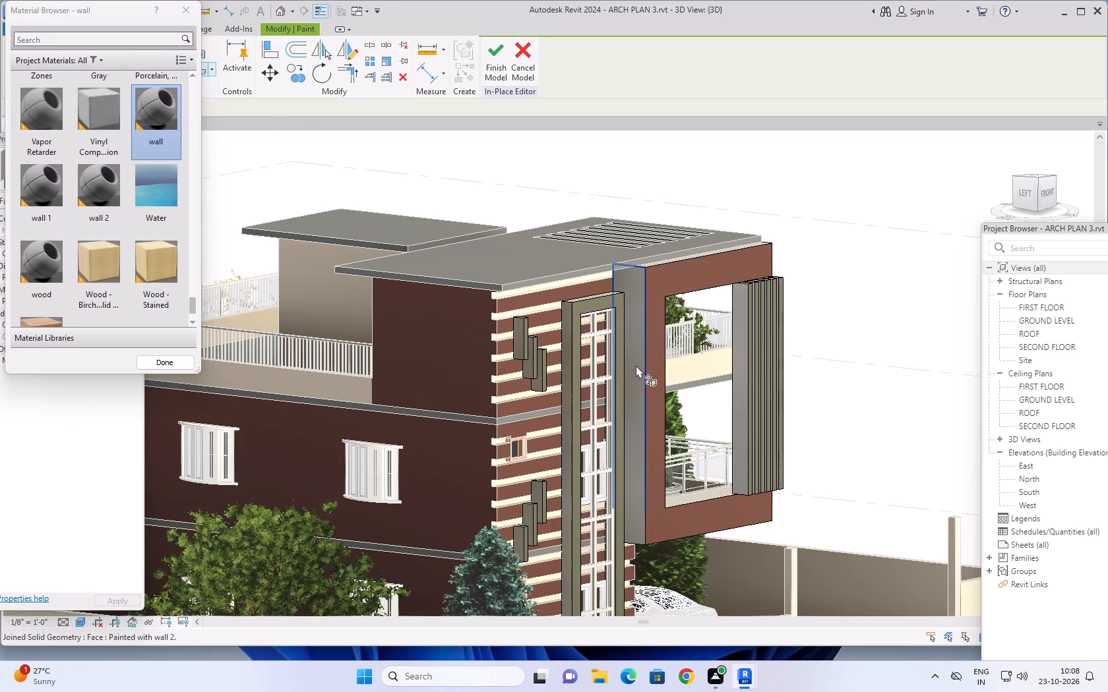
{"action": "left_click", "coordinate": [648, 361]}
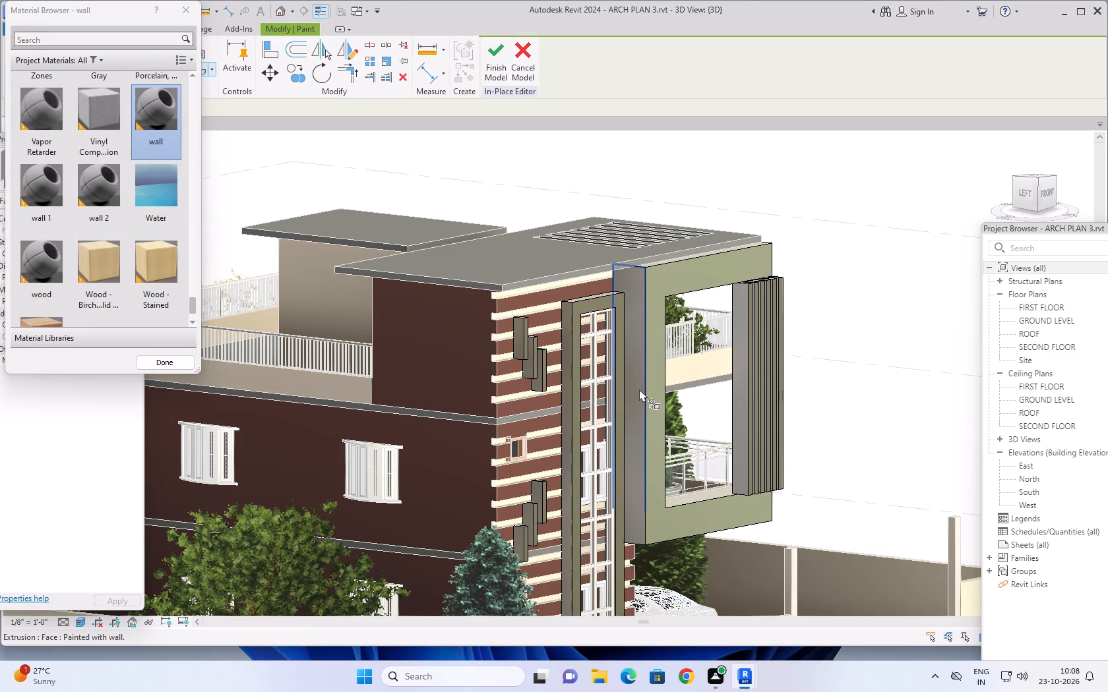
{"action": "left_click", "coordinate": [633, 389]}
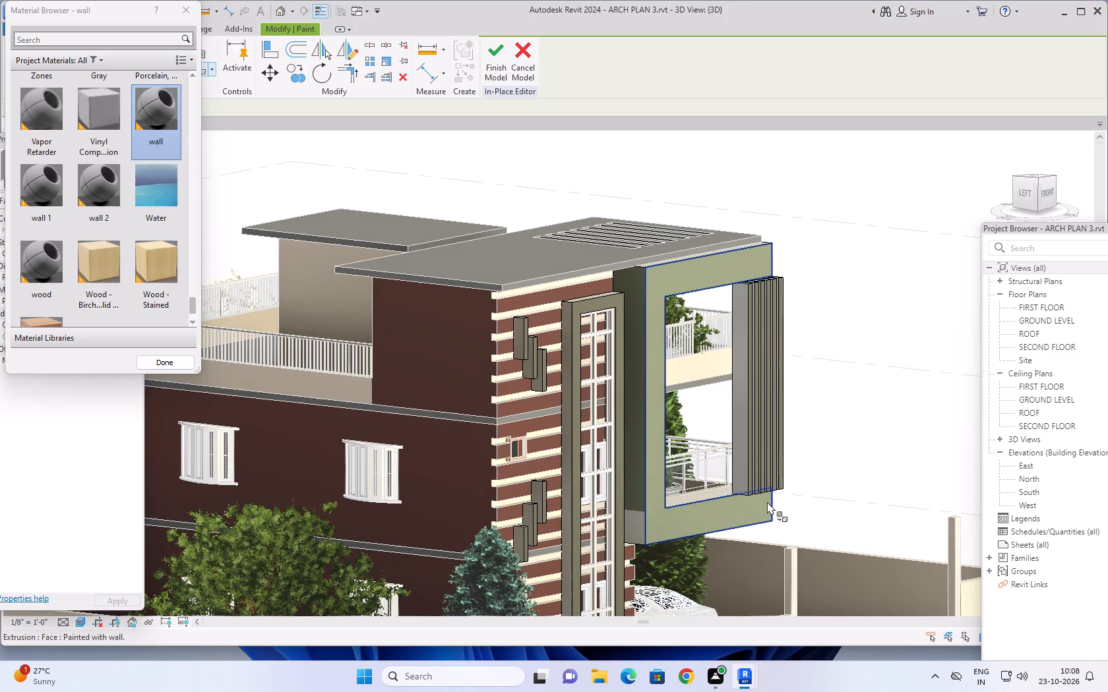
{"action": "middle_click_drag", "start_coordinate": [723, 502], "coordinate": [710, 518], "text": "shift"}
{"action": "scroll", "coordinate": [720, 504], "scroll_direction": "down", "scroll_amount": 1, "text": "shift"}
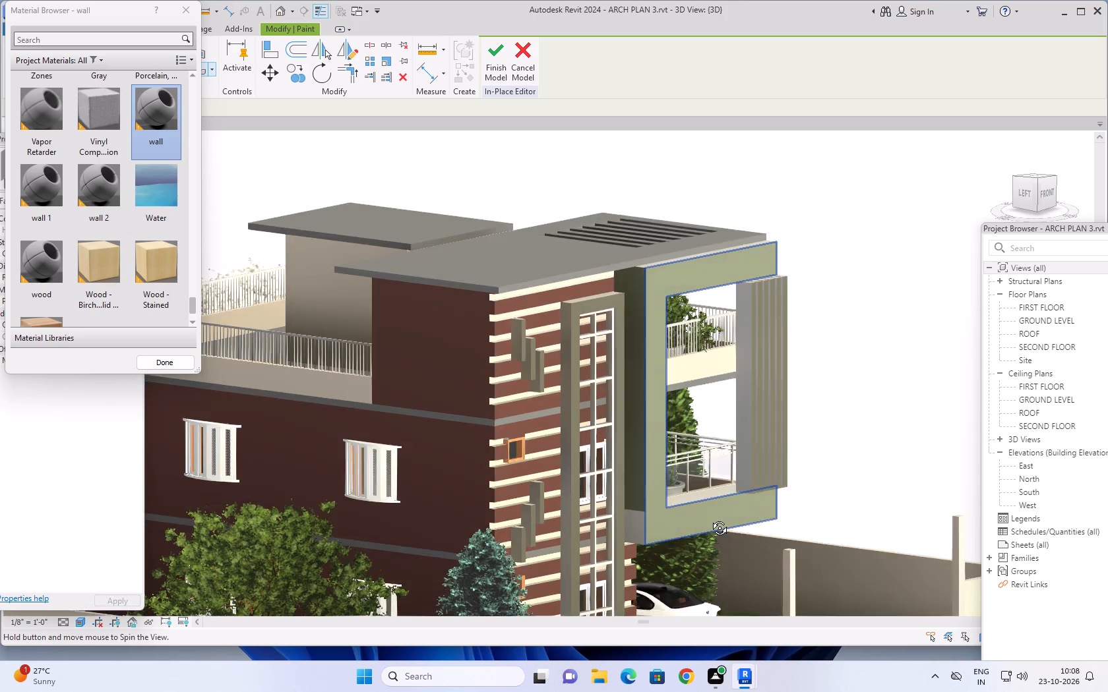
{"action": "middle_click_drag", "start_coordinate": [710, 518], "coordinate": [568, 511], "text": "shift"}
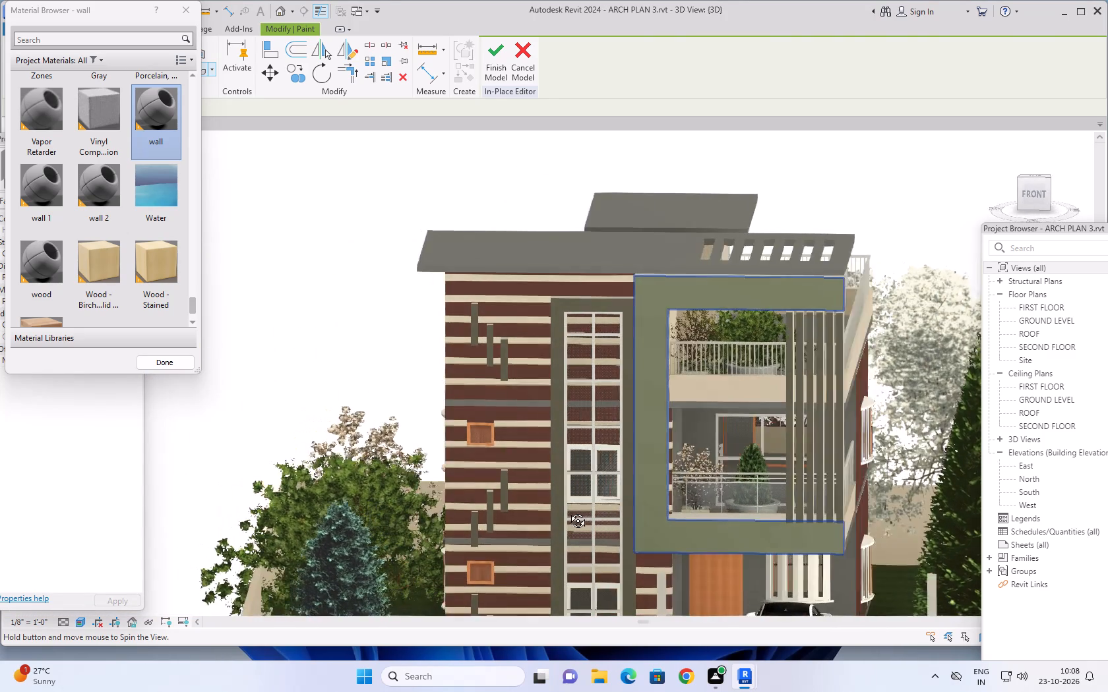
{"action": "middle_click_drag", "start_coordinate": [568, 511], "coordinate": [555, 514], "text": "shift"}
{"action": "middle_click_drag", "start_coordinate": [707, 532], "coordinate": [684, 536], "text": "shift"}
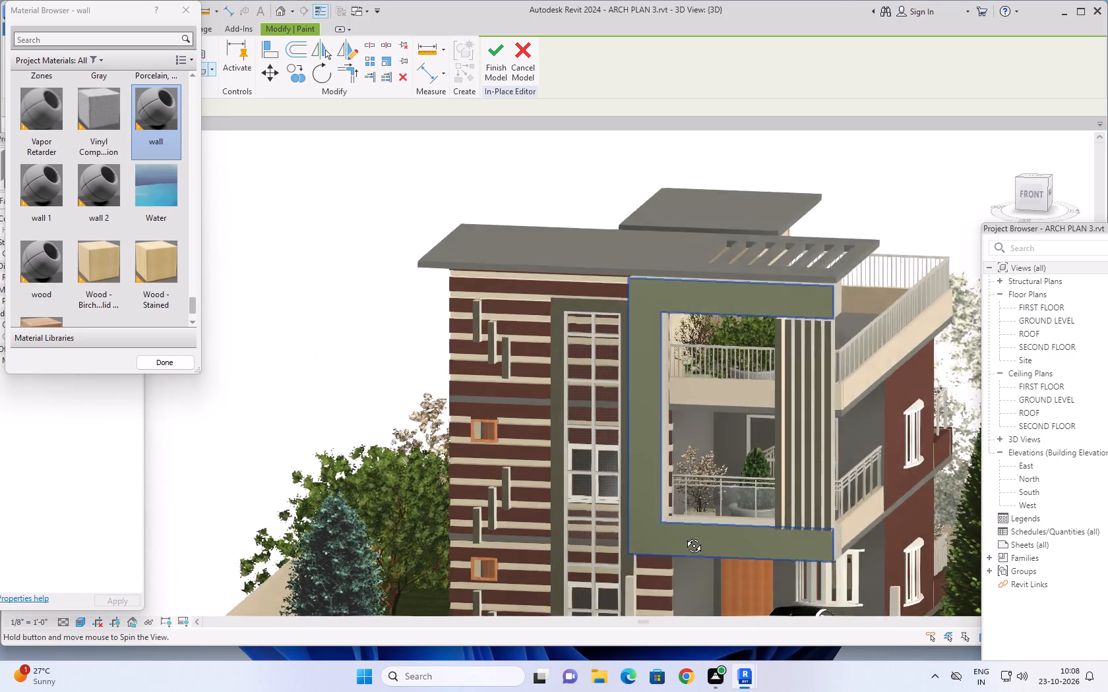
{"action": "middle_click_drag", "start_coordinate": [684, 536], "coordinate": [836, 532], "text": "shift"}
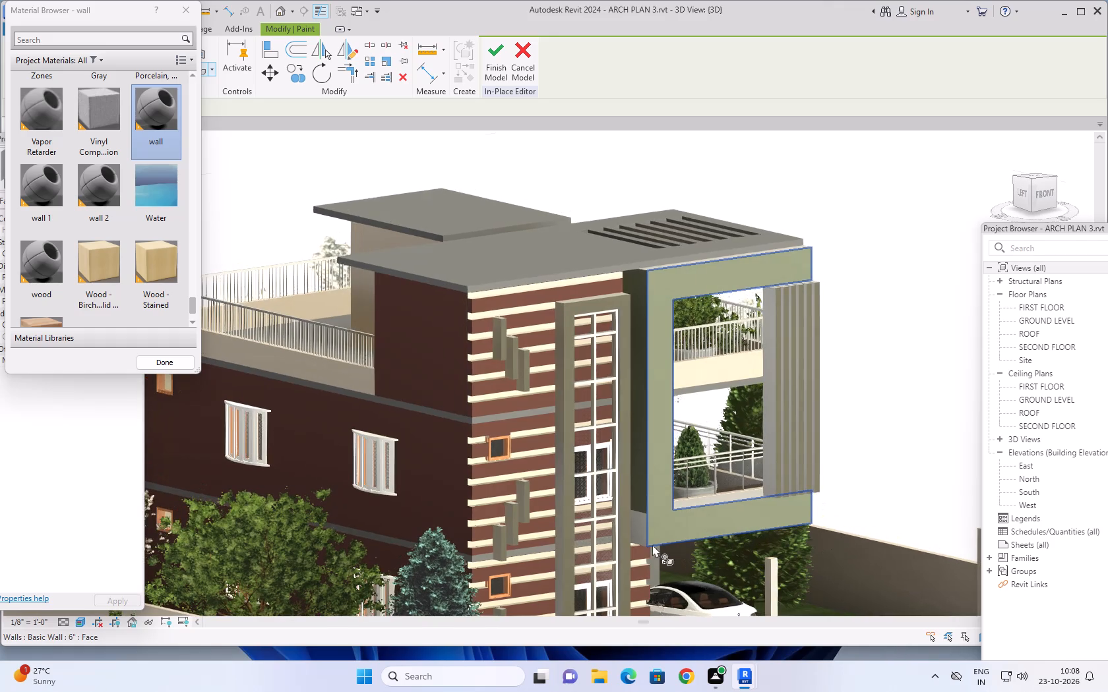
{"action": "left_click", "coordinate": [639, 531]}
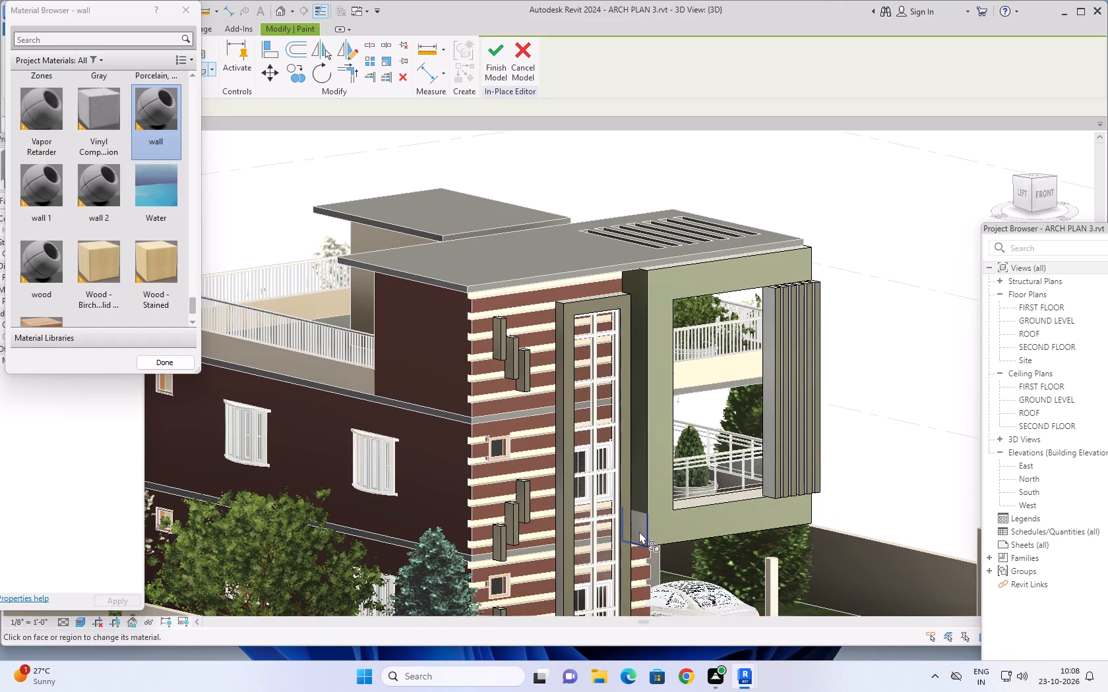
Paint the inner face of the balcony frame's upright and the end faces of its top and bottom beams with wall.
{"action": "middle_click_drag", "start_coordinate": [699, 517], "coordinate": [471, 500], "text": "shift"}
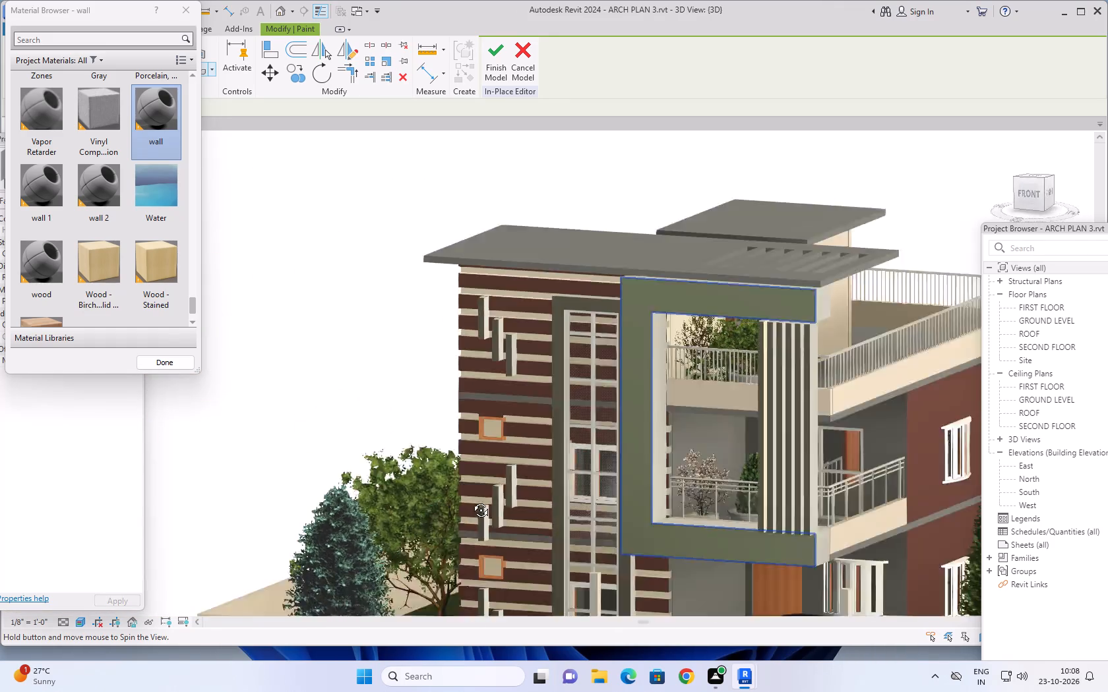
{"action": "middle_click_drag", "start_coordinate": [471, 500], "coordinate": [447, 499], "text": "shift"}
{"action": "scroll", "coordinate": [447, 499], "scroll_direction": "up", "scroll_amount": 1, "text": "shift"}
{"action": "left_click", "coordinate": [629, 435]}
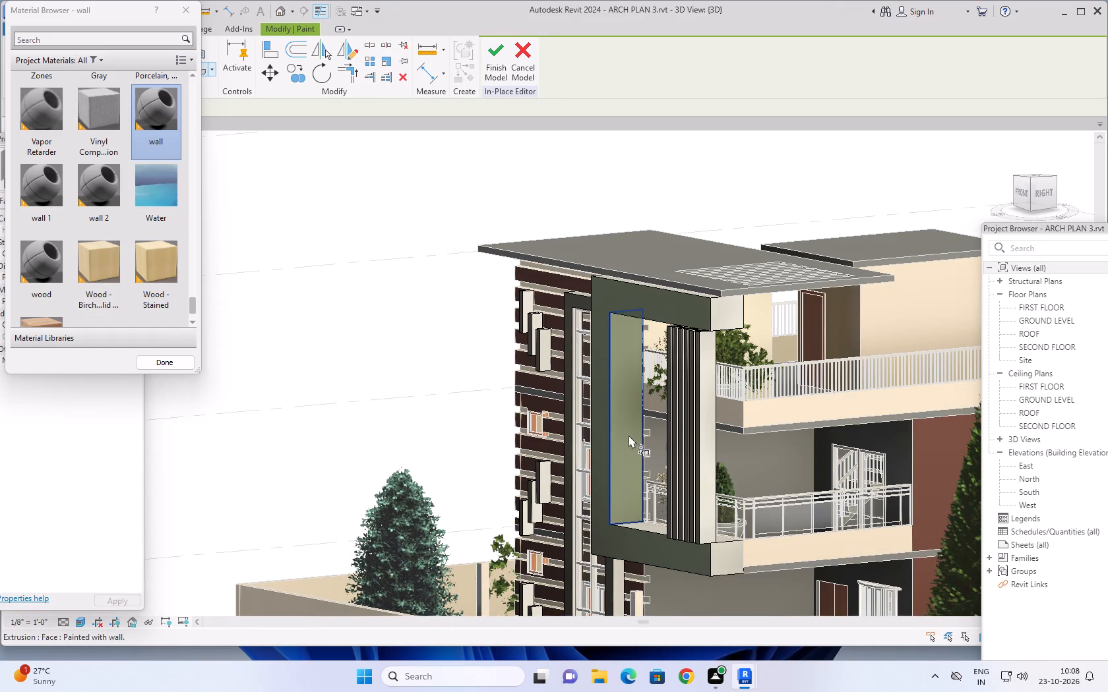
{"action": "left_click", "coordinate": [723, 316]}
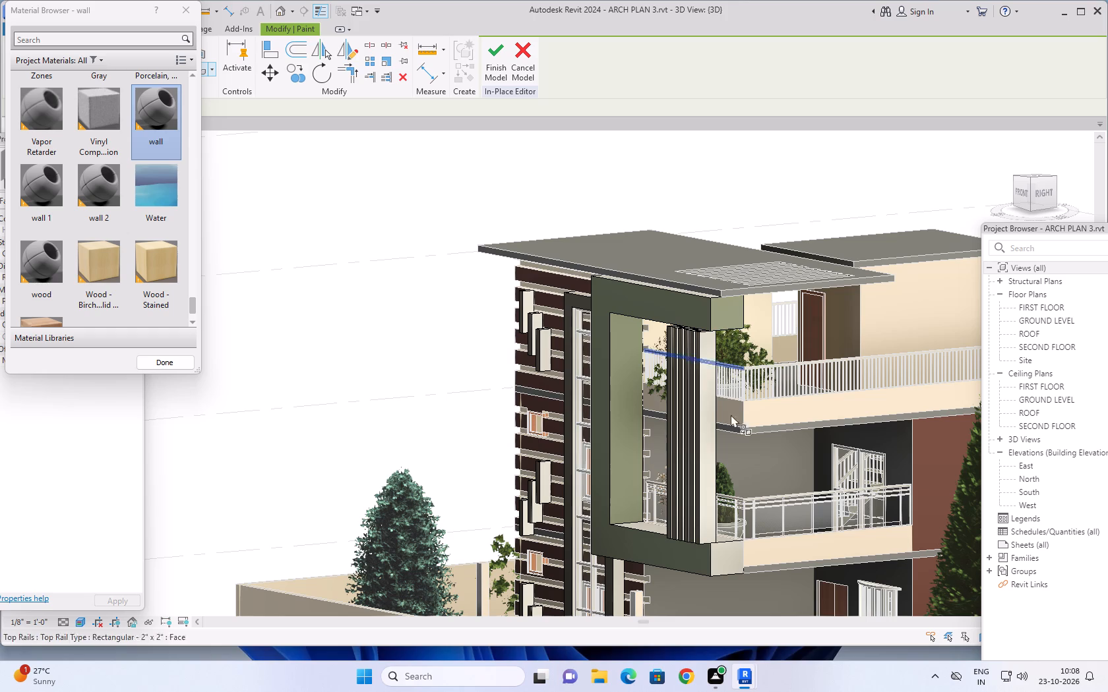
{"action": "left_click", "coordinate": [729, 552]}
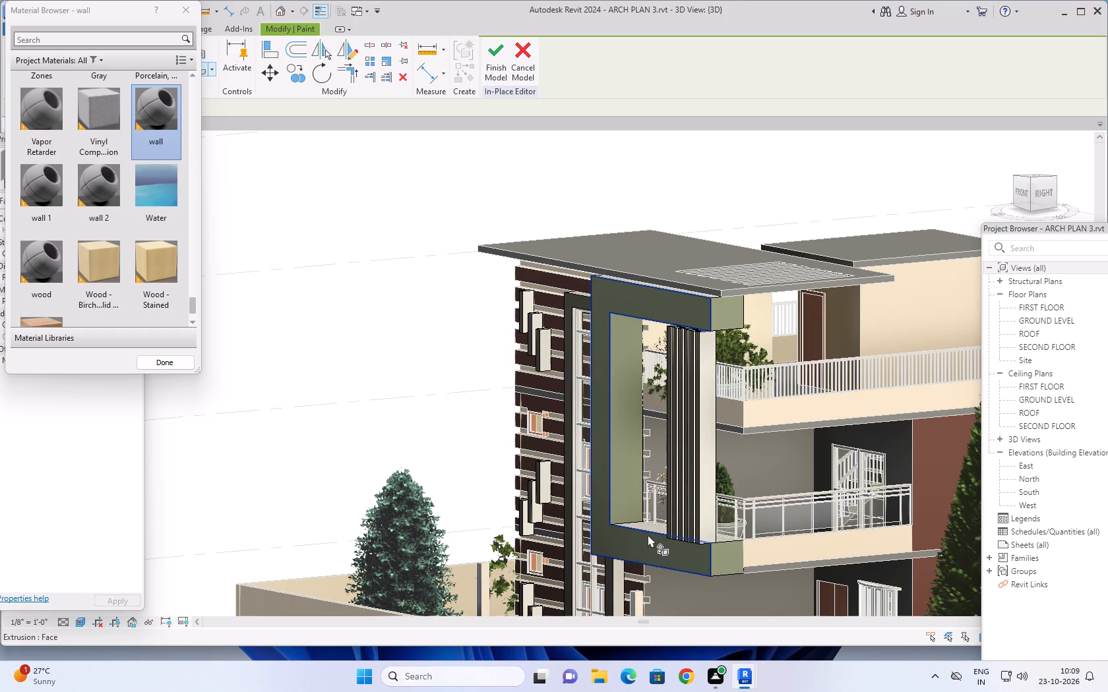
Paint the upward-facing surfaces of the balcony frame's bottom and top beams with wall, including the remaining strip at the top corner.
{"action": "middle_click_drag", "start_coordinate": [627, 494], "coordinate": [636, 442]}
{"action": "middle_click_drag", "start_coordinate": [639, 468], "coordinate": [654, 507], "text": "shift"}
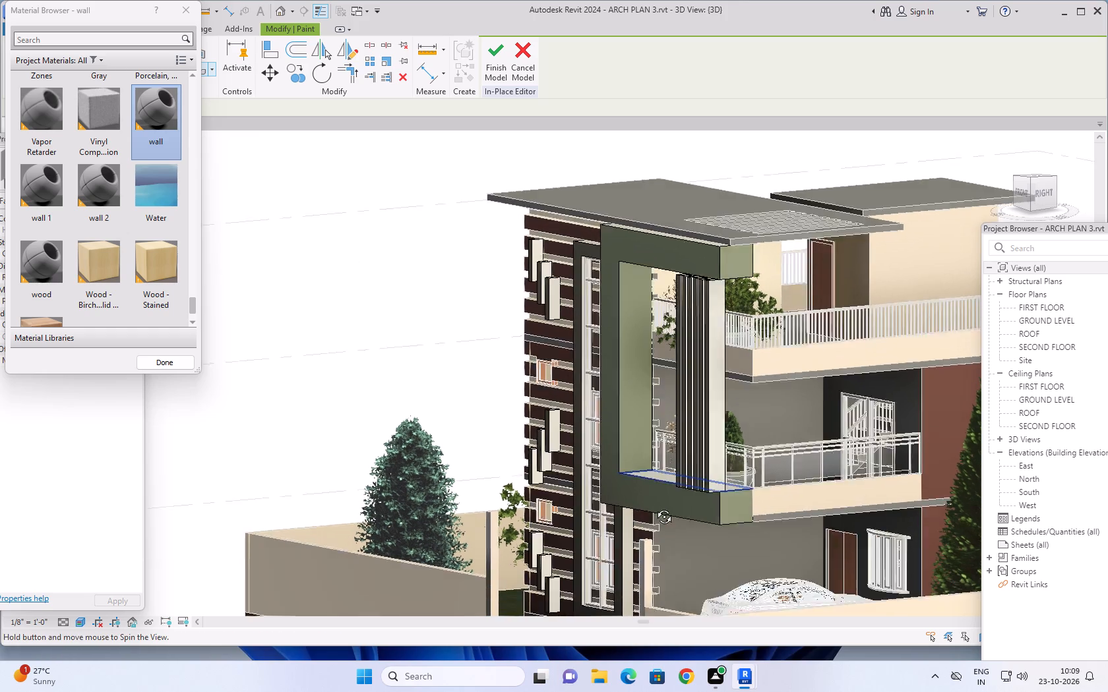
{"action": "middle_click_drag", "start_coordinate": [654, 507], "coordinate": [689, 573], "text": "shift"}
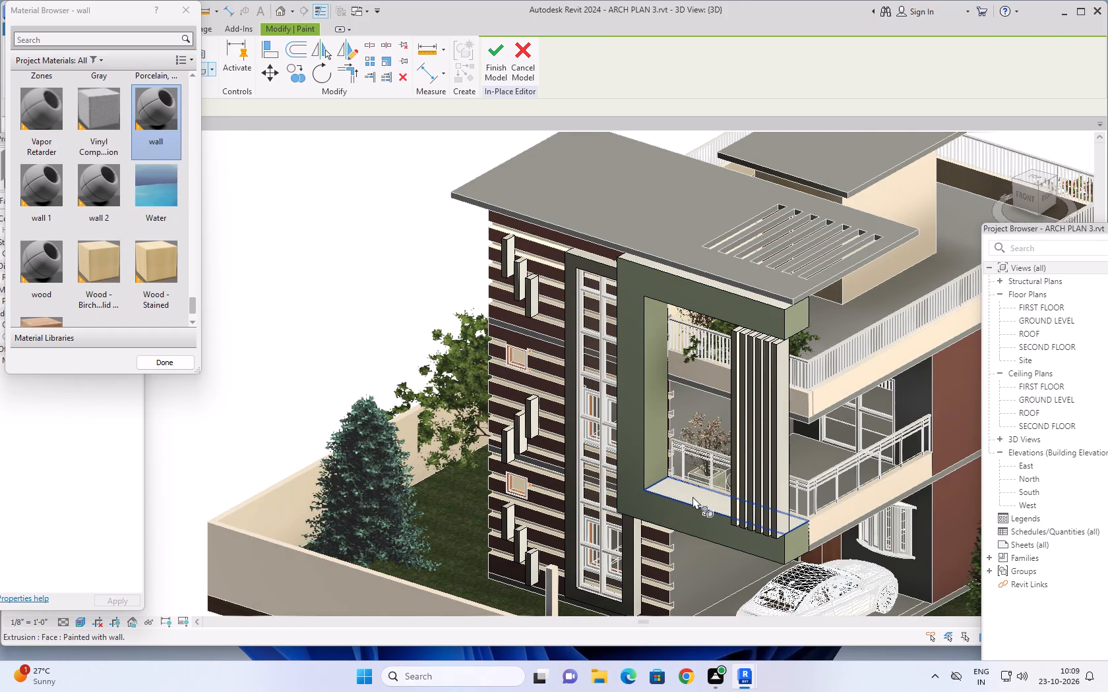
{"action": "left_click", "coordinate": [693, 496]}
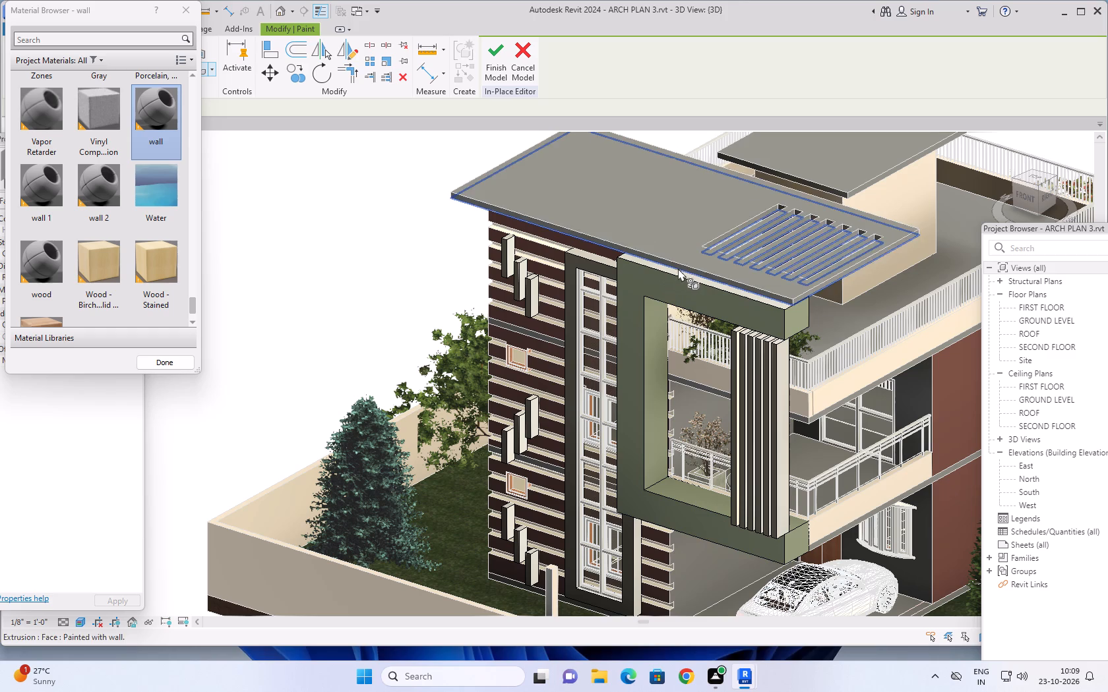
{"action": "middle_click_drag", "start_coordinate": [681, 283], "coordinate": [669, 322], "text": "shift"}
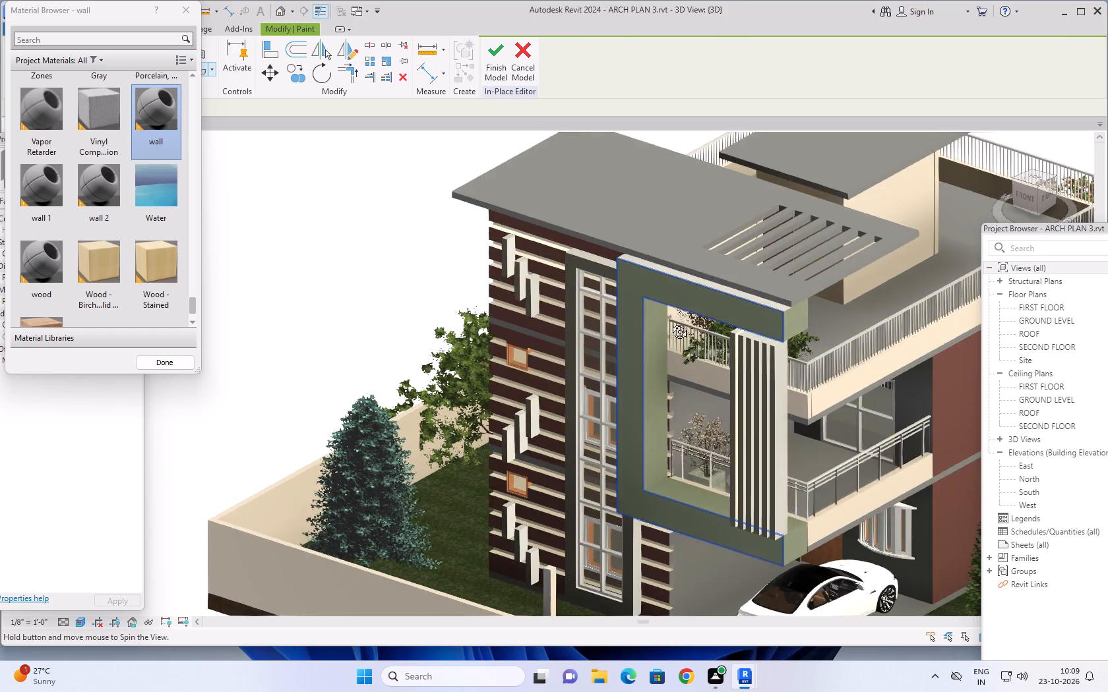
{"action": "middle_click_drag", "start_coordinate": [669, 322], "coordinate": [663, 381], "text": "shift"}
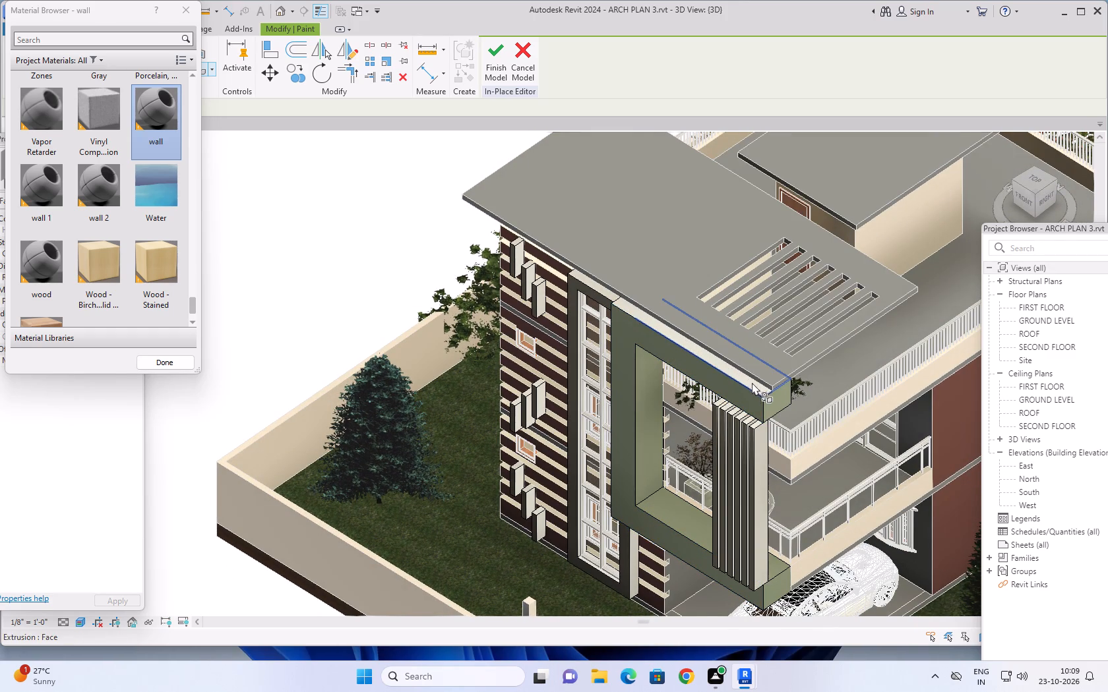
{"action": "middle_click_drag", "start_coordinate": [747, 384], "coordinate": [726, 444], "text": "shift"}
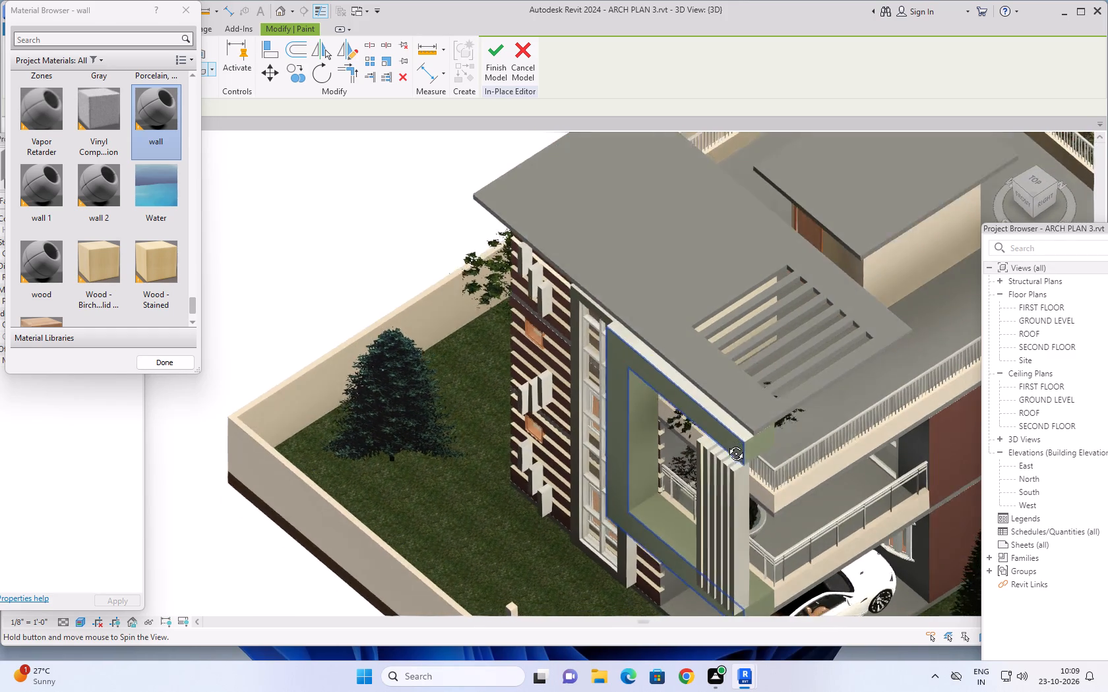
{"action": "middle_click_drag", "start_coordinate": [726, 444], "coordinate": [716, 484], "text": "shift"}
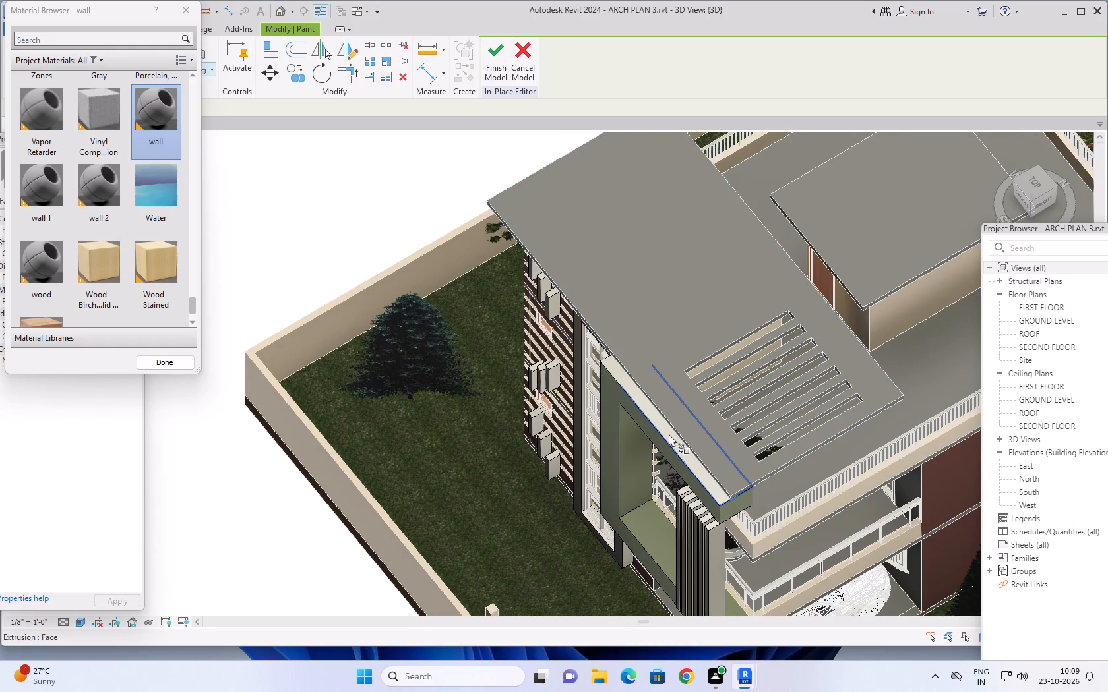
{"action": "left_click", "coordinate": [669, 434]}
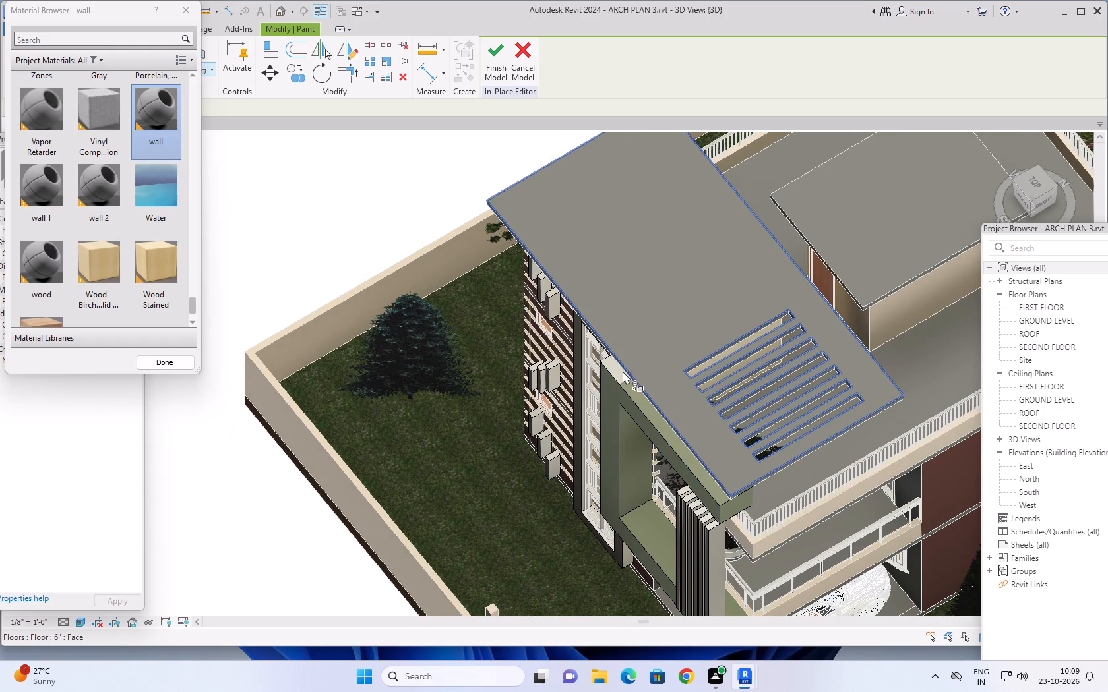
{"action": "left_click", "coordinate": [617, 372]}
Examine the repainted balcony frame from above, from the front and from the front-left corner of the house.
{"action": "middle_click_drag", "start_coordinate": [609, 447], "coordinate": [617, 440], "text": "shift"}
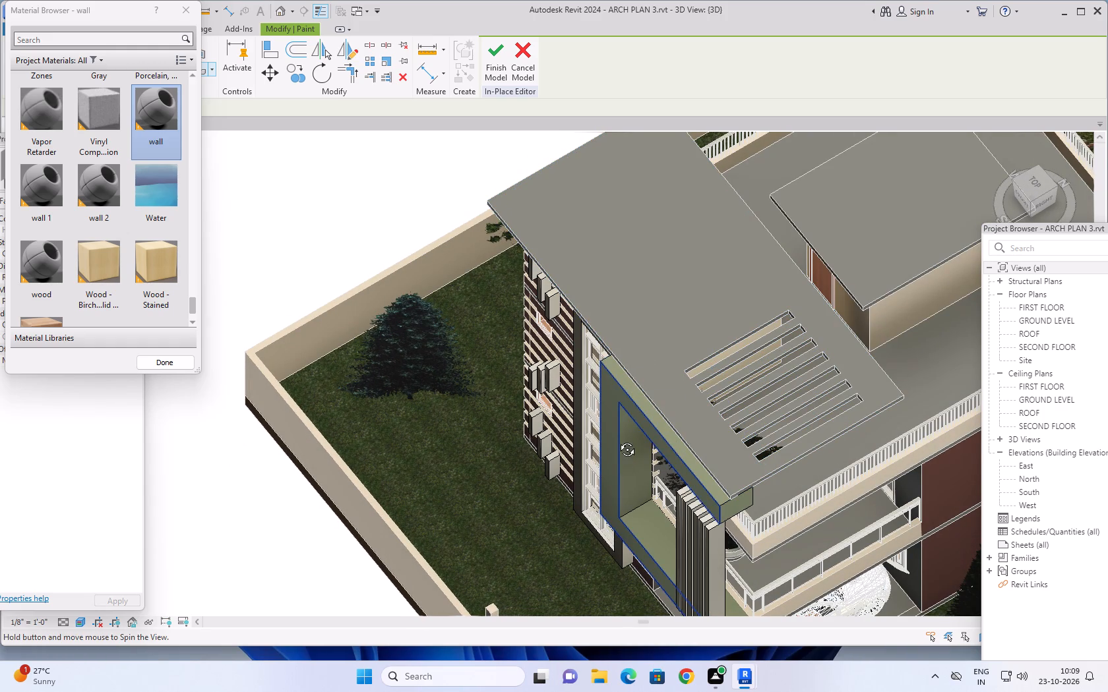
{"action": "middle_click_drag", "start_coordinate": [617, 440], "coordinate": [705, 352], "text": "shift"}
{"action": "middle_click_drag", "start_coordinate": [673, 402], "coordinate": [710, 334]}
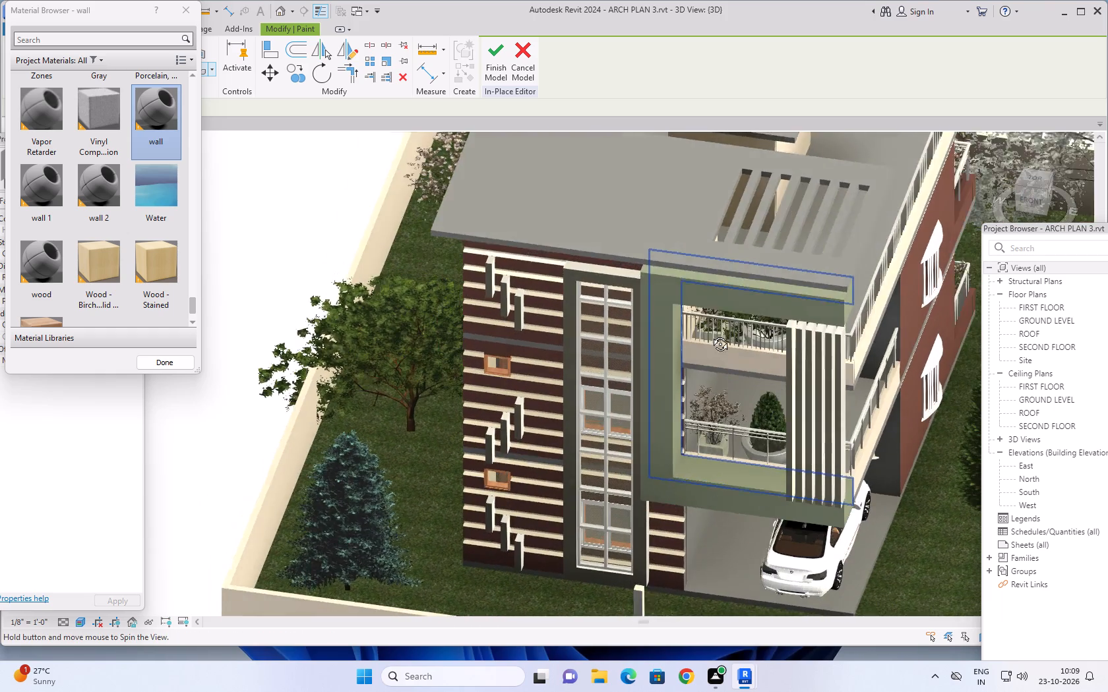
{"action": "middle_click_drag", "start_coordinate": [710, 334], "coordinate": [714, 330]}
{"action": "middle_click_drag", "start_coordinate": [708, 336], "coordinate": [655, 432]}
{"action": "middle_click_drag", "start_coordinate": [675, 424], "coordinate": [700, 388], "text": "shift"}
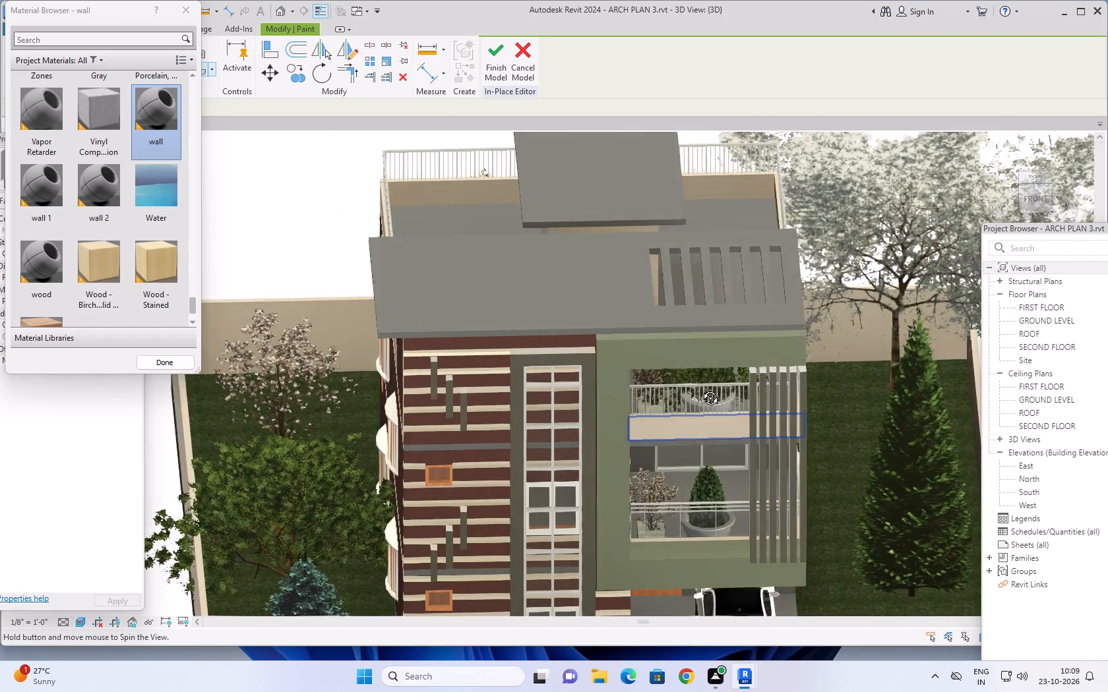
{"action": "middle_click_drag", "start_coordinate": [700, 388], "coordinate": [725, 319], "text": "shift"}
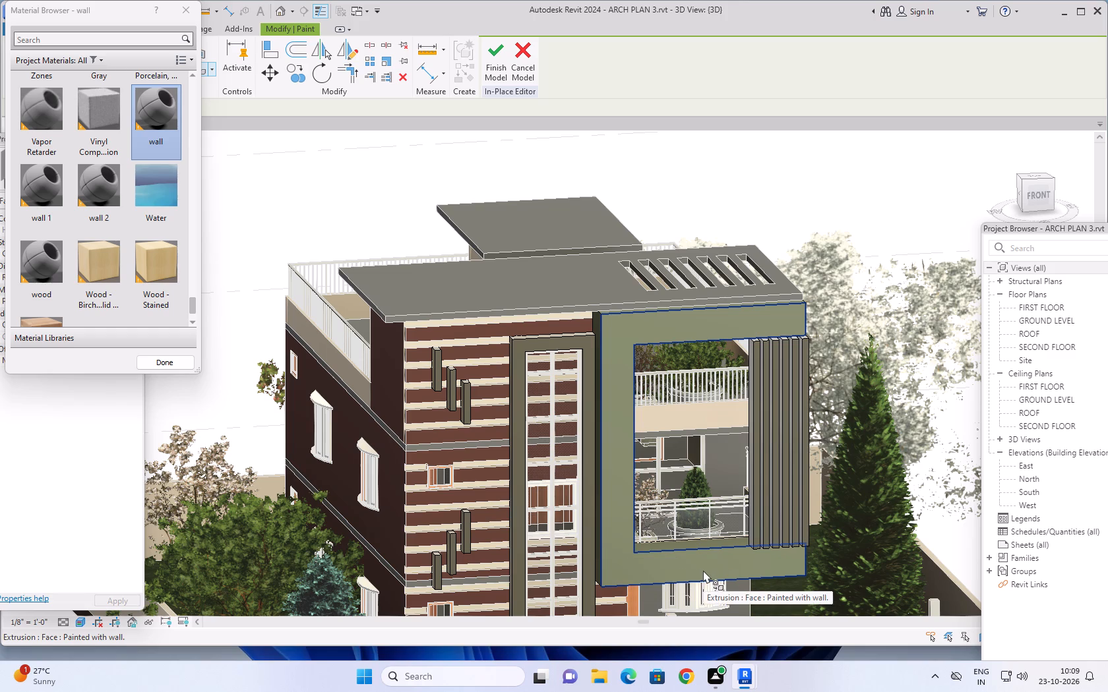
{"action": "middle_click_drag", "start_coordinate": [640, 565], "coordinate": [697, 540], "text": "shift"}
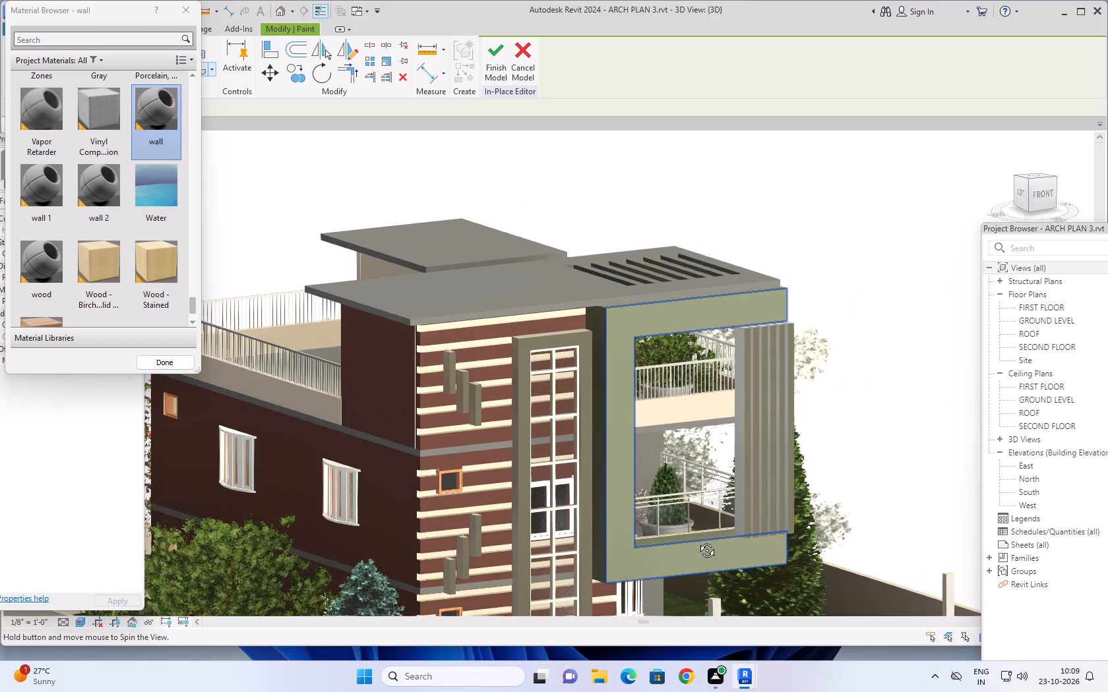
{"action": "middle_click_drag", "start_coordinate": [697, 540], "coordinate": [704, 529], "text": "shift"}
{"action": "scroll", "coordinate": [700, 528], "scroll_direction": "down", "scroll_amount": 2}
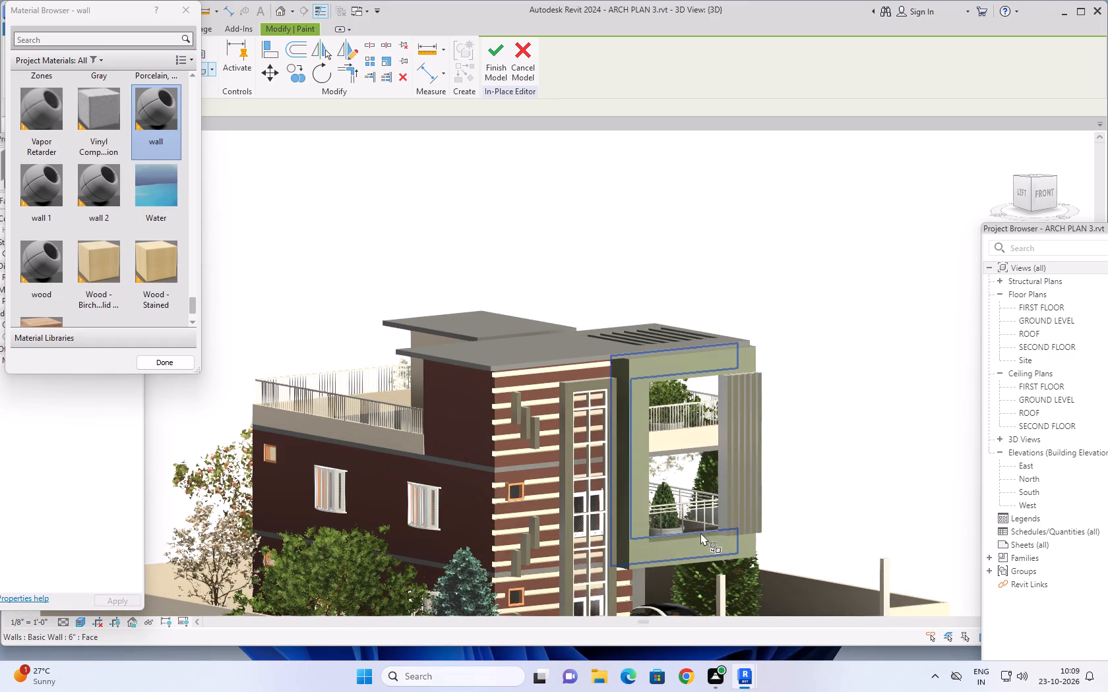
{"action": "middle_click_drag", "start_coordinate": [703, 548], "coordinate": [694, 428]}
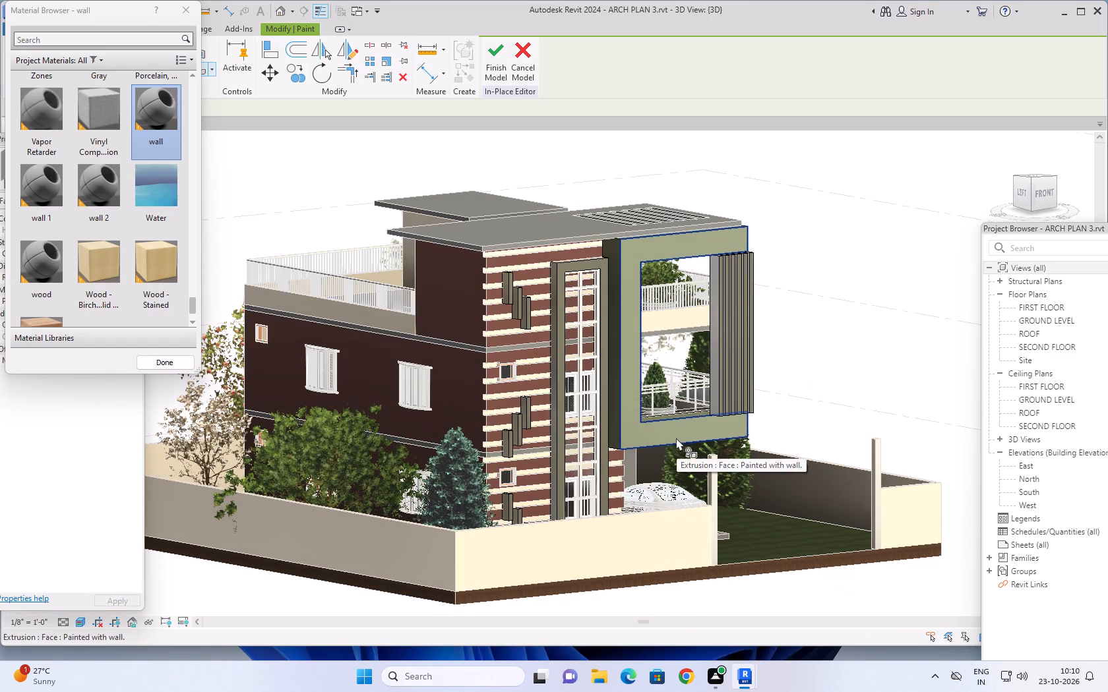
Paint the vertical fins of the balcony frame with the Wood Planks material.
{"action": "scroll", "coordinate": [536, 388], "scroll_direction": "up", "scroll_amount": 2}
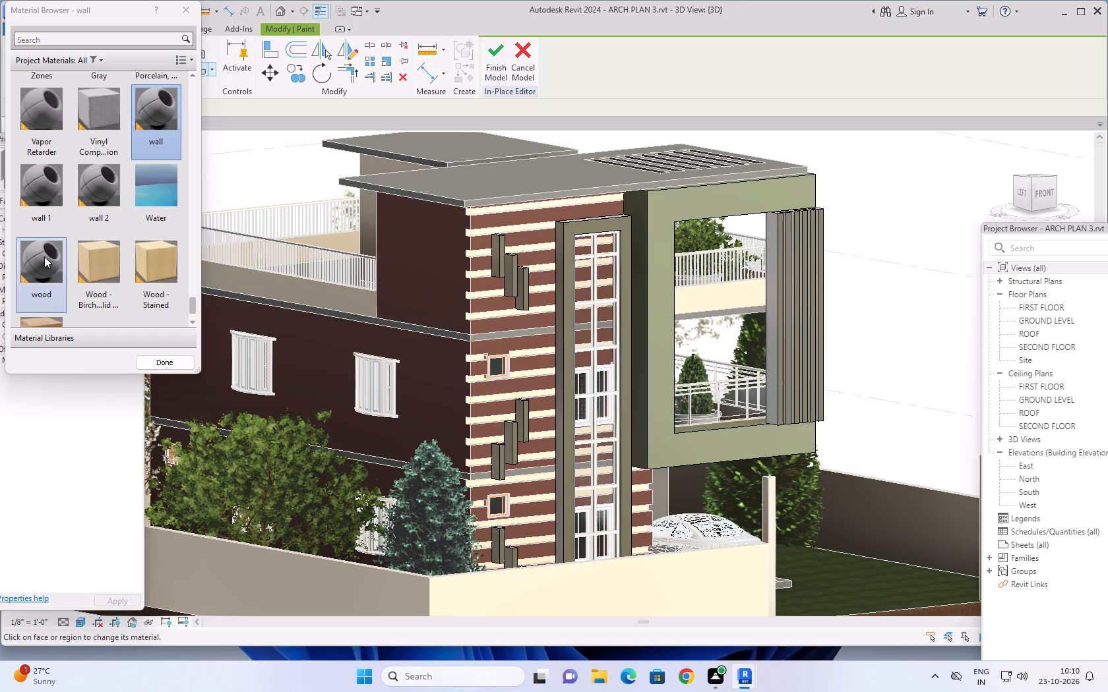
{"action": "scroll", "coordinate": [49, 257], "scroll_direction": "down", "scroll_amount": 2}
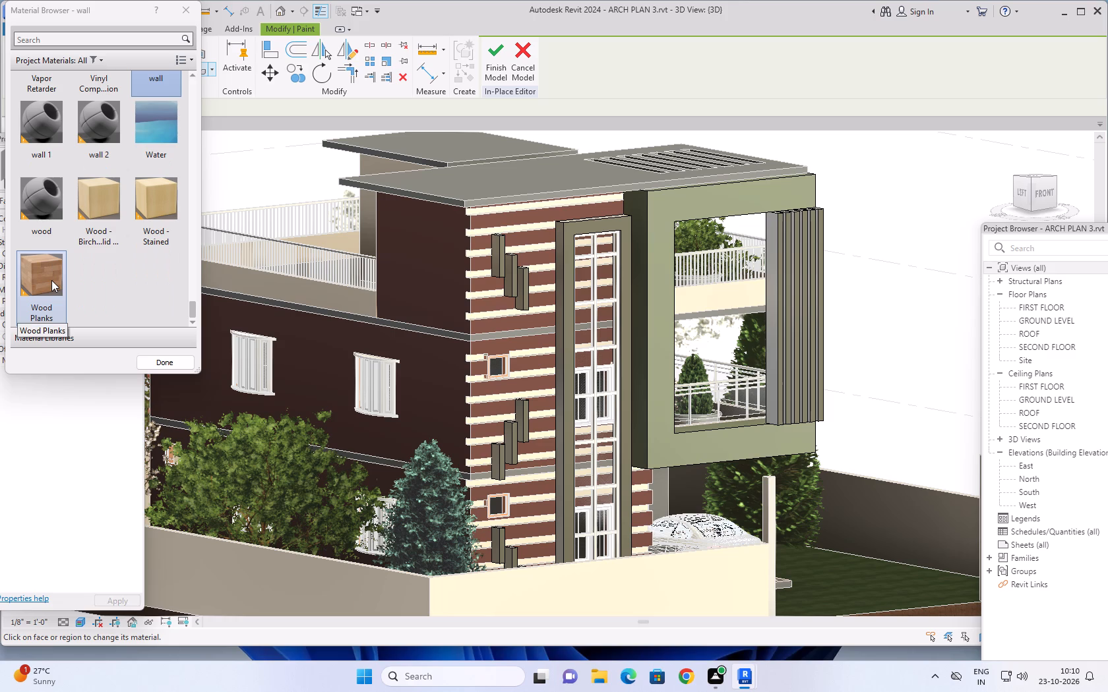
{"action": "left_click", "coordinate": [36, 282]}
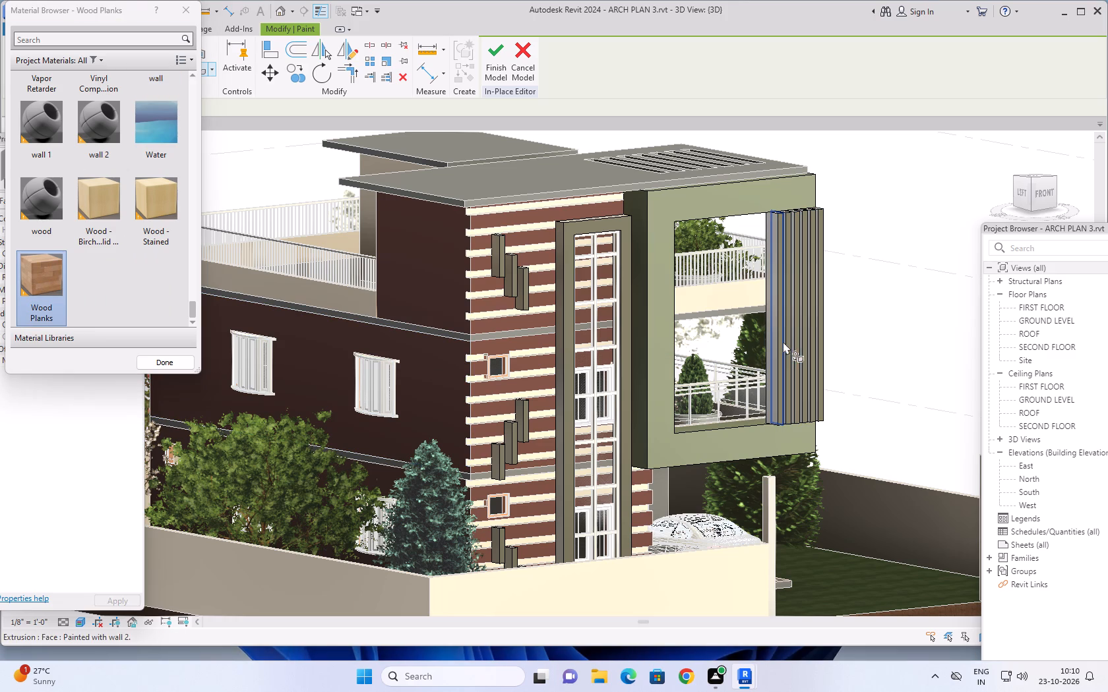
{"action": "left_click", "coordinate": [783, 341]}
{"action": "left_click", "coordinate": [806, 335]}
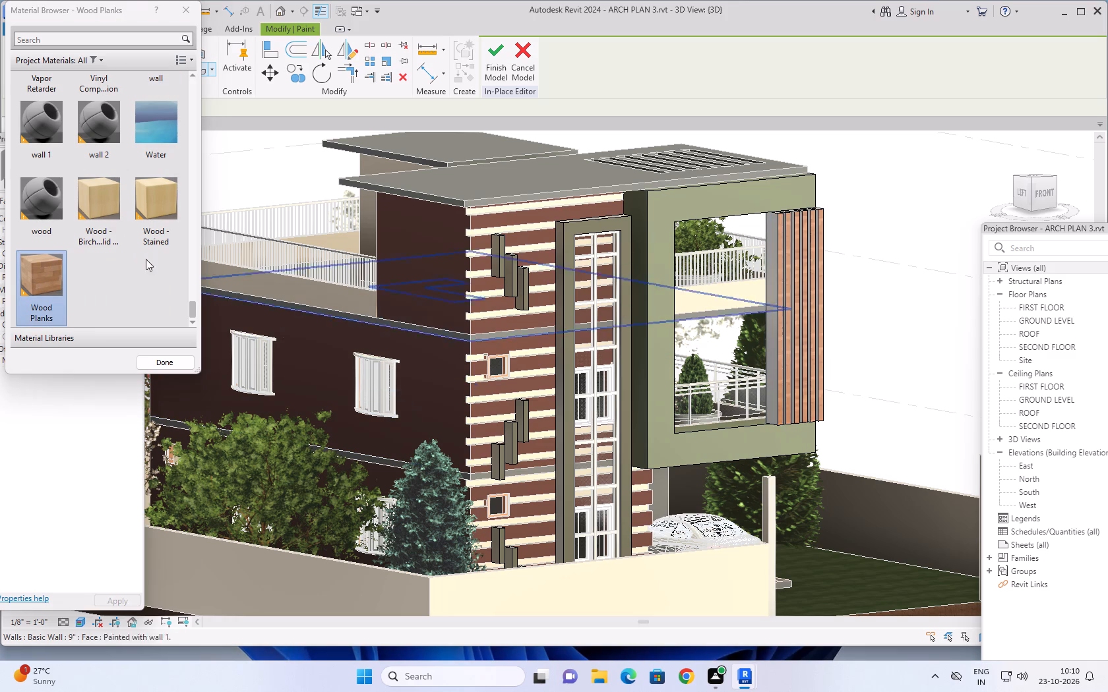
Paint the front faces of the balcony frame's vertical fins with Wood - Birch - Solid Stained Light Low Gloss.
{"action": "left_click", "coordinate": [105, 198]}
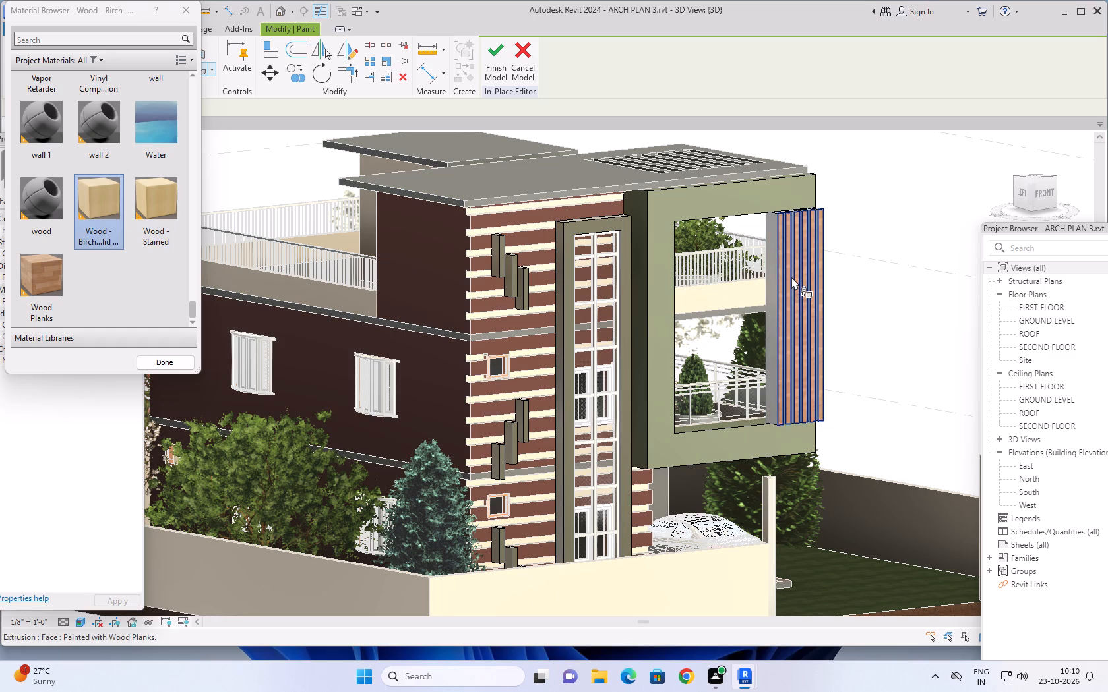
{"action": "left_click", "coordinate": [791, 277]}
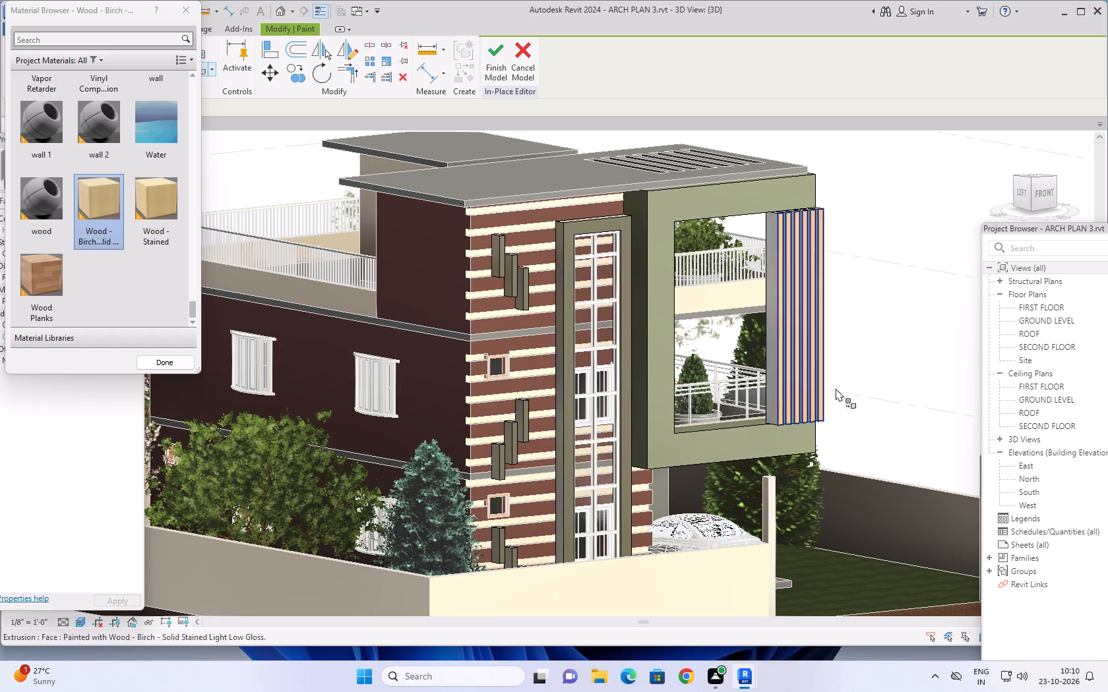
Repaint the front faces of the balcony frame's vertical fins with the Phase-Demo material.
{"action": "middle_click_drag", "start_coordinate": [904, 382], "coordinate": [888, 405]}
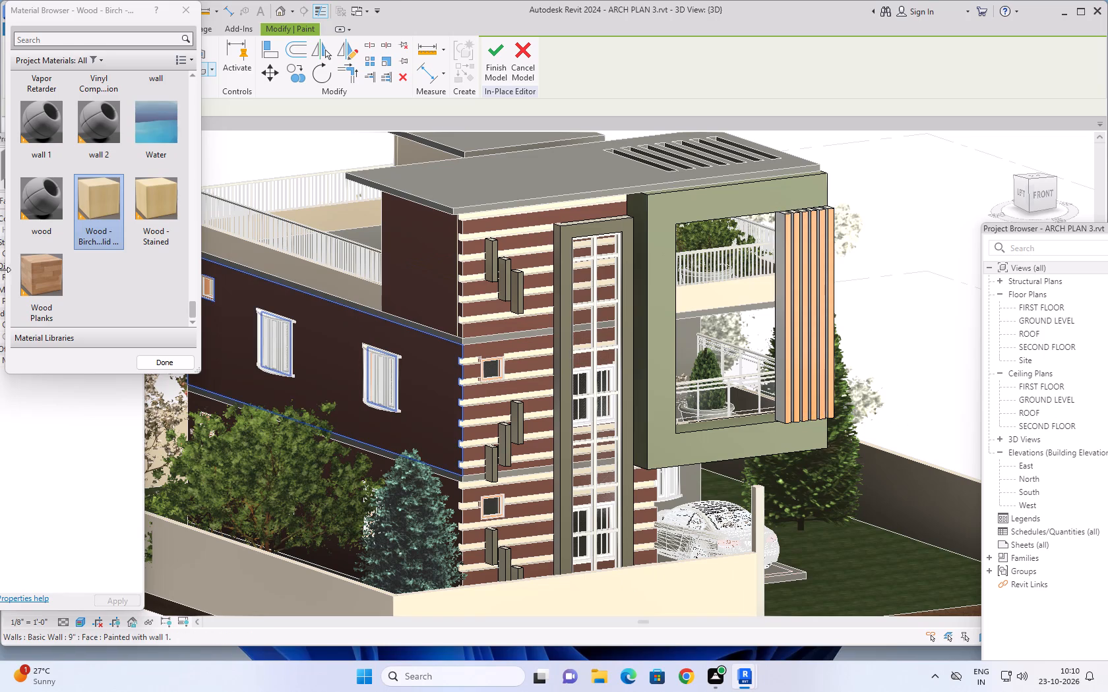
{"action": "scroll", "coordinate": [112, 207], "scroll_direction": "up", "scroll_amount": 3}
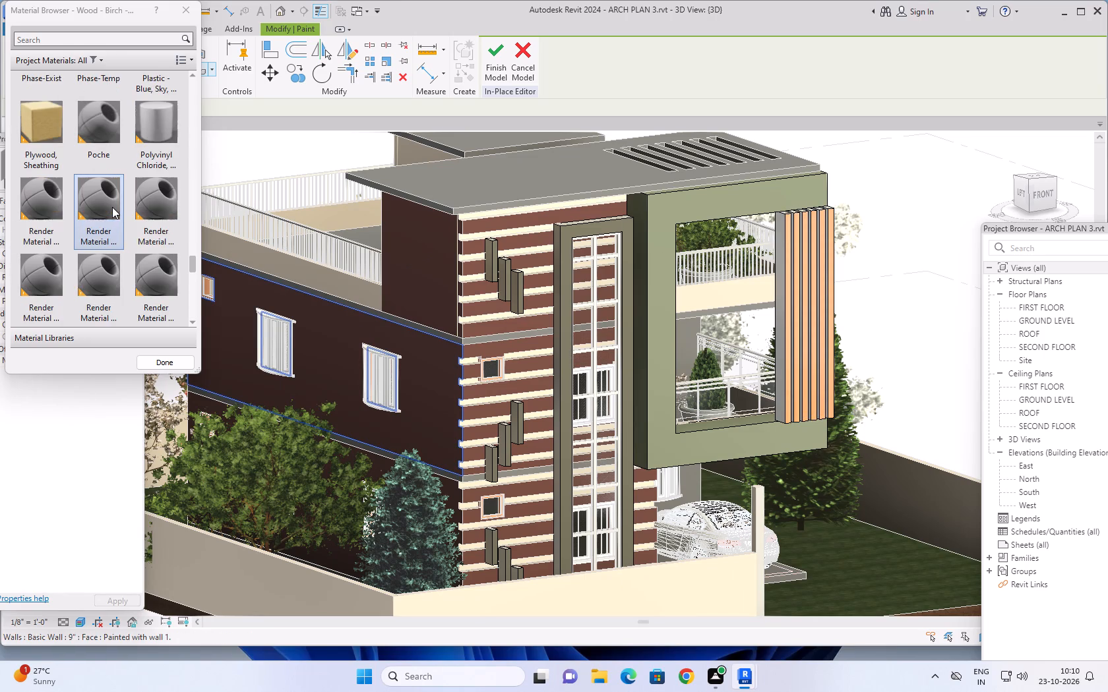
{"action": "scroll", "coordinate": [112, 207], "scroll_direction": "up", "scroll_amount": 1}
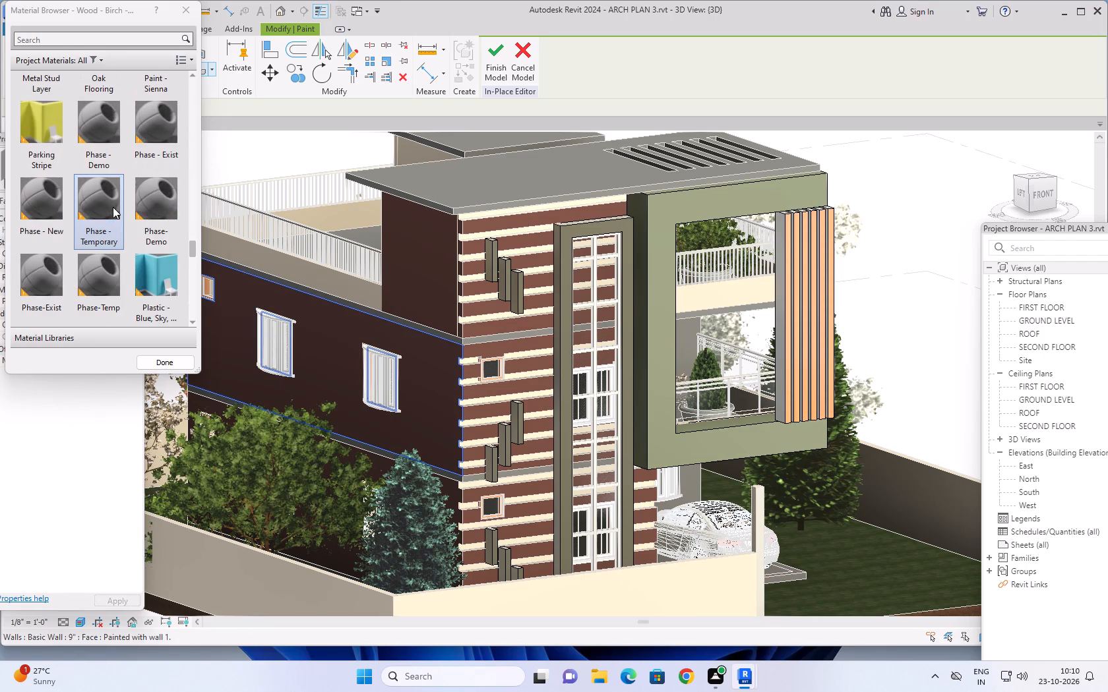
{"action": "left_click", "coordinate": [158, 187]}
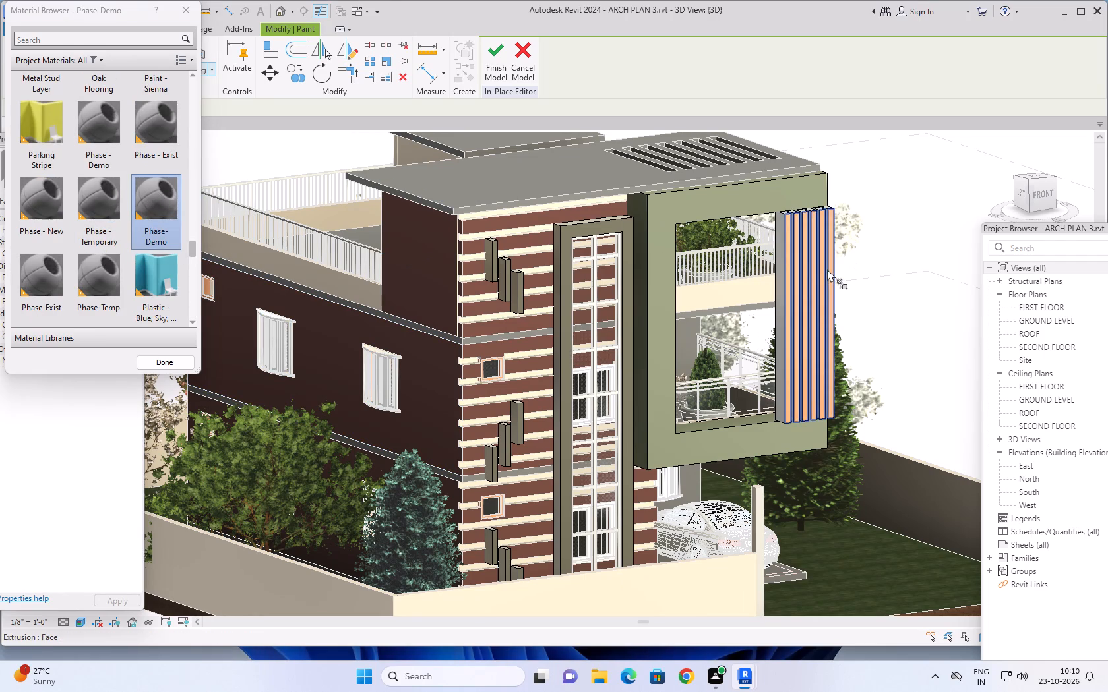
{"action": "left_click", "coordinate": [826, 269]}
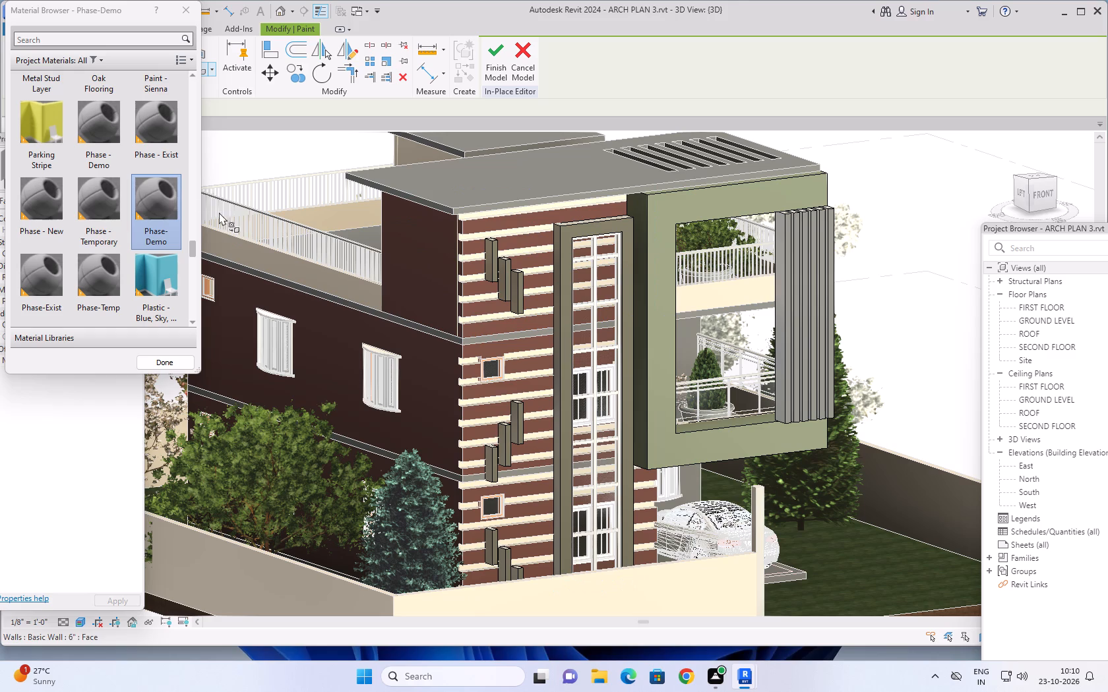
Paint the front faces of the balcony frame's vertical fins with Roofing, EPDM Membrane.
{"action": "scroll", "coordinate": [138, 173], "scroll_direction": "down", "scroll_amount": 1}
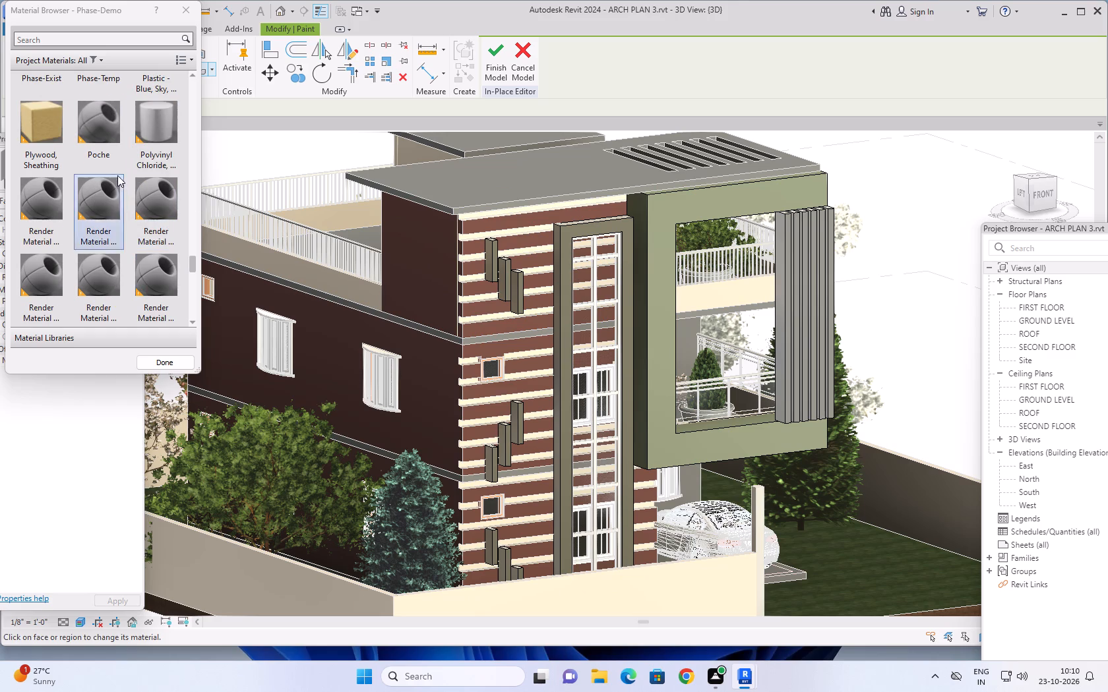
{"action": "scroll", "coordinate": [115, 173], "scroll_direction": "down", "scroll_amount": 1}
{"action": "left_click", "coordinate": [165, 120]}
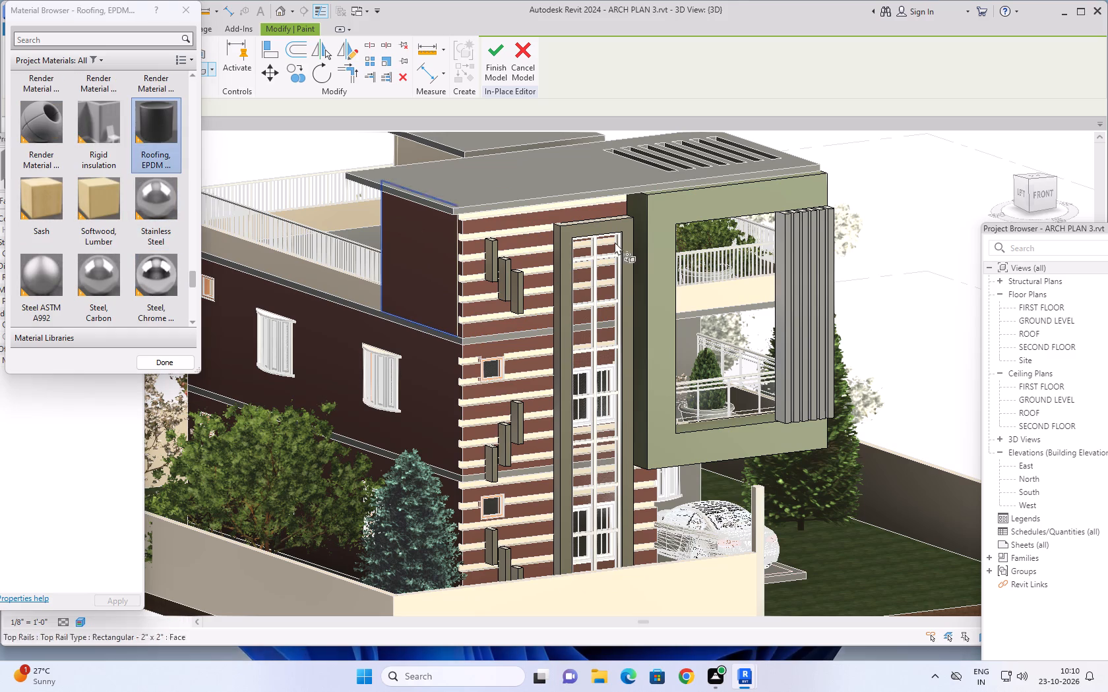
{"action": "left_click", "coordinate": [822, 272]}
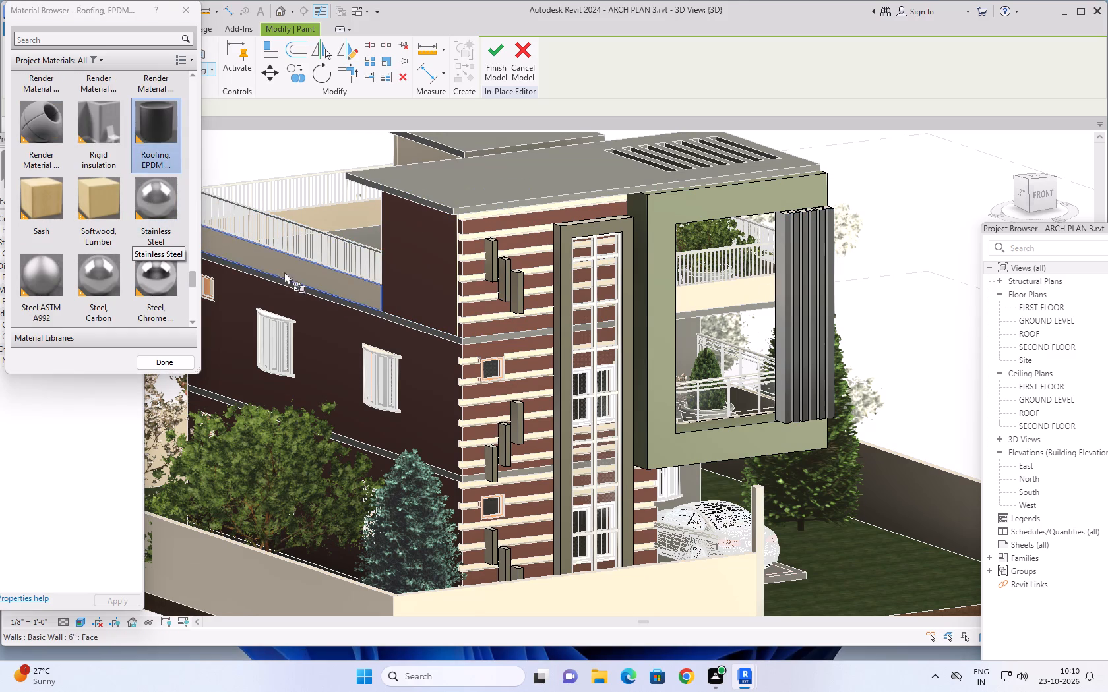
Paint the remaining wood-planked side face between the first two vertical fins with Roofing, EPDM Membrane.
{"action": "middle_click_drag", "start_coordinate": [911, 361], "coordinate": [808, 366], "text": "shift"}
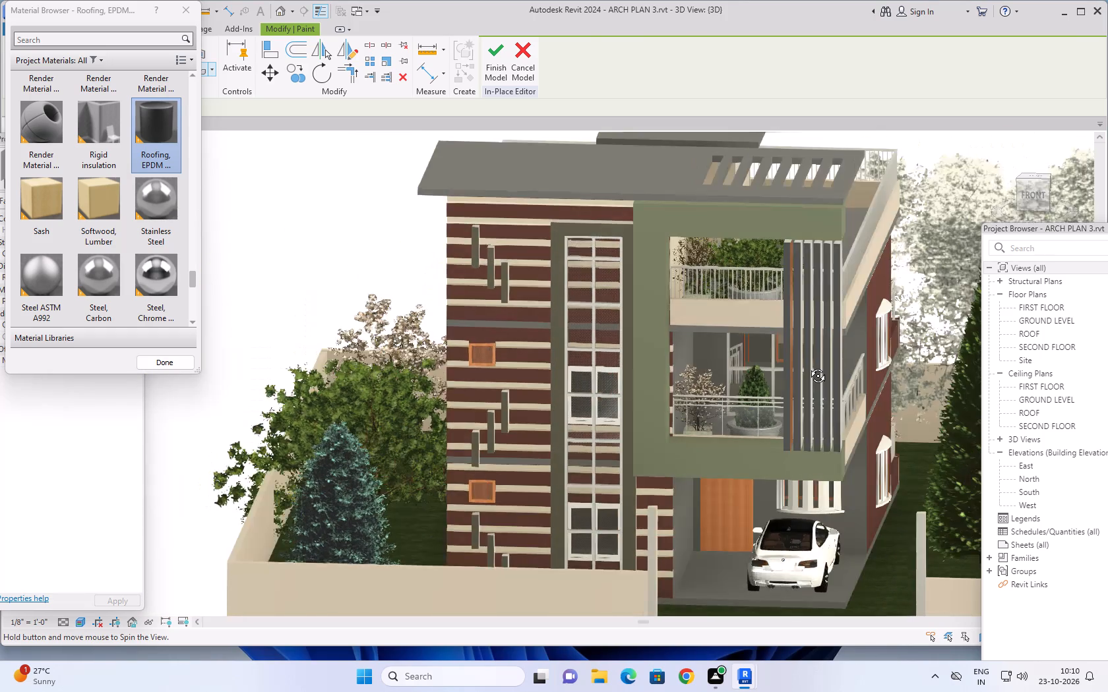
{"action": "middle_click_drag", "start_coordinate": [808, 366], "coordinate": [809, 356], "text": "shift"}
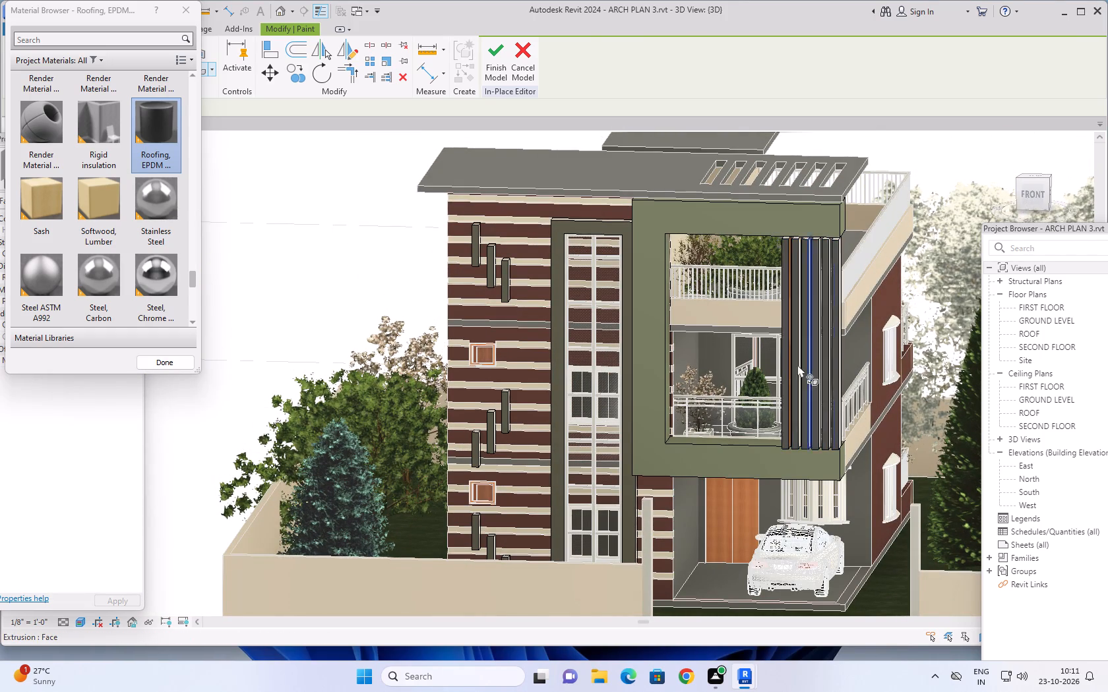
{"action": "scroll", "coordinate": [790, 339], "scroll_direction": "up", "scroll_amount": 4}
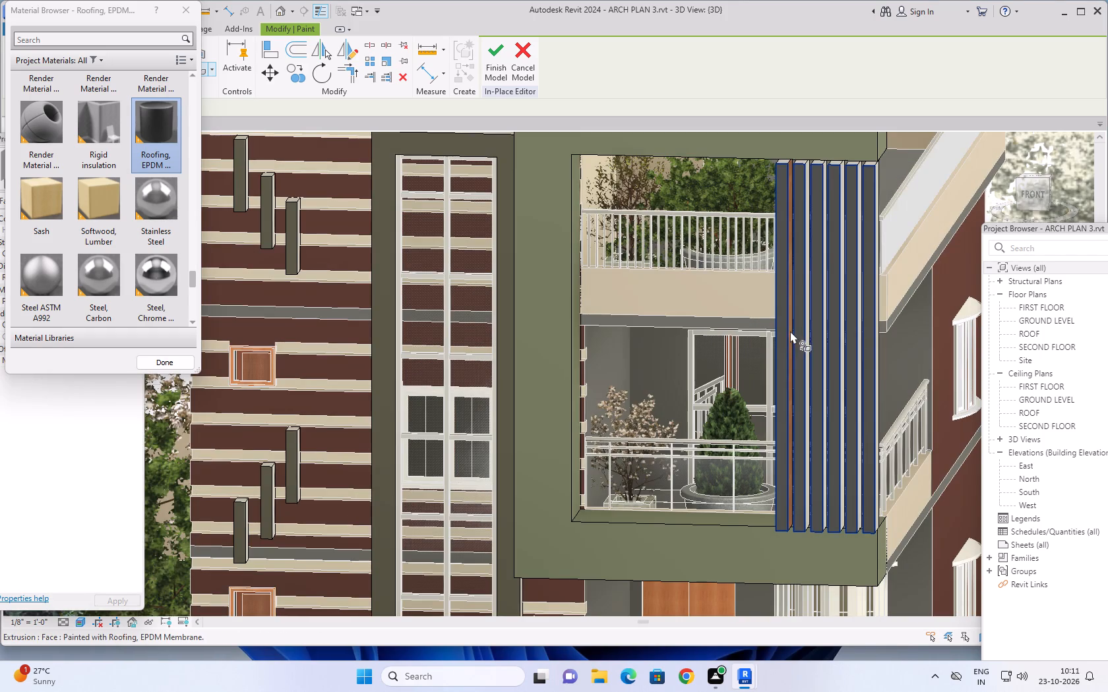
{"action": "left_click", "coordinate": [791, 332]}
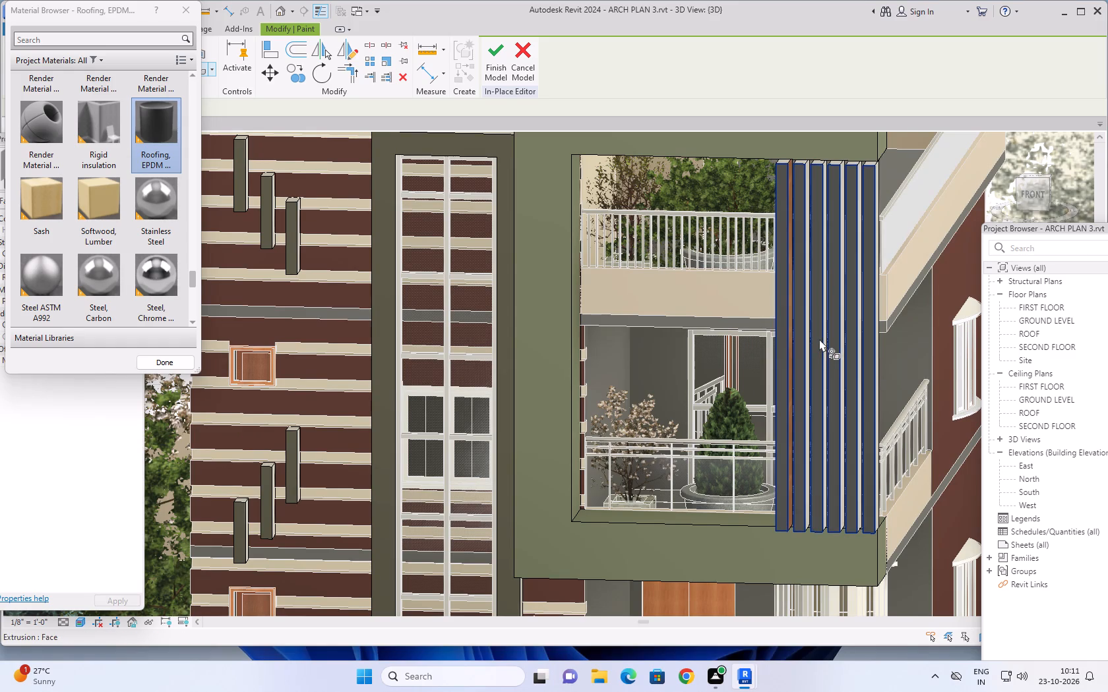
{"action": "middle_click_drag", "start_coordinate": [819, 339], "coordinate": [774, 360], "text": "shift"}
{"action": "scroll", "coordinate": [739, 323], "scroll_direction": "up", "scroll_amount": 3}
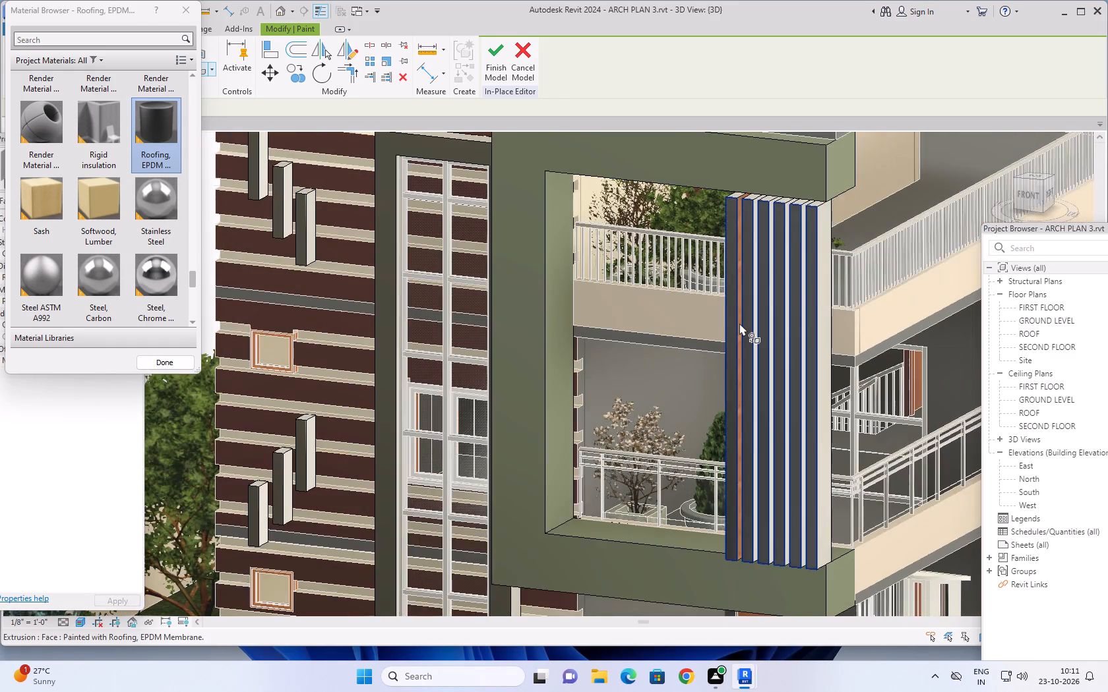
{"action": "scroll", "coordinate": [739, 323], "scroll_direction": "up", "scroll_amount": 5}
{"action": "left_click", "coordinate": [739, 311]}
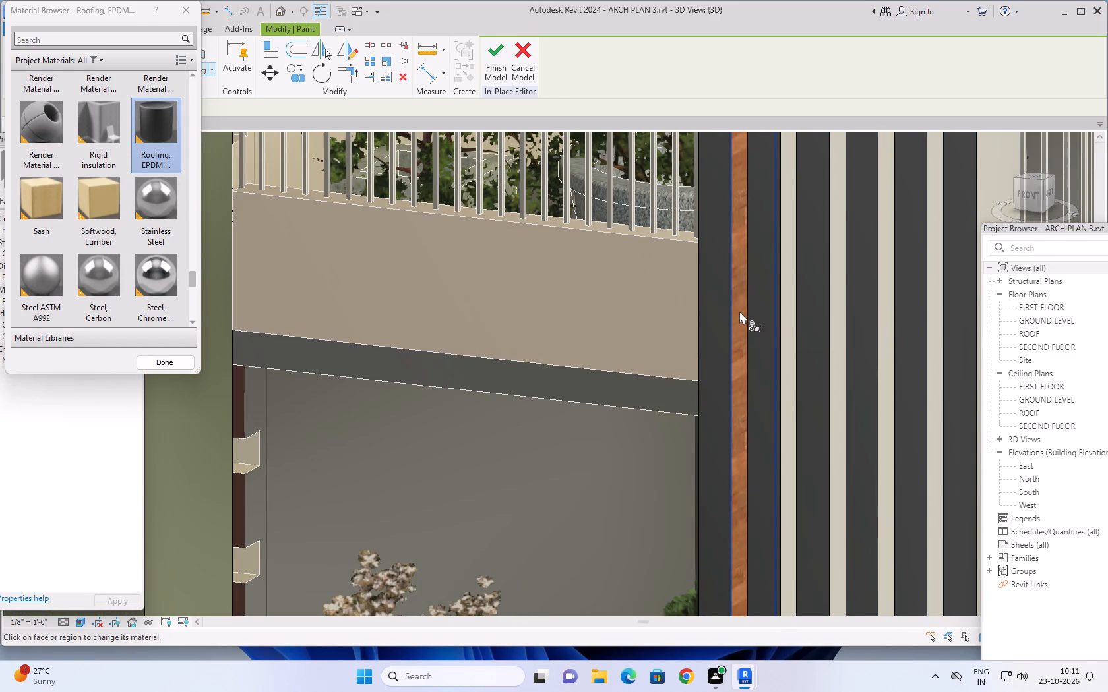
Examine the repainted vertical fins up close and from the front-left corner of the house.
{"action": "middle_click_drag", "start_coordinate": [776, 362], "coordinate": [919, 371], "text": "shift"}
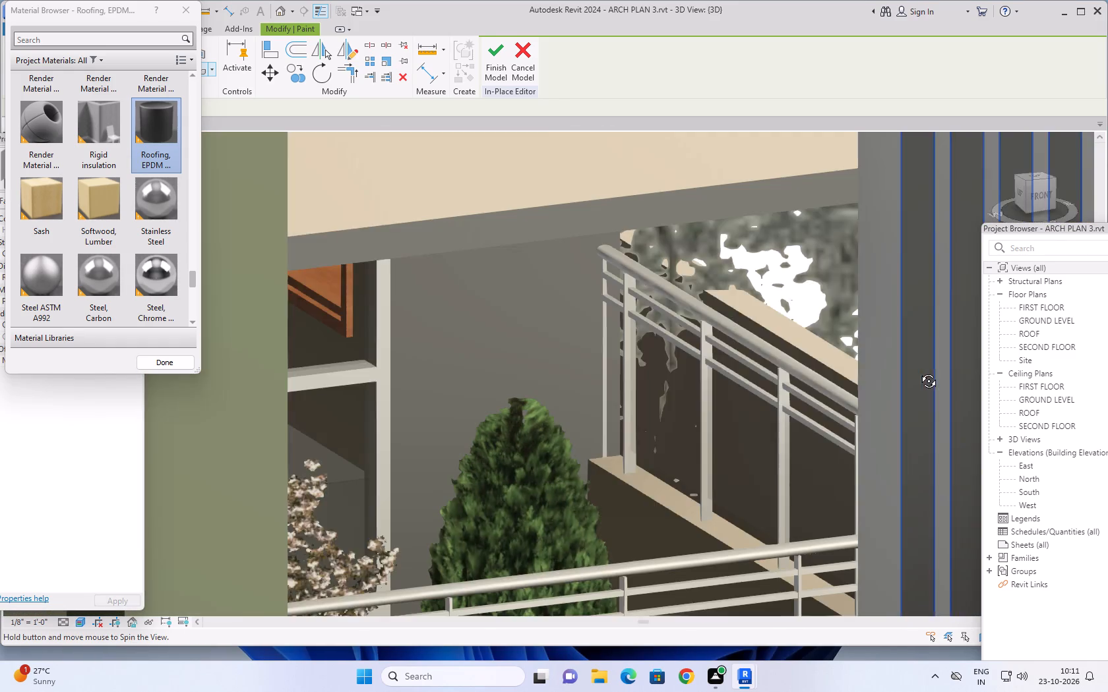
{"action": "middle_click_drag", "start_coordinate": [919, 371], "coordinate": [919, 371], "text": "shift"}
{"action": "scroll", "coordinate": [923, 361], "scroll_direction": "up", "scroll_amount": 1}
{"action": "scroll", "coordinate": [923, 353], "scroll_direction": "down", "scroll_amount": 6}
{"action": "middle_click_drag", "start_coordinate": [921, 349], "coordinate": [819, 360]}
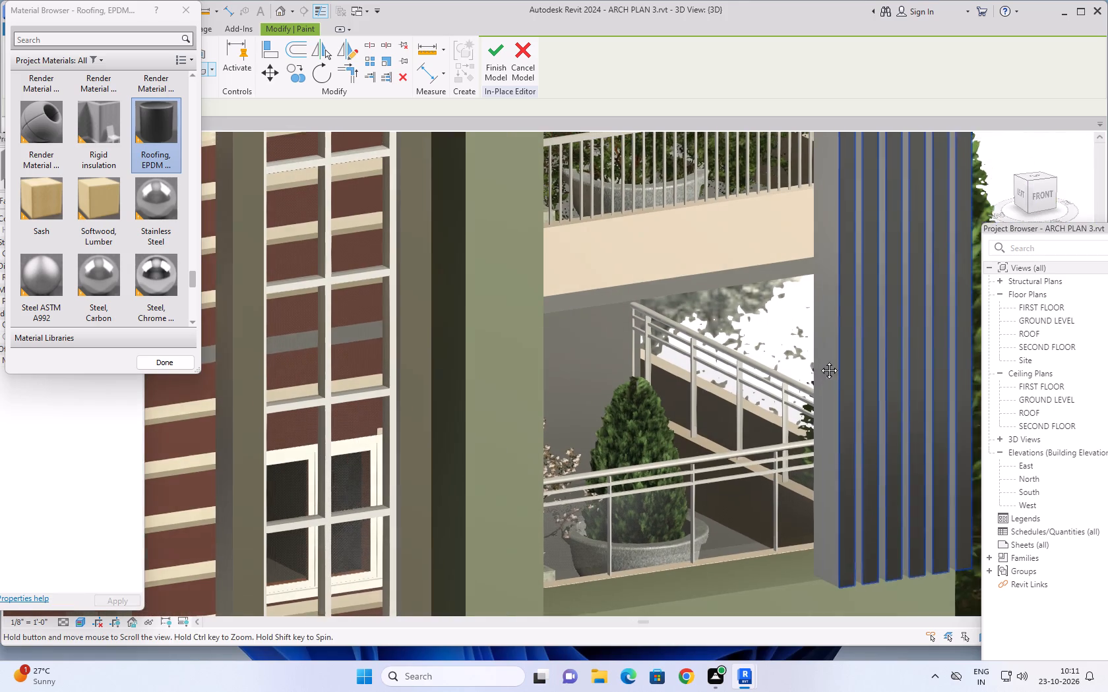
{"action": "middle_click_drag", "start_coordinate": [819, 360], "coordinate": [799, 364]}
{"action": "scroll", "coordinate": [820, 351], "scroll_direction": "down", "scroll_amount": 5}
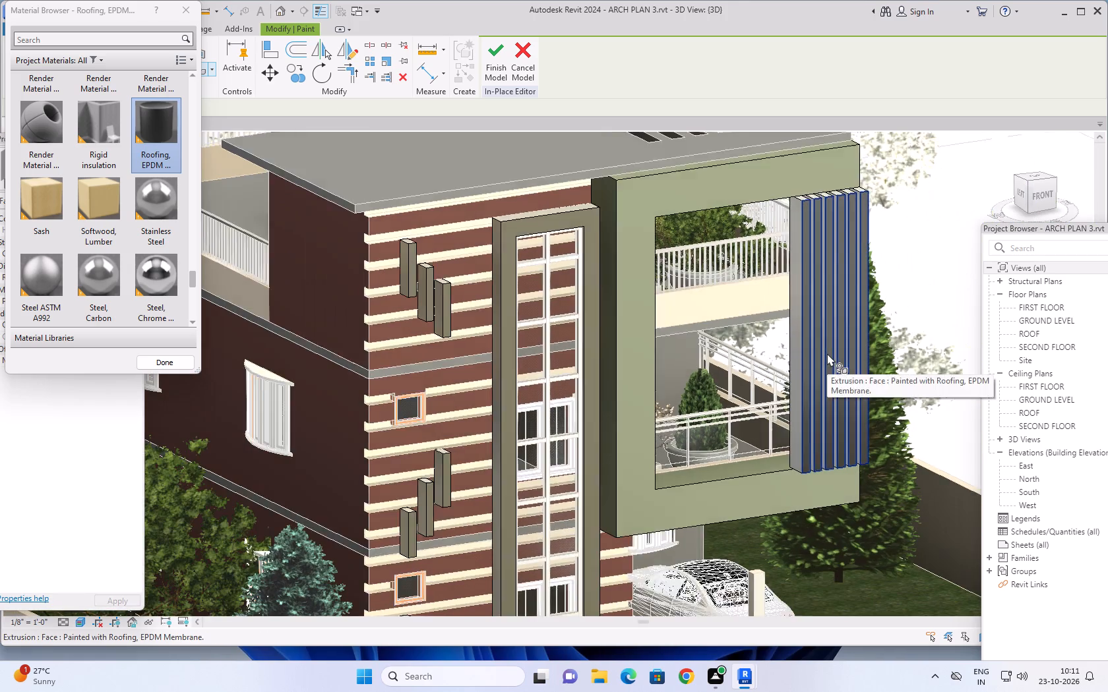
{"action": "scroll", "coordinate": [827, 353], "scroll_direction": "down", "scroll_amount": 2}
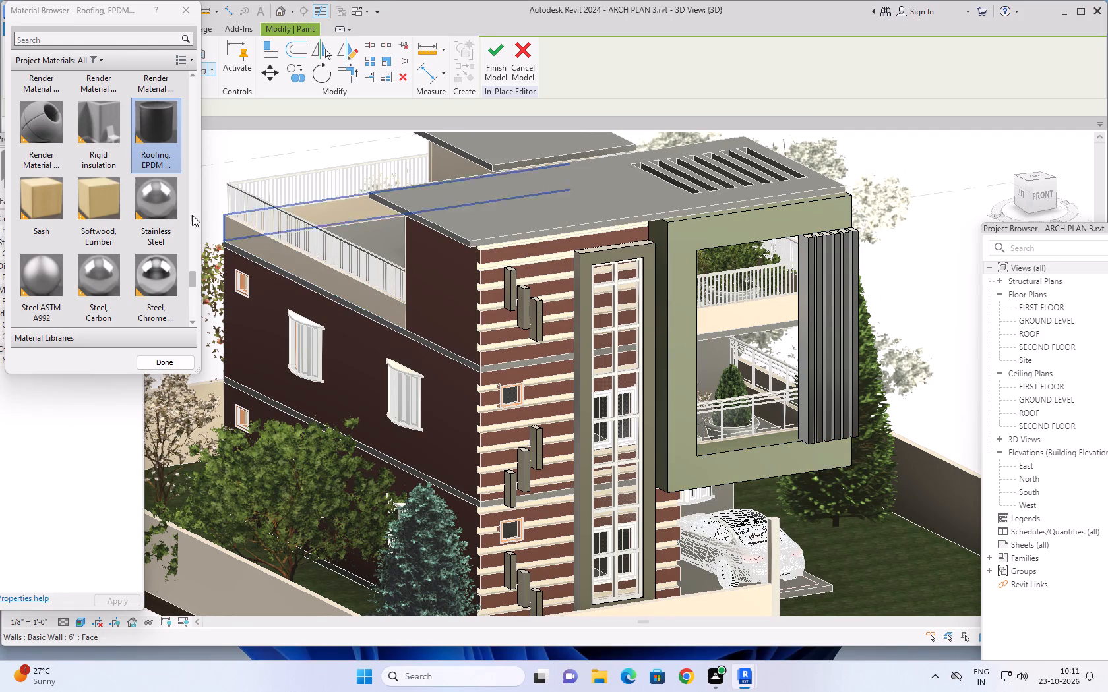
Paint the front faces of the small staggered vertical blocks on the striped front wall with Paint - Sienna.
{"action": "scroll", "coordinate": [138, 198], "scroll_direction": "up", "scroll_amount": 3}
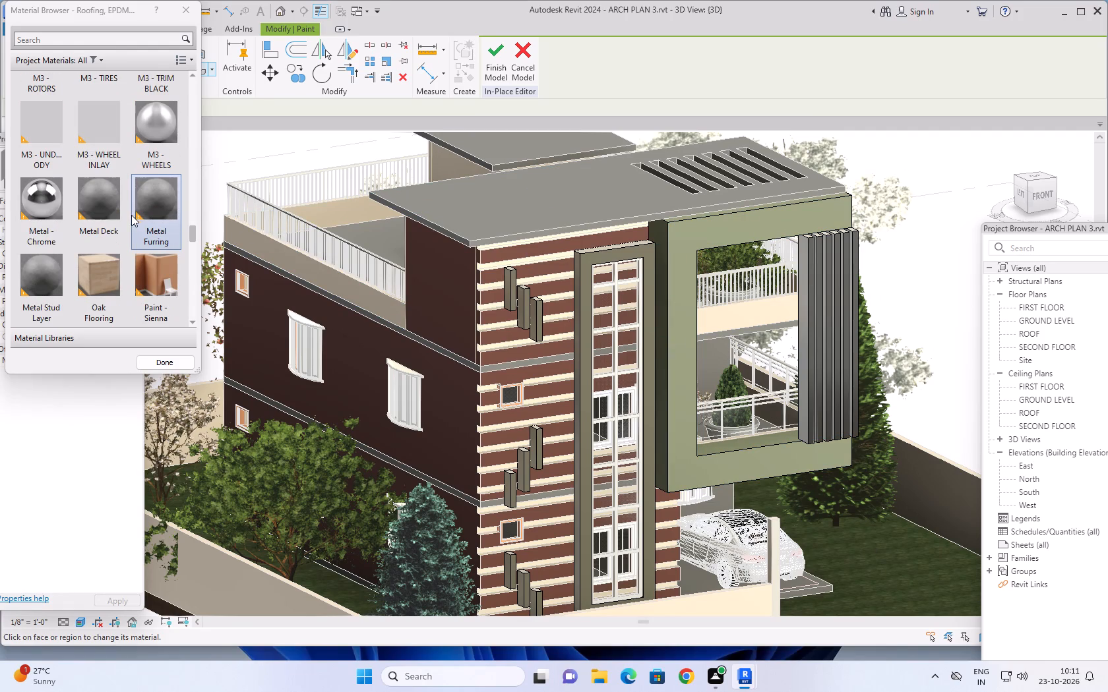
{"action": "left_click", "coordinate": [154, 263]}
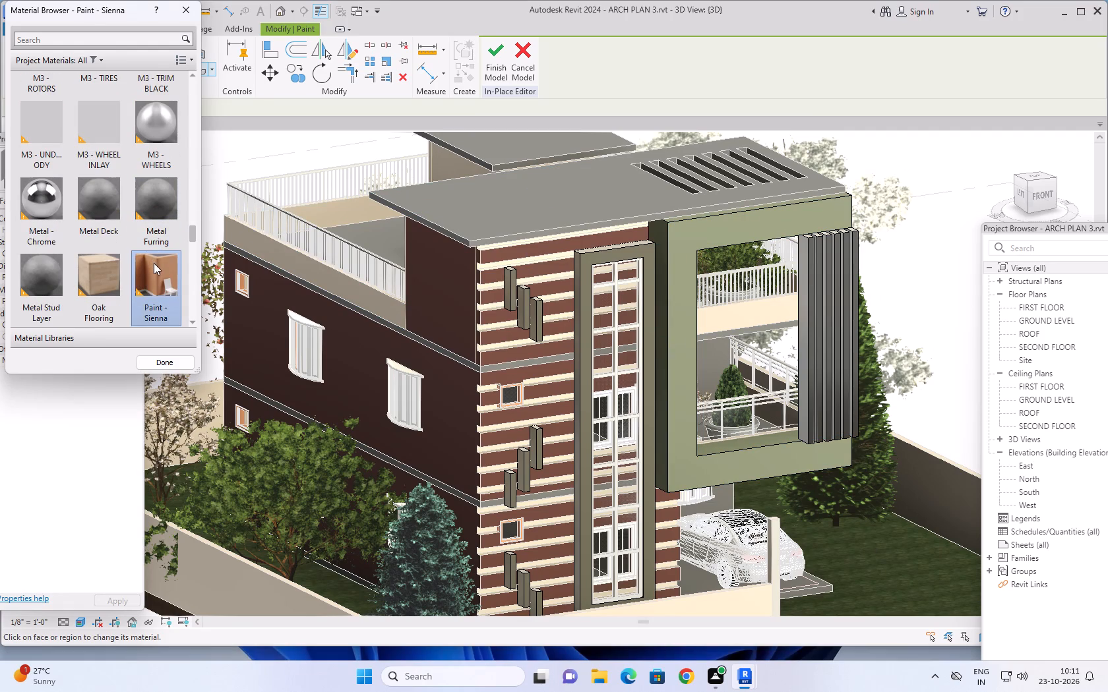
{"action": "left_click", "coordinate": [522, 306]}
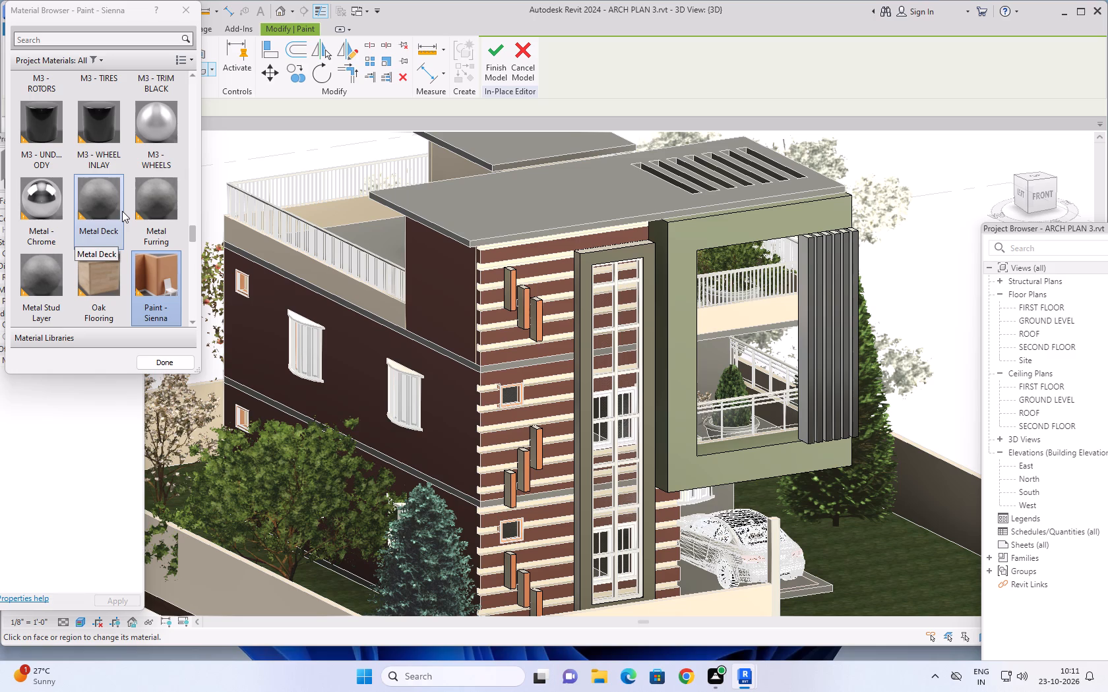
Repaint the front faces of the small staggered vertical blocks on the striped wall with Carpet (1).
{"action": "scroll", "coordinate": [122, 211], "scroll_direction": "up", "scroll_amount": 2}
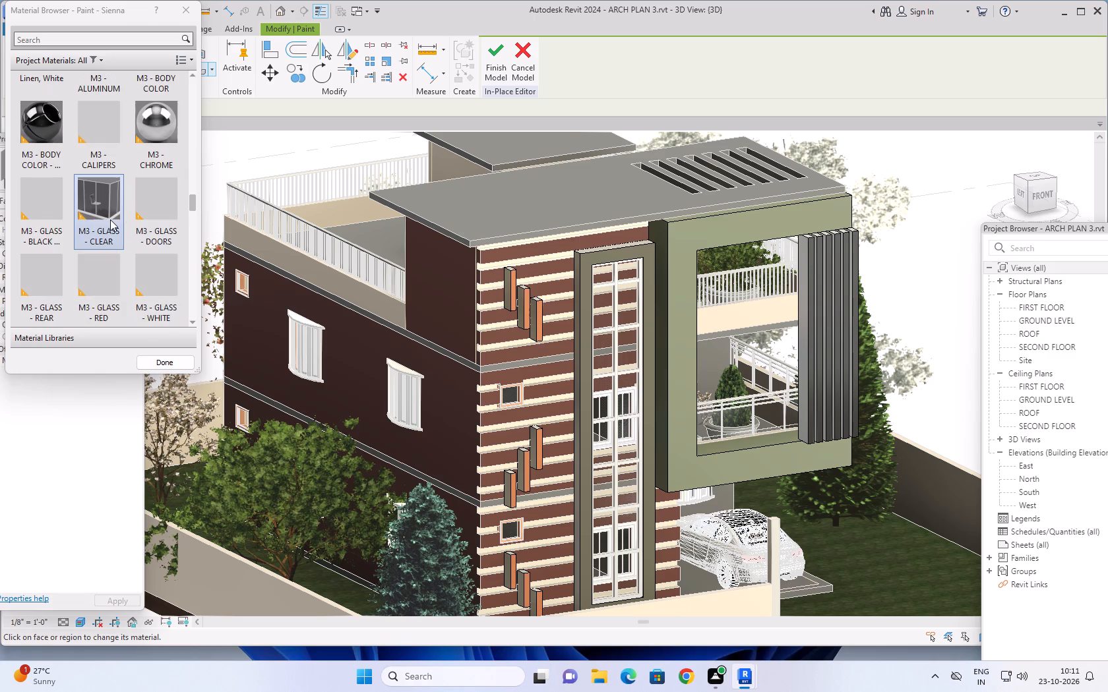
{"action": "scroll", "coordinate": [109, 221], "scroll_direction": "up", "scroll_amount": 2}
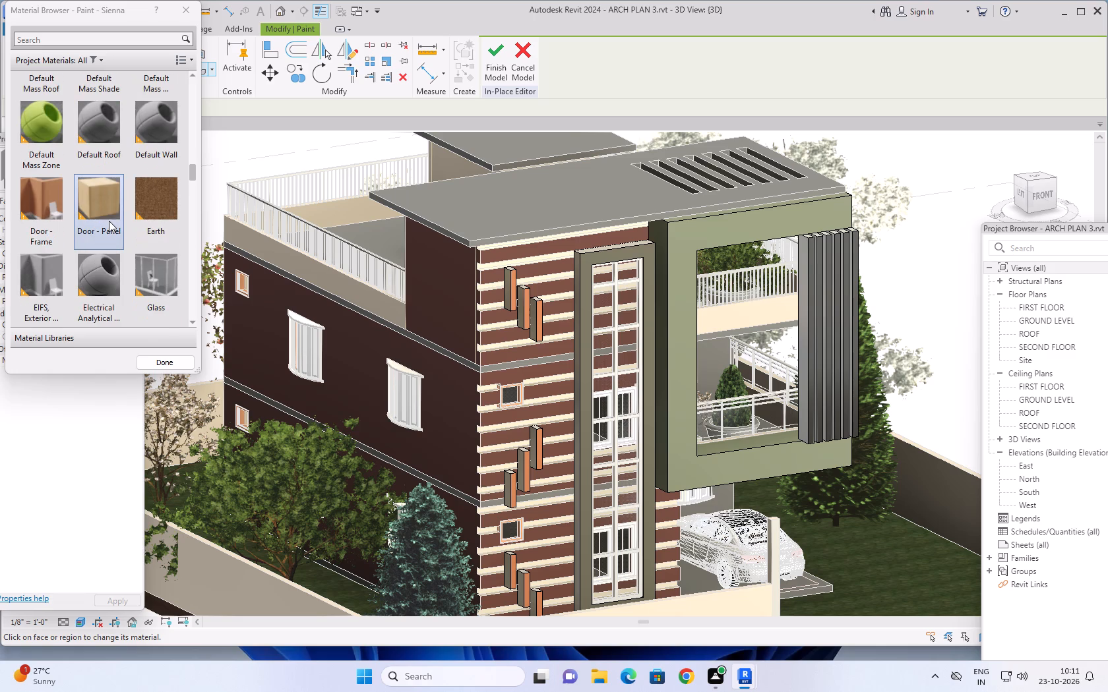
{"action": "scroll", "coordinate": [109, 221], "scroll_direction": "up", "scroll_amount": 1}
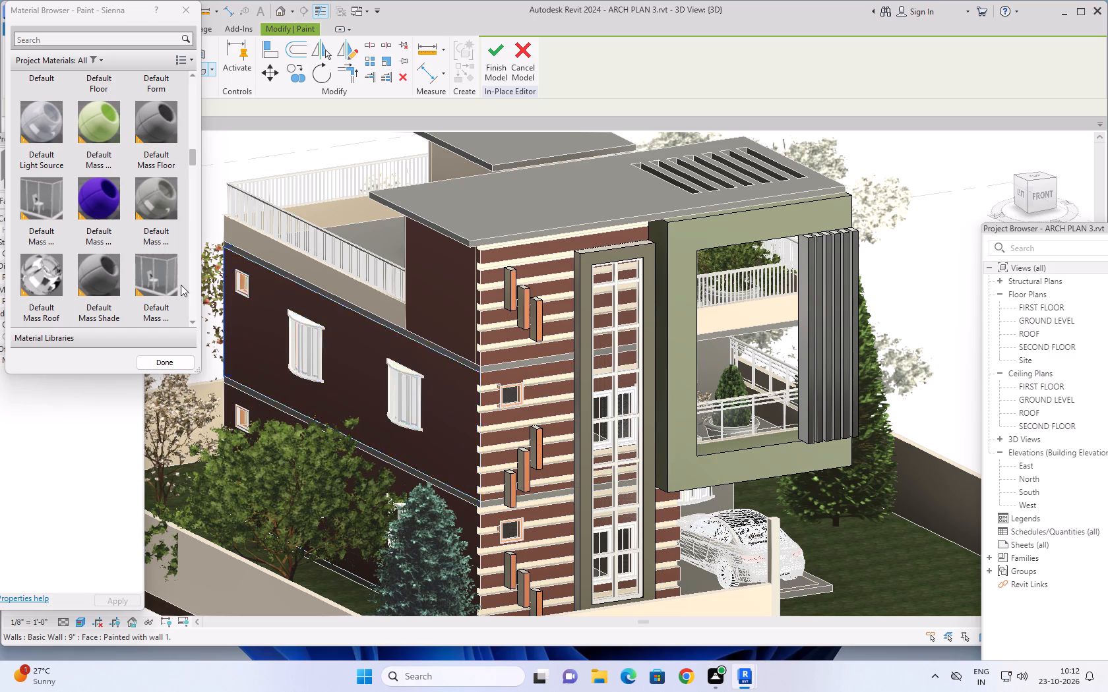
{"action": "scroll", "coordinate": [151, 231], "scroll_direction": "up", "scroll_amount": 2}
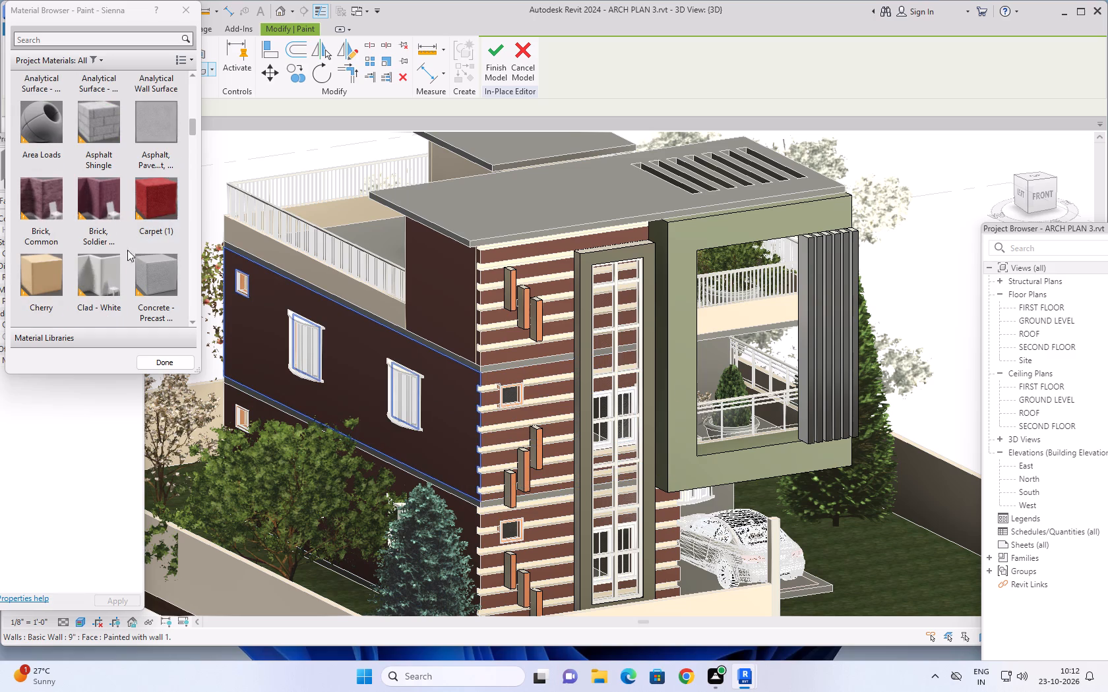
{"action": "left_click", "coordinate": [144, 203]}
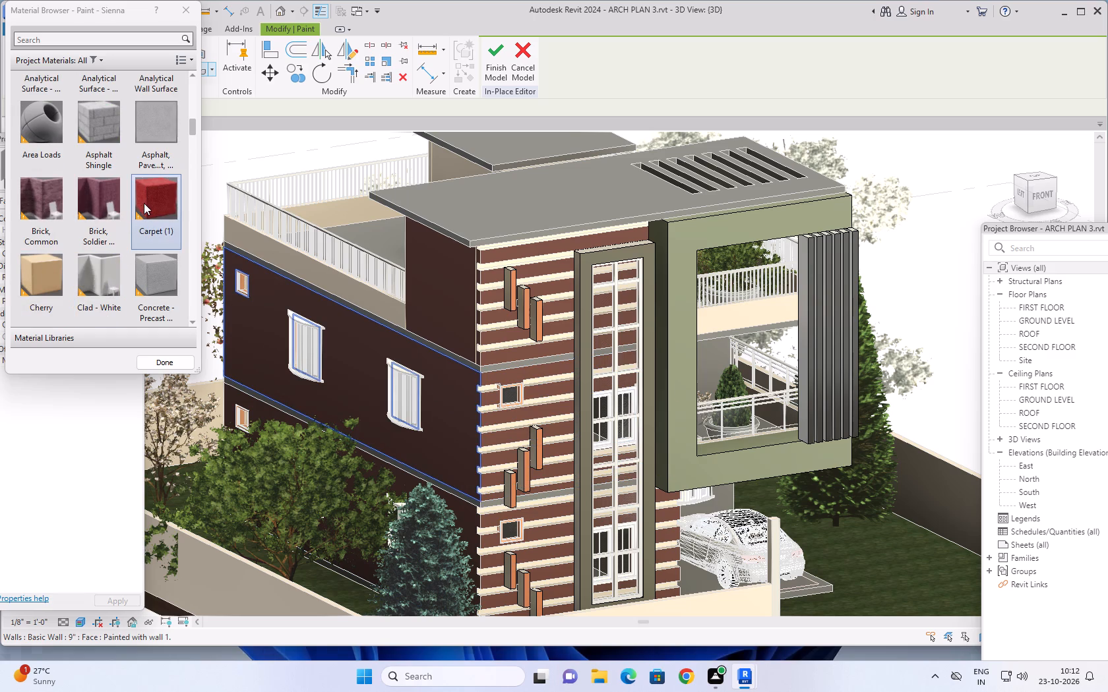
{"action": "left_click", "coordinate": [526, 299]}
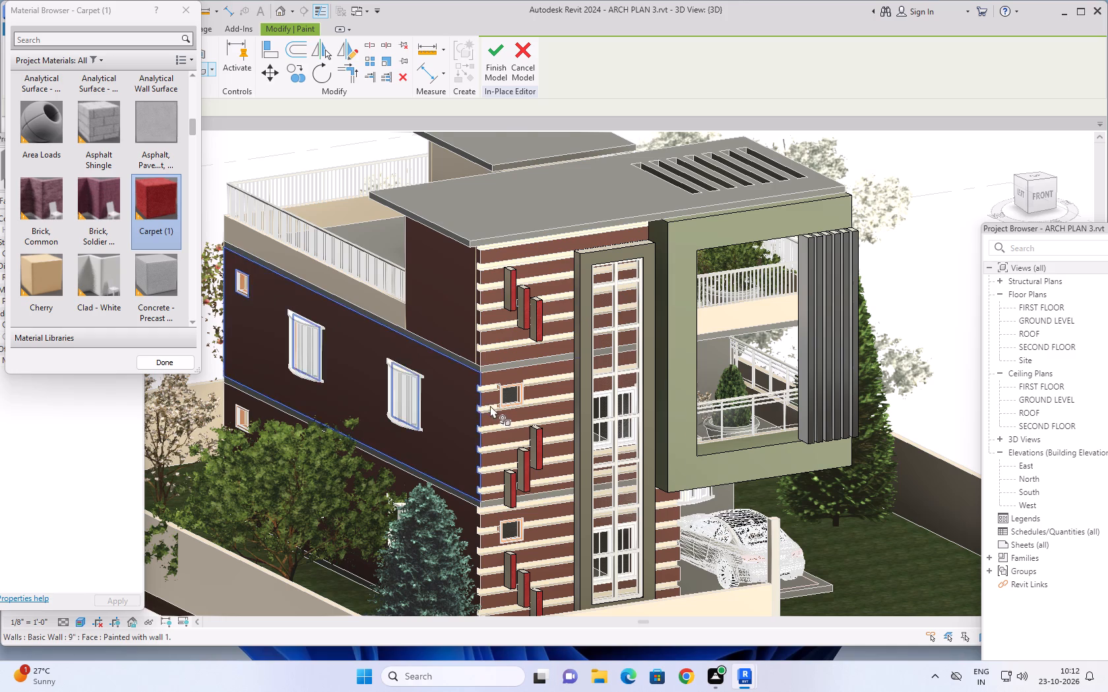
Repaint the front faces of the small staggered vertical blocks on the striped wall with the Asphalt, Pavement material.
{"action": "scroll", "coordinate": [508, 417], "scroll_direction": "down", "scroll_amount": 1}
{"action": "middle_click_drag", "start_coordinate": [516, 443], "coordinate": [492, 352], "text": "shift"}
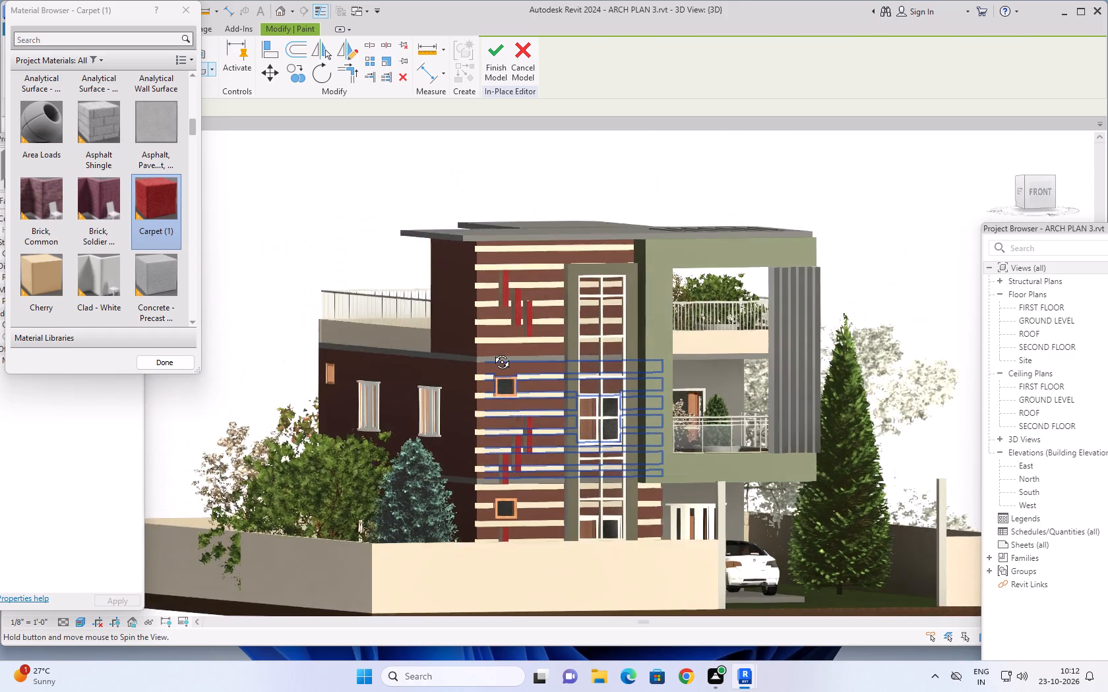
{"action": "middle_click_drag", "start_coordinate": [492, 352], "coordinate": [489, 365], "text": "shift"}
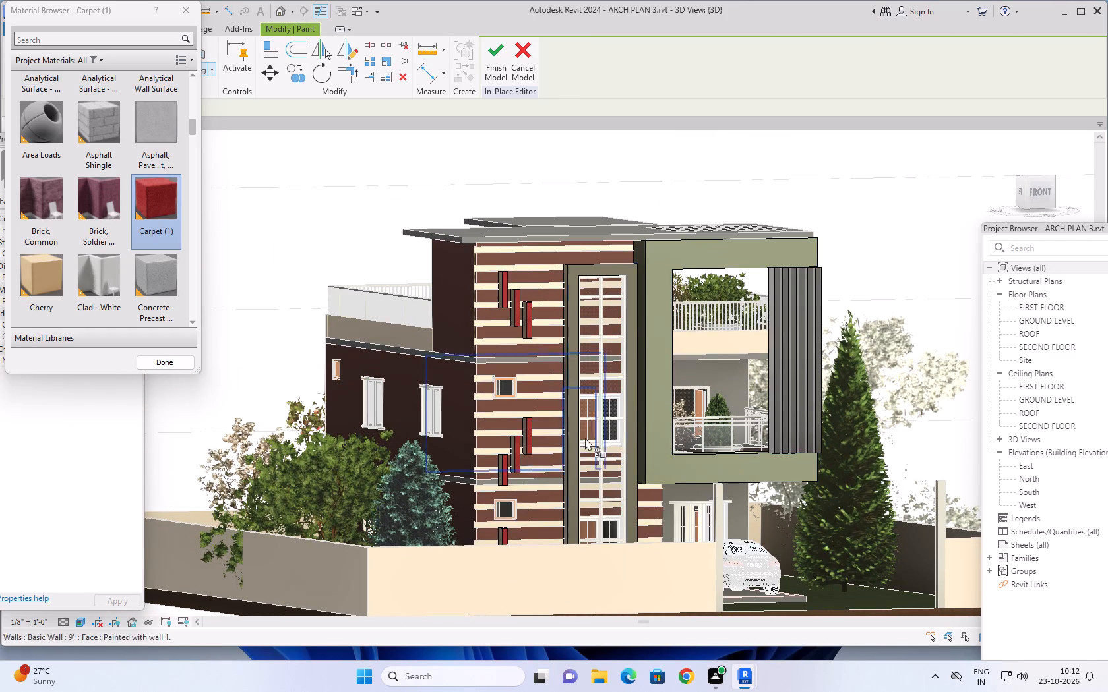
{"action": "middle_click_drag", "start_coordinate": [548, 415], "coordinate": [588, 446], "text": "shift"}
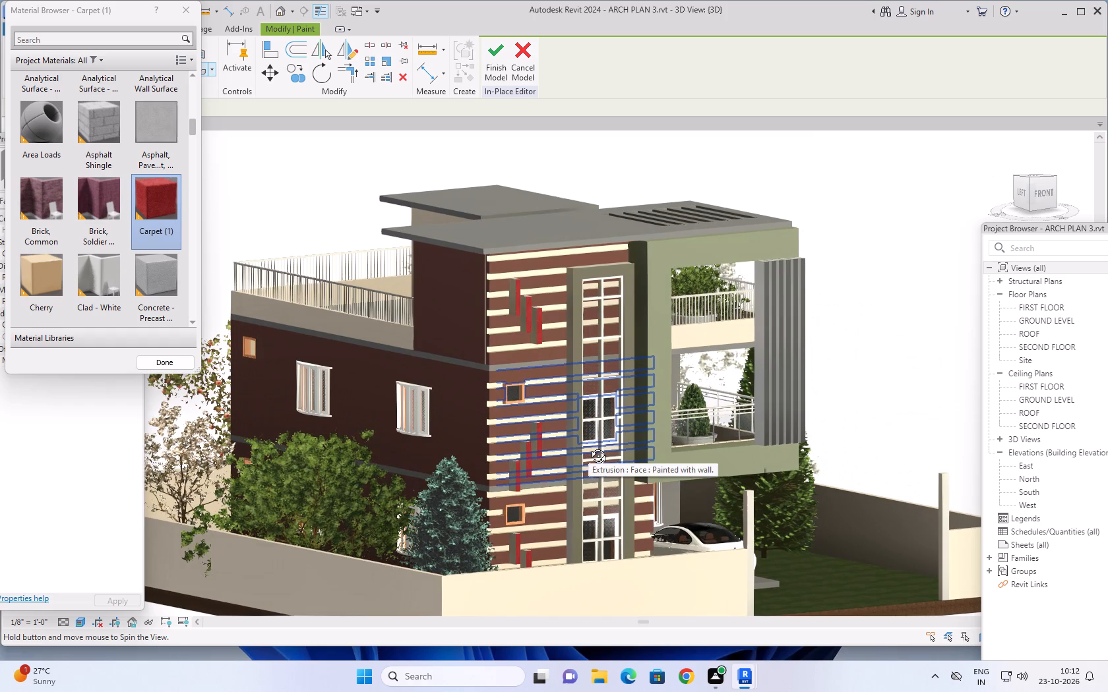
{"action": "middle_click_drag", "start_coordinate": [588, 446], "coordinate": [601, 447], "text": "shift"}
{"action": "scroll", "coordinate": [570, 430], "scroll_direction": "up", "scroll_amount": 1}
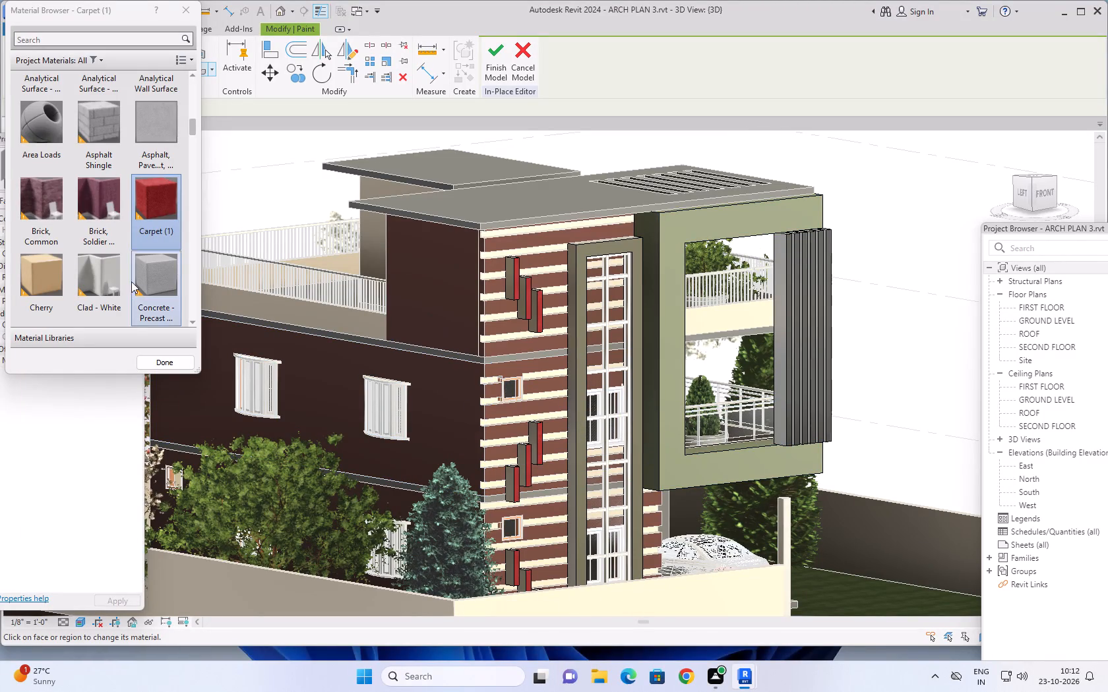
{"action": "left_click", "coordinate": [164, 125]}
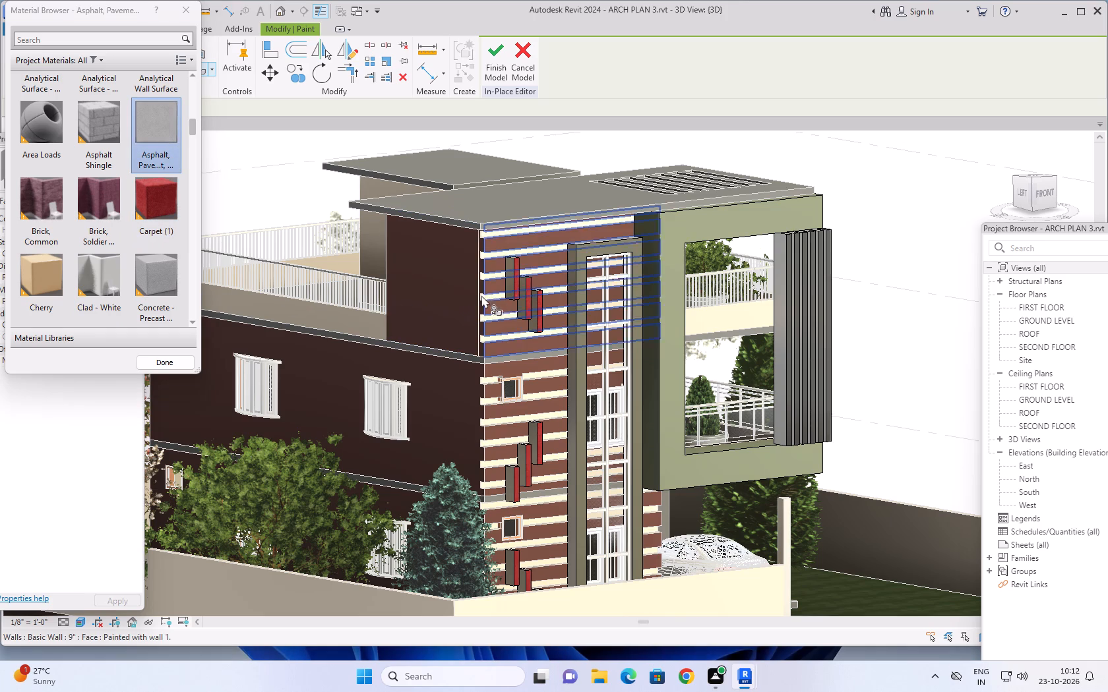
{"action": "left_click", "coordinate": [516, 282]}
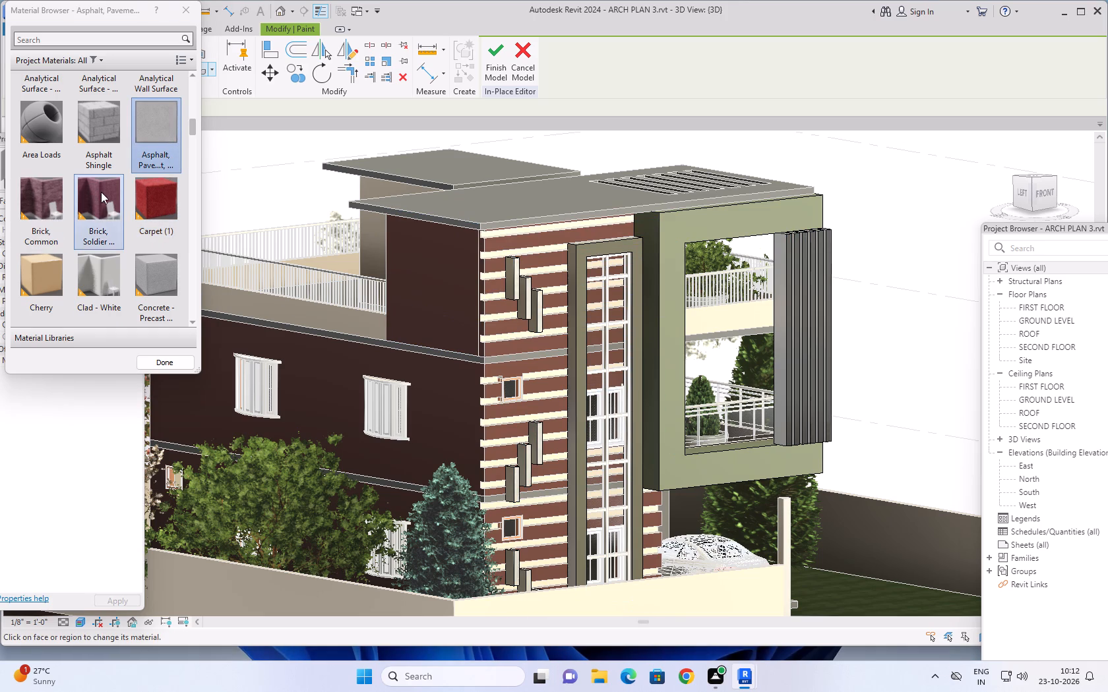
Paint the front faces of the striped wall's small staggered blocks and the balcony frame's vertical fins with Copper.
{"action": "scroll", "coordinate": [101, 192], "scroll_direction": "up", "scroll_amount": 4}
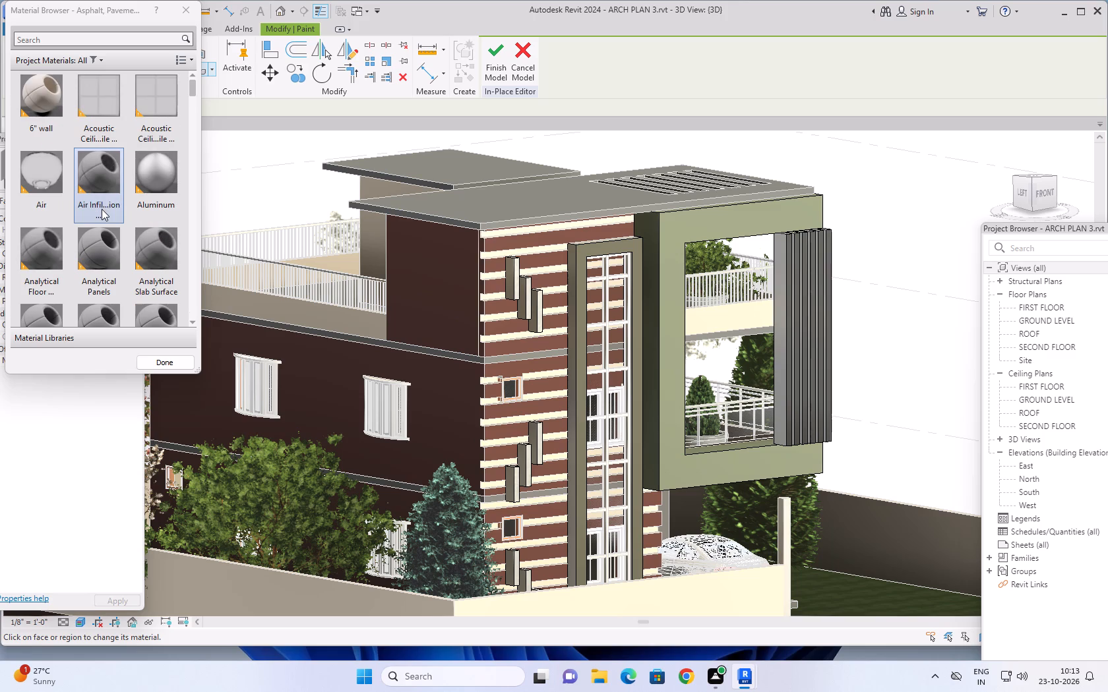
{"action": "scroll", "coordinate": [102, 209], "scroll_direction": "up", "scroll_amount": 3}
{"action": "scroll", "coordinate": [95, 219], "scroll_direction": "down", "scroll_amount": 1}
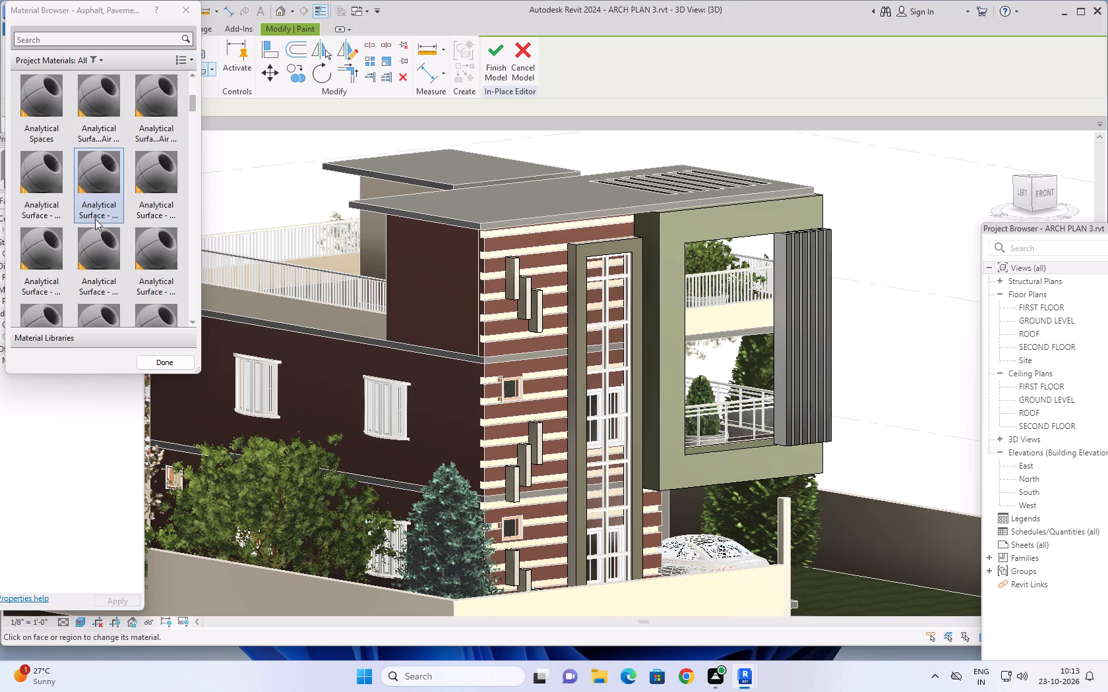
{"action": "scroll", "coordinate": [95, 219], "scroll_direction": "down", "scroll_amount": 2}
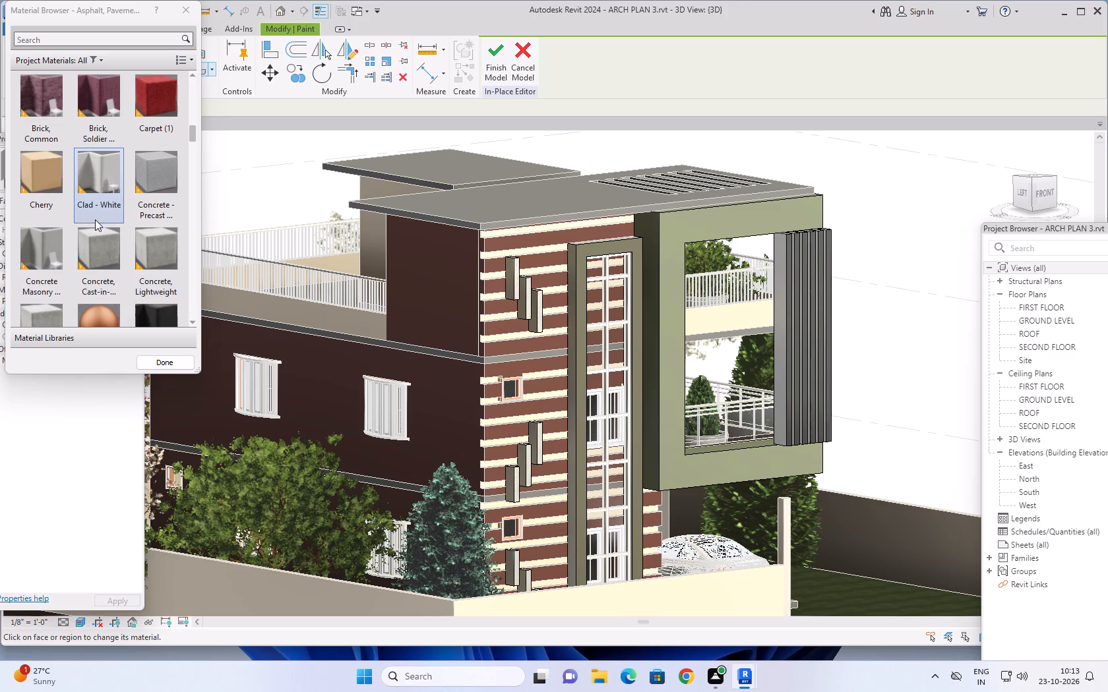
{"action": "scroll", "coordinate": [96, 239], "scroll_direction": "down", "scroll_amount": 1}
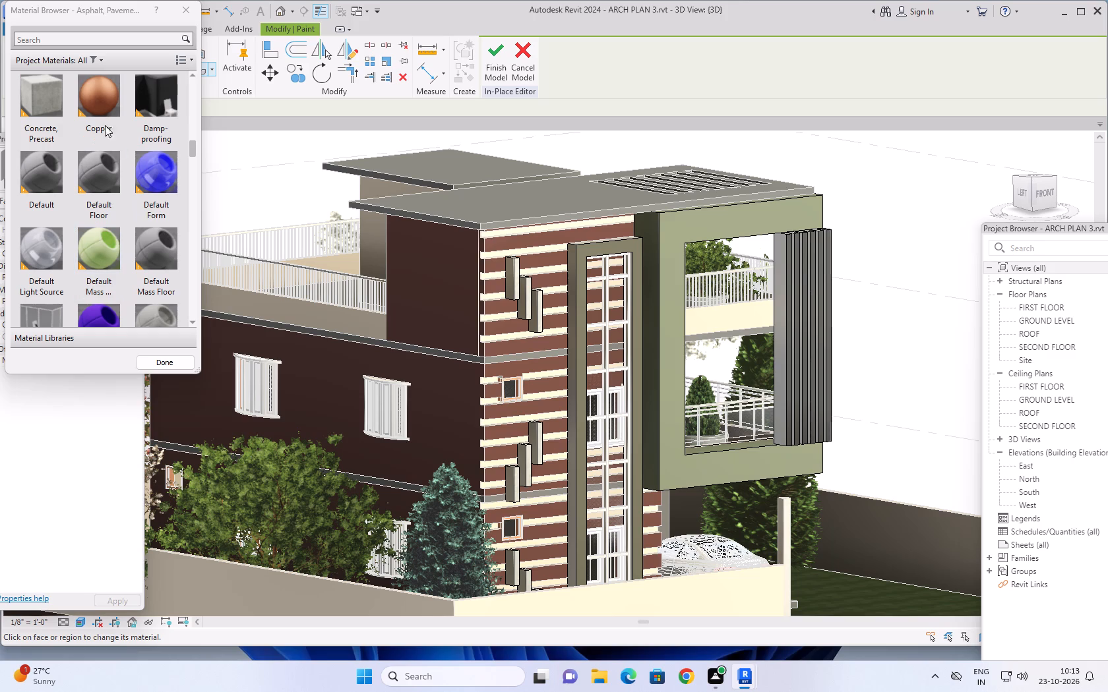
{"action": "left_click", "coordinate": [91, 105]}
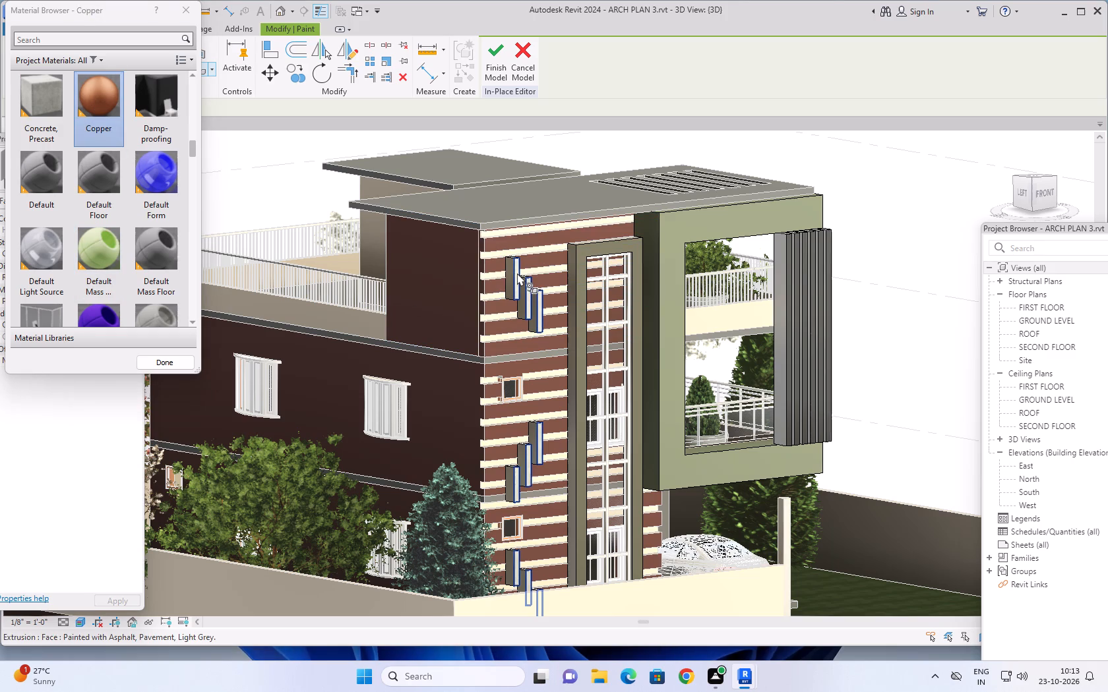
{"action": "left_click", "coordinate": [517, 273]}
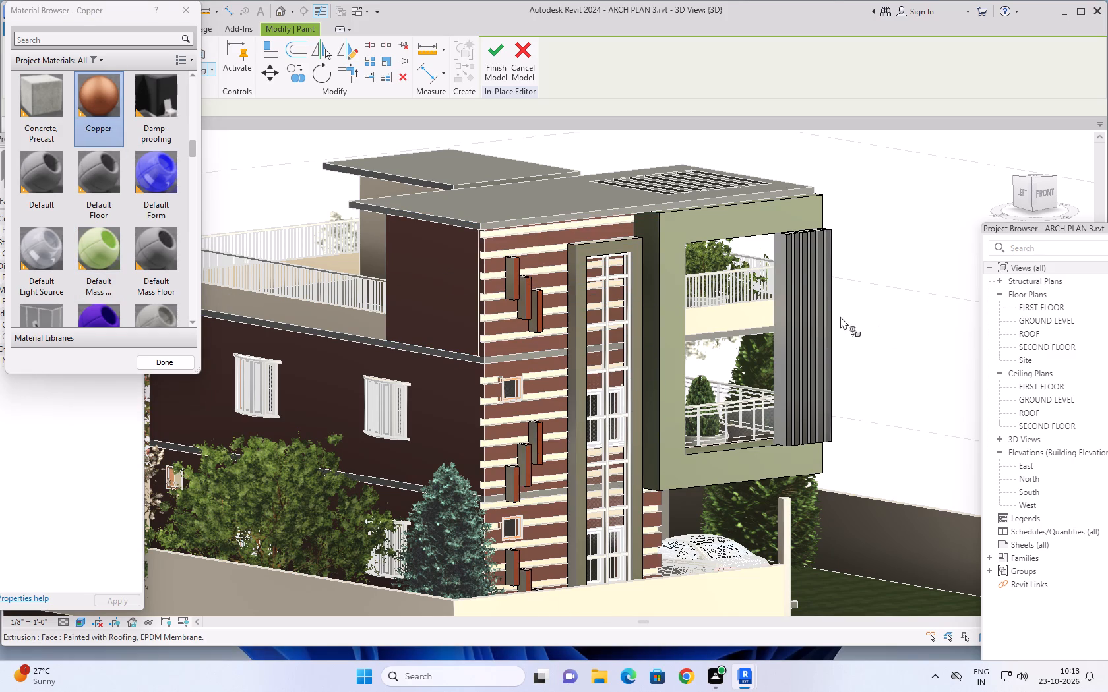
{"action": "left_click", "coordinate": [815, 310]}
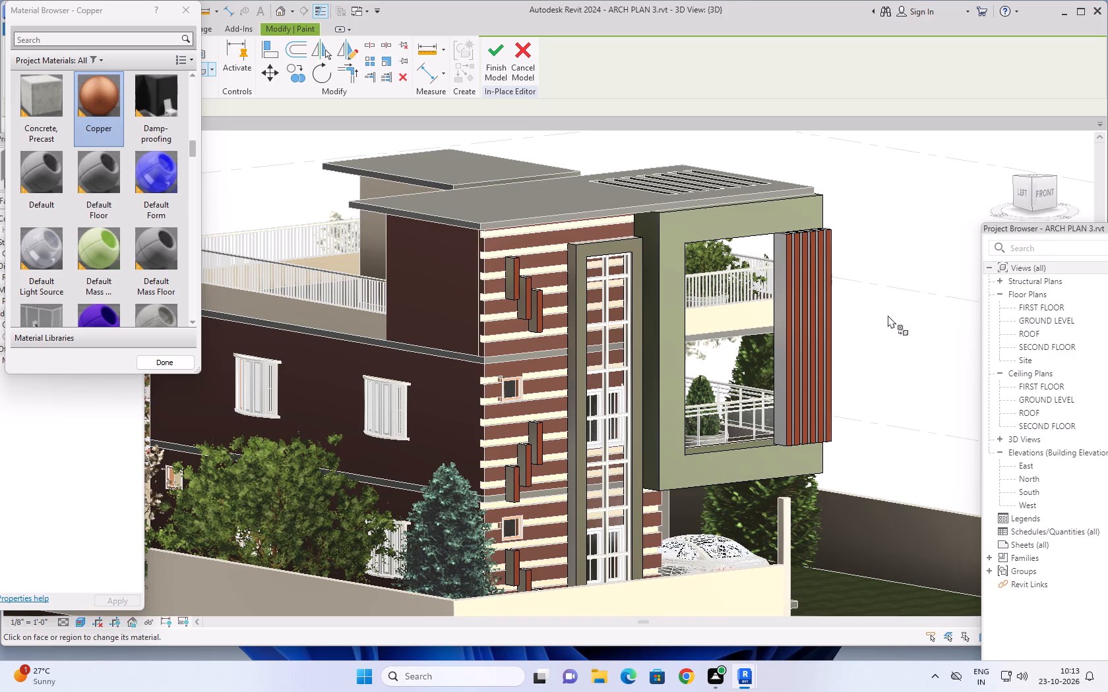
Examine the Copper-painted blocks and fins from the front, right and front-left sides of the house.
{"action": "middle_click_drag", "start_coordinate": [889, 318], "coordinate": [781, 308], "text": "shift"}
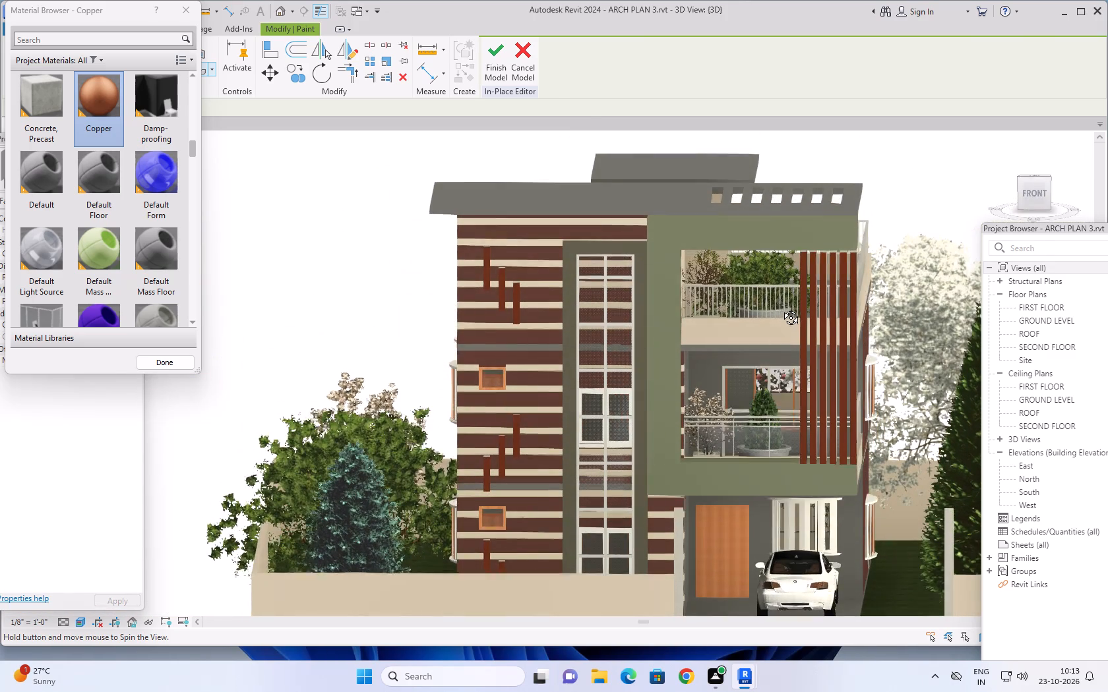
{"action": "middle_click_drag", "start_coordinate": [781, 308], "coordinate": [654, 349], "text": "shift"}
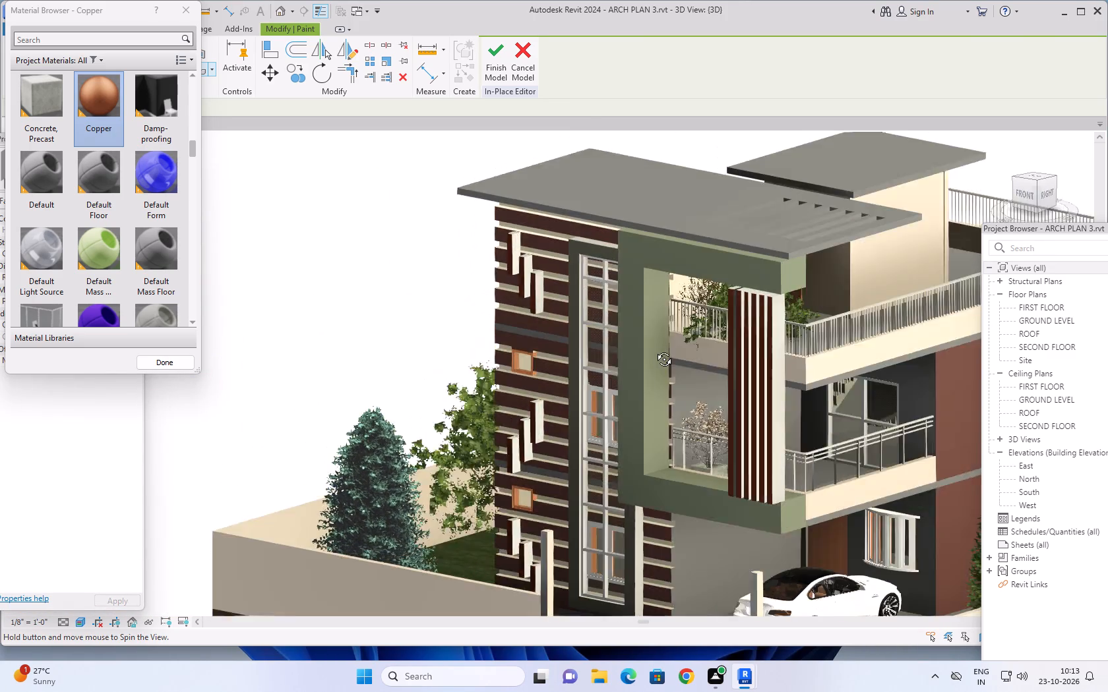
{"action": "middle_click_drag", "start_coordinate": [654, 349], "coordinate": [636, 360], "text": "shift"}
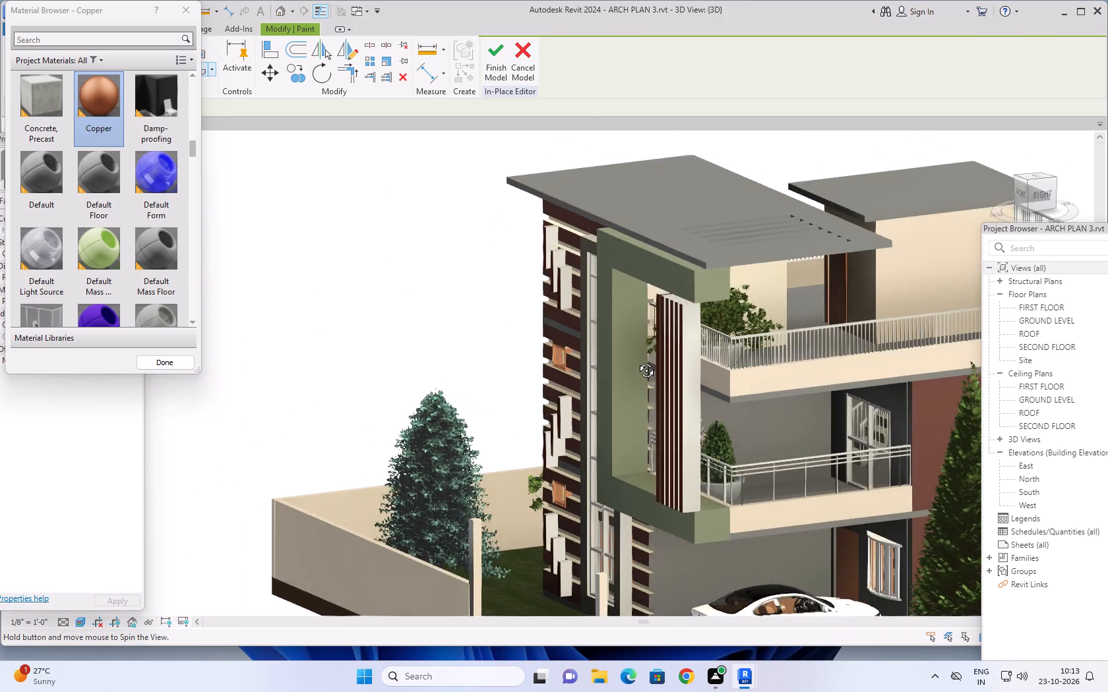
{"action": "middle_click_drag", "start_coordinate": [636, 360], "coordinate": [890, 345], "text": "shift"}
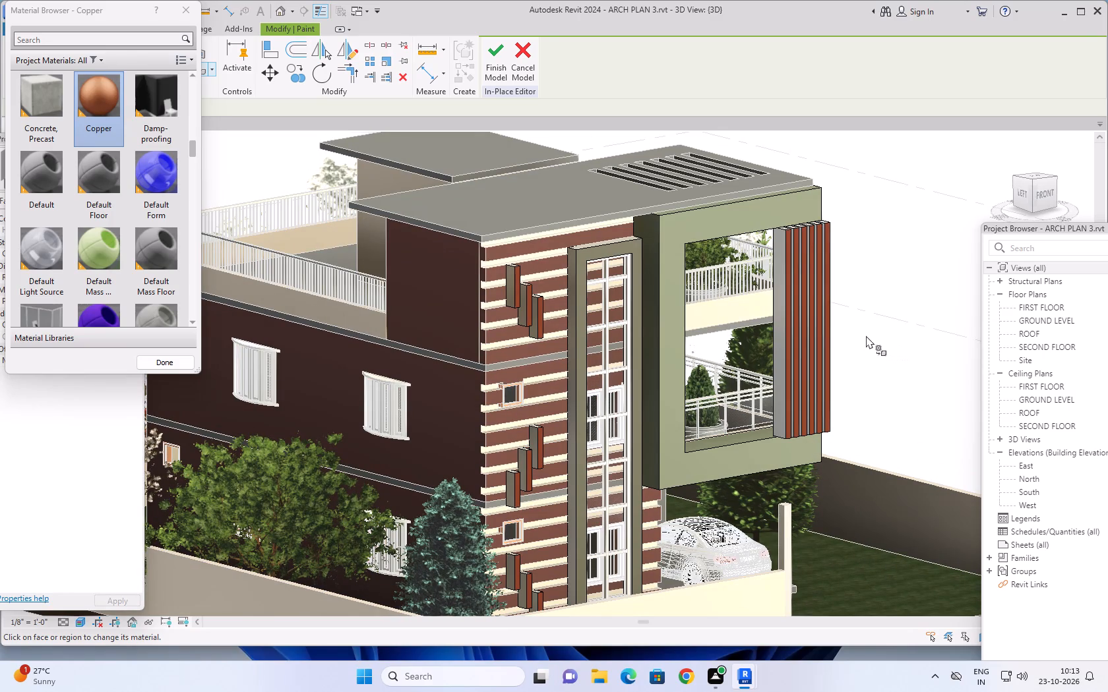
{"action": "middle_click_drag", "start_coordinate": [870, 335], "coordinate": [908, 335]}
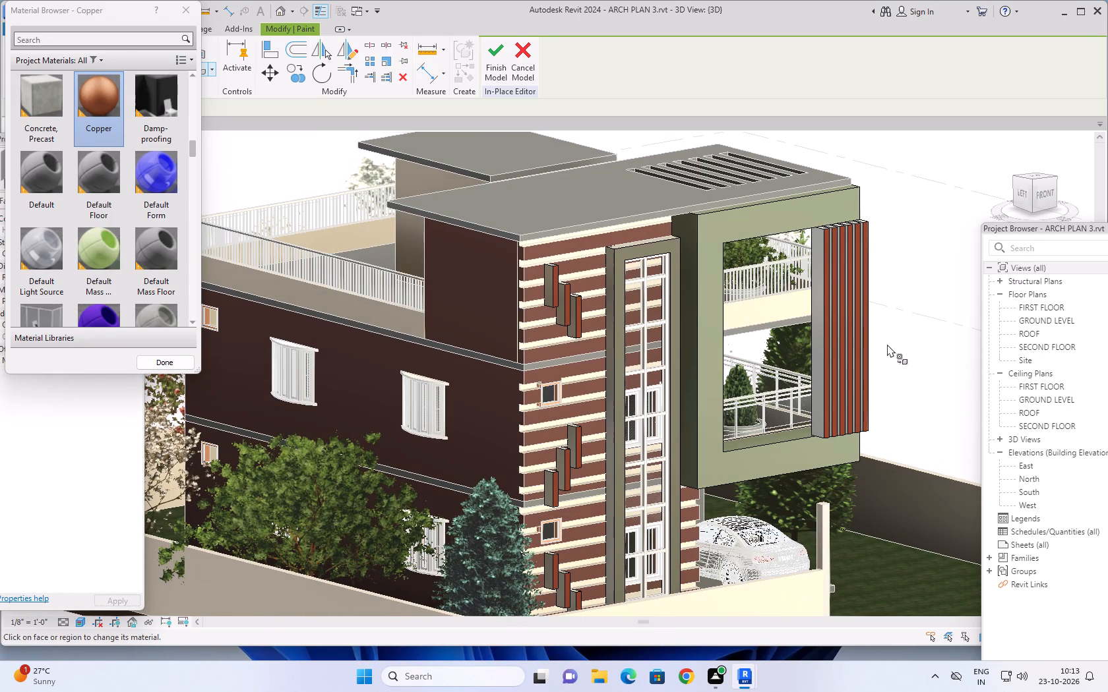
{"action": "middle_click_drag", "start_coordinate": [903, 328], "coordinate": [897, 356]}
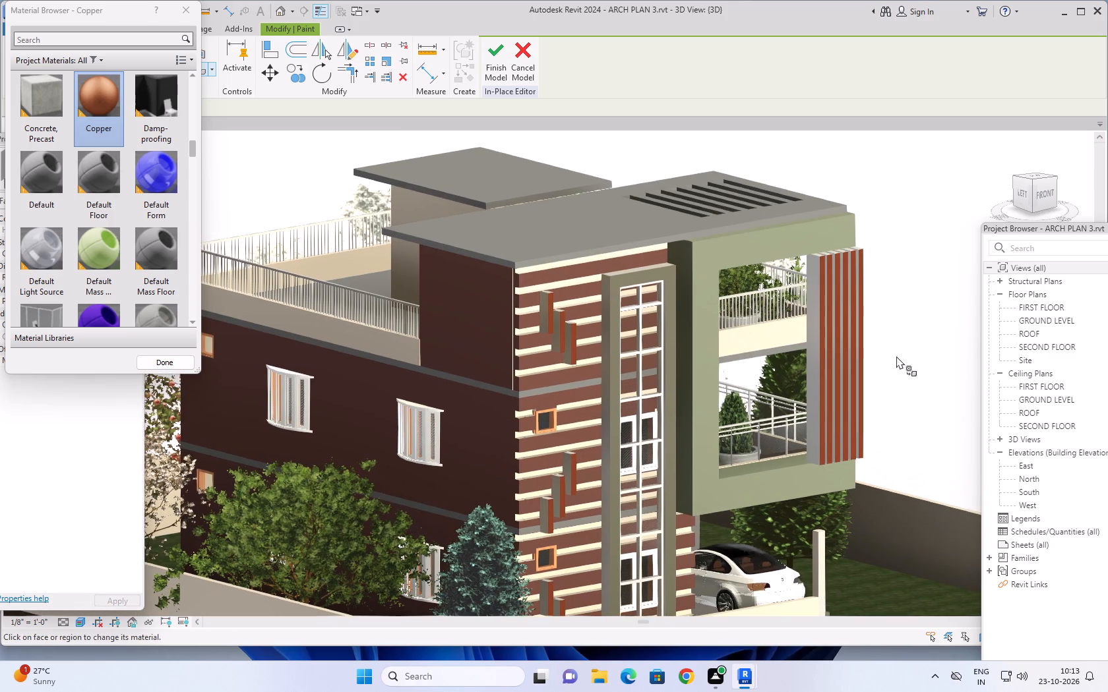
{"action": "scroll", "coordinate": [896, 356], "scroll_direction": "up", "scroll_amount": 1, "text": "shift"}
{"action": "middle_click_drag", "start_coordinate": [900, 356], "coordinate": [916, 357], "text": "shift"}
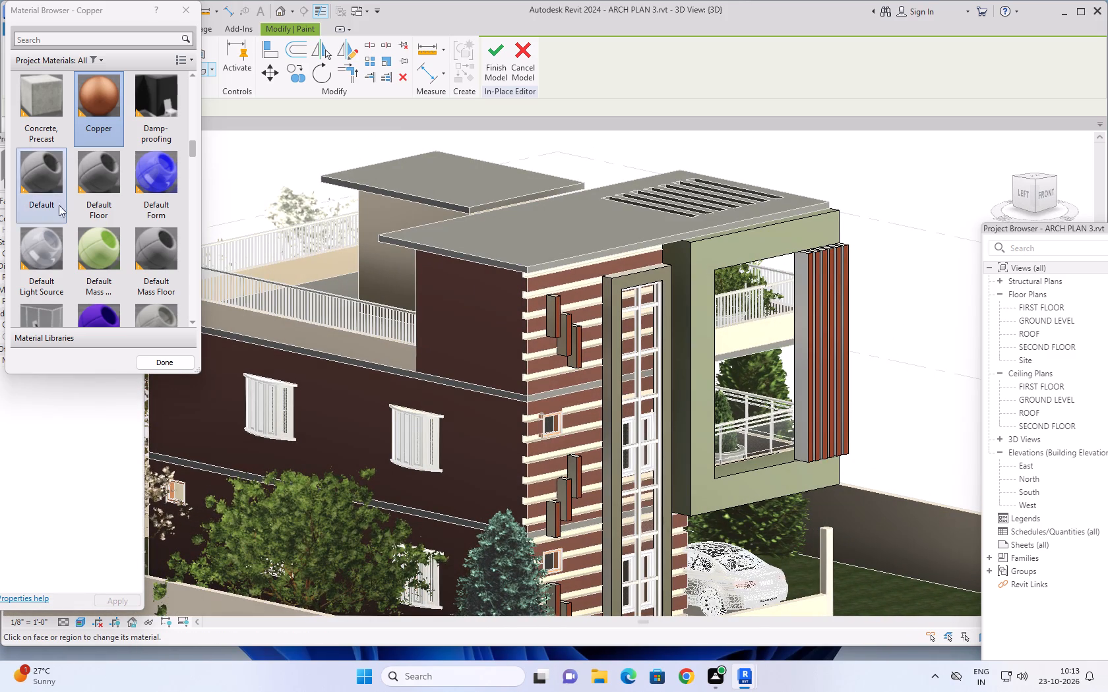
Paint the front face of the projecting balcony frame with Wood Planks.
{"action": "scroll", "coordinate": [71, 216], "scroll_direction": "down", "scroll_amount": 16}
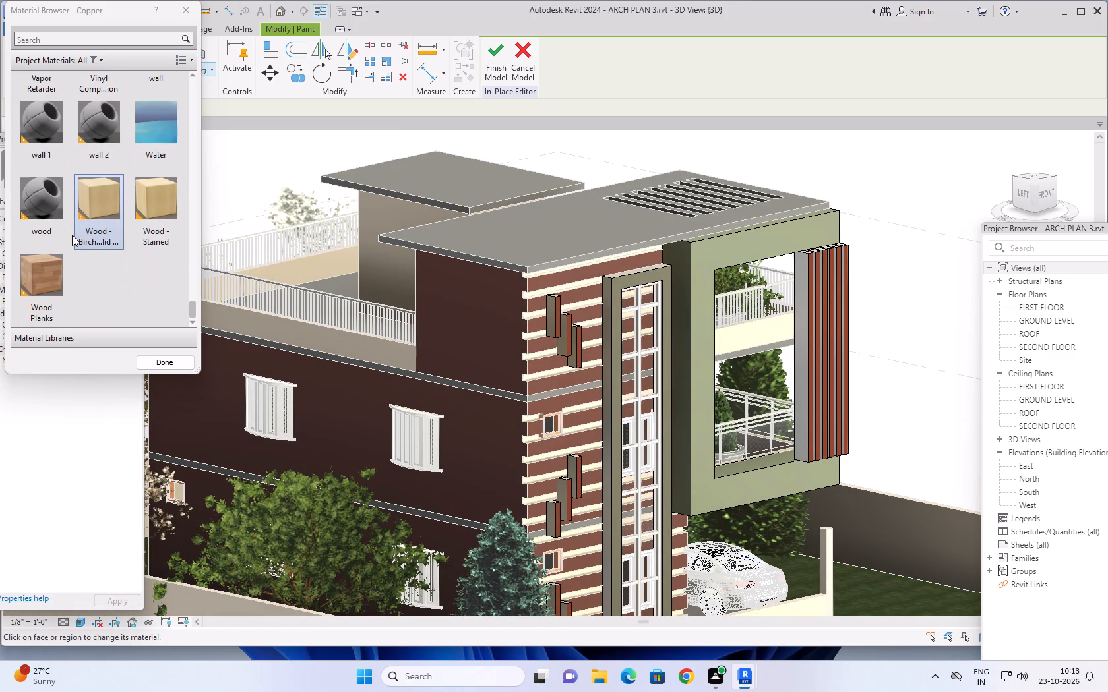
{"action": "left_click", "coordinate": [46, 275]}
{"action": "left_click", "coordinate": [702, 339]}
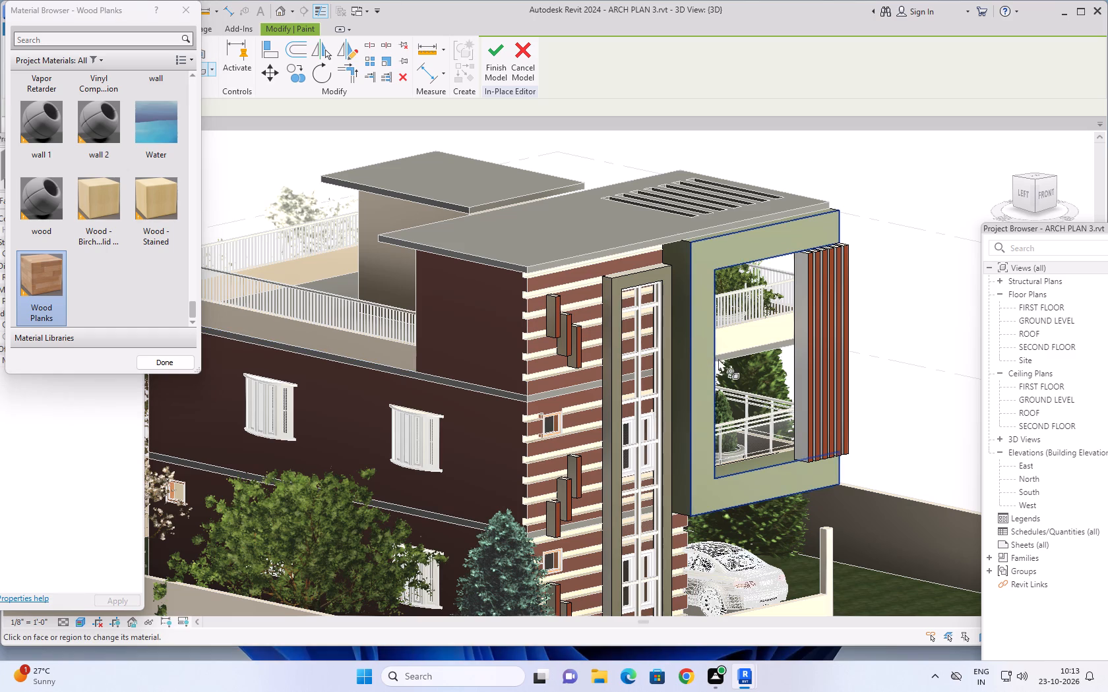
Examine the balcony frame's new front finish against the whole facade from several front and left angles.
{"action": "middle_click_drag", "start_coordinate": [876, 361], "coordinate": [874, 364], "text": "shift"}
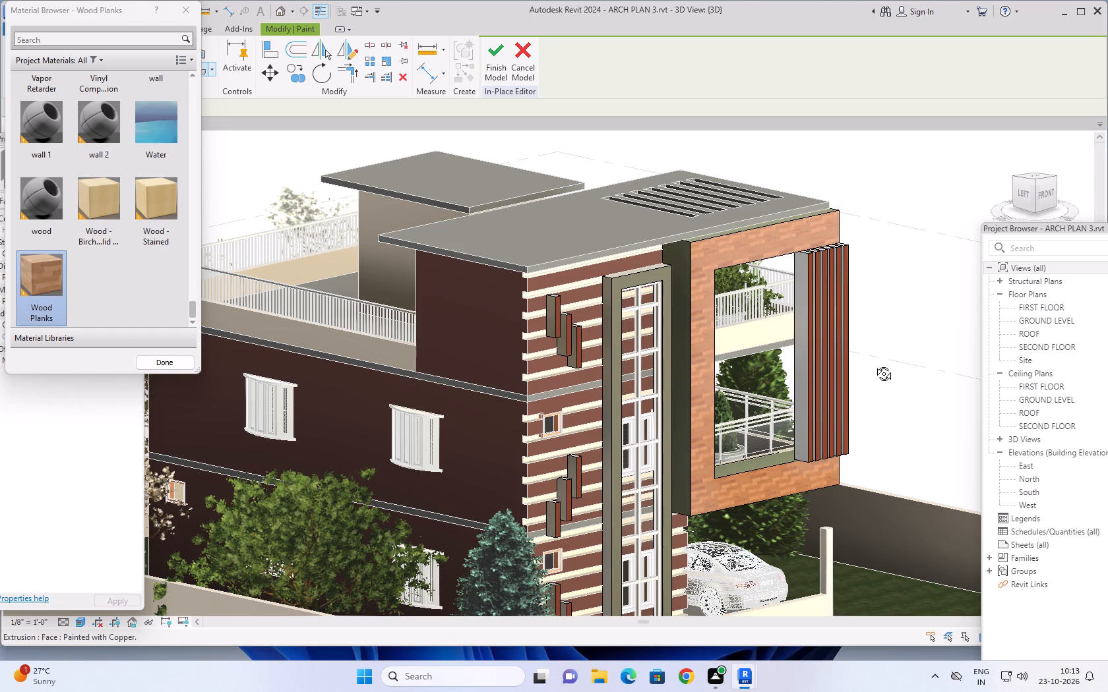
{"action": "middle_click_drag", "start_coordinate": [874, 364], "coordinate": [789, 338], "text": "shift"}
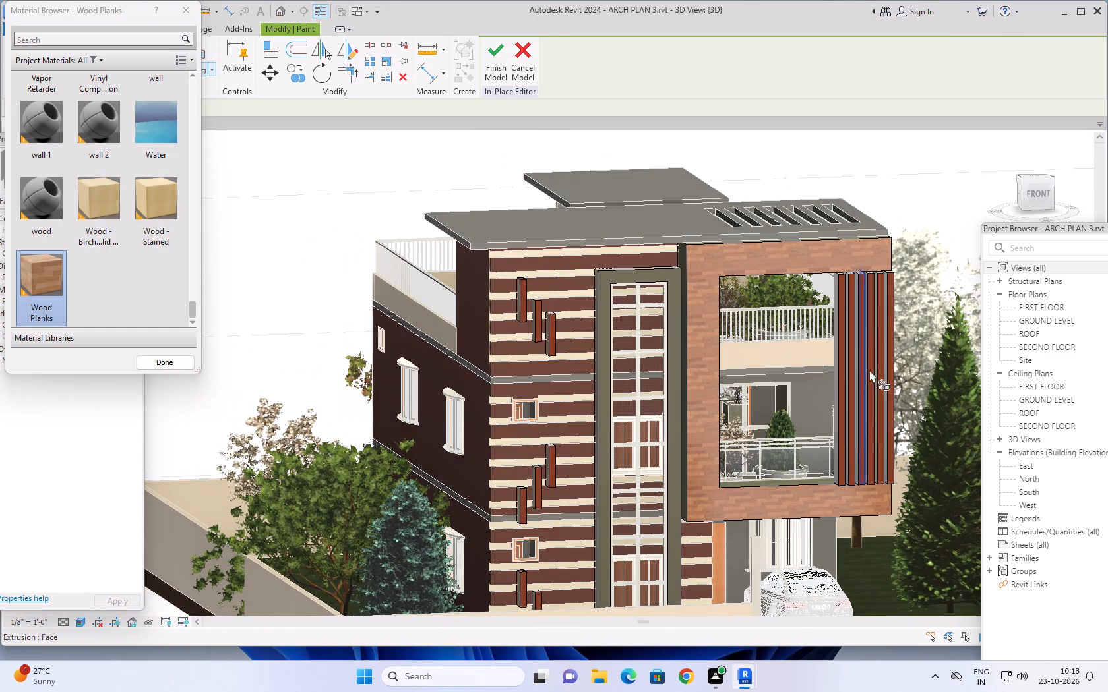
{"action": "scroll", "coordinate": [904, 368], "scroll_direction": "down", "scroll_amount": 2}
{"action": "middle_click_drag", "start_coordinate": [906, 365], "coordinate": [786, 344]}
{"action": "middle_click_drag", "start_coordinate": [811, 359], "coordinate": [857, 347], "text": "shift"}
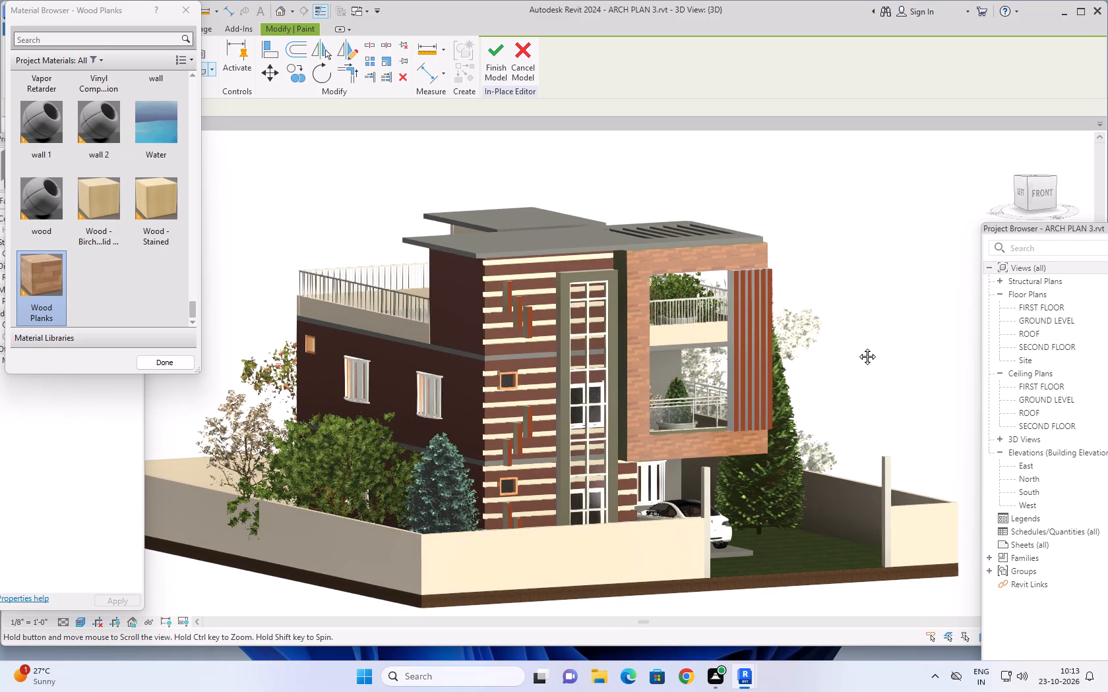
{"action": "middle_click_drag", "start_coordinate": [857, 347], "coordinate": [865, 347], "text": "shift"}
{"action": "middle_click_drag", "start_coordinate": [865, 347], "coordinate": [840, 389]}
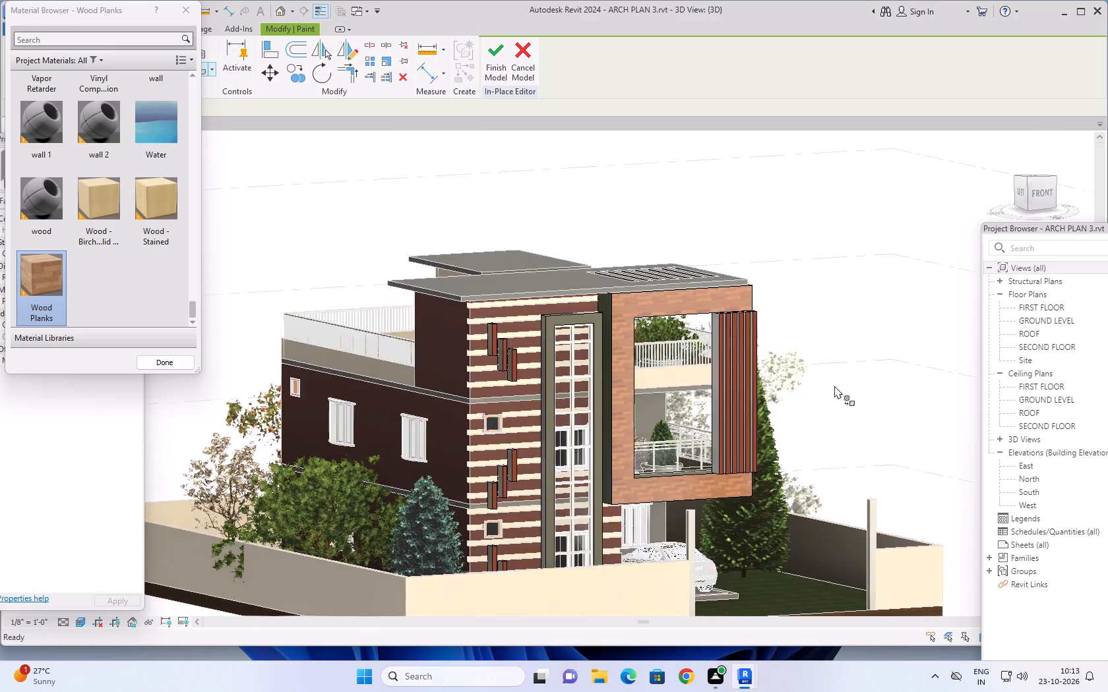
{"action": "middle_click_drag", "start_coordinate": [836, 386], "coordinate": [894, 398], "text": "shift"}
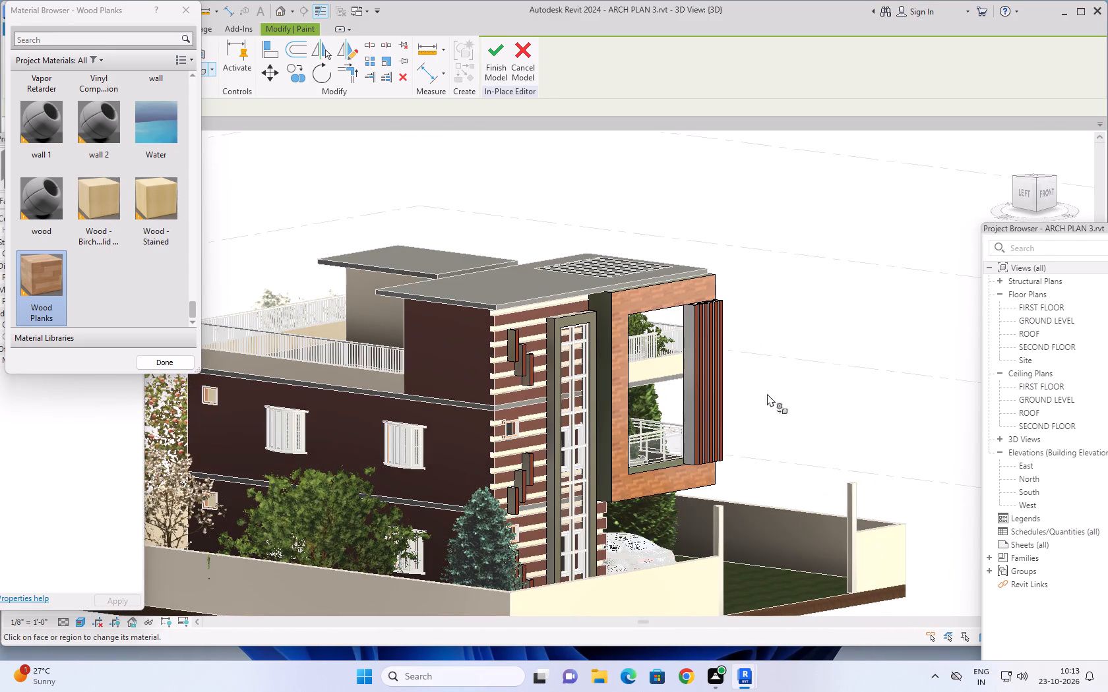
Paint the balcony frame's outer left side faces, including the lower corner piece, with Wood Planks.
{"action": "middle_click_drag", "start_coordinate": [626, 420], "coordinate": [679, 440]}
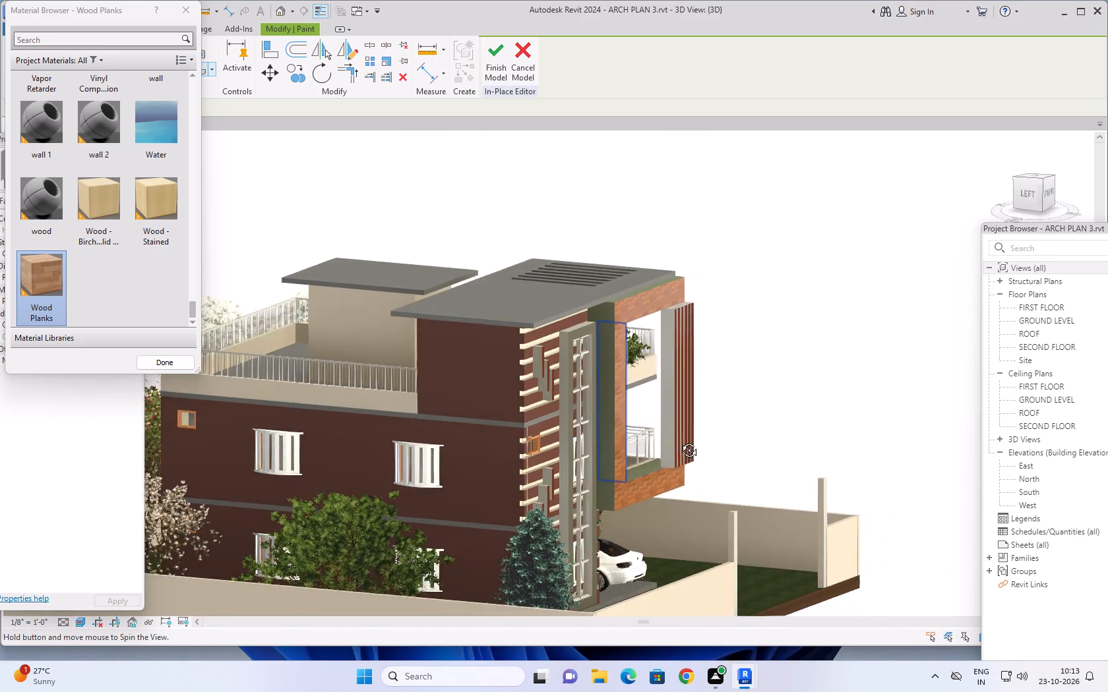
{"action": "middle_click_drag", "start_coordinate": [679, 440], "coordinate": [682, 431]}
{"action": "scroll", "coordinate": [593, 420], "scroll_direction": "up", "scroll_amount": 4}
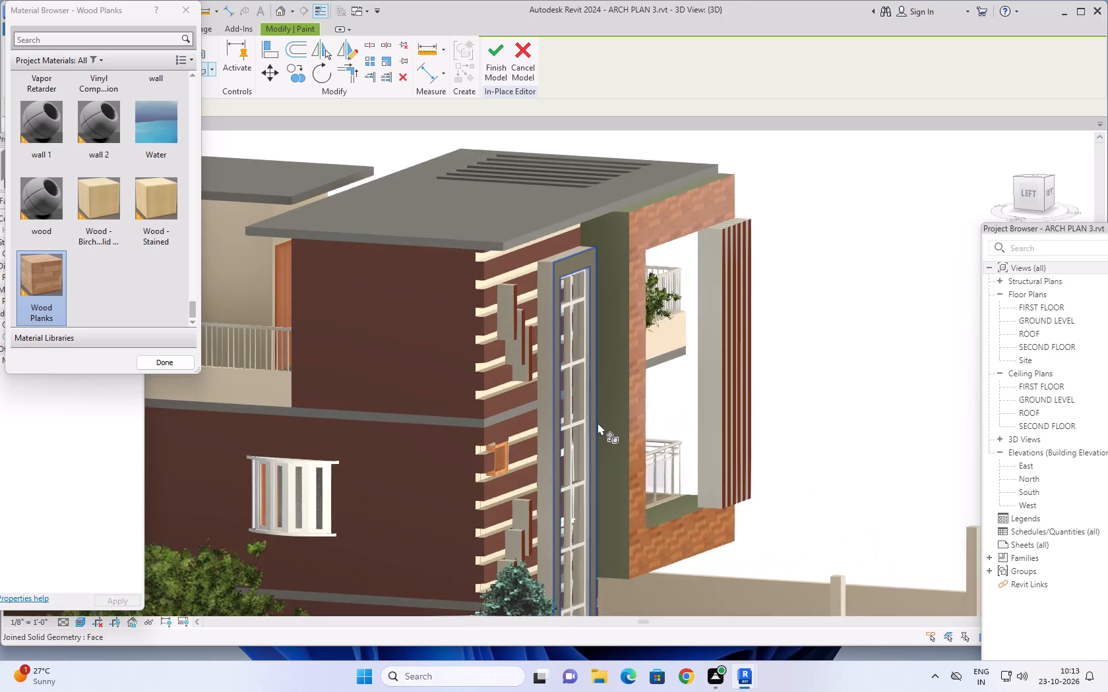
{"action": "scroll", "coordinate": [598, 422], "scroll_direction": "up", "scroll_amount": 4}
{"action": "left_click", "coordinate": [631, 409]}
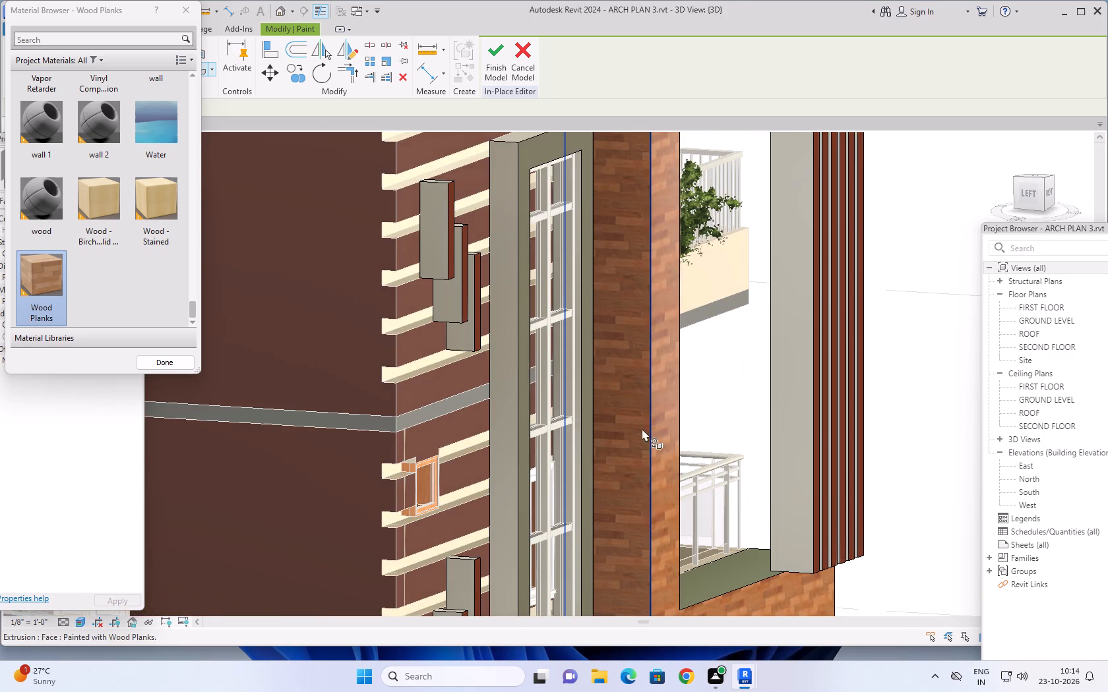
{"action": "scroll", "coordinate": [691, 437], "scroll_direction": "down", "scroll_amount": 6}
{"action": "middle_click_drag", "start_coordinate": [770, 446], "coordinate": [760, 425], "text": "shift"}
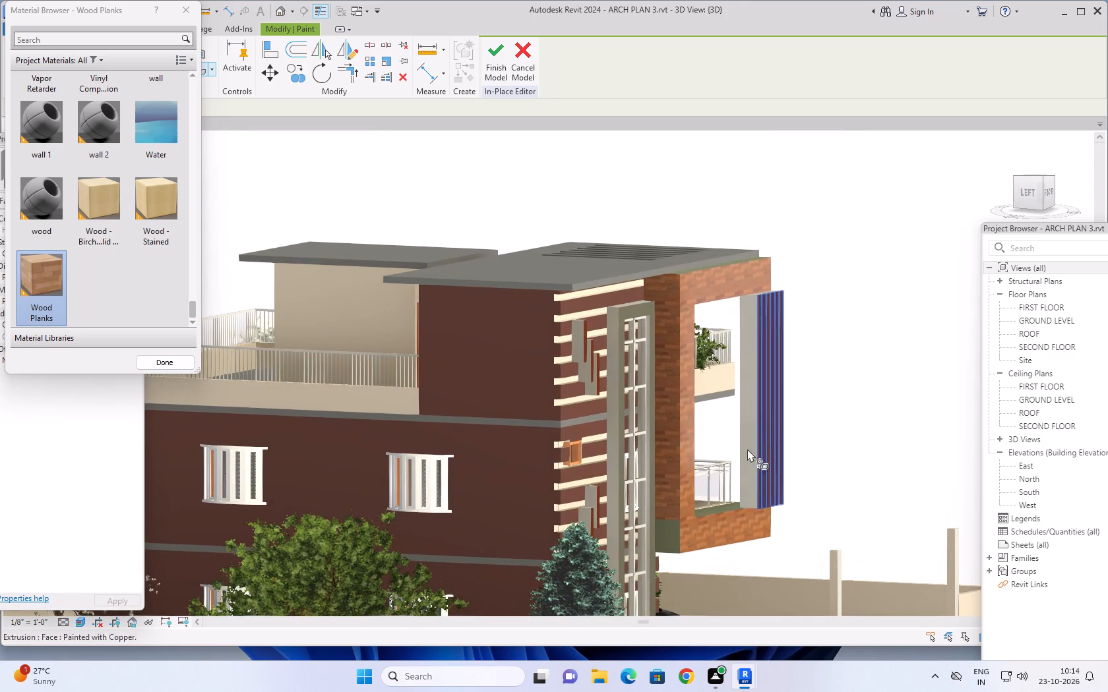
{"action": "left_click", "coordinate": [671, 530]}
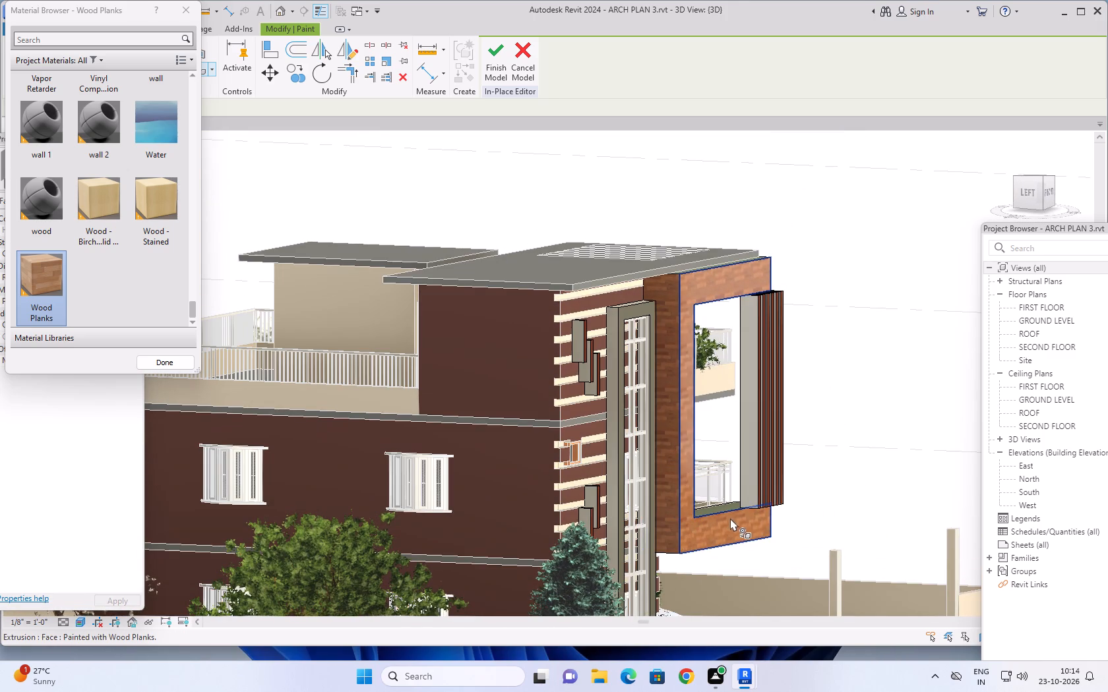
Paint the upward-facing inner ledge at the bottom of the balcony frame opening with Wood Planks.
{"action": "middle_click_drag", "start_coordinate": [718, 511], "coordinate": [683, 588], "text": "shift"}
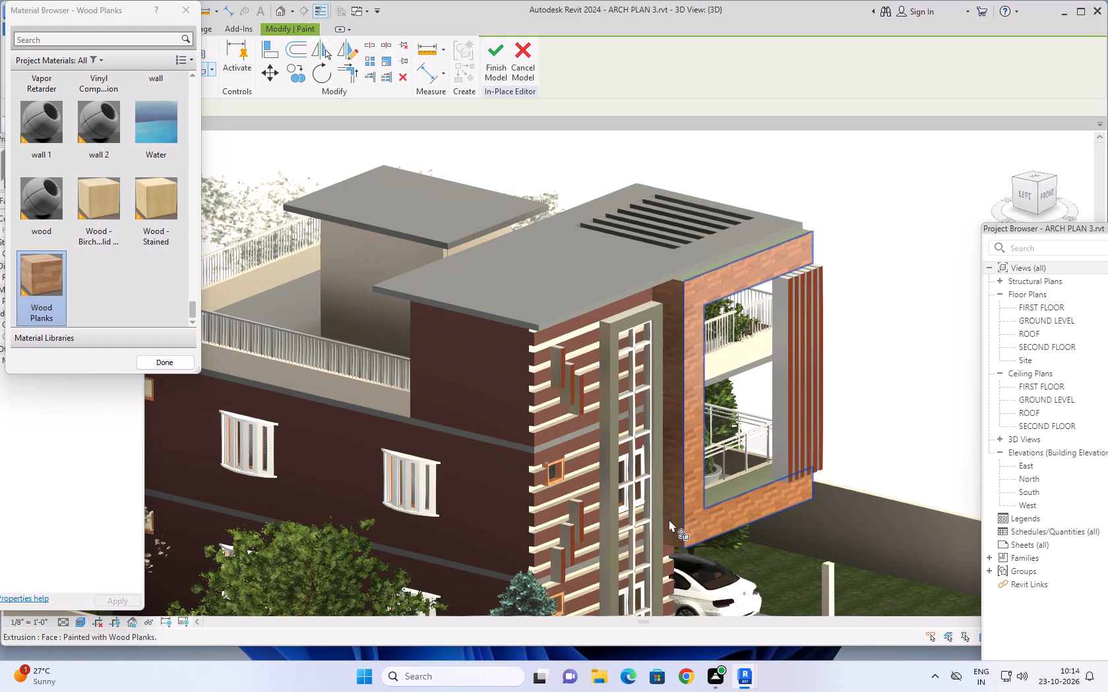
{"action": "middle_click_drag", "start_coordinate": [679, 487], "coordinate": [558, 537], "text": "shift"}
{"action": "left_click", "coordinate": [751, 521]}
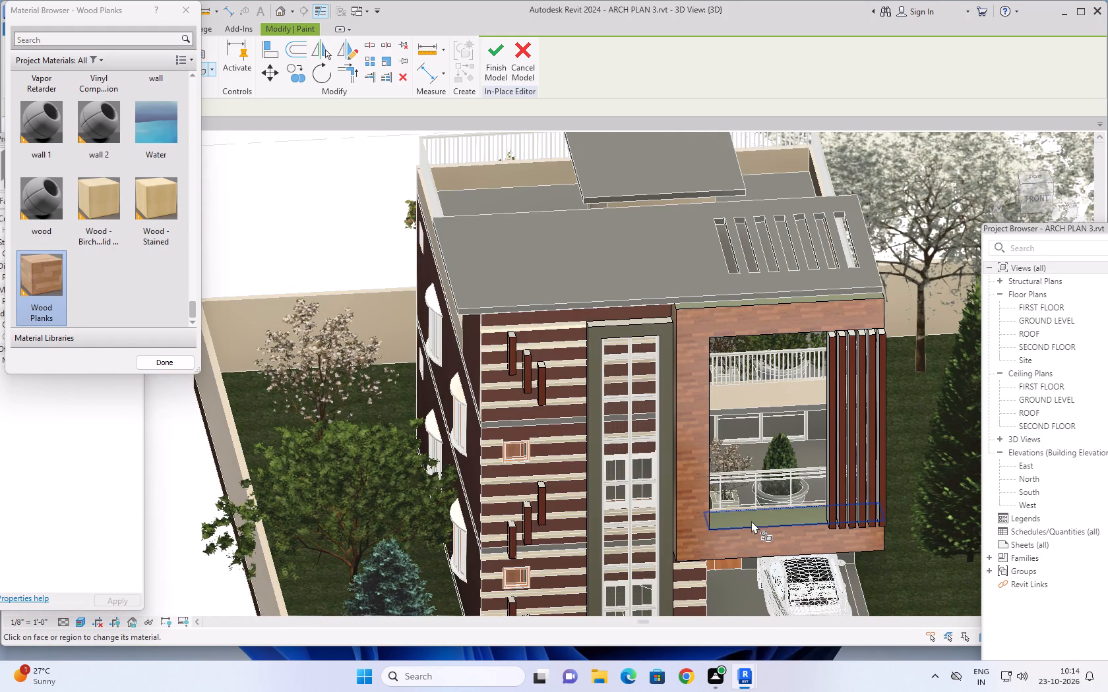
Paint the balcony frame's top faces, including the left corner piece beside the roof edge, with Wood Planks.
{"action": "scroll", "coordinate": [704, 523], "scroll_direction": "down", "scroll_amount": 3}
{"action": "middle_click_drag", "start_coordinate": [698, 517], "coordinate": [684, 461]}
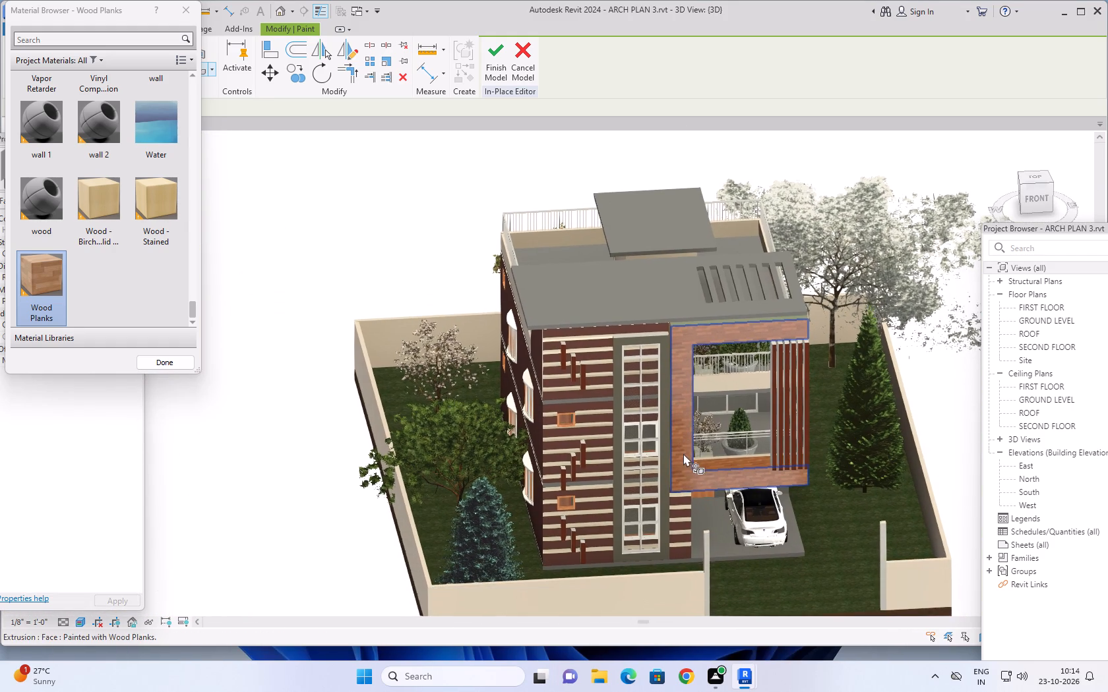
{"action": "middle_click_drag", "start_coordinate": [683, 453], "coordinate": [673, 546], "text": "shift"}
{"action": "middle_click_drag", "start_coordinate": [671, 409], "coordinate": [656, 474]}
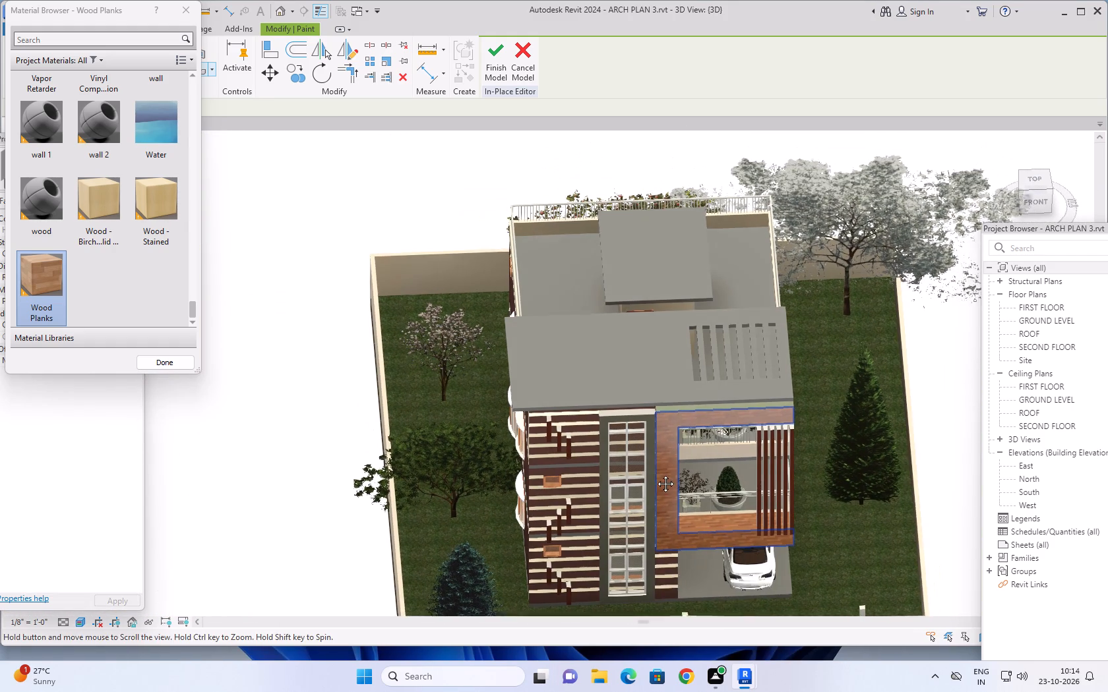
{"action": "middle_click_drag", "start_coordinate": [656, 474], "coordinate": [654, 473]}
{"action": "middle_click_drag", "start_coordinate": [655, 440], "coordinate": [646, 505], "text": "shift"}
{"action": "scroll", "coordinate": [674, 429], "scroll_direction": "up", "scroll_amount": 2}
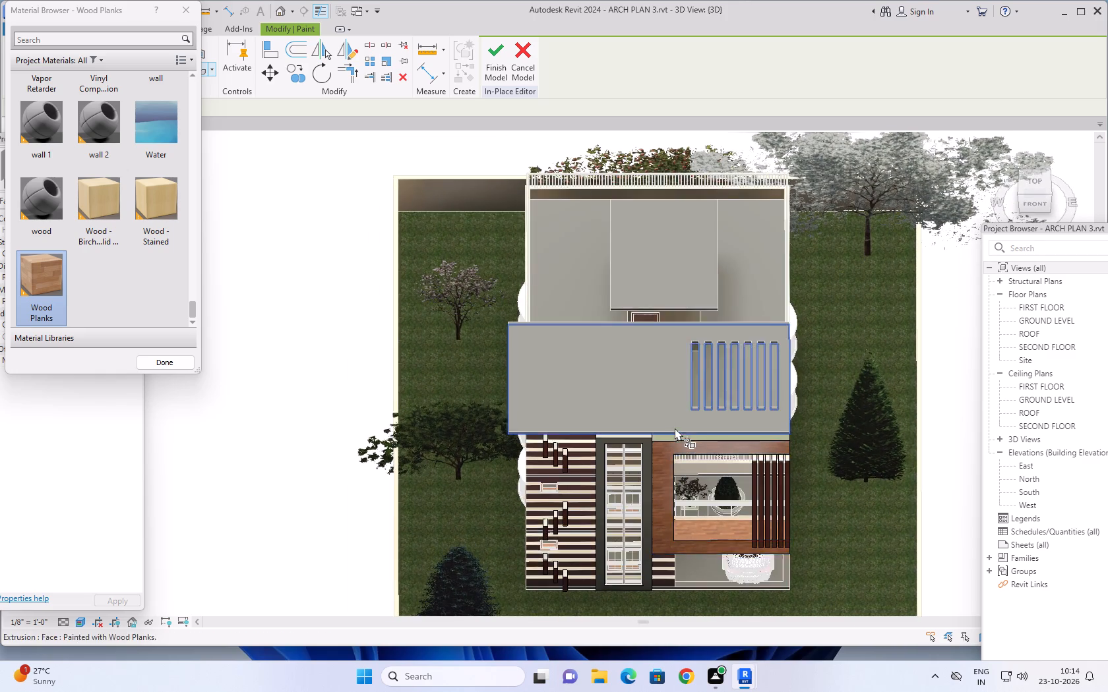
{"action": "scroll", "coordinate": [675, 428], "scroll_direction": "up", "scroll_amount": 5}
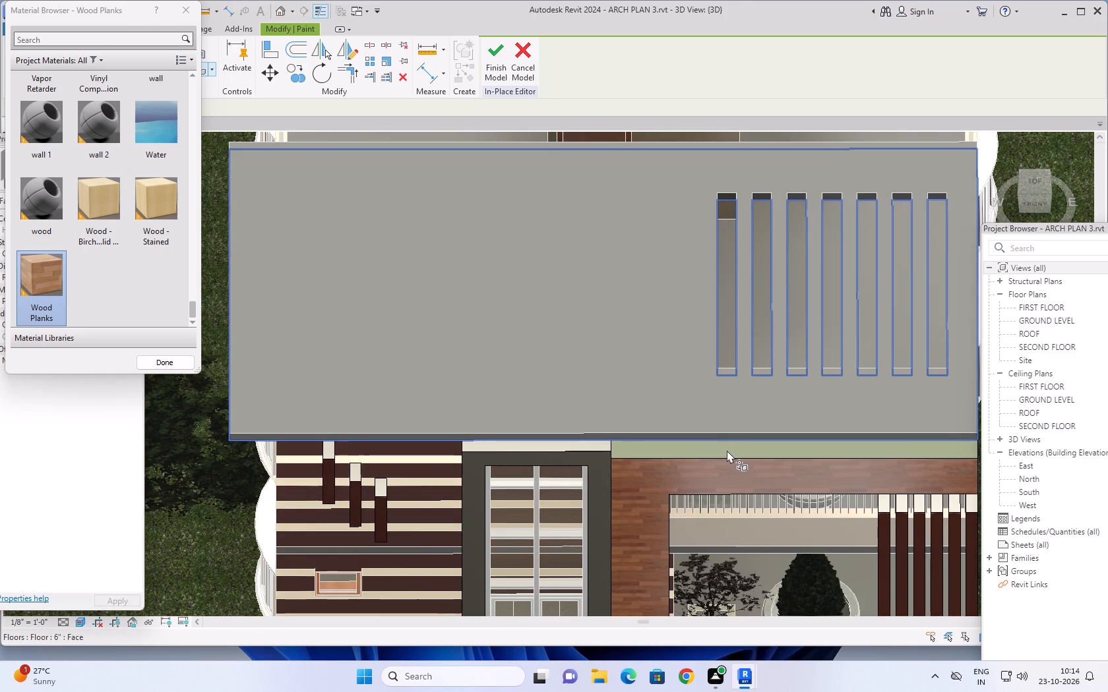
{"action": "left_click", "coordinate": [726, 450]}
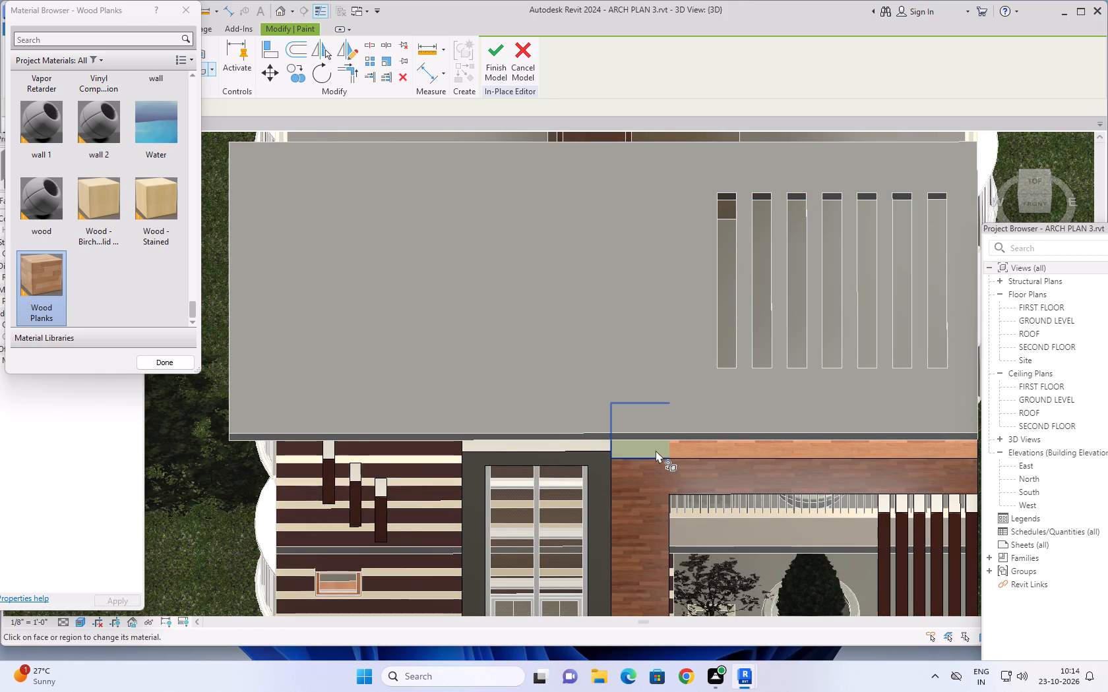
{"action": "left_click", "coordinate": [656, 450]}
{"action": "scroll", "coordinate": [663, 476], "scroll_direction": "down", "scroll_amount": 5}
{"action": "middle_click_drag", "start_coordinate": [656, 491], "coordinate": [648, 465], "text": "shift"}
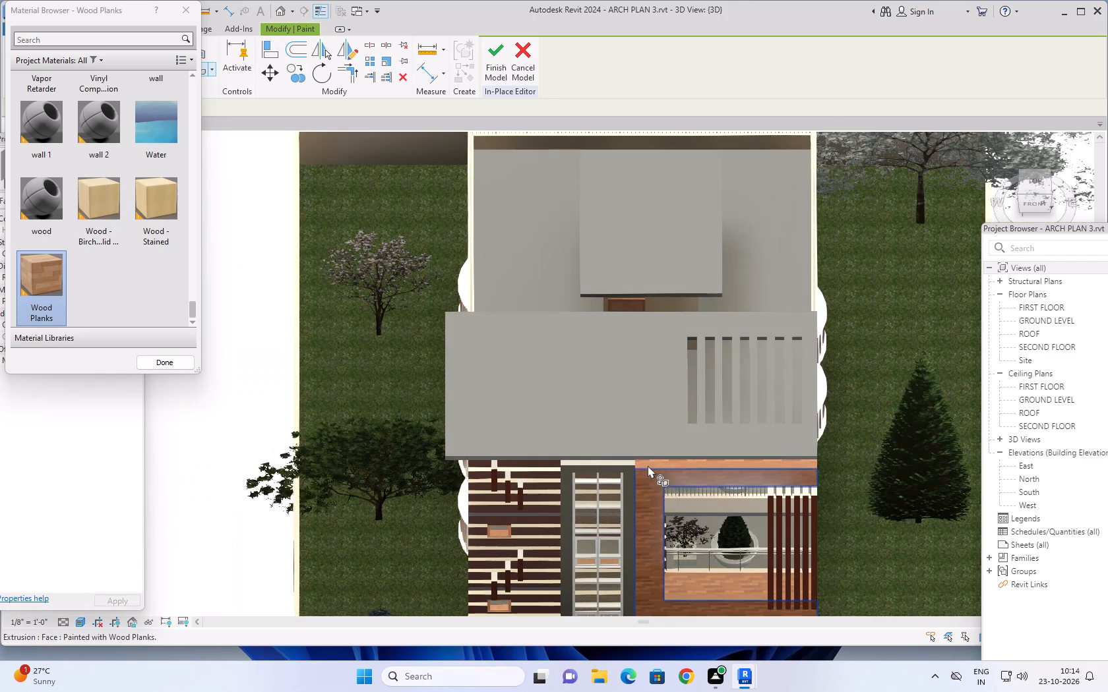
Paint the balcony frame's inner left face and its upper and lower right end faces with Wood Planks.
{"action": "middle_click_drag", "start_coordinate": [648, 465], "coordinate": [507, 401], "text": "shift"}
{"action": "middle_click_drag", "start_coordinate": [539, 491], "coordinate": [509, 339]}
{"action": "left_click", "coordinate": [600, 373]}
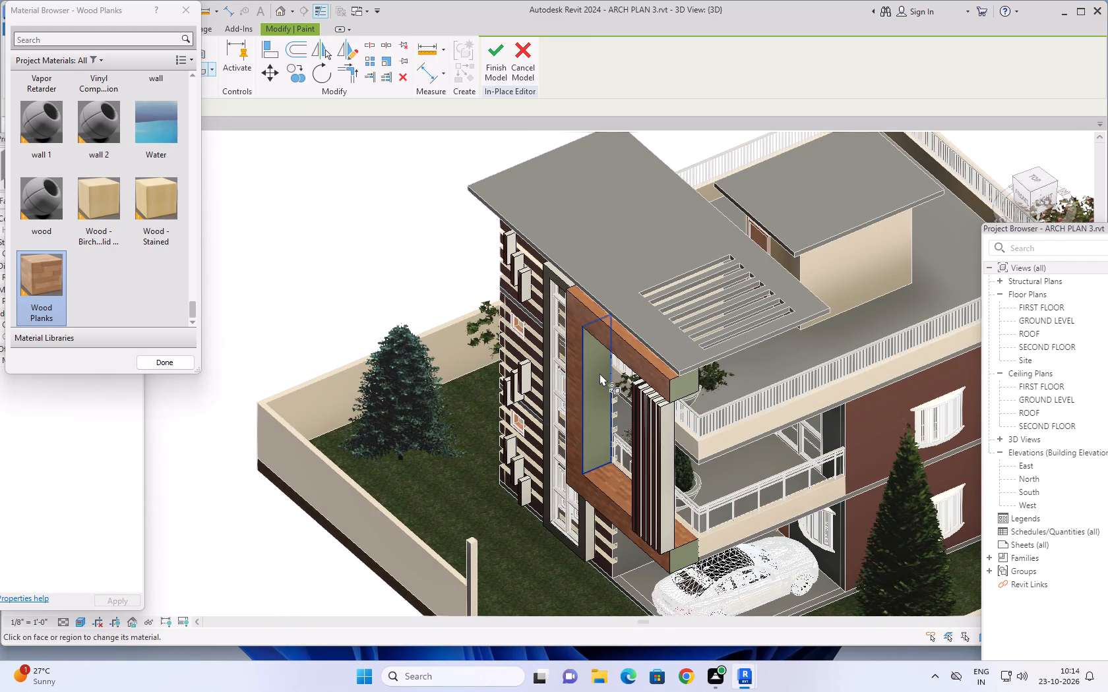
{"action": "left_click", "coordinate": [689, 384]}
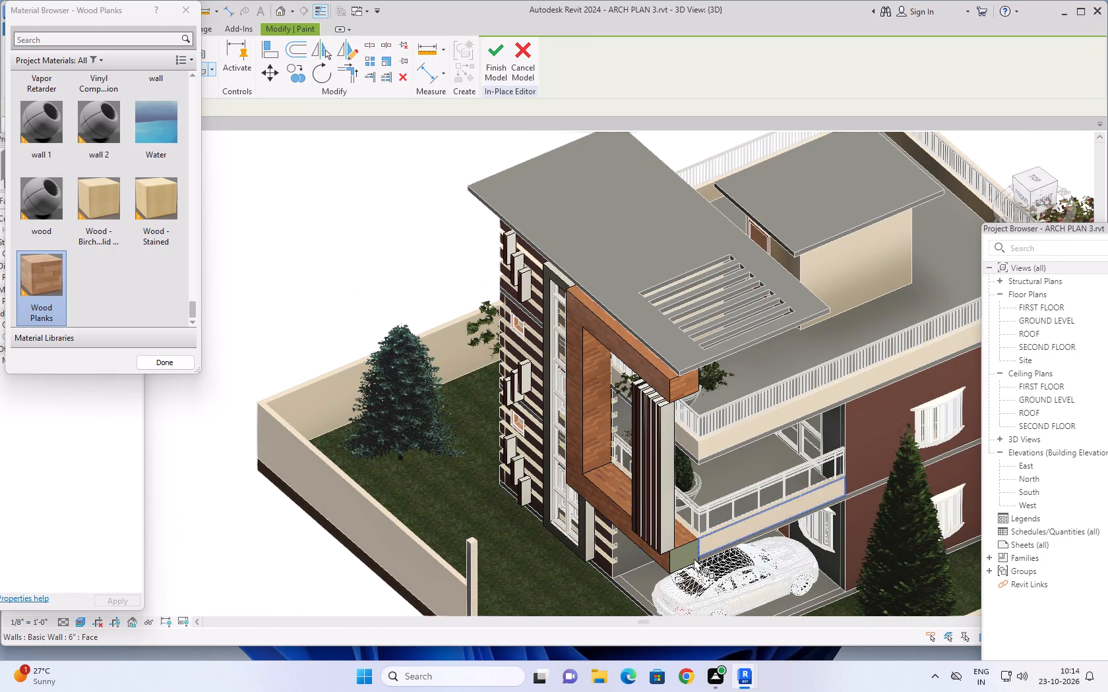
{"action": "left_click", "coordinate": [686, 554]}
Examine the wood-finished balcony frame and the tall window surround beside it from several front and left angles.
{"action": "scroll", "coordinate": [586, 512], "scroll_direction": "down", "scroll_amount": 2}
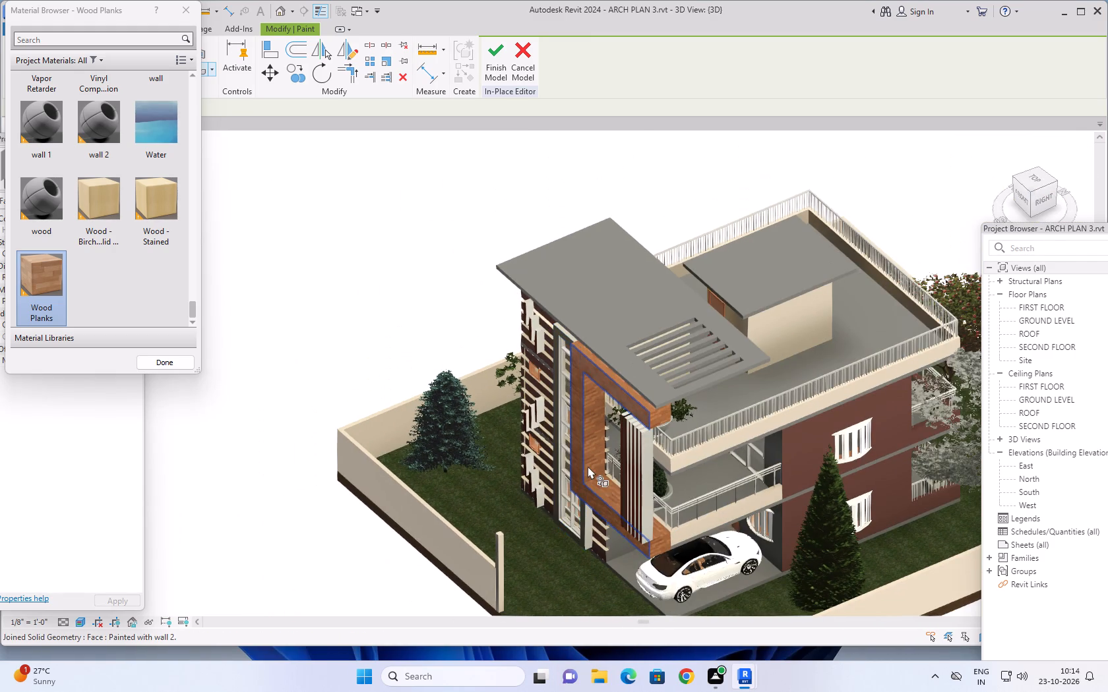
{"action": "middle_click_drag", "start_coordinate": [588, 466], "coordinate": [801, 303]}
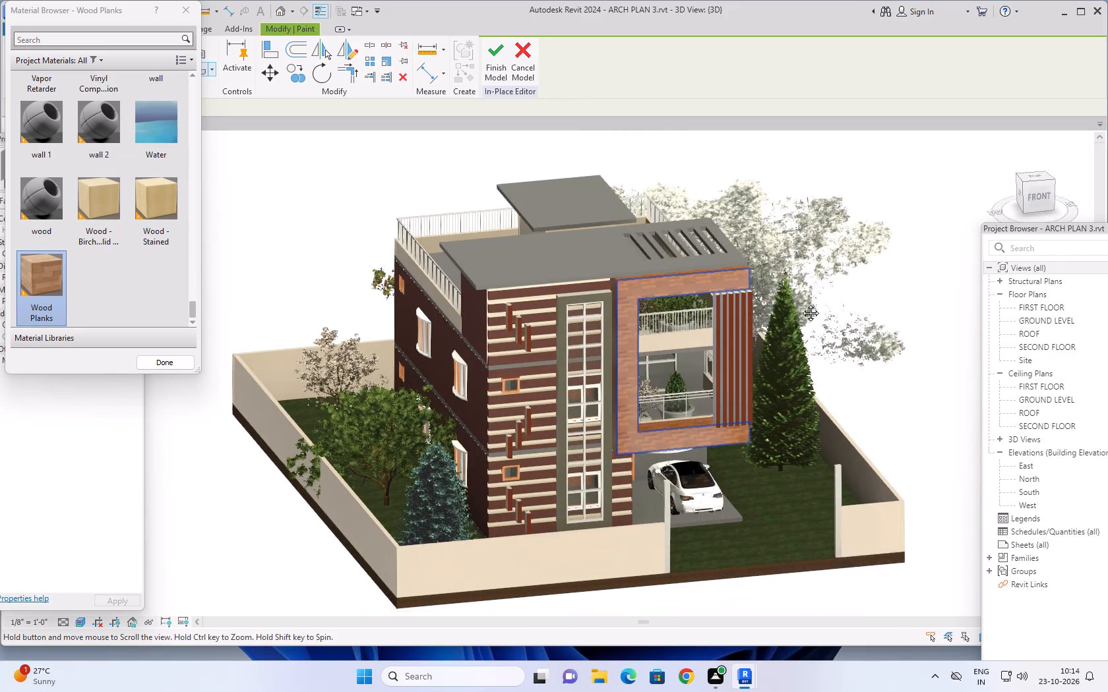
{"action": "middle_click_drag", "start_coordinate": [801, 303], "coordinate": [801, 301]}
{"action": "middle_click_drag", "start_coordinate": [674, 391], "coordinate": [687, 472]}
{"action": "middle_click_drag", "start_coordinate": [704, 467], "coordinate": [717, 449], "text": "shift"}
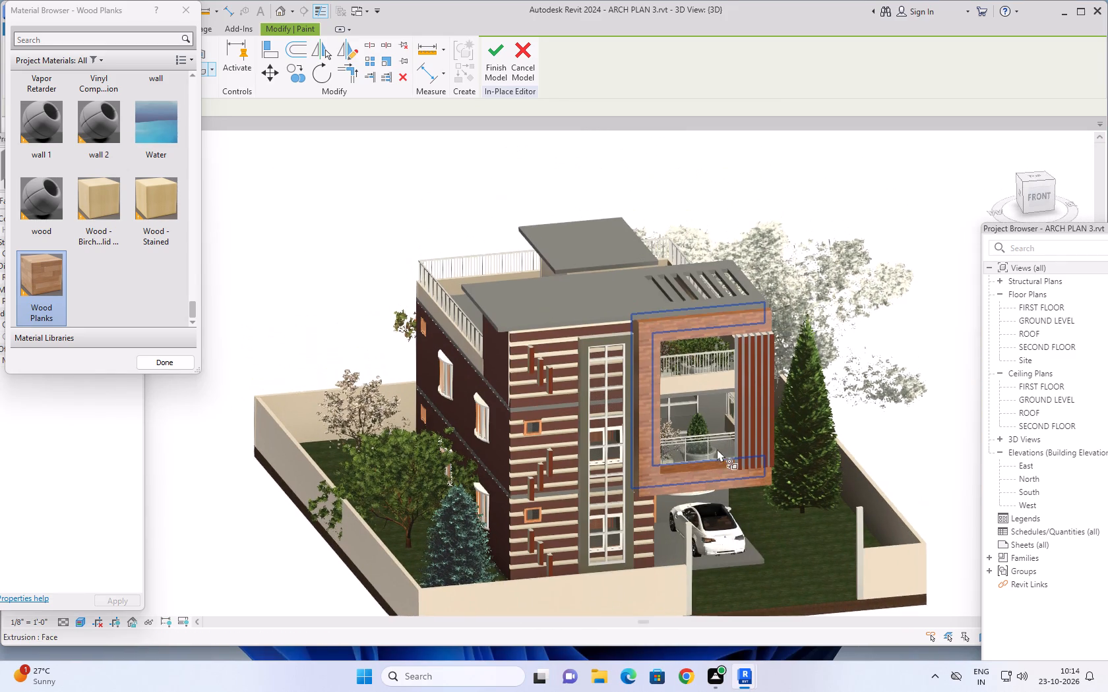
{"action": "middle_click_drag", "start_coordinate": [717, 449], "coordinate": [758, 409], "text": "shift"}
{"action": "middle_click_drag", "start_coordinate": [651, 469], "coordinate": [660, 533]}
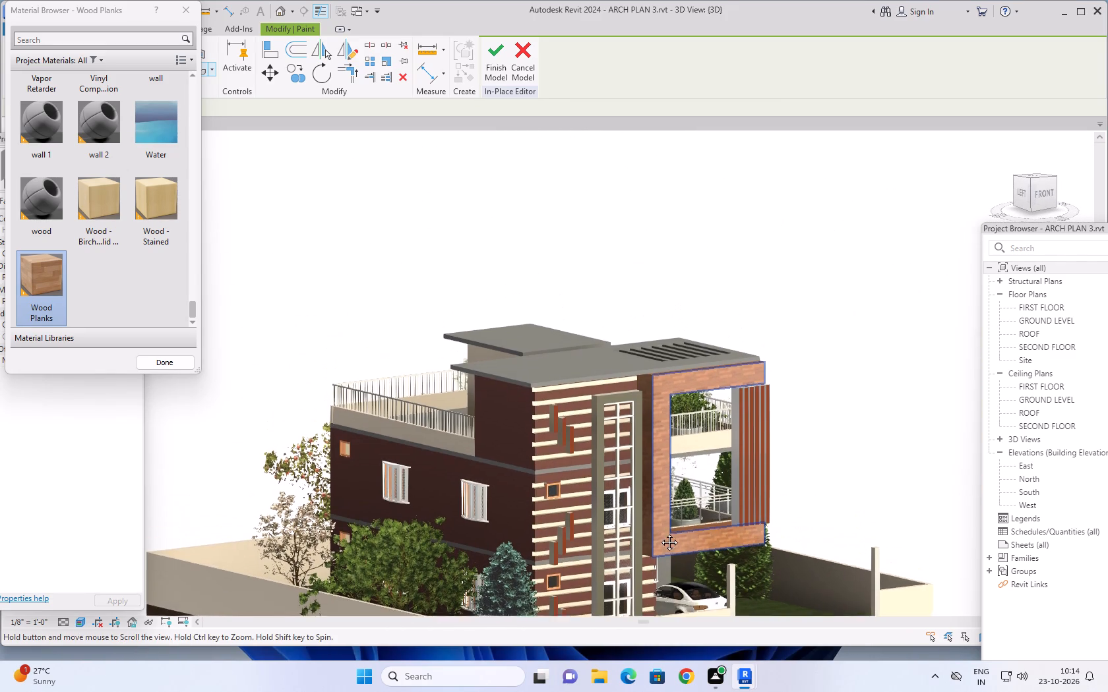
{"action": "middle_click_drag", "start_coordinate": [660, 533], "coordinate": [660, 533]}
{"action": "middle_click_drag", "start_coordinate": [654, 519], "coordinate": [666, 502], "text": "shift"}
{"action": "scroll", "coordinate": [654, 519], "scroll_direction": "up", "scroll_amount": 1, "text": "shift"}
{"action": "middle_click_drag", "start_coordinate": [633, 510], "coordinate": [632, 562]}
{"action": "middle_click_drag", "start_coordinate": [651, 546], "coordinate": [624, 507]}
{"action": "scroll", "coordinate": [631, 516], "scroll_direction": "up", "scroll_amount": 1}
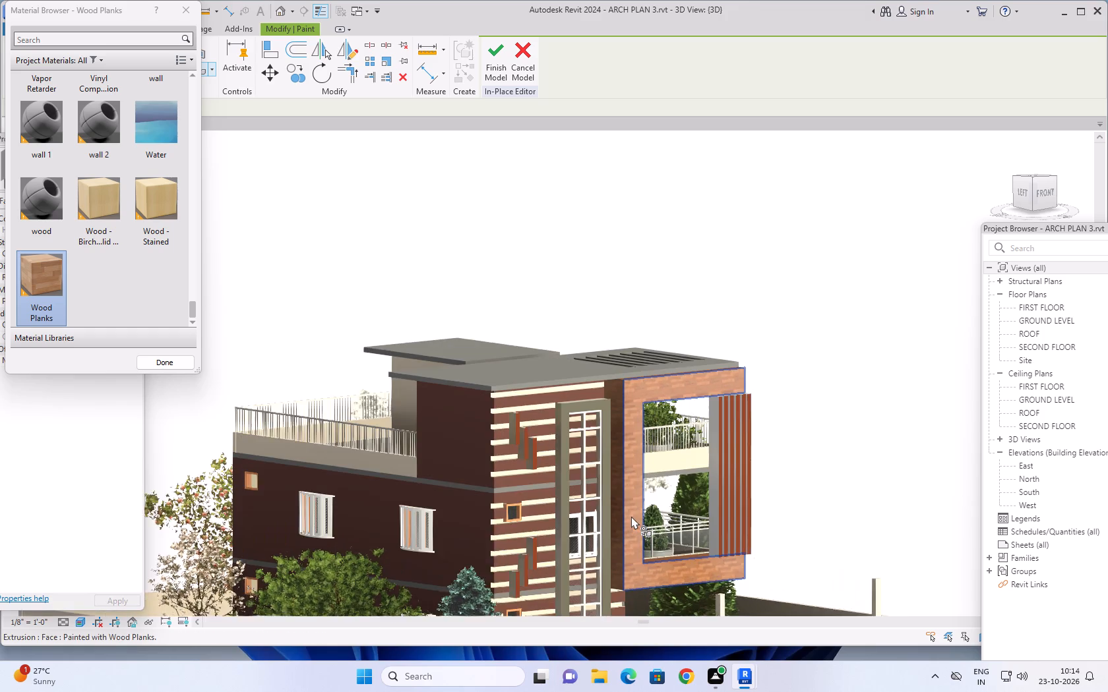
{"action": "scroll", "coordinate": [631, 516], "scroll_direction": "up", "scroll_amount": 1}
{"action": "middle_click_drag", "start_coordinate": [617, 521], "coordinate": [614, 486]}
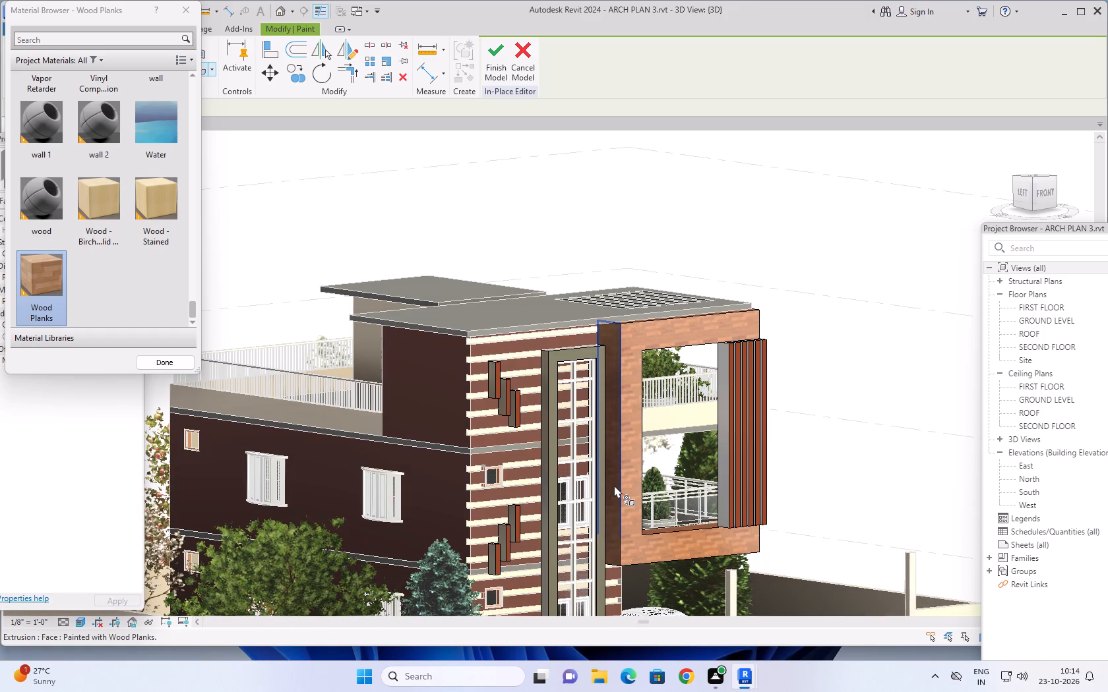
Paint the front and outer left side faces of the tall window surround with the wall material.
{"action": "scroll", "coordinate": [65, 222], "scroll_direction": "up", "scroll_amount": 2}
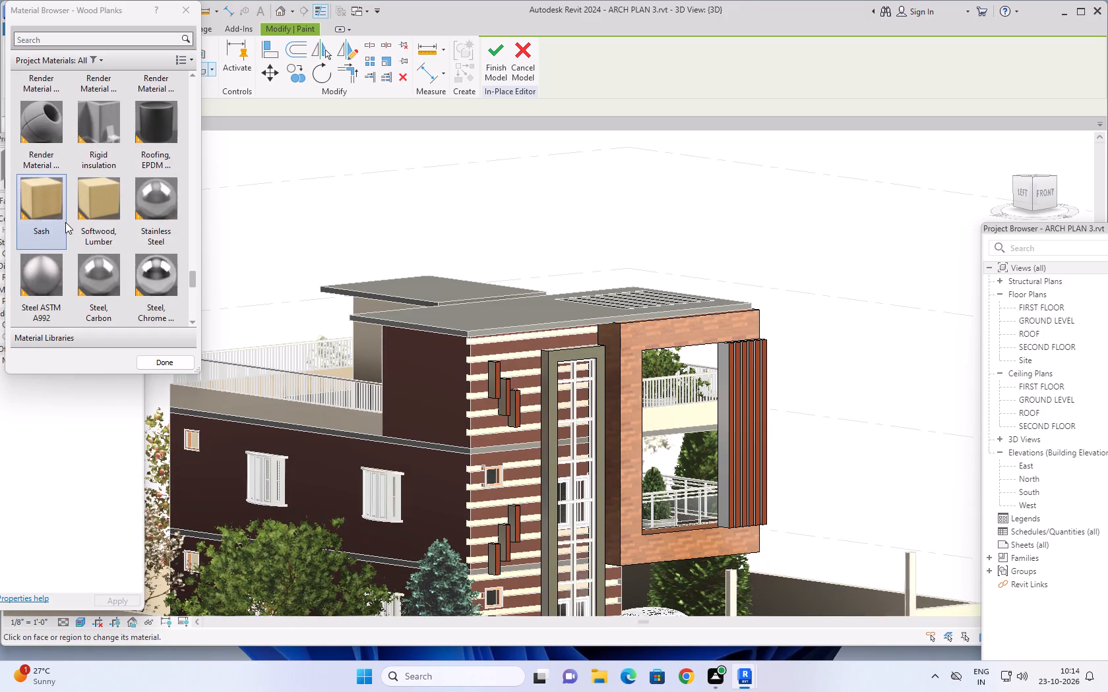
{"action": "scroll", "coordinate": [65, 222], "scroll_direction": "down", "scroll_amount": 2}
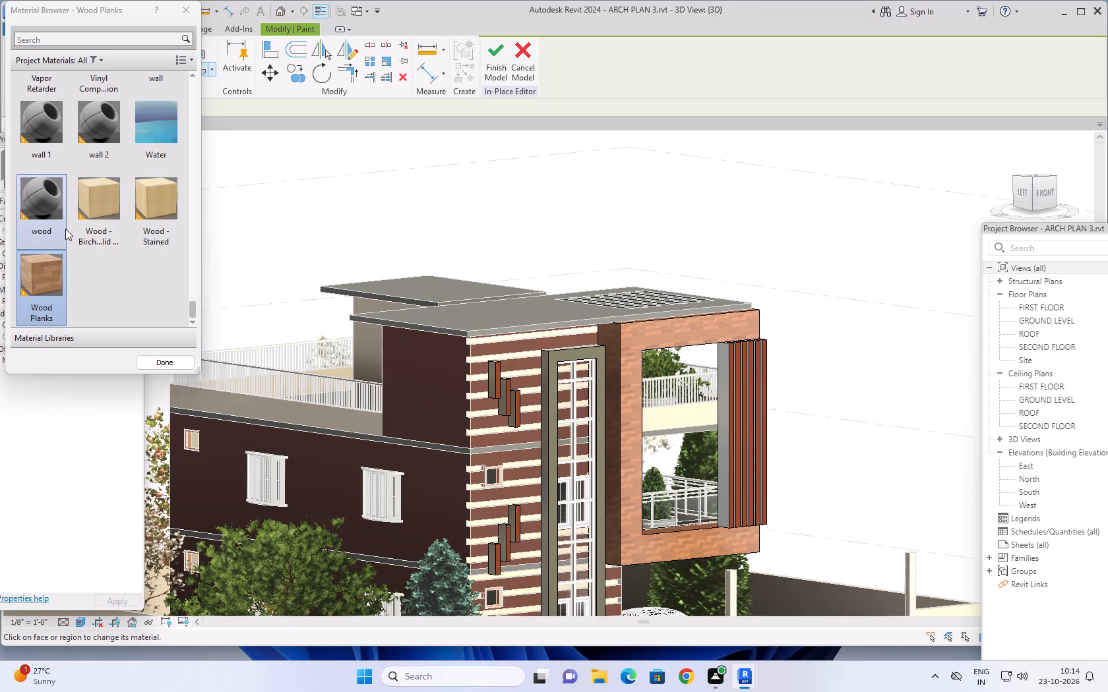
{"action": "scroll", "coordinate": [65, 233], "scroll_direction": "up", "scroll_amount": 1}
{"action": "left_click", "coordinate": [151, 260]}
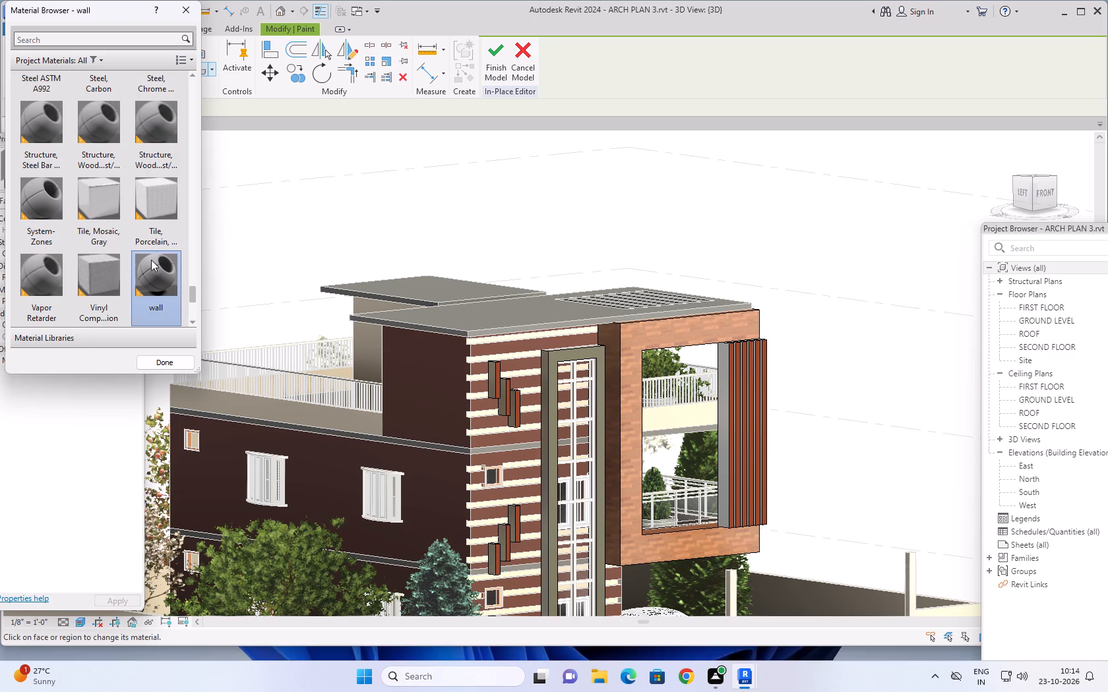
{"action": "scroll", "coordinate": [527, 424], "scroll_direction": "up", "scroll_amount": 4}
{"action": "left_click", "coordinate": [571, 434]}
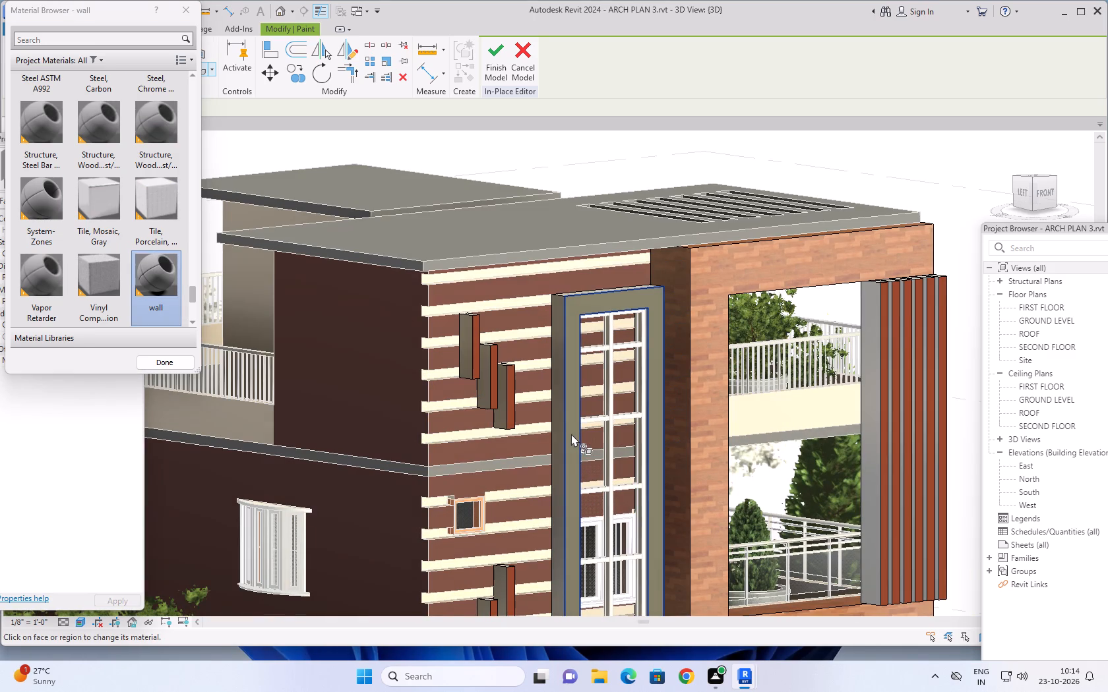
{"action": "left_click", "coordinate": [558, 468]}
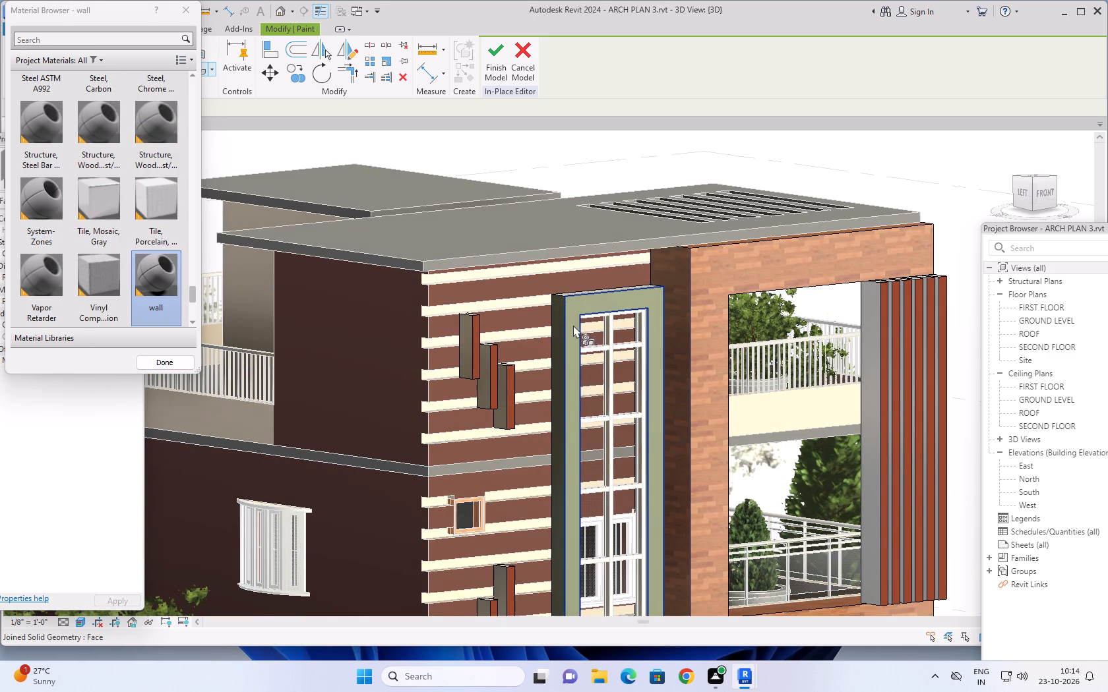
Paint the top face of the tall window surround with the wall material.
{"action": "scroll", "coordinate": [580, 444], "scroll_direction": "down", "scroll_amount": 2}
{"action": "middle_click_drag", "start_coordinate": [578, 449], "coordinate": [561, 447]}
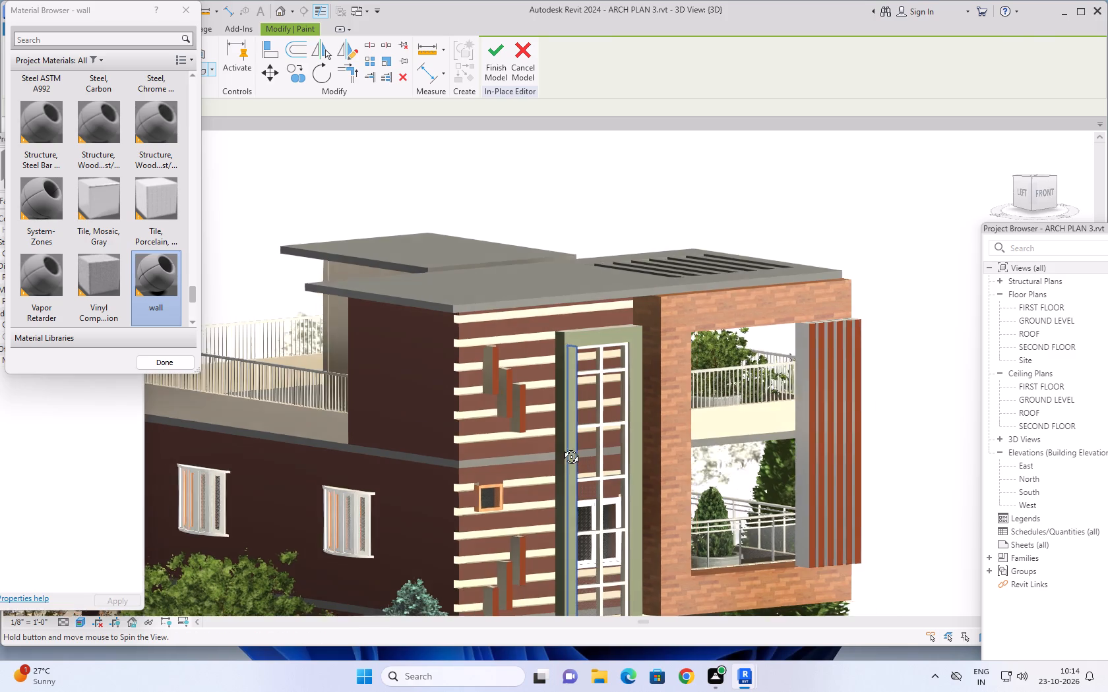
{"action": "middle_click_drag", "start_coordinate": [561, 447], "coordinate": [438, 468]}
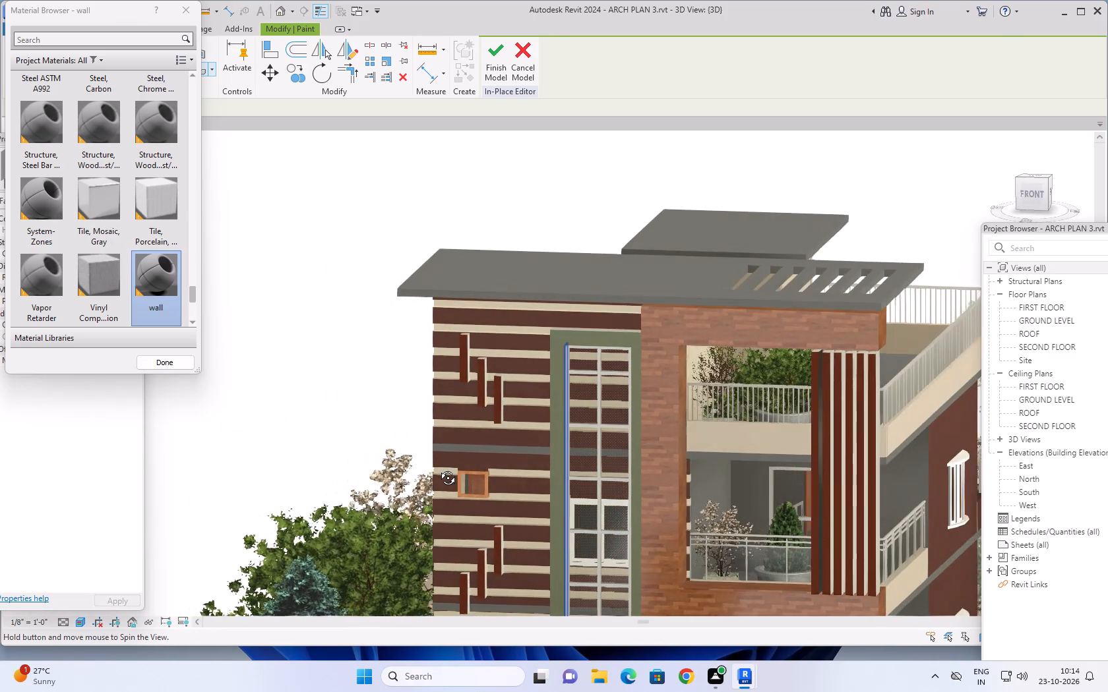
{"action": "middle_click_drag", "start_coordinate": [438, 468], "coordinate": [599, 504]}
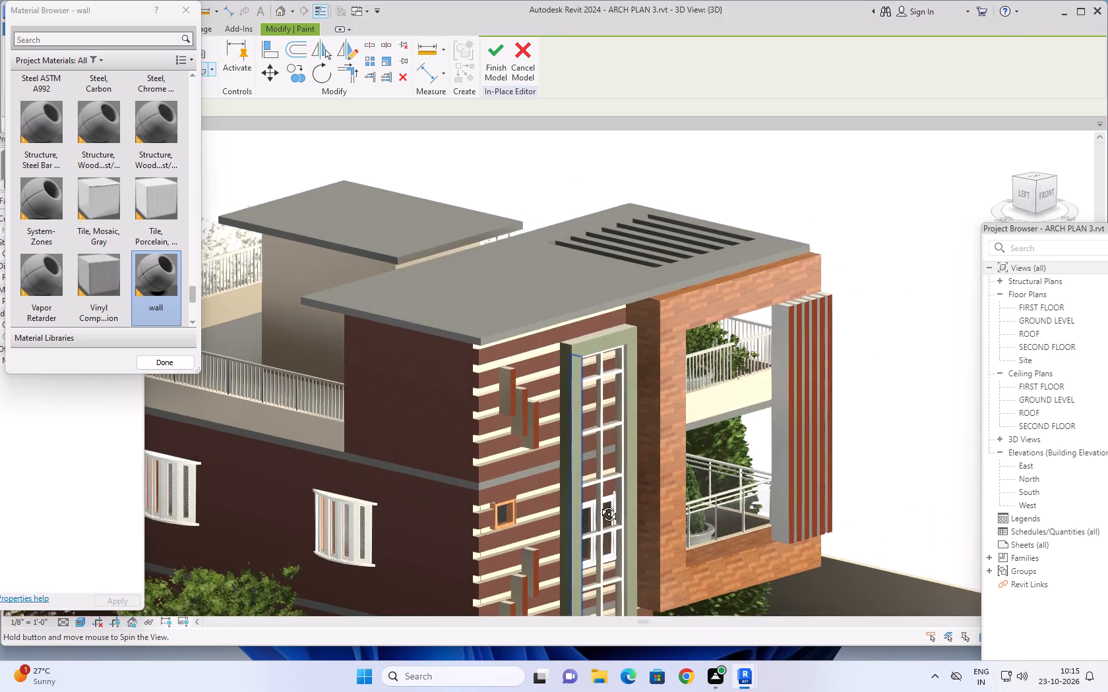
{"action": "middle_click_drag", "start_coordinate": [599, 504], "coordinate": [599, 521]}
{"action": "middle_click_drag", "start_coordinate": [565, 375], "coordinate": [565, 407]}
{"action": "middle_click_drag", "start_coordinate": [567, 403], "coordinate": [563, 490]}
{"action": "scroll", "coordinate": [584, 403], "scroll_direction": "up", "scroll_amount": 4}
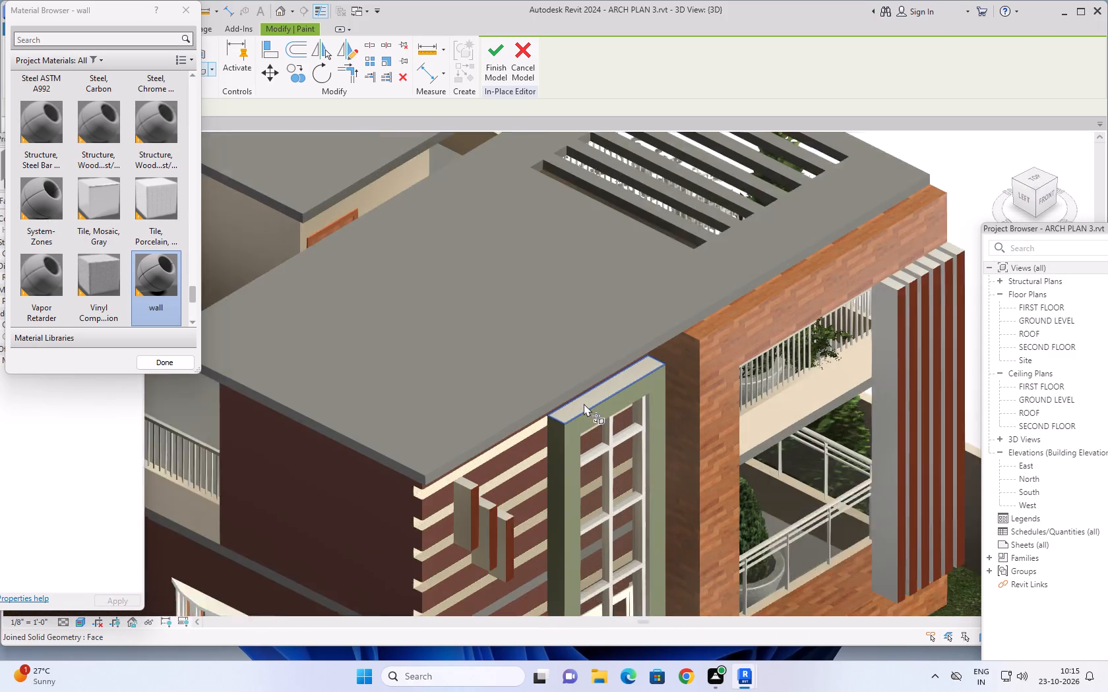
{"action": "left_click", "coordinate": [584, 403]}
Paint the outer right side face of the tall window surround, beneath the balcony frame, with the wall material.
{"action": "scroll", "coordinate": [632, 430], "scroll_direction": "down", "scroll_amount": 3}
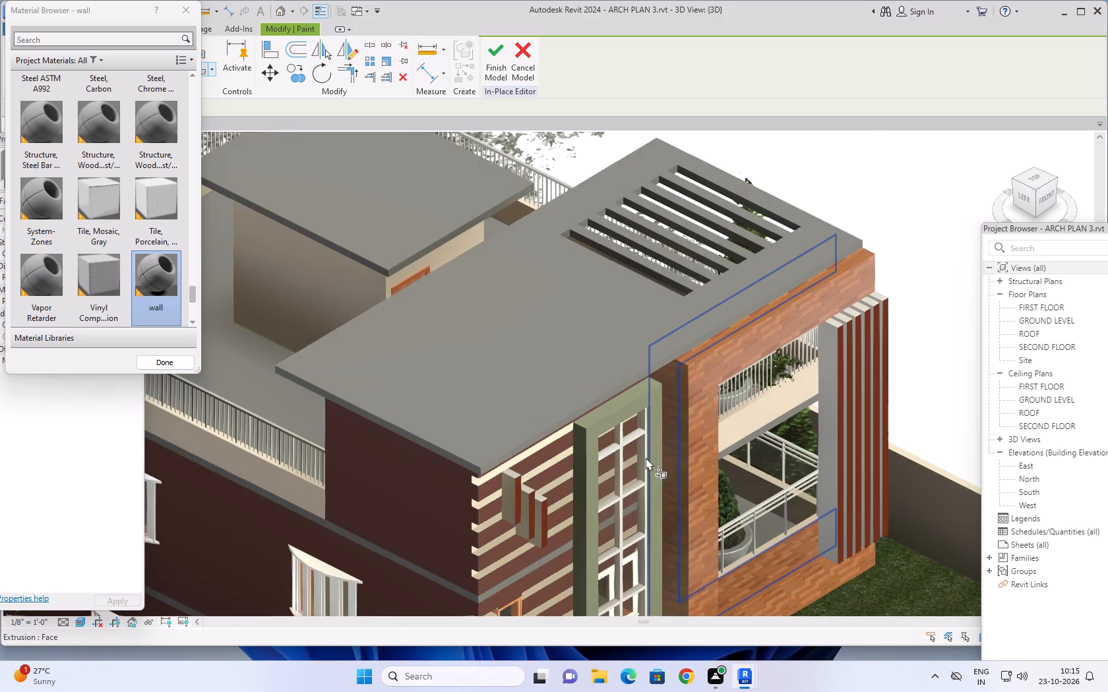
{"action": "middle_click_drag", "start_coordinate": [646, 459], "coordinate": [472, 479], "text": "shift"}
{"action": "middle_click_drag", "start_coordinate": [572, 493], "coordinate": [560, 404]}
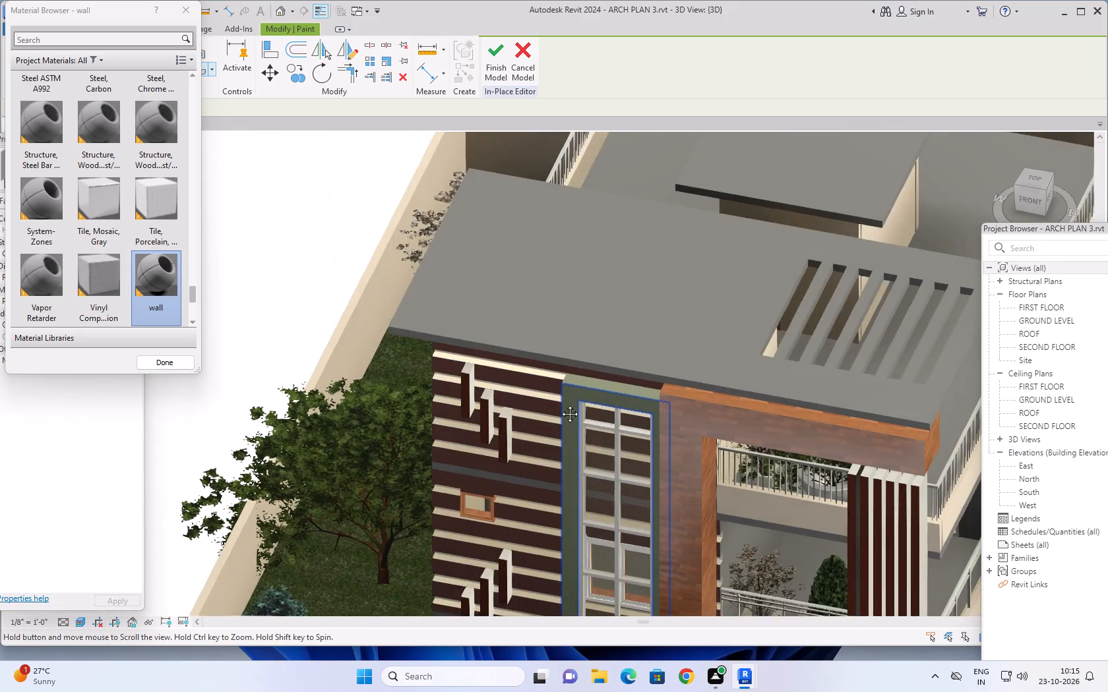
{"action": "middle_click_drag", "start_coordinate": [560, 404], "coordinate": [545, 243]}
{"action": "middle_click_drag", "start_coordinate": [563, 374], "coordinate": [572, 343]}
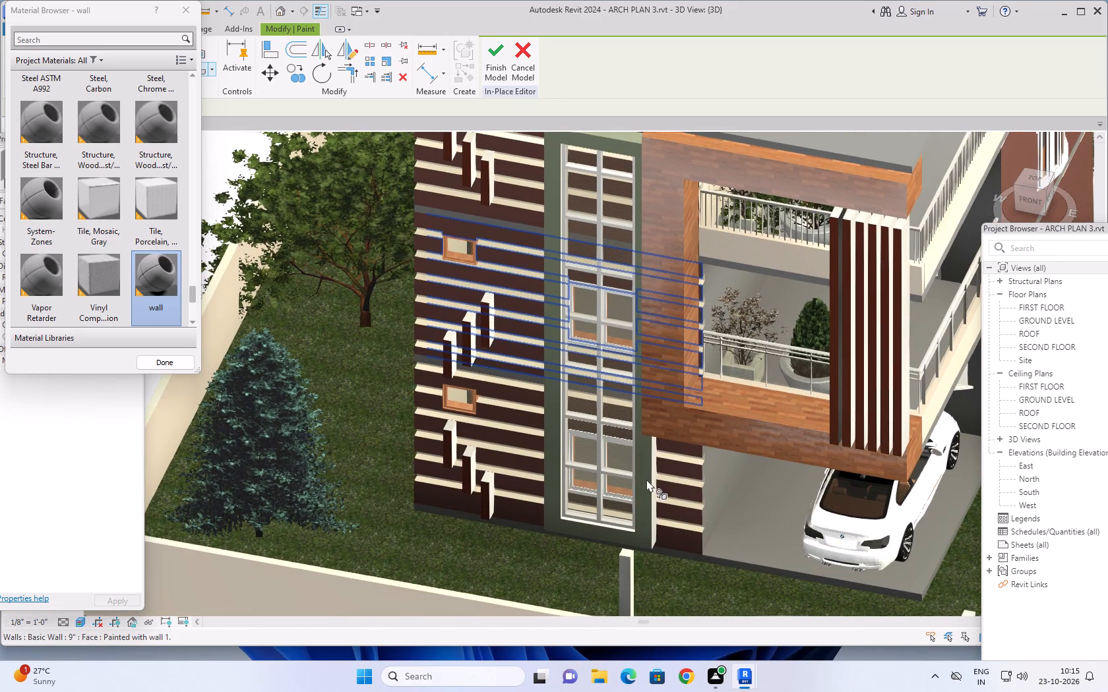
{"action": "middle_click_drag", "start_coordinate": [646, 494], "coordinate": [616, 496], "text": "shift"}
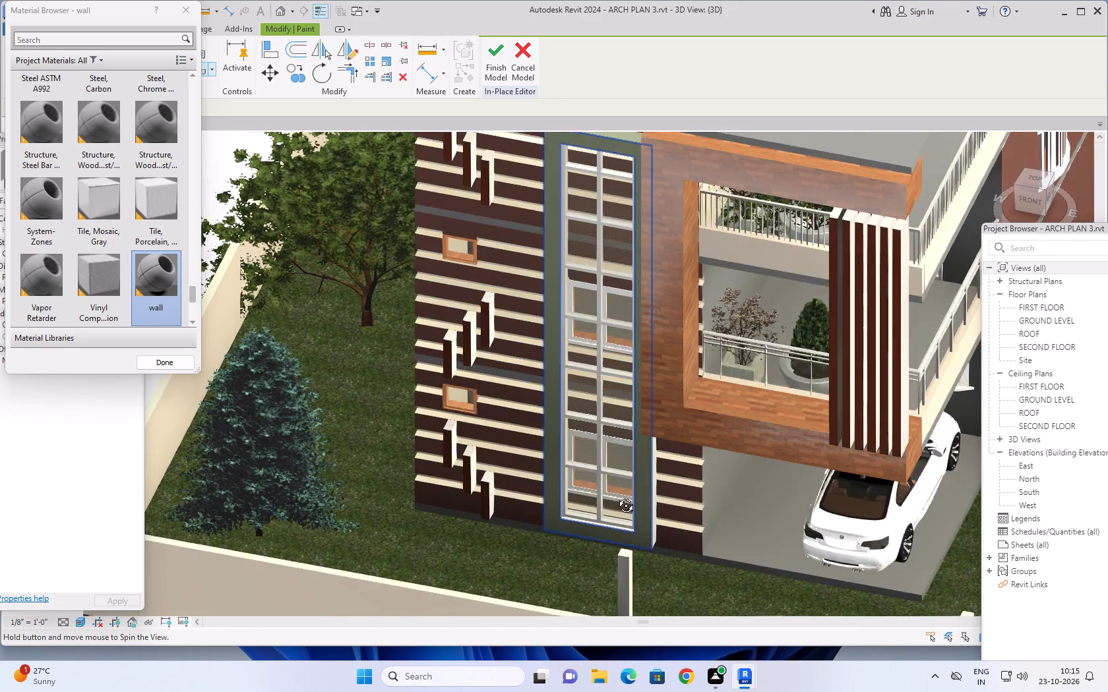
{"action": "middle_click_drag", "start_coordinate": [616, 496], "coordinate": [573, 484], "text": "shift"}
{"action": "scroll", "coordinate": [629, 515], "scroll_direction": "up", "scroll_amount": 8}
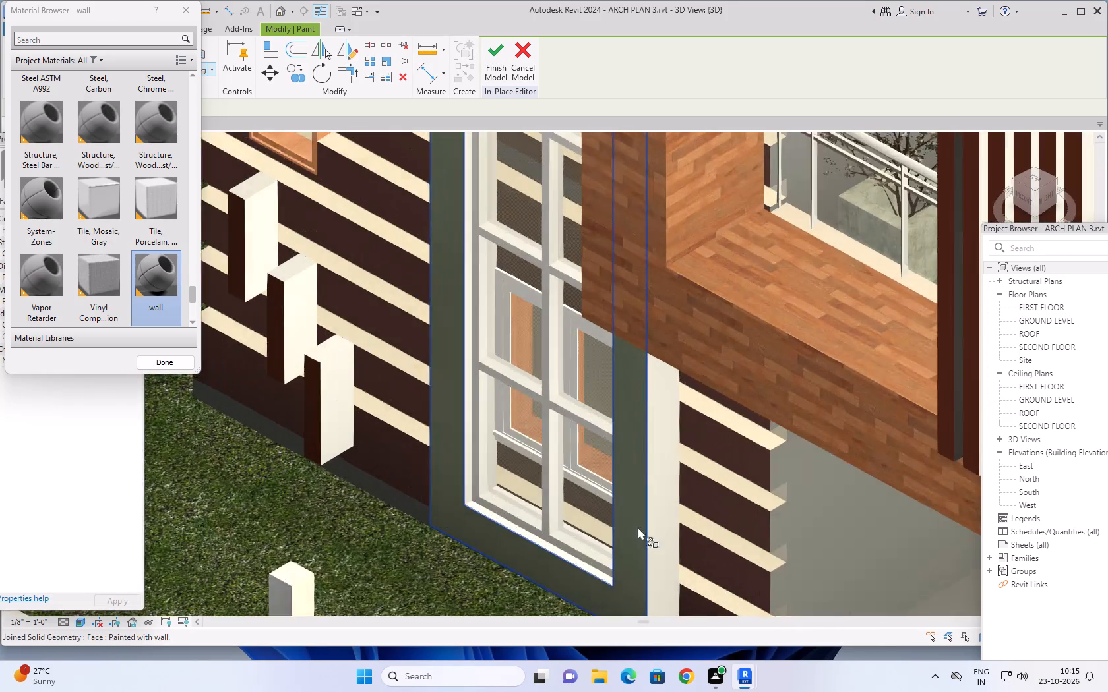
{"action": "left_click", "coordinate": [671, 507]}
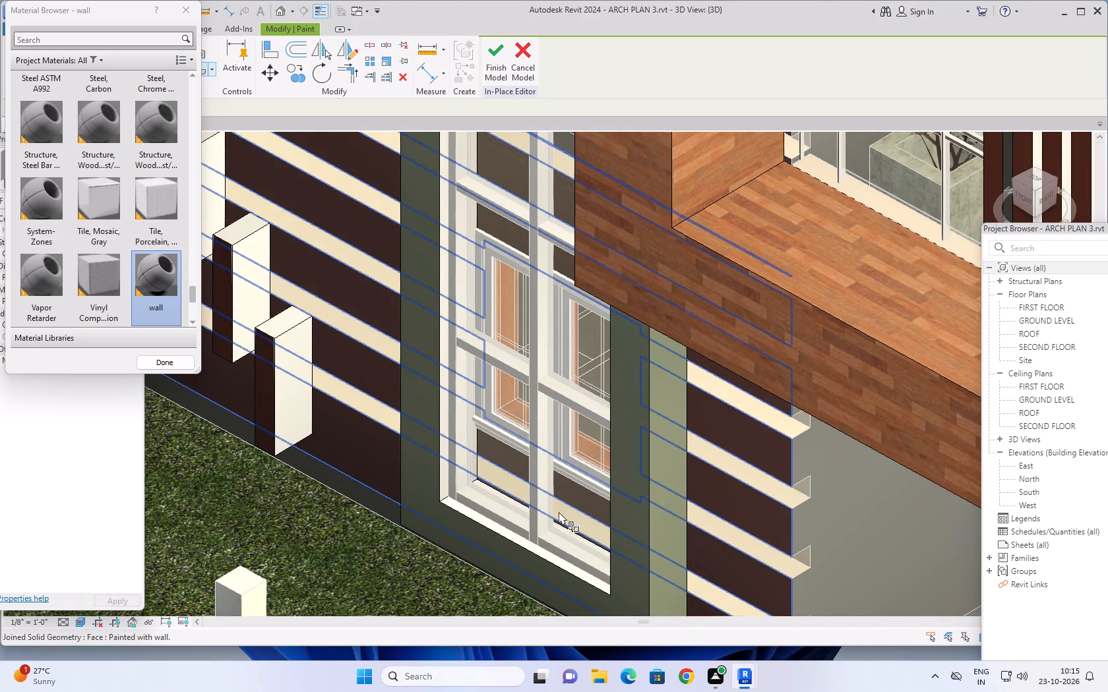
Paint the inner left face and bottom ledge of the window surround's opening with the wall material.
{"action": "scroll", "coordinate": [558, 510], "scroll_direction": "down", "scroll_amount": 1}
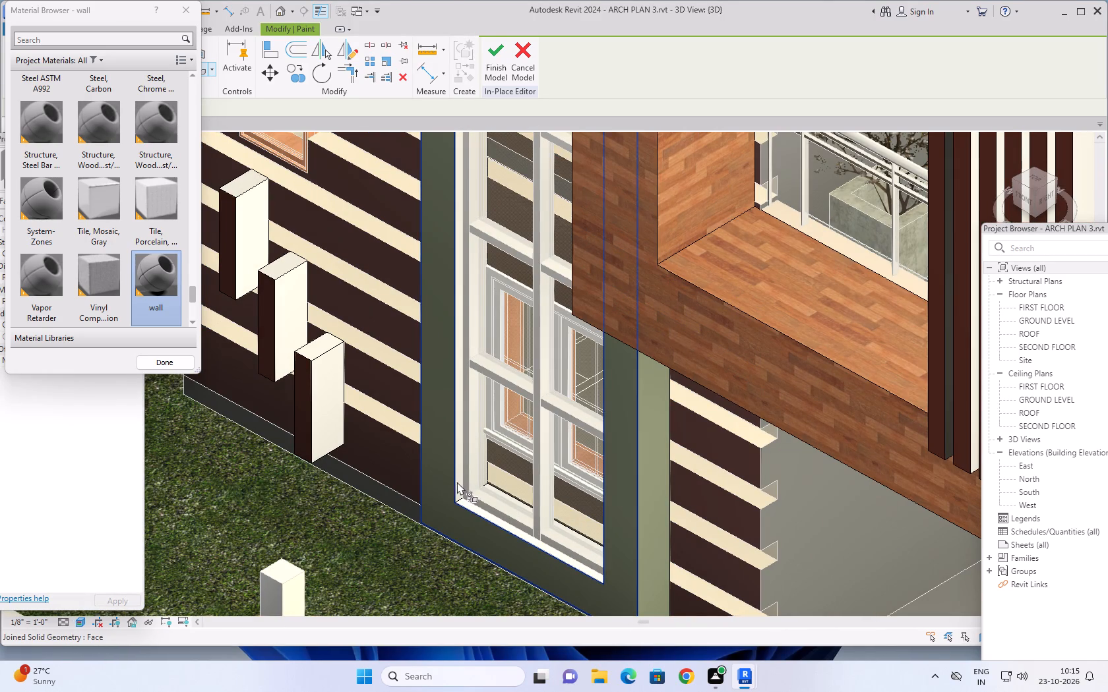
{"action": "left_click", "coordinate": [460, 485]}
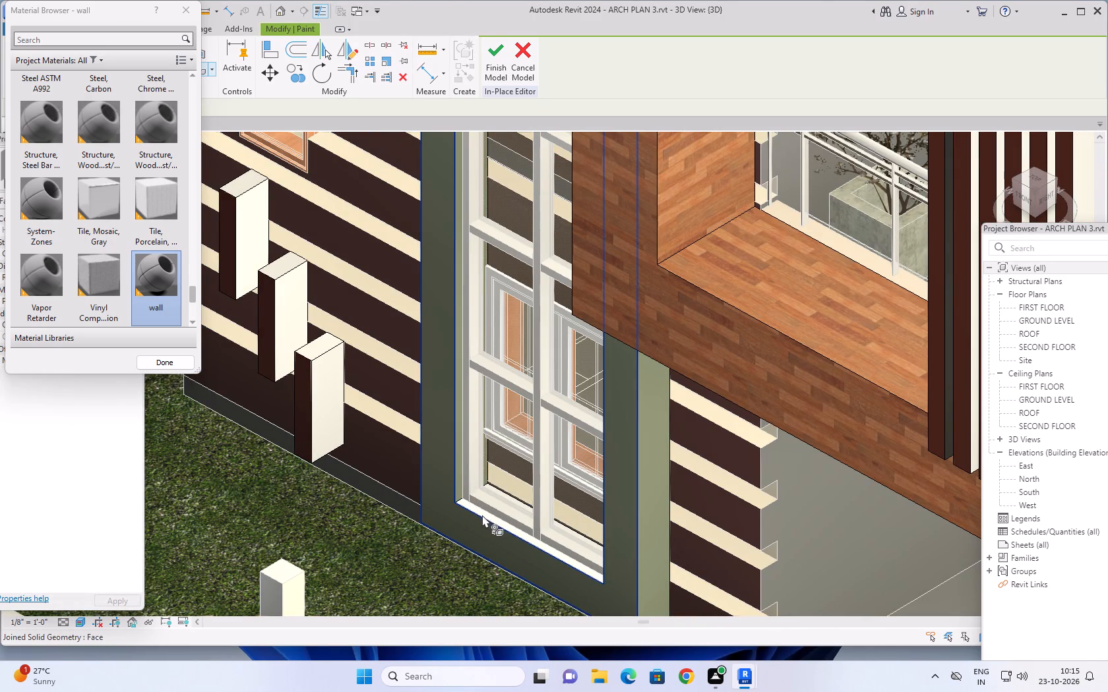
{"action": "left_click", "coordinate": [491, 516]}
Paint the inner right face of the window surround's opening with the wall material.
{"action": "scroll", "coordinate": [469, 492], "scroll_direction": "down", "scroll_amount": 2}
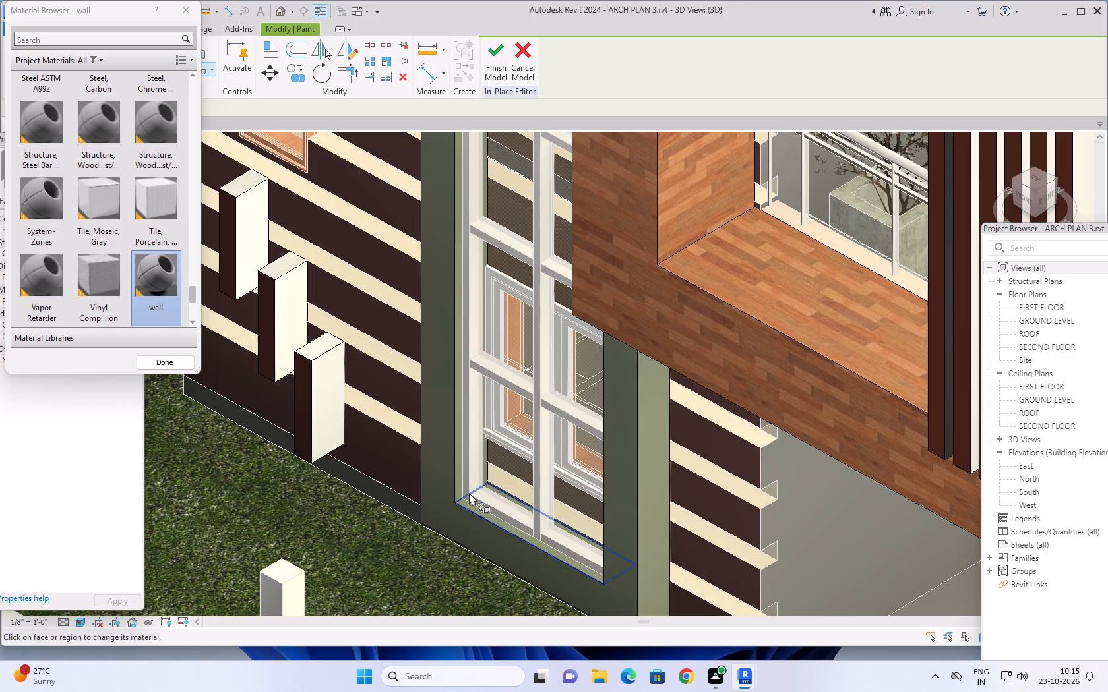
{"action": "scroll", "coordinate": [469, 492], "scroll_direction": "down", "scroll_amount": 4}
{"action": "middle_click_drag", "start_coordinate": [456, 422], "coordinate": [533, 436]}
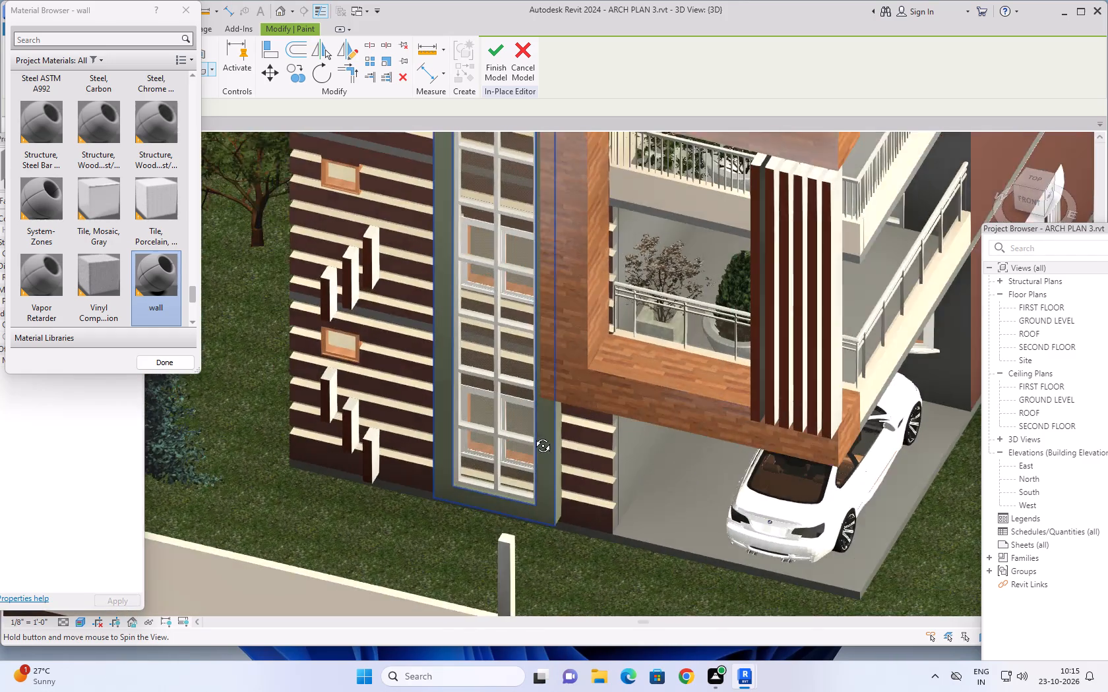
{"action": "middle_click_drag", "start_coordinate": [533, 436], "coordinate": [574, 417]}
{"action": "middle_click_drag", "start_coordinate": [485, 378], "coordinate": [474, 496]}
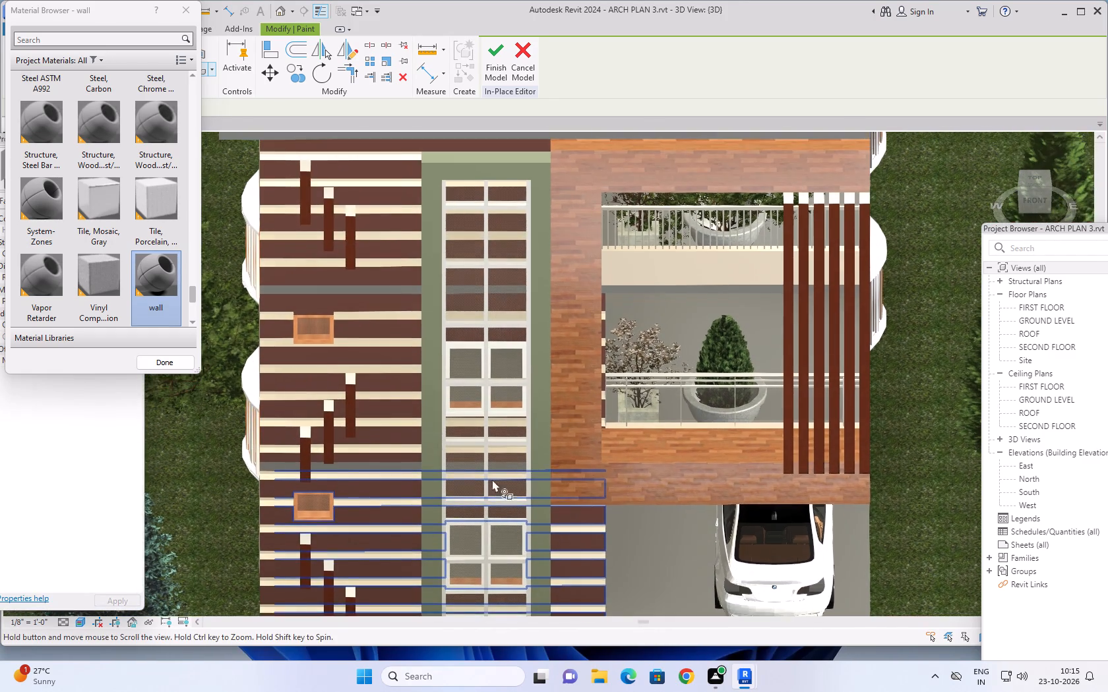
{"action": "middle_click_drag", "start_coordinate": [505, 473], "coordinate": [588, 443], "text": "shift"}
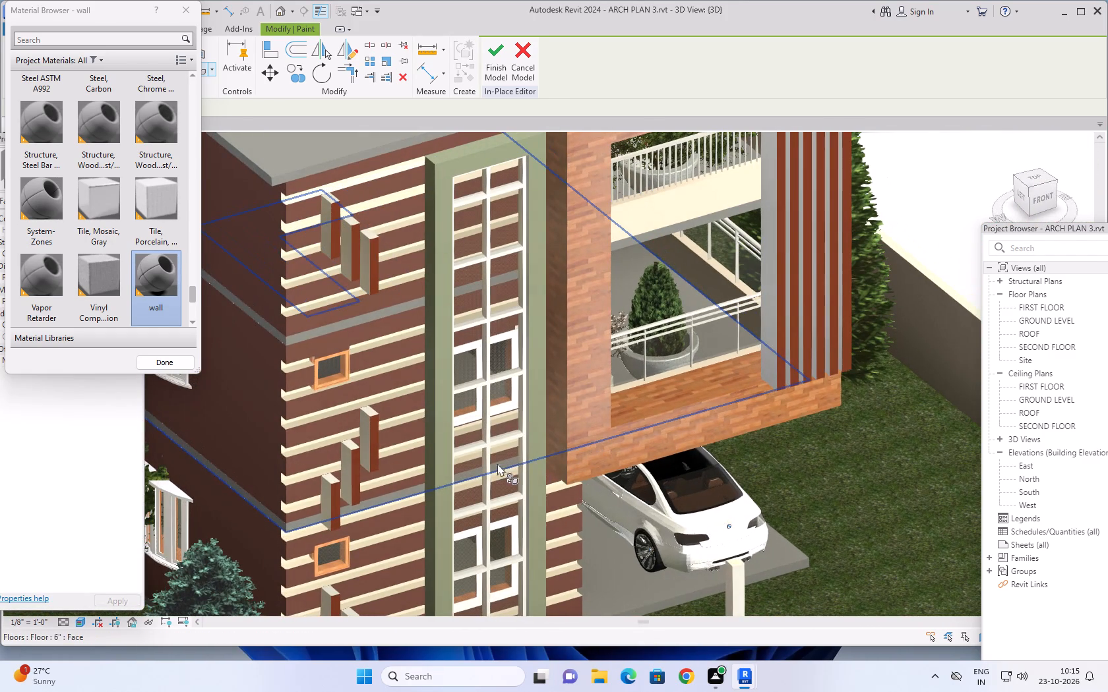
{"action": "scroll", "coordinate": [473, 421], "scroll_direction": "up", "scroll_amount": 5}
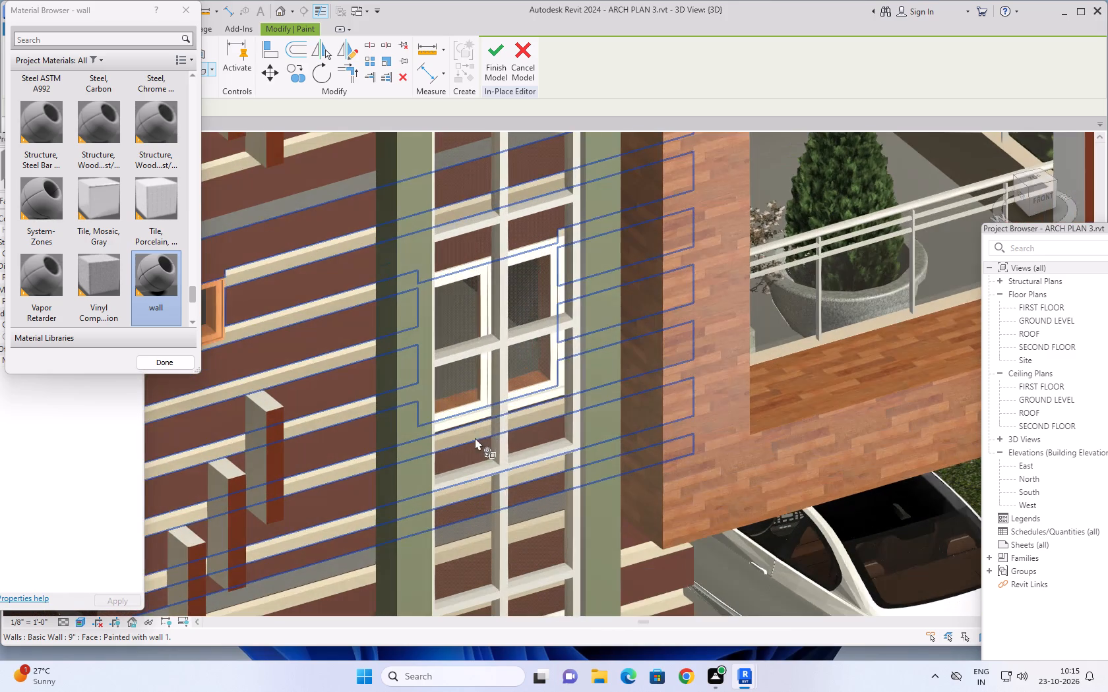
{"action": "middle_click_drag", "start_coordinate": [493, 438], "coordinate": [536, 384]}
{"action": "scroll", "coordinate": [557, 351], "scroll_direction": "up", "scroll_amount": 7}
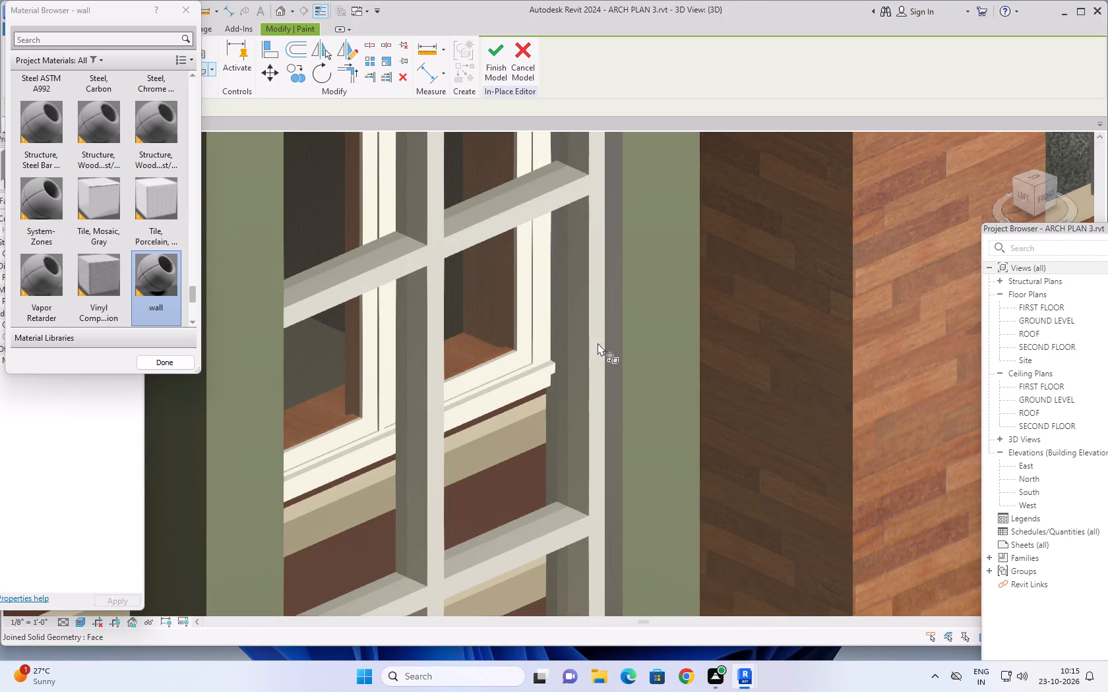
{"action": "left_click", "coordinate": [615, 345]}
Paint the underside of the window surround's top, inside the opening, with the wall material.
{"action": "scroll", "coordinate": [551, 399], "scroll_direction": "down", "scroll_amount": 3}
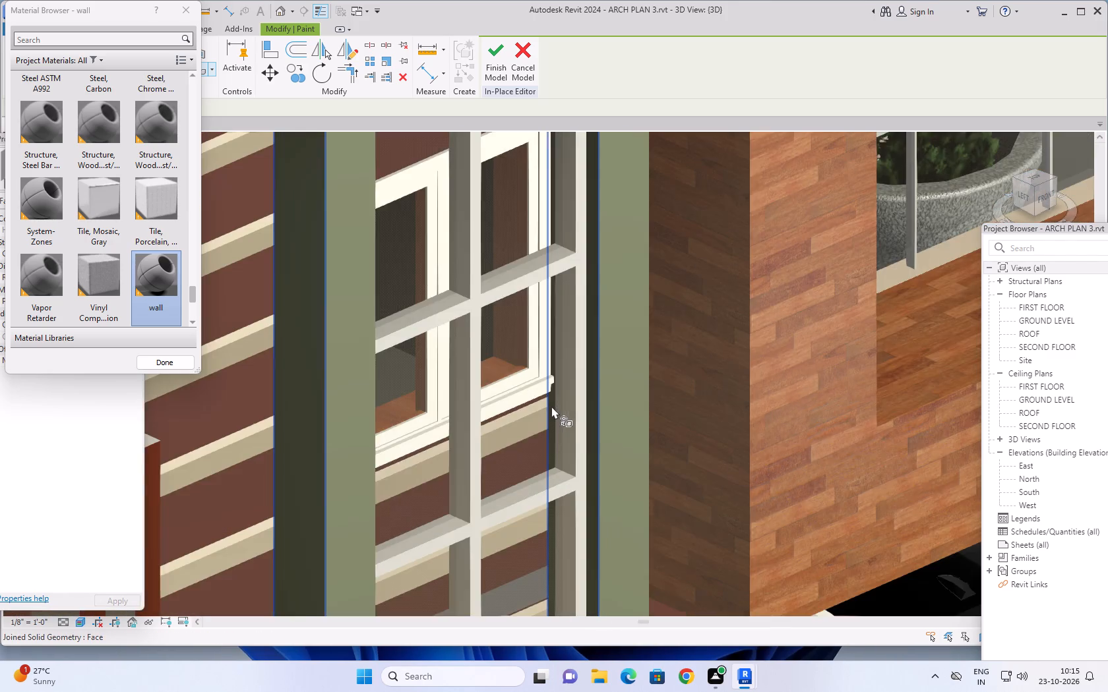
{"action": "scroll", "coordinate": [551, 406], "scroll_direction": "down", "scroll_amount": 11}
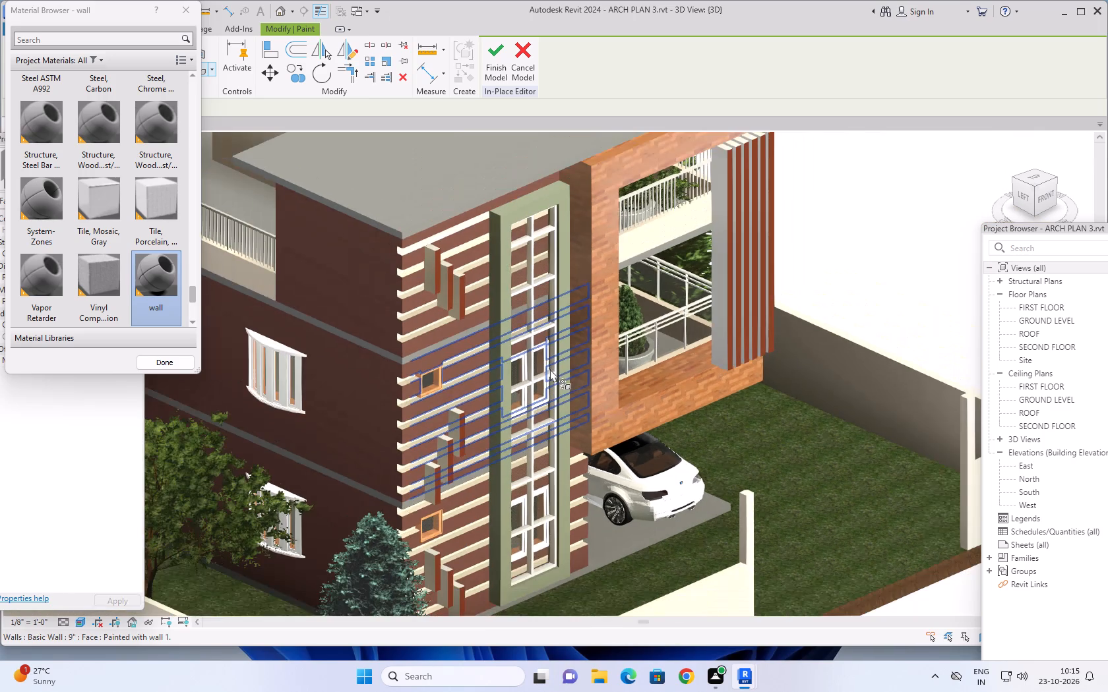
{"action": "middle_click_drag", "start_coordinate": [549, 336], "coordinate": [541, 478]}
{"action": "middle_click_drag", "start_coordinate": [531, 441], "coordinate": [531, 395], "text": "shift"}
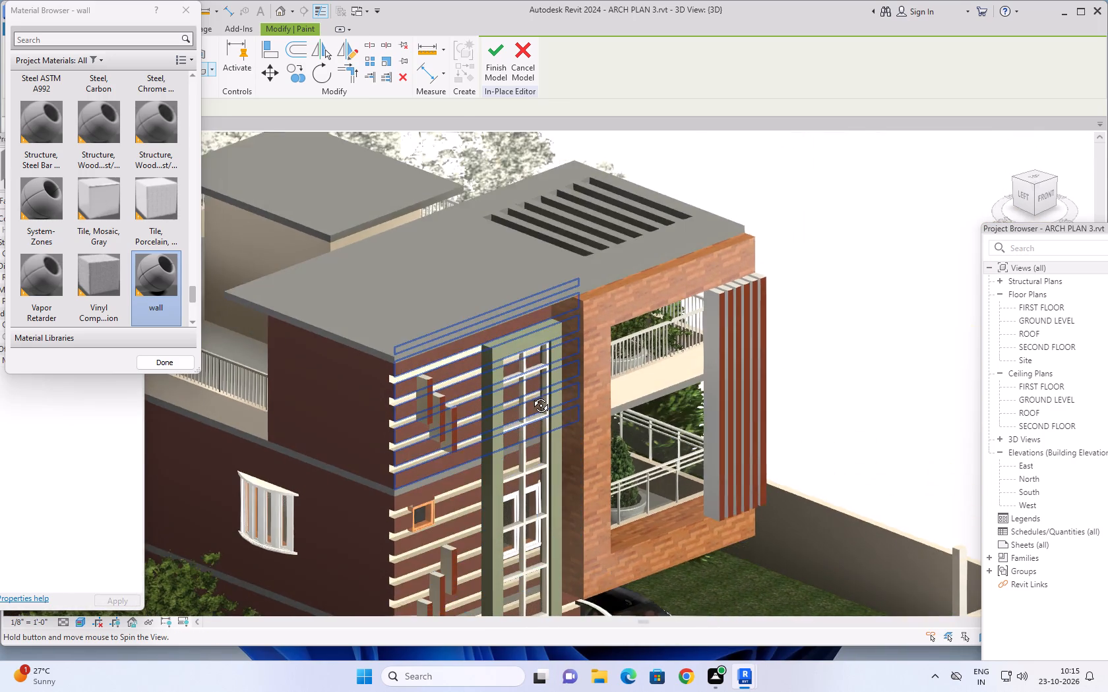
{"action": "middle_click_drag", "start_coordinate": [531, 395], "coordinate": [559, 171], "text": "shift"}
{"action": "scroll", "coordinate": [477, 365], "scroll_direction": "up", "scroll_amount": 4}
{"action": "scroll", "coordinate": [527, 321], "scroll_direction": "up", "scroll_amount": 12}
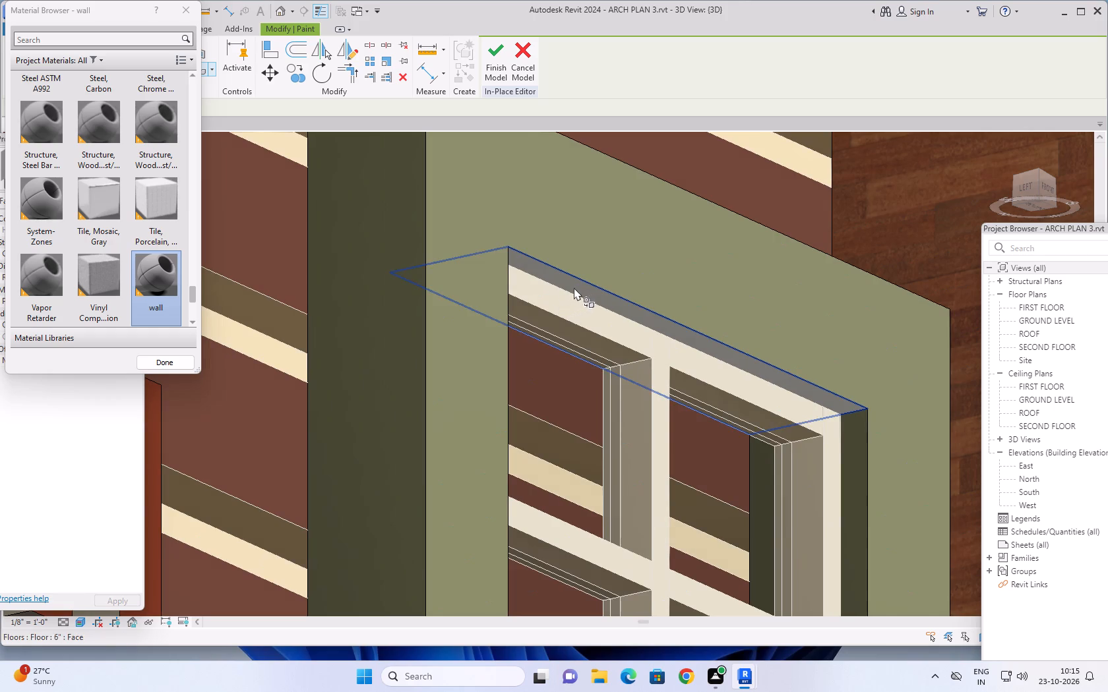
{"action": "left_click", "coordinate": [582, 288]}
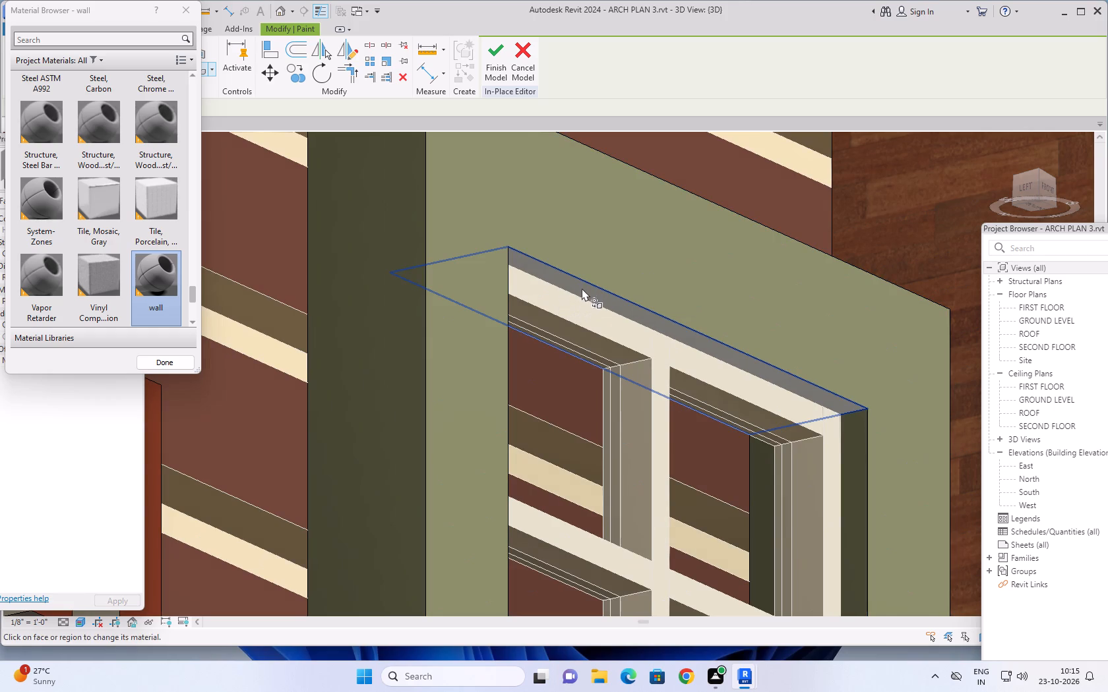
Examine the painted window surround and the facade around it from below, at eye level and from above.
{"action": "scroll", "coordinate": [521, 376], "scroll_direction": "down", "scroll_amount": 8}
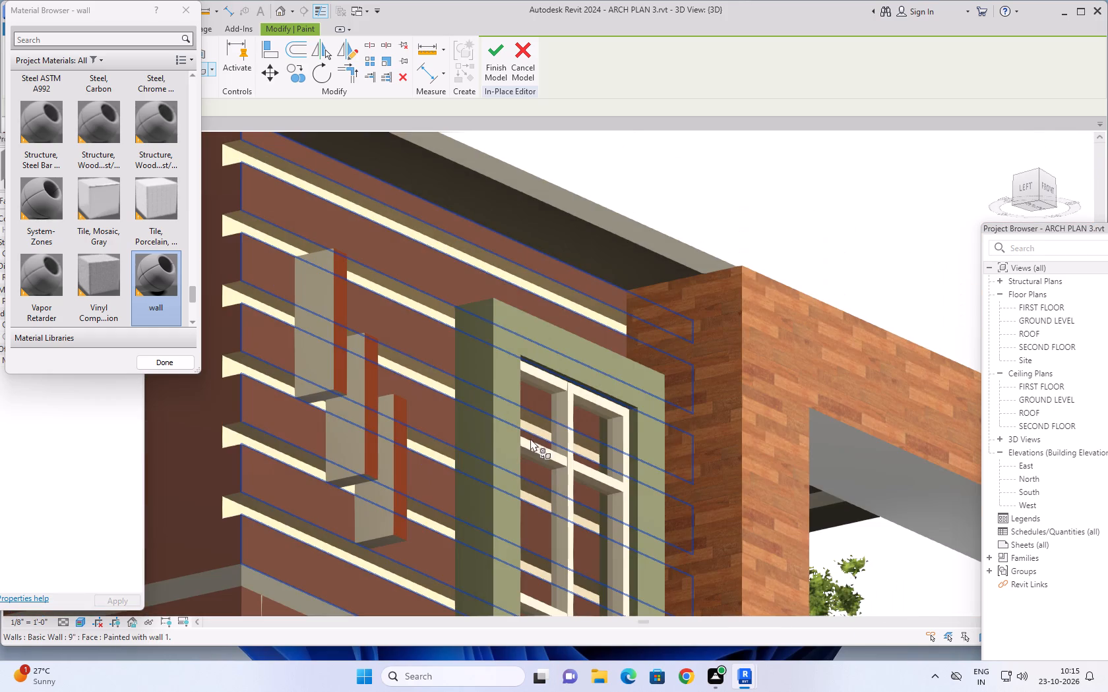
{"action": "scroll", "coordinate": [530, 439], "scroll_direction": "down", "scroll_amount": 8}
{"action": "middle_click_drag", "start_coordinate": [523, 482], "coordinate": [518, 472]}
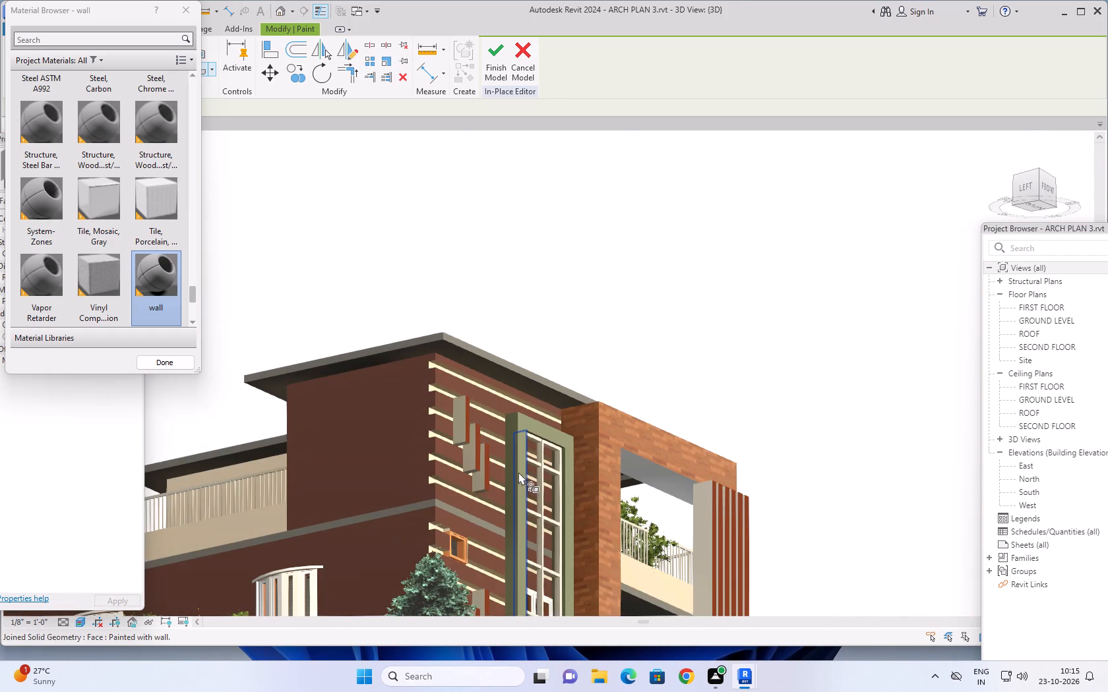
{"action": "middle_click_drag", "start_coordinate": [518, 472], "coordinate": [515, 398]}
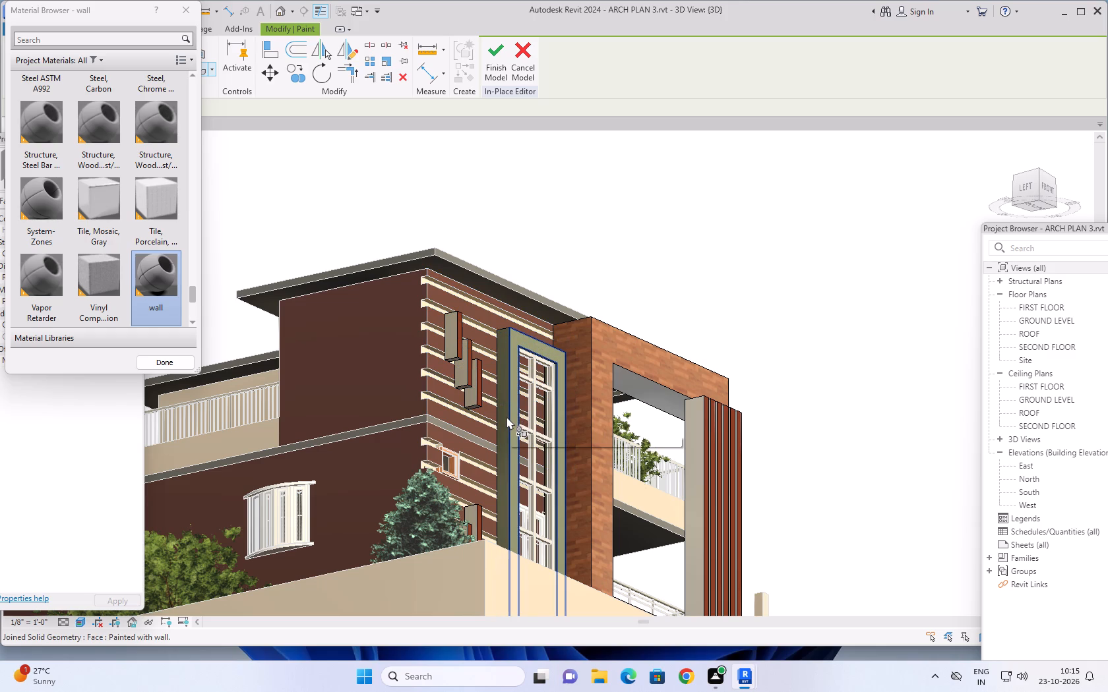
{"action": "scroll", "coordinate": [507, 428], "scroll_direction": "down", "scroll_amount": 2}
{"action": "middle_click_drag", "start_coordinate": [507, 431], "coordinate": [506, 428]}
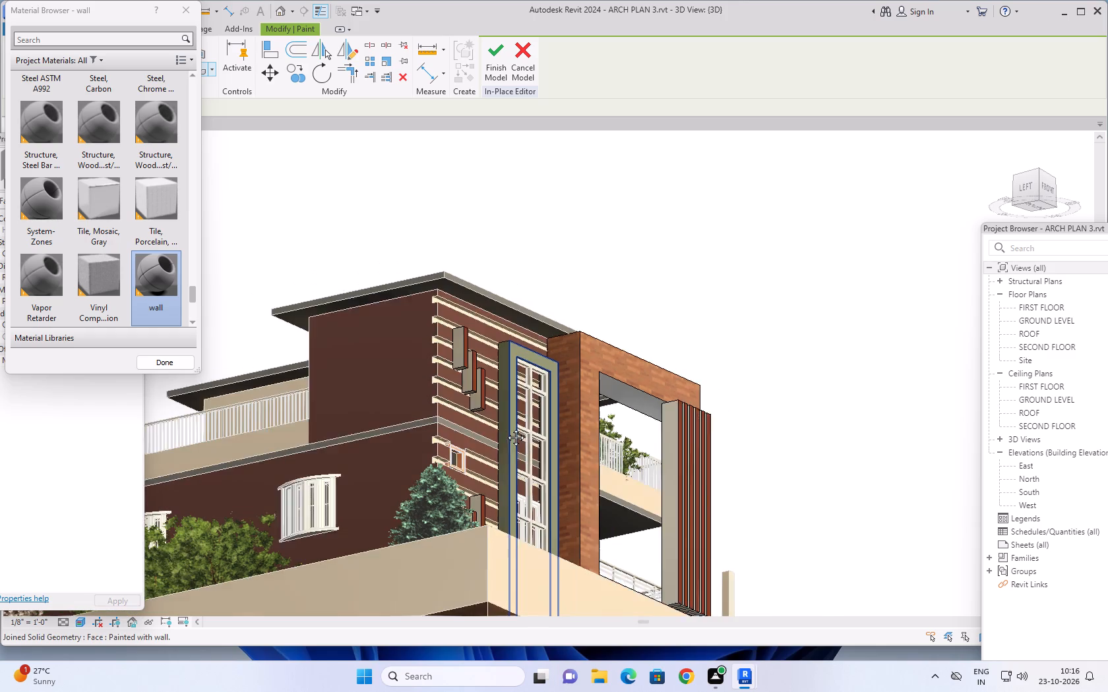
{"action": "middle_click_drag", "start_coordinate": [506, 428], "coordinate": [501, 387]}
{"action": "middle_click_drag", "start_coordinate": [502, 386], "coordinate": [495, 503], "text": "shift"}
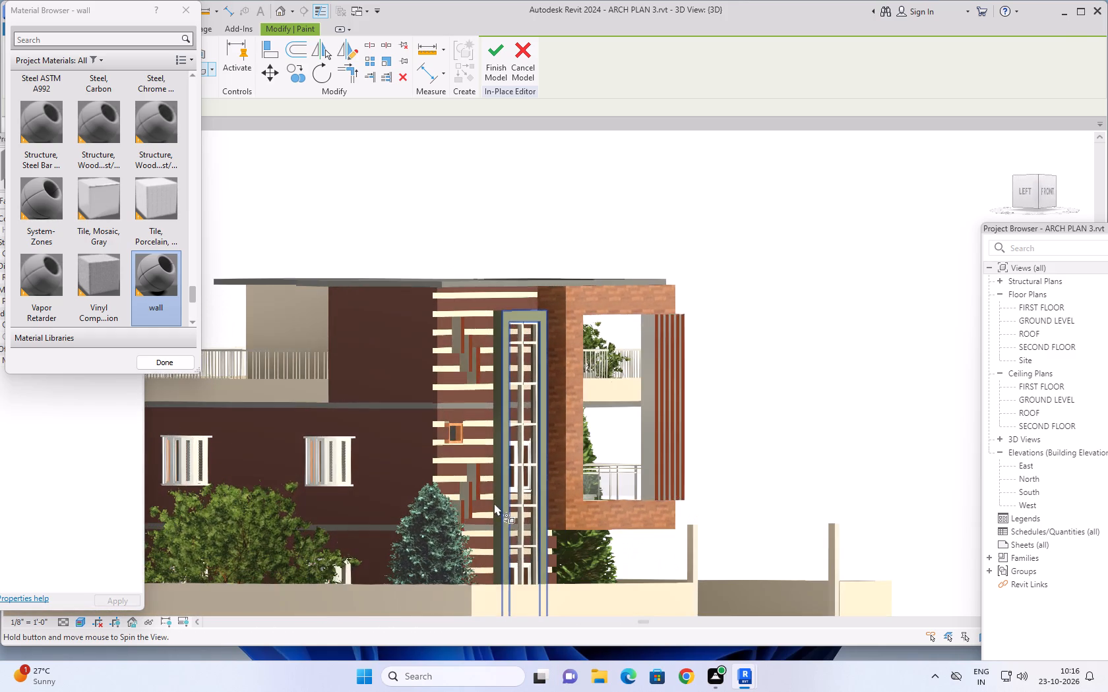
{"action": "scroll", "coordinate": [509, 409], "scroll_direction": "up", "scroll_amount": 1, "text": "shift"}
{"action": "middle_click_drag", "start_coordinate": [509, 409], "coordinate": [455, 495], "text": "shift"}
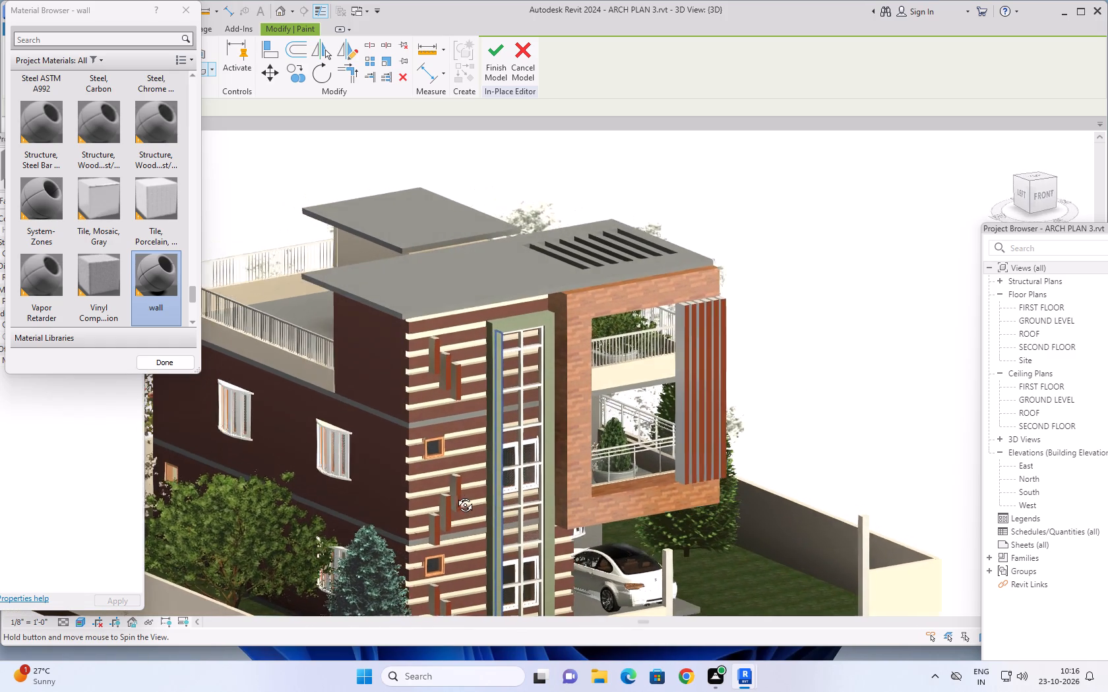
{"action": "middle_click_drag", "start_coordinate": [455, 495], "coordinate": [453, 487], "text": "shift"}
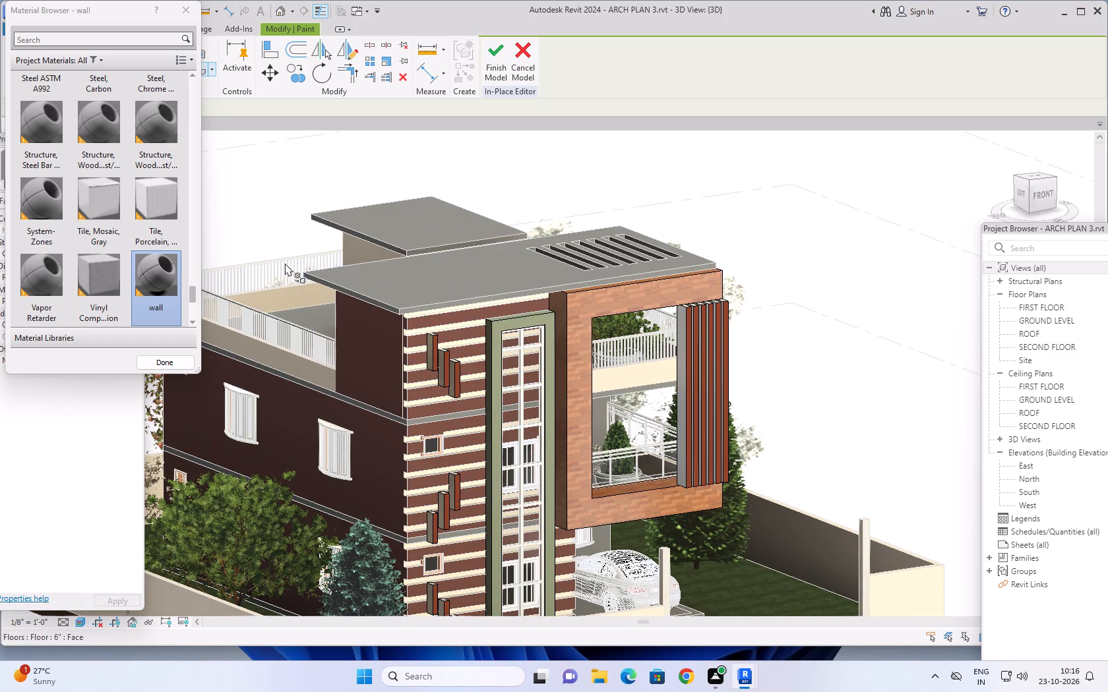
Paint the front faces of the vertical fins beside the balcony opening with Roofing, EPDM Membrane.
{"action": "scroll", "coordinate": [150, 261], "scroll_direction": "down", "scroll_amount": 2}
{"action": "scroll", "coordinate": [131, 274], "scroll_direction": "up", "scroll_amount": 1}
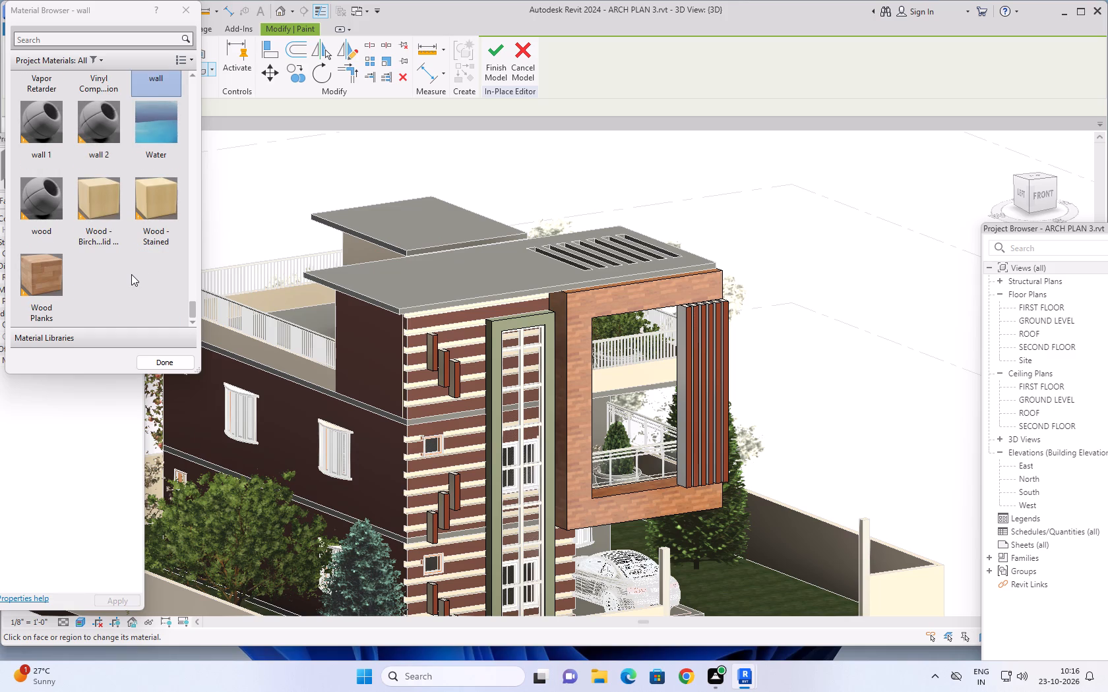
{"action": "scroll", "coordinate": [131, 274], "scroll_direction": "up", "scroll_amount": 1}
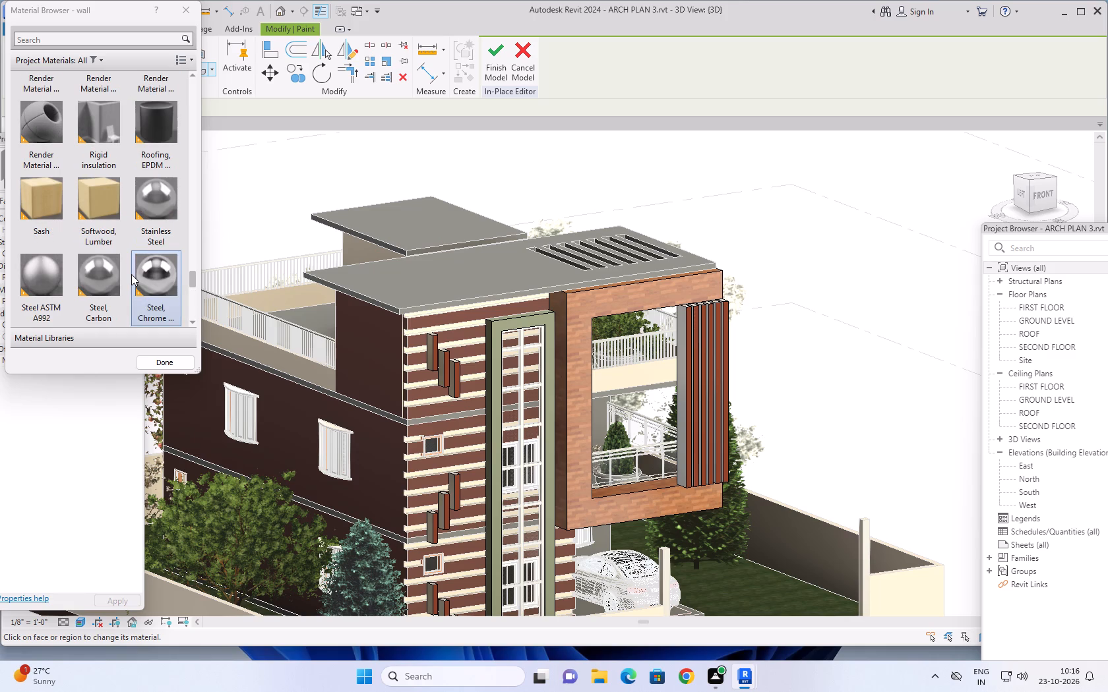
{"action": "left_click", "coordinate": [152, 129]}
{"action": "left_click", "coordinate": [694, 386]}
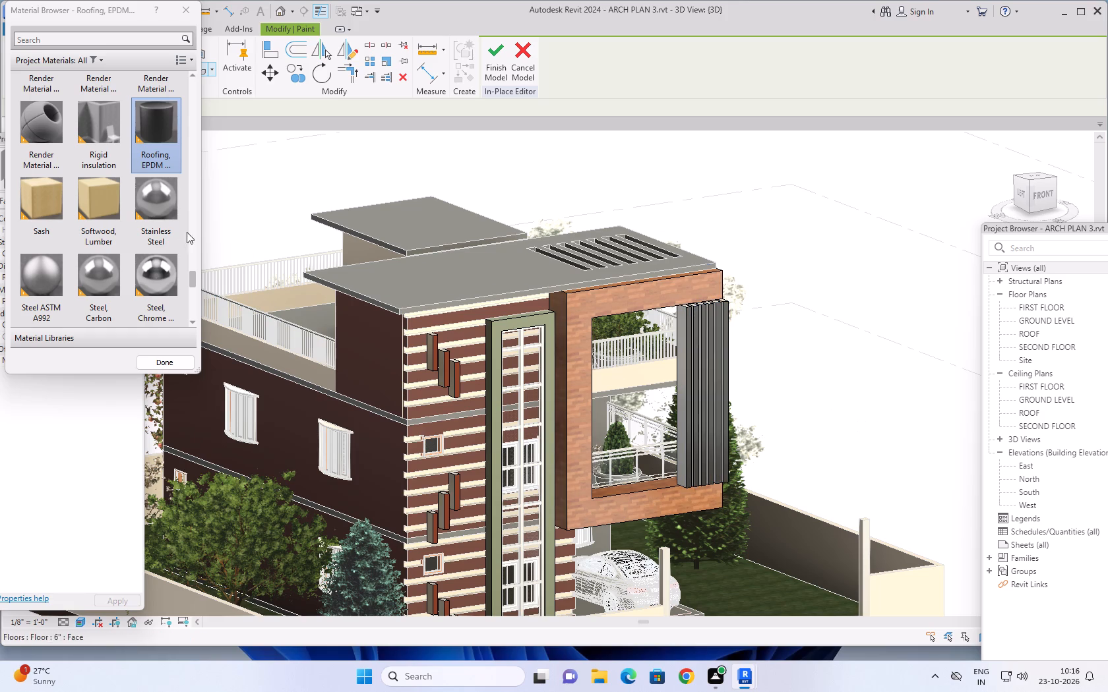
{"action": "left_click", "coordinate": [141, 123]}
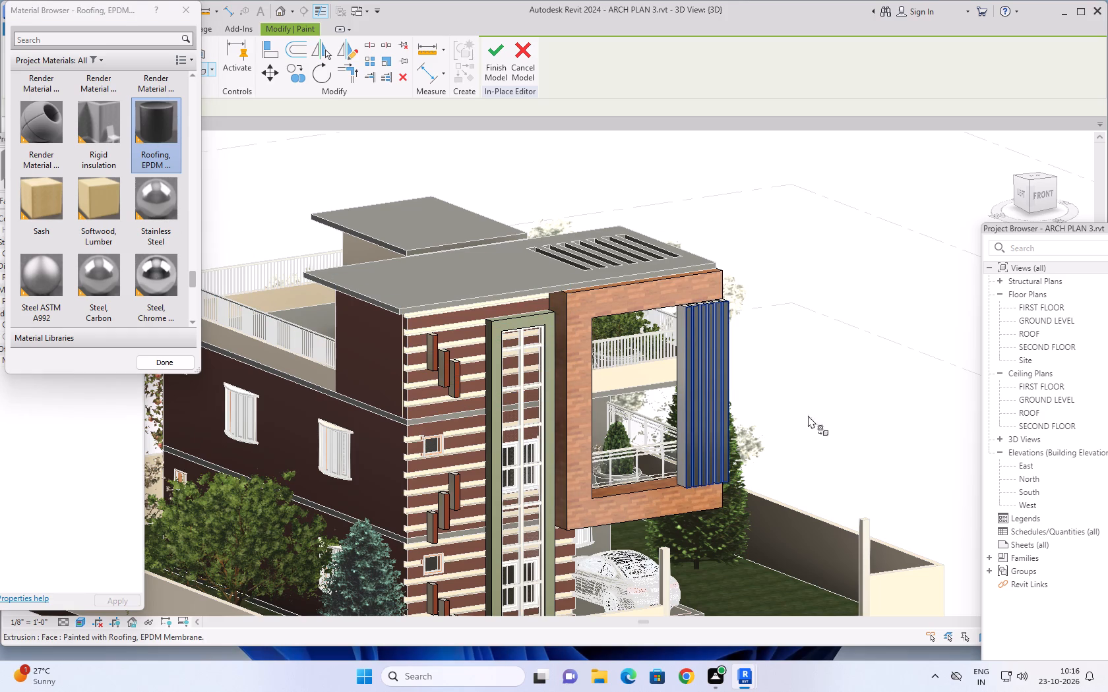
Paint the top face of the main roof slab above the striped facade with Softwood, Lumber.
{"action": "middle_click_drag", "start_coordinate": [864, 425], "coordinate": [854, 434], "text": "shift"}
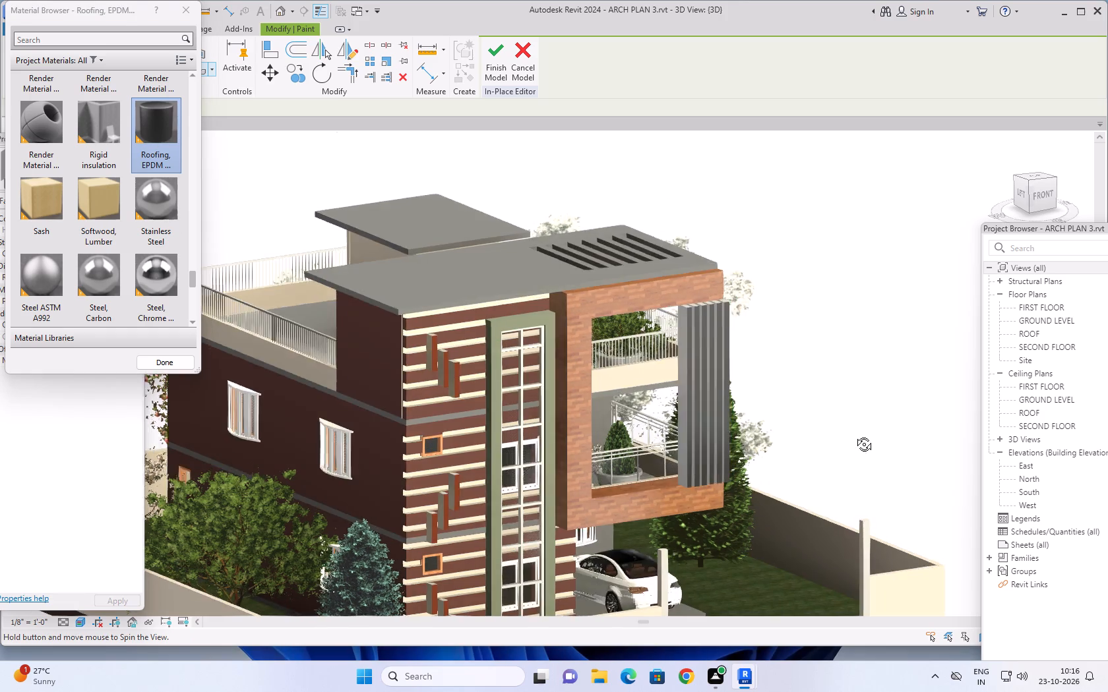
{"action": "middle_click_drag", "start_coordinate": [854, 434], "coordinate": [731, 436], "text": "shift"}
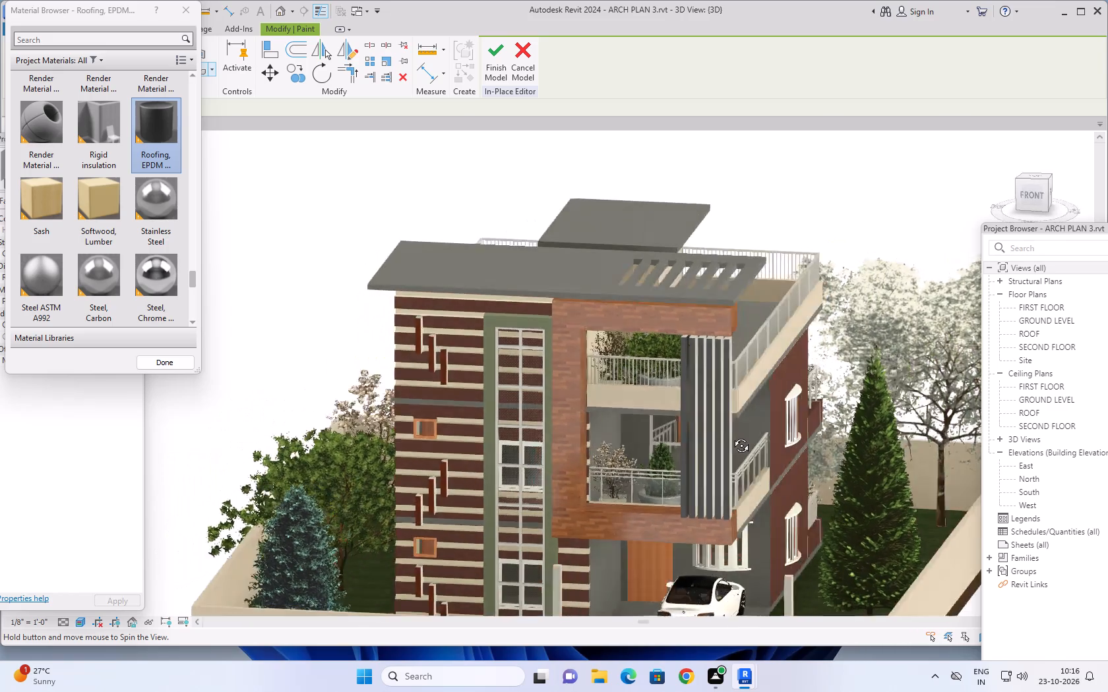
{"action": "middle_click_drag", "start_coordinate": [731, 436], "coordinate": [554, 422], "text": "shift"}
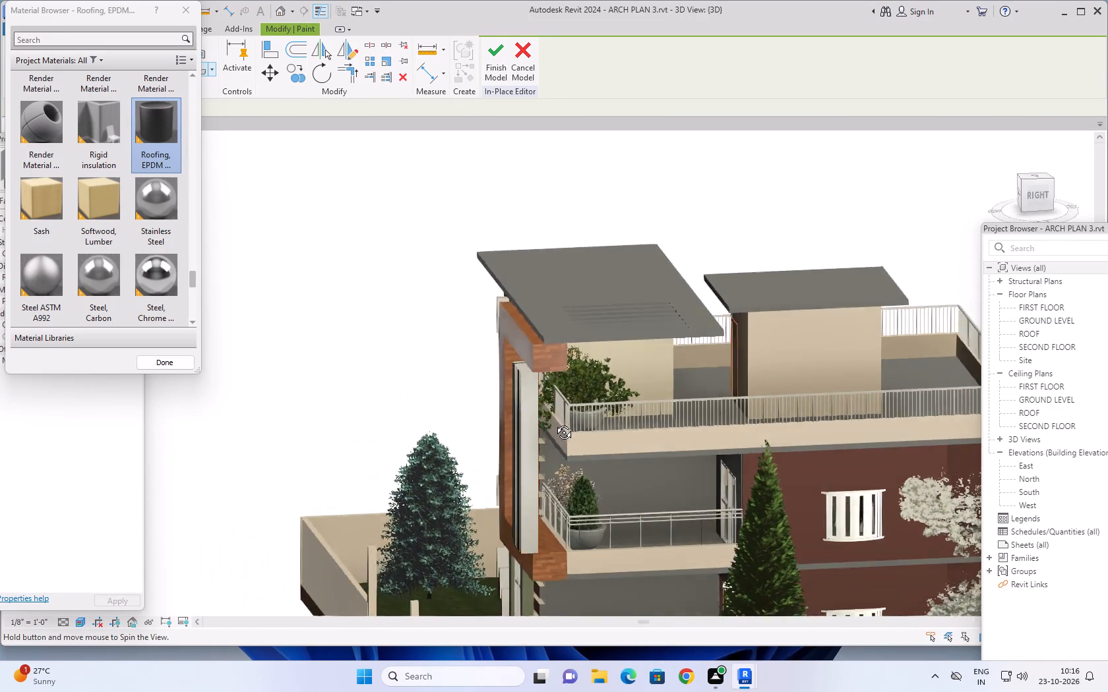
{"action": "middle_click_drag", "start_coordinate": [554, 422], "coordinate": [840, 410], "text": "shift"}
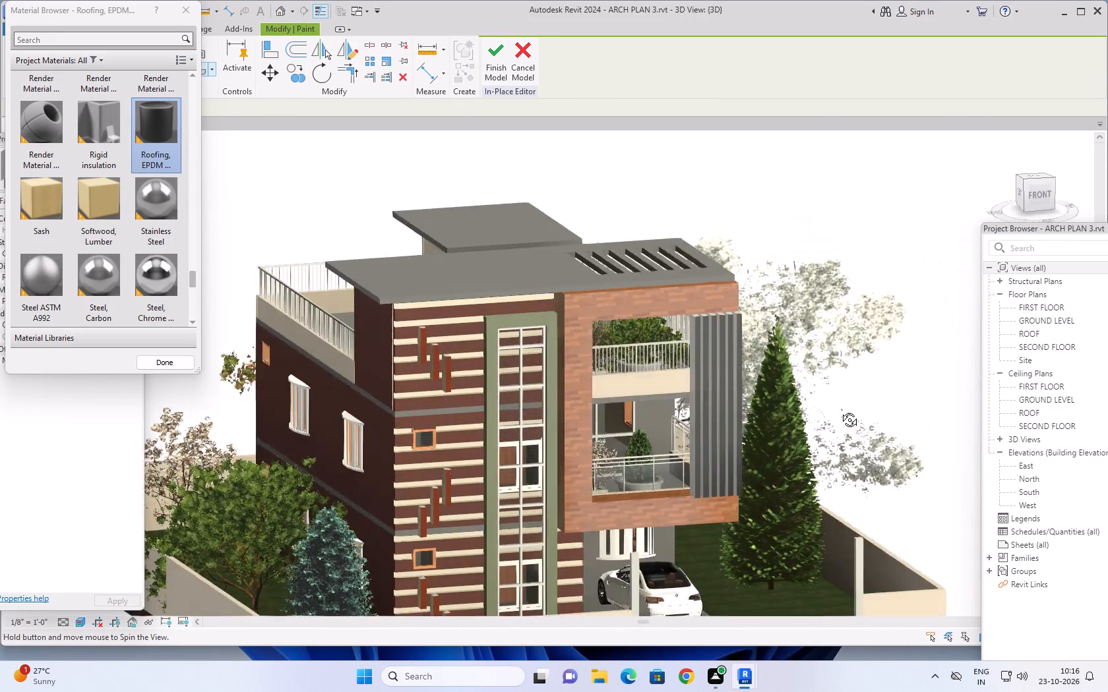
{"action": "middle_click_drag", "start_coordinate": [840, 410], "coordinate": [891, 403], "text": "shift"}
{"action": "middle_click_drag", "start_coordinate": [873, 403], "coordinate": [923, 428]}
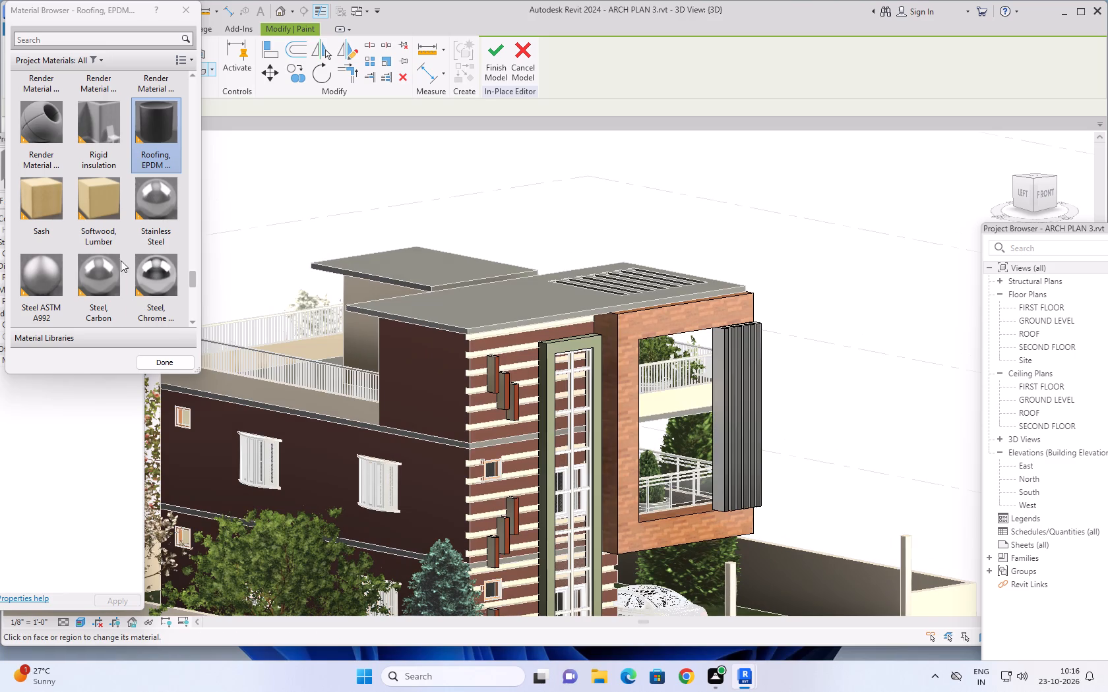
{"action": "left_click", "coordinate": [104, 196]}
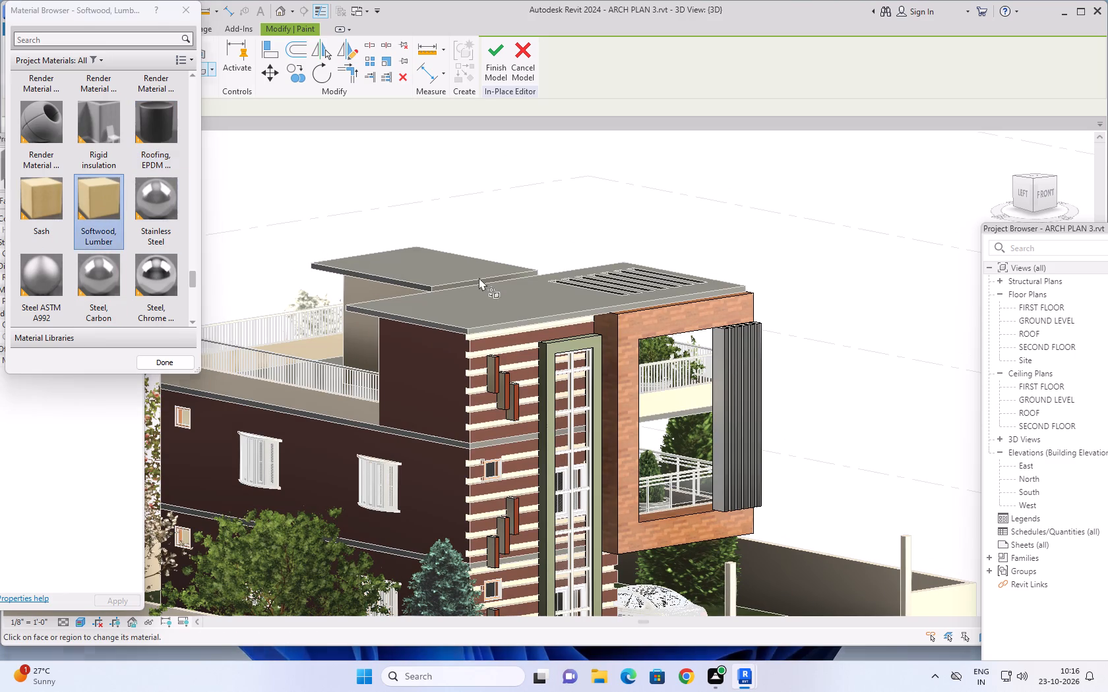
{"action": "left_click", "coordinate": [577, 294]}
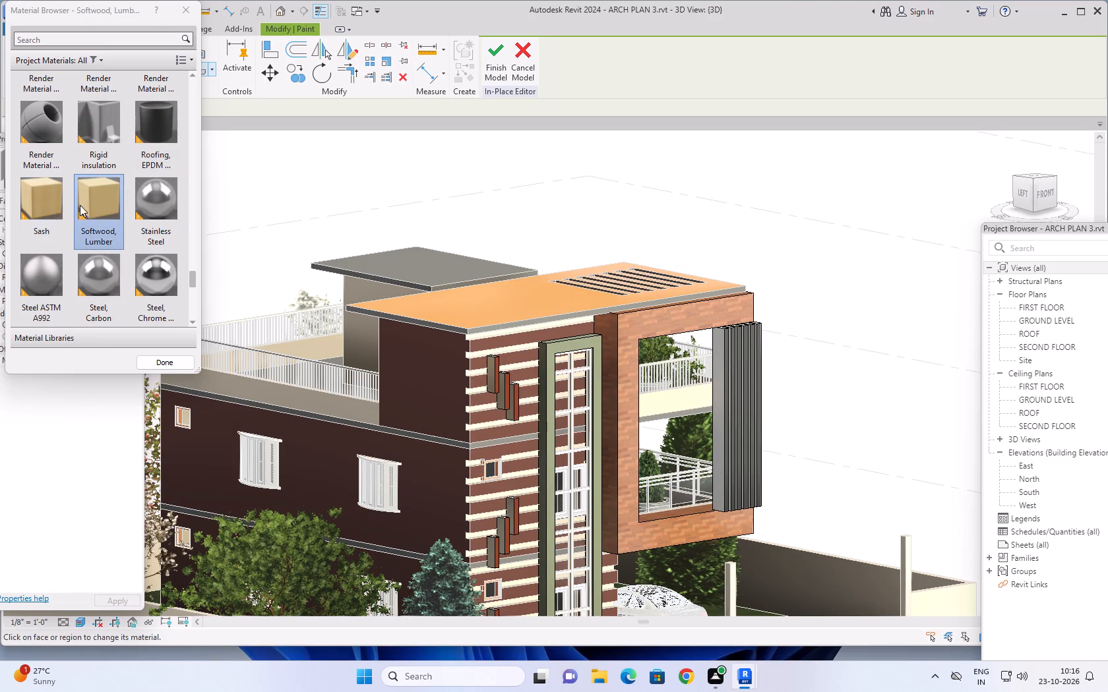
Paint the top face of the main roof slab with Roofing, EPDM Membrane.
{"action": "left_click", "coordinate": [160, 116]}
{"action": "left_click", "coordinate": [489, 295]}
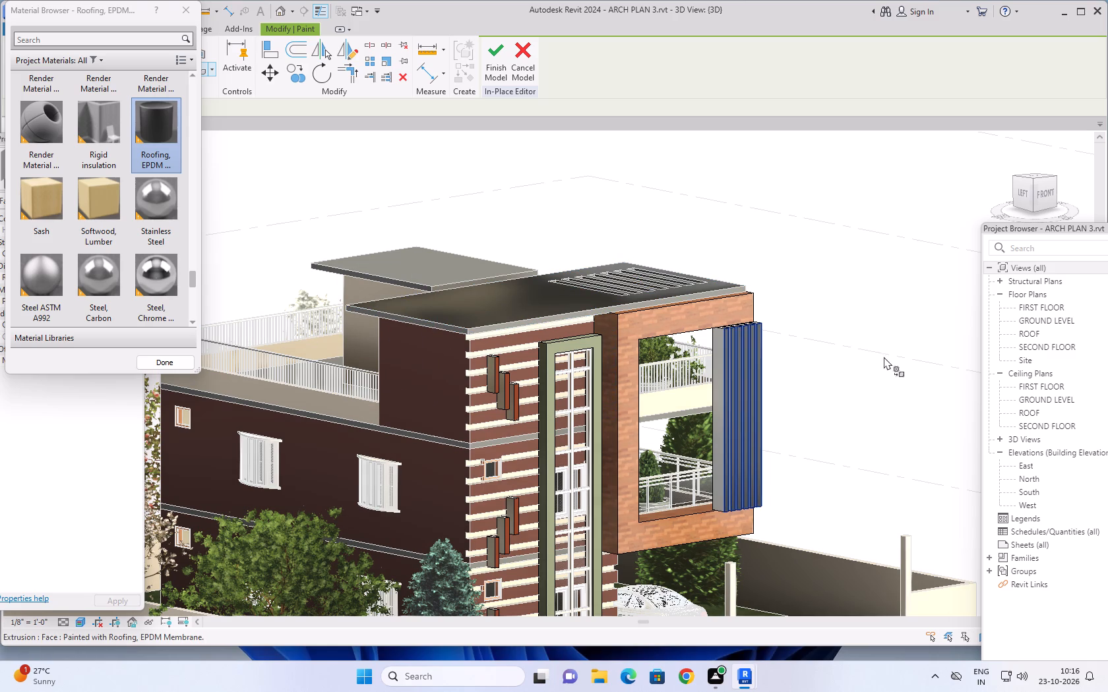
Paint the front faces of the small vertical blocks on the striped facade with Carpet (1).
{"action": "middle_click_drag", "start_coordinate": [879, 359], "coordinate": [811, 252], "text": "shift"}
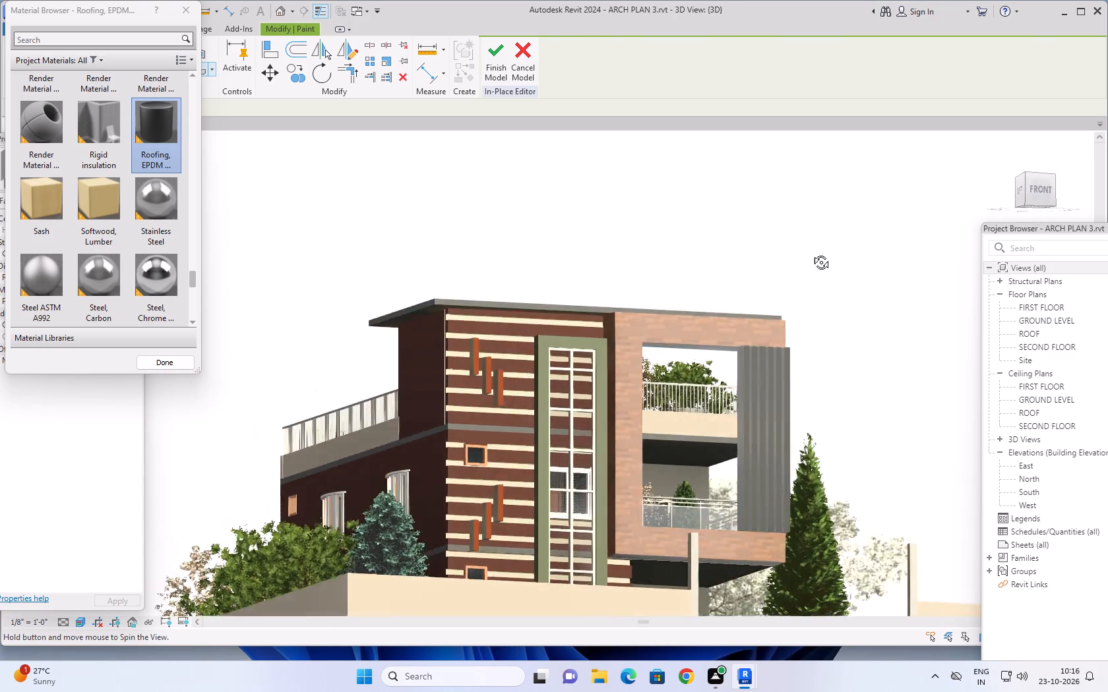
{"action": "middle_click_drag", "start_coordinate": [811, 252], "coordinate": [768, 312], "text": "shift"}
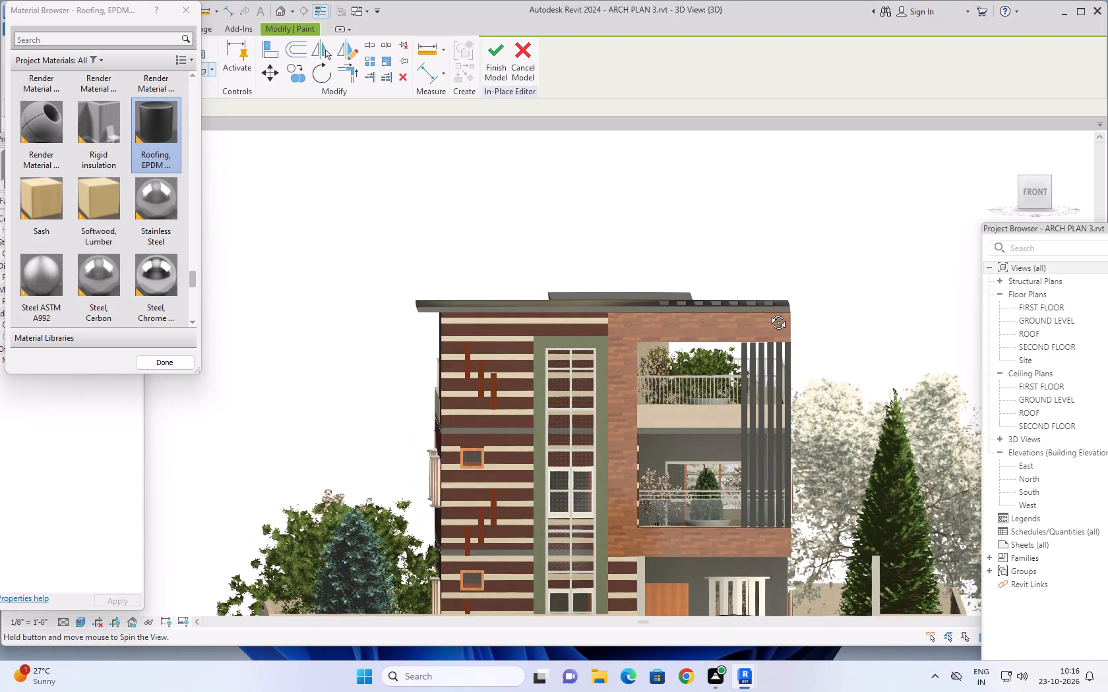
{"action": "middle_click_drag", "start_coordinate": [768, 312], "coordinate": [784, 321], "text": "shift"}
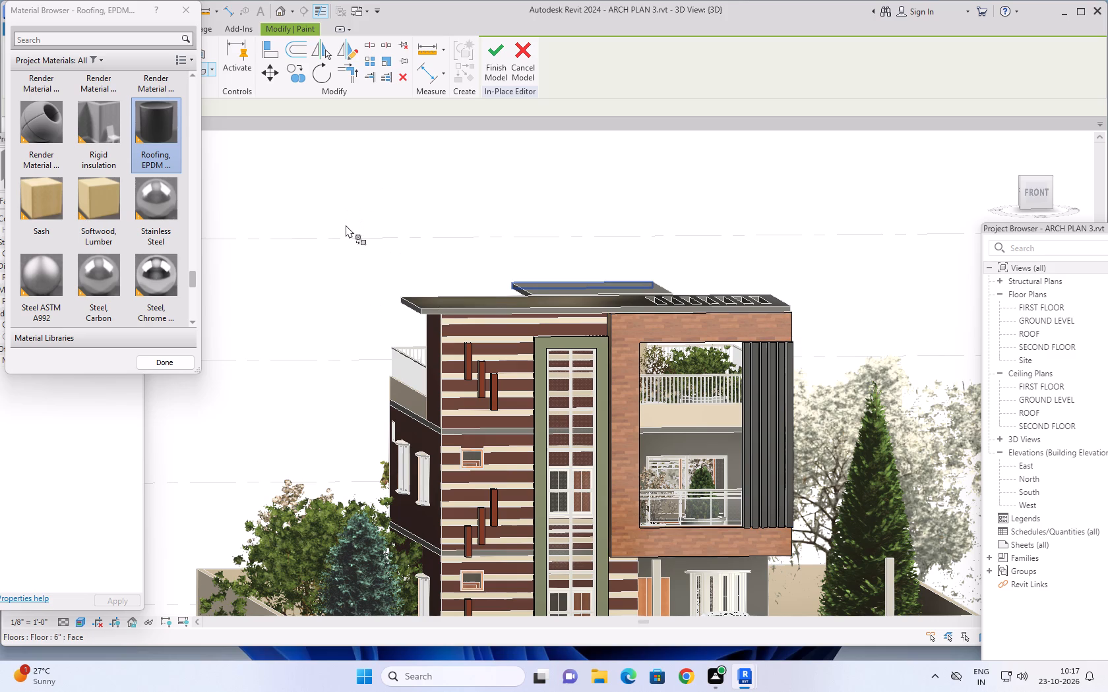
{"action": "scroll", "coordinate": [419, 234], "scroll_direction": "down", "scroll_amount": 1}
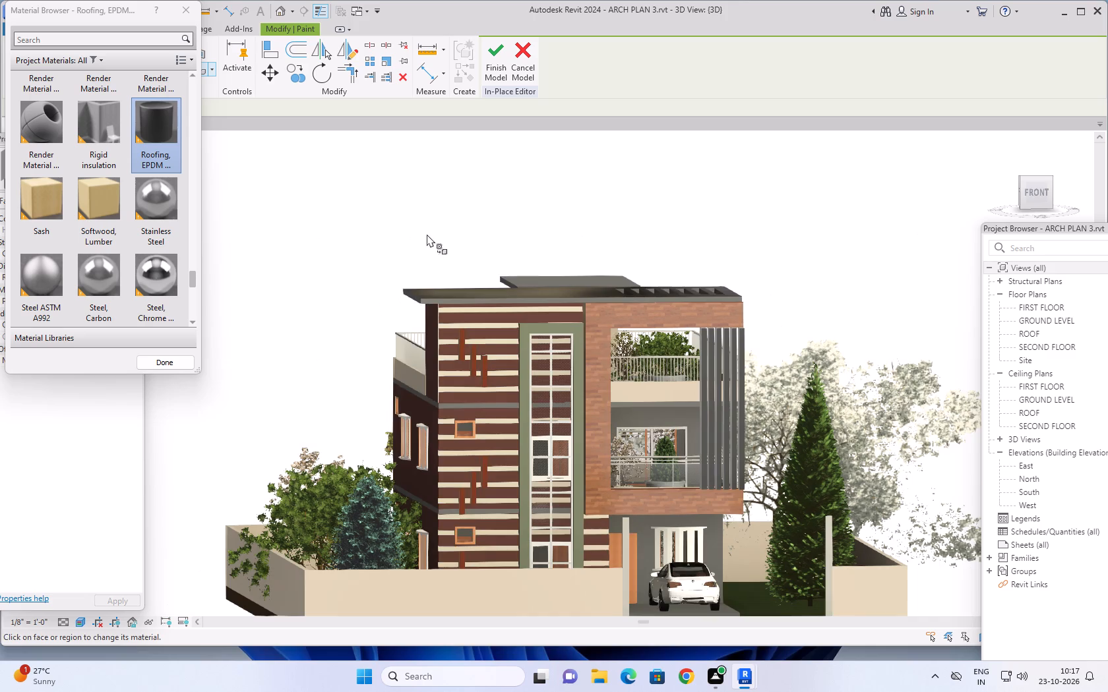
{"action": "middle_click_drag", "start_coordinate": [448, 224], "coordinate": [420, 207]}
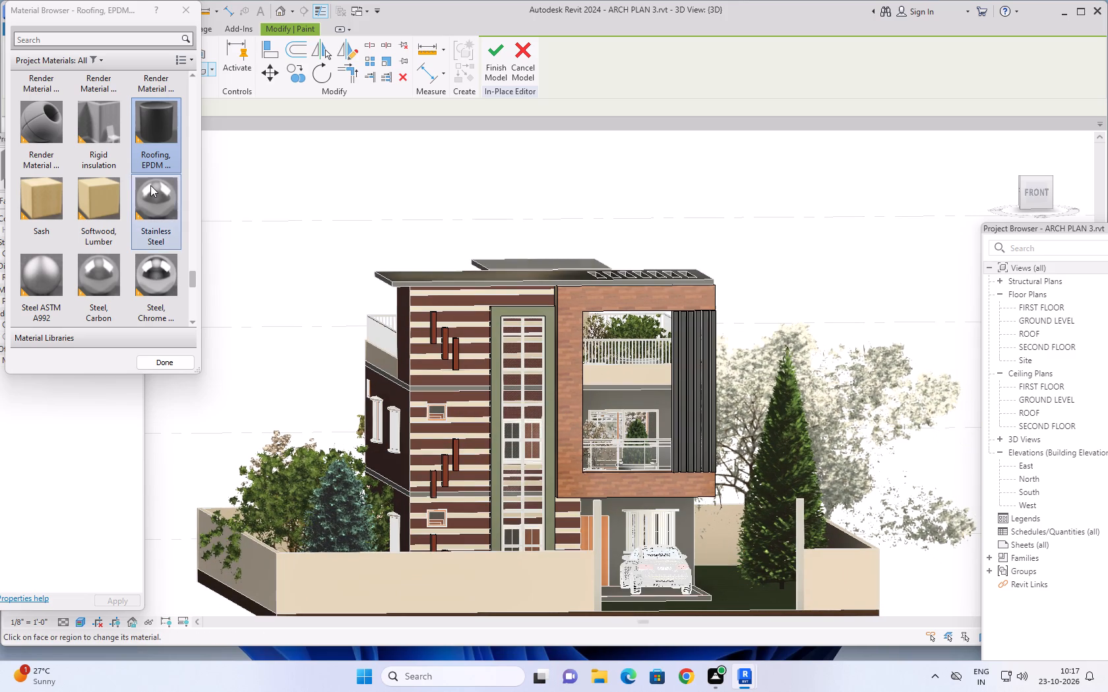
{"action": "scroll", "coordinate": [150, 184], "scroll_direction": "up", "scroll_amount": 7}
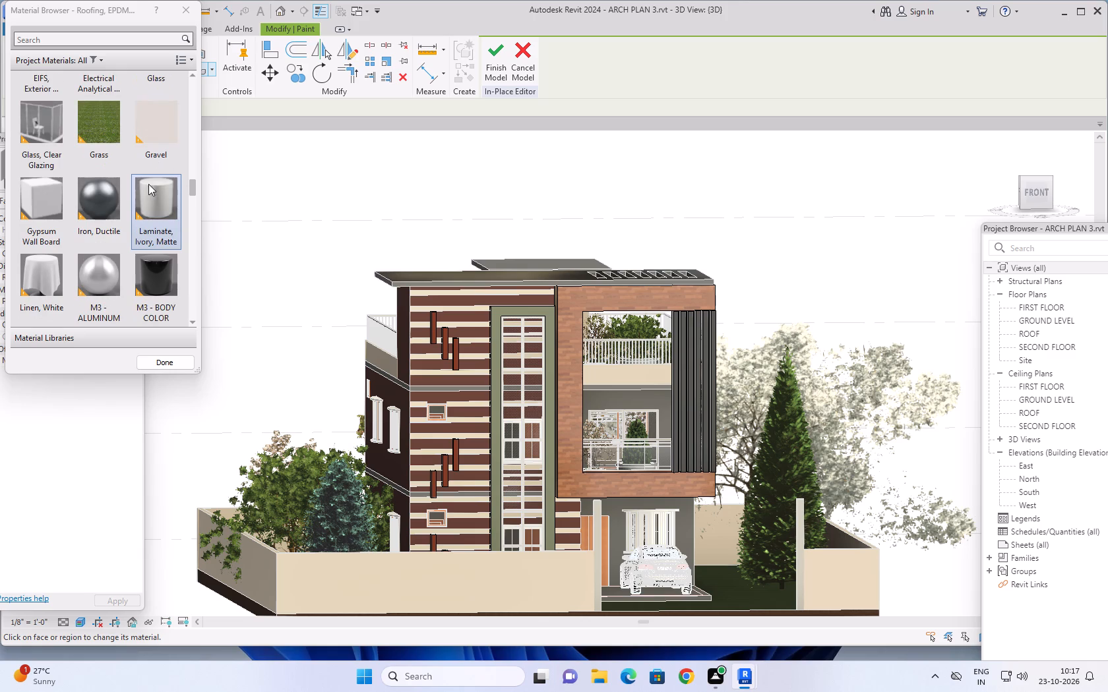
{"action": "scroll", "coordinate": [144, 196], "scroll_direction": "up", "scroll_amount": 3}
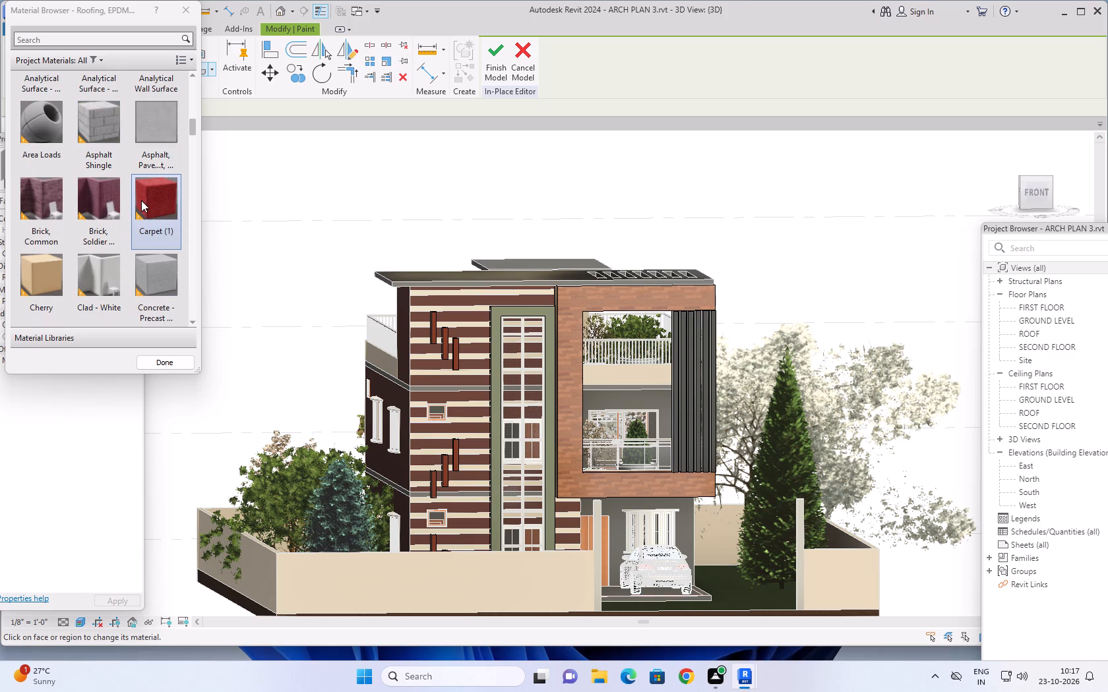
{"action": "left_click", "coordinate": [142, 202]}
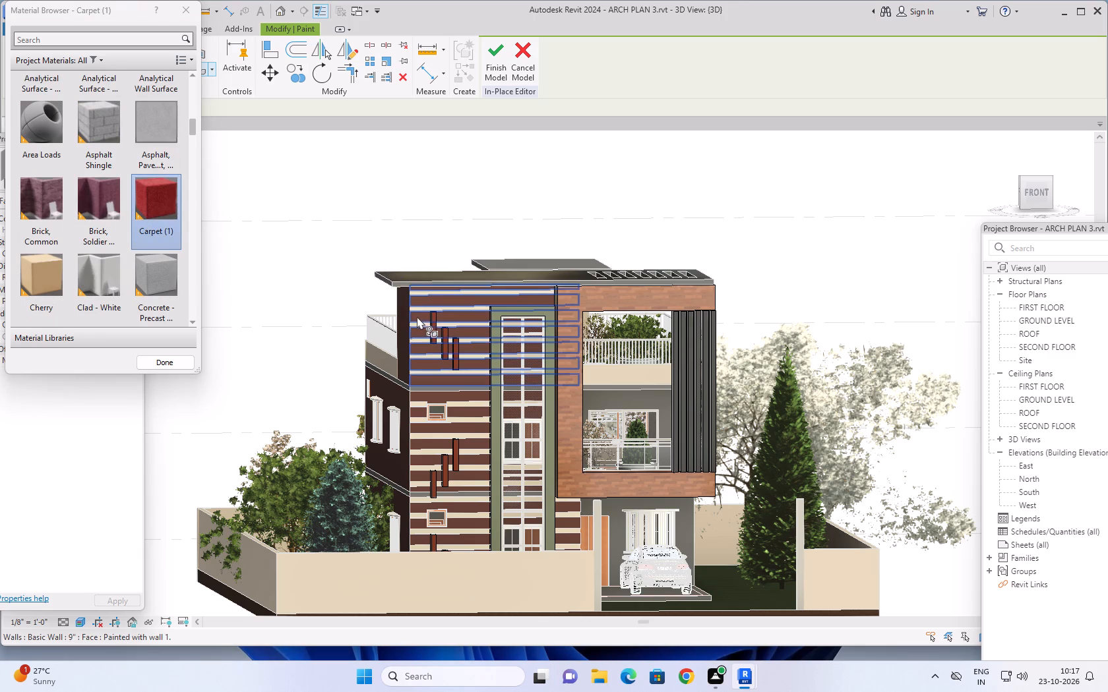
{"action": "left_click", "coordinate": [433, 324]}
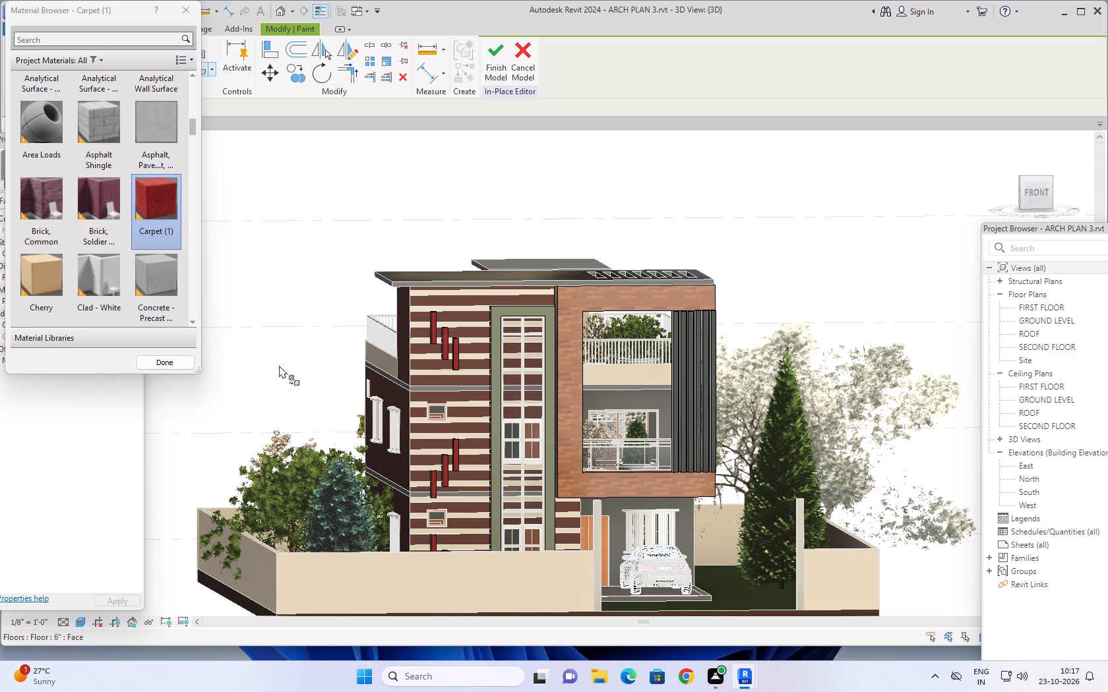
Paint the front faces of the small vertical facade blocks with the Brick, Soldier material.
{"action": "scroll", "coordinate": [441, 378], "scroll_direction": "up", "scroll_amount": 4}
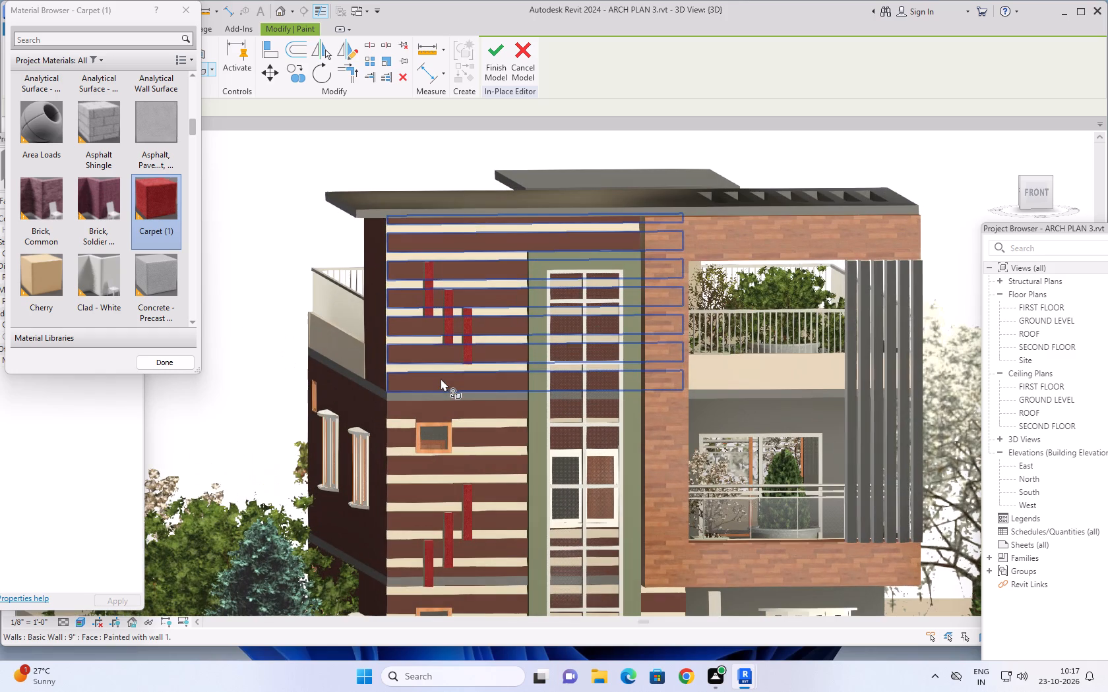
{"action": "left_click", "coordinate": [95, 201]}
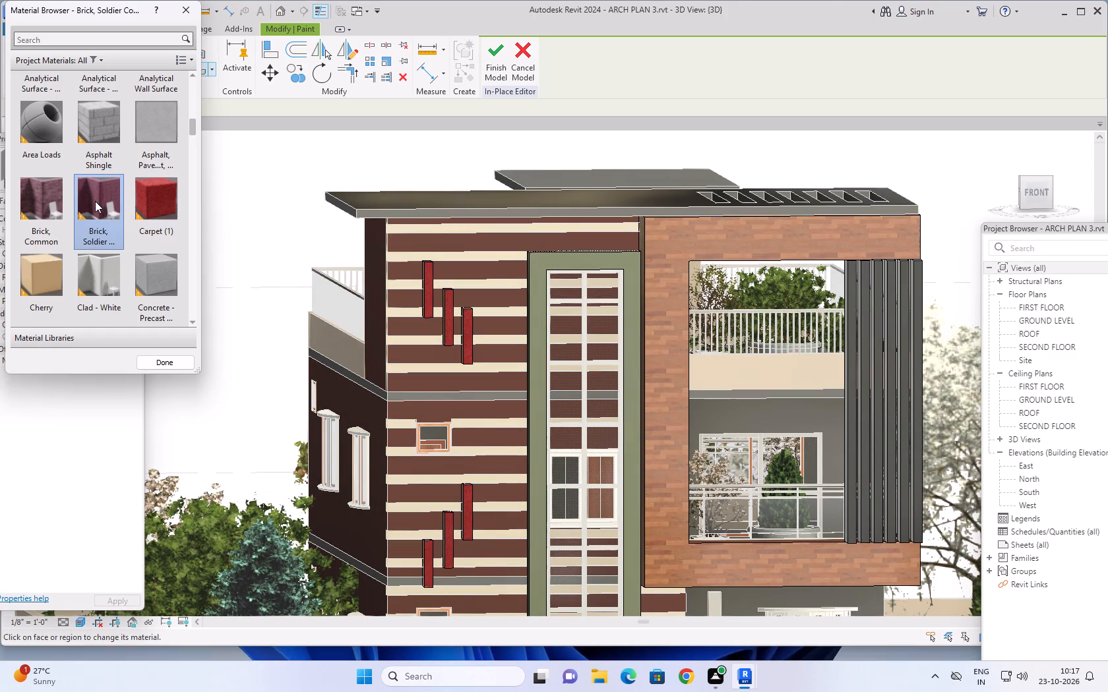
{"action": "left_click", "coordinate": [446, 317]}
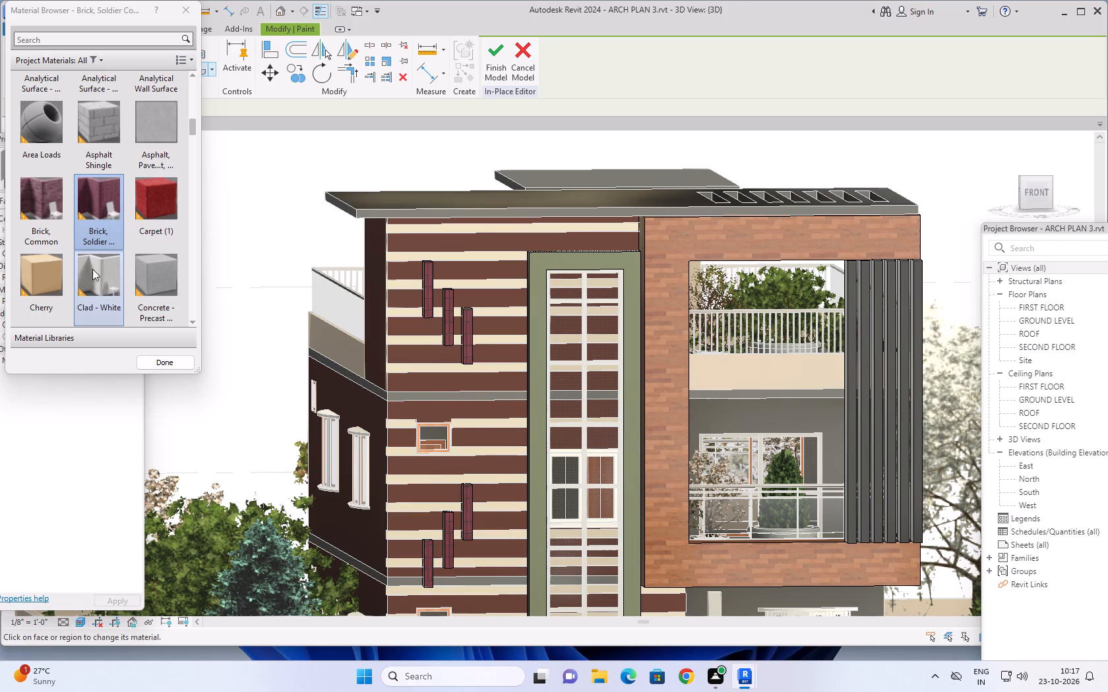
Paint the front faces of the small vertical facade blocks with Cherry.
{"action": "left_click", "coordinate": [44, 274]}
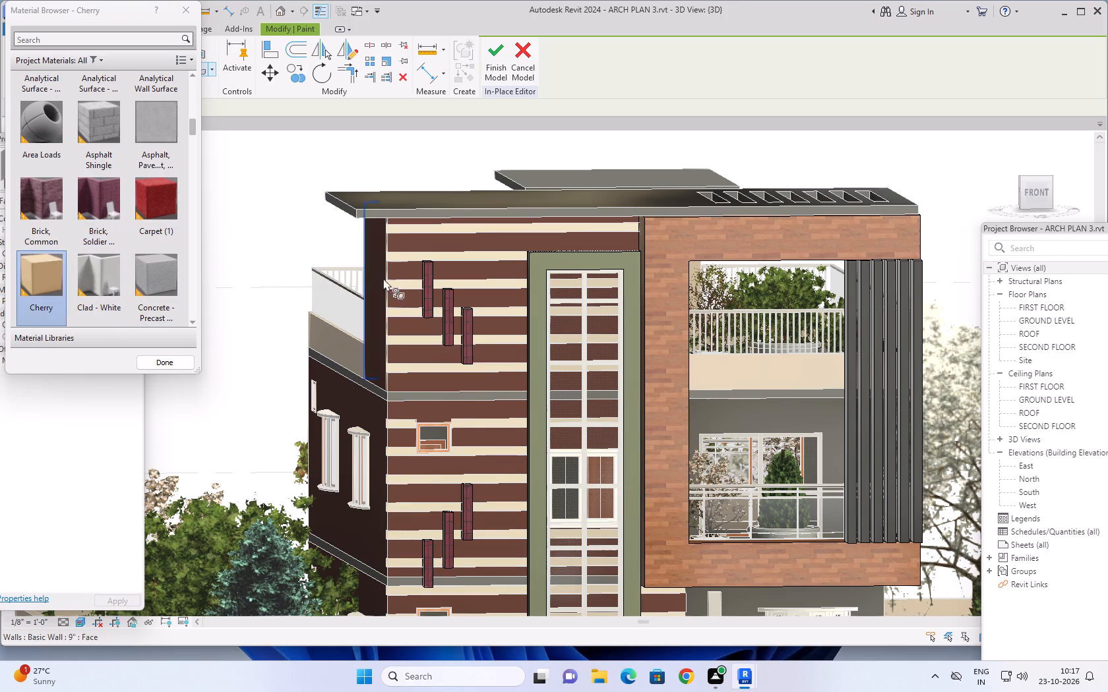
{"action": "left_click", "coordinate": [429, 278]}
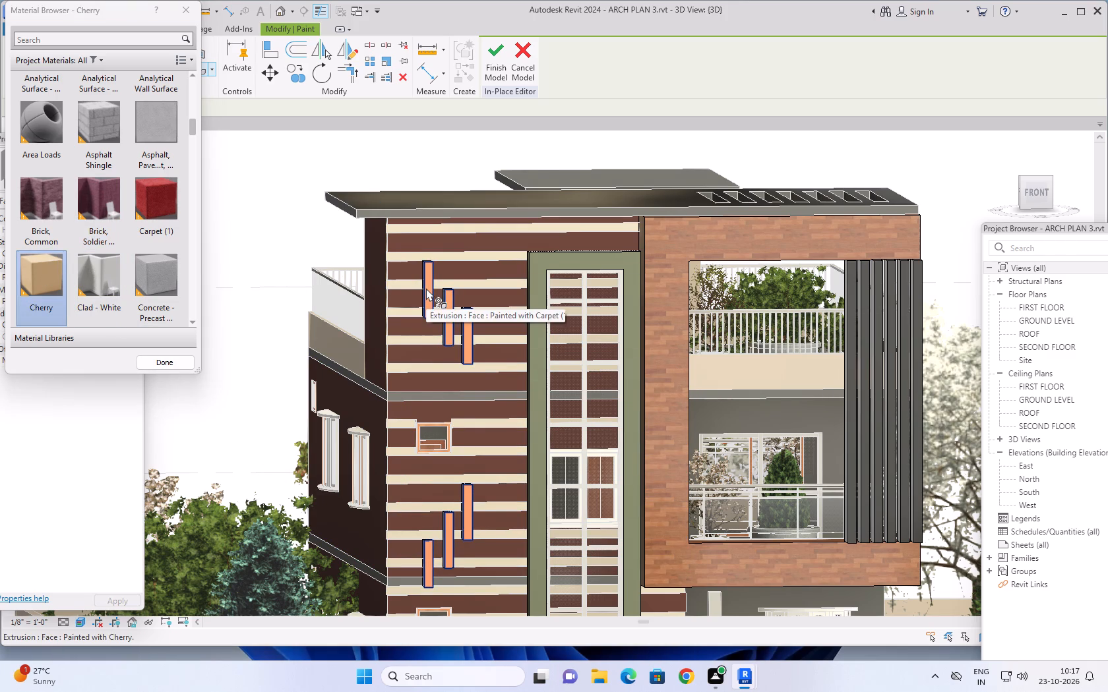
{"action": "scroll", "coordinate": [426, 290], "scroll_direction": "down", "scroll_amount": 1}
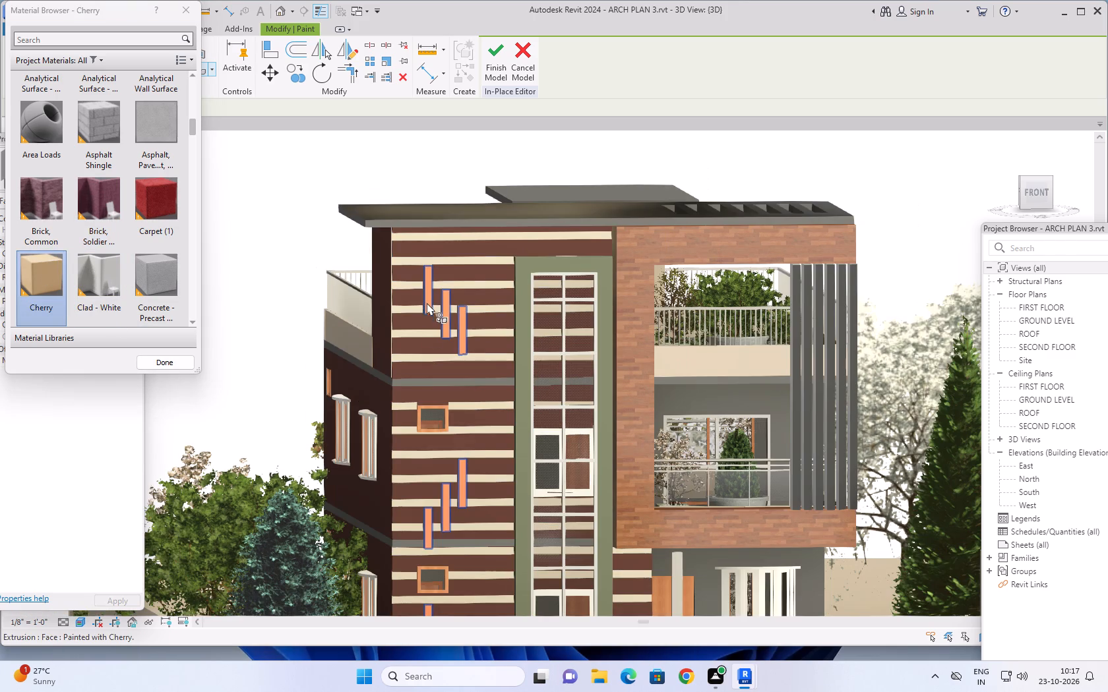
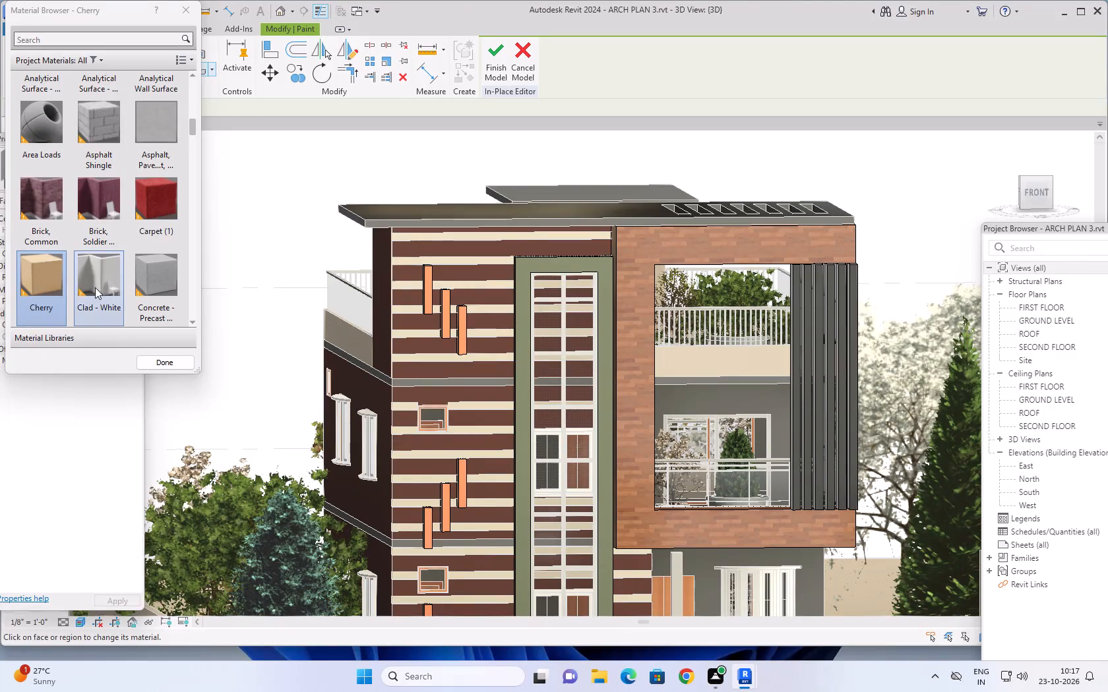
Paint the front faces of the small vertical facade blocks with Aluminum.
{"action": "scroll", "coordinate": [106, 242], "scroll_direction": "up", "scroll_amount": 2}
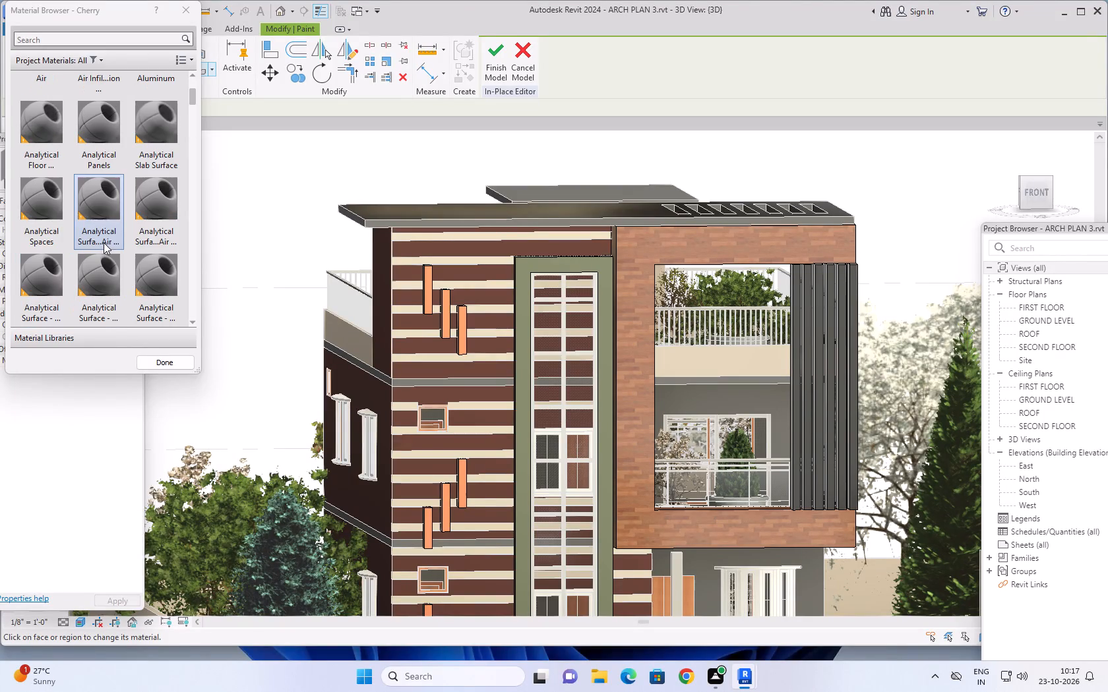
{"action": "scroll", "coordinate": [103, 243], "scroll_direction": "up", "scroll_amount": 1}
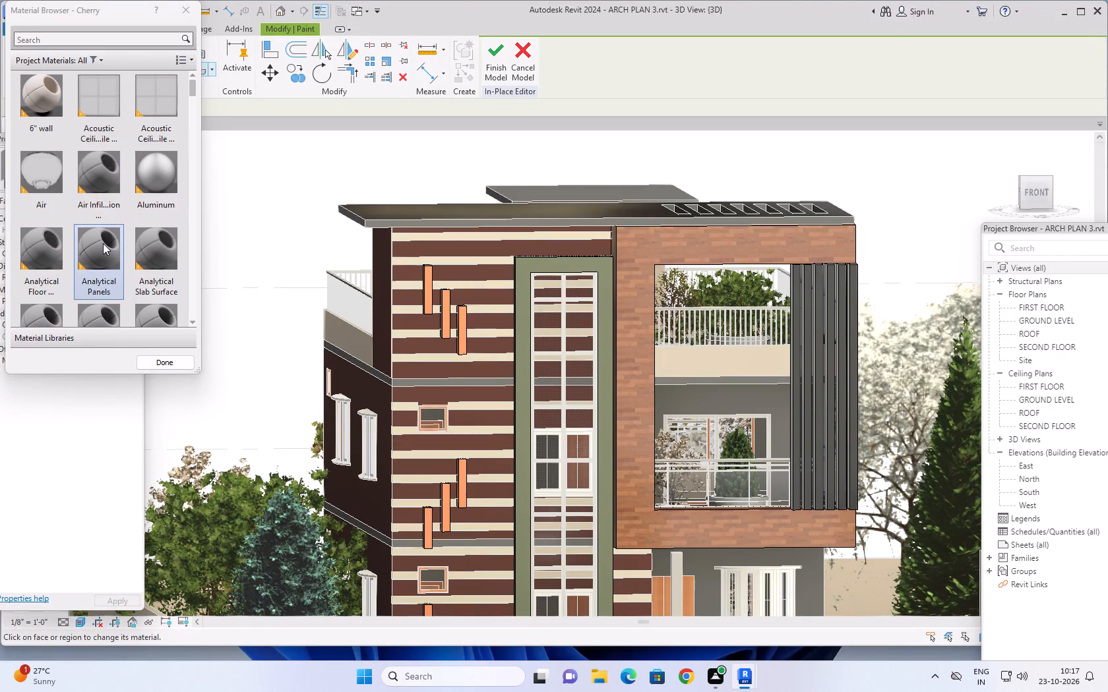
{"action": "scroll", "coordinate": [103, 243], "scroll_direction": "up", "scroll_amount": 5}
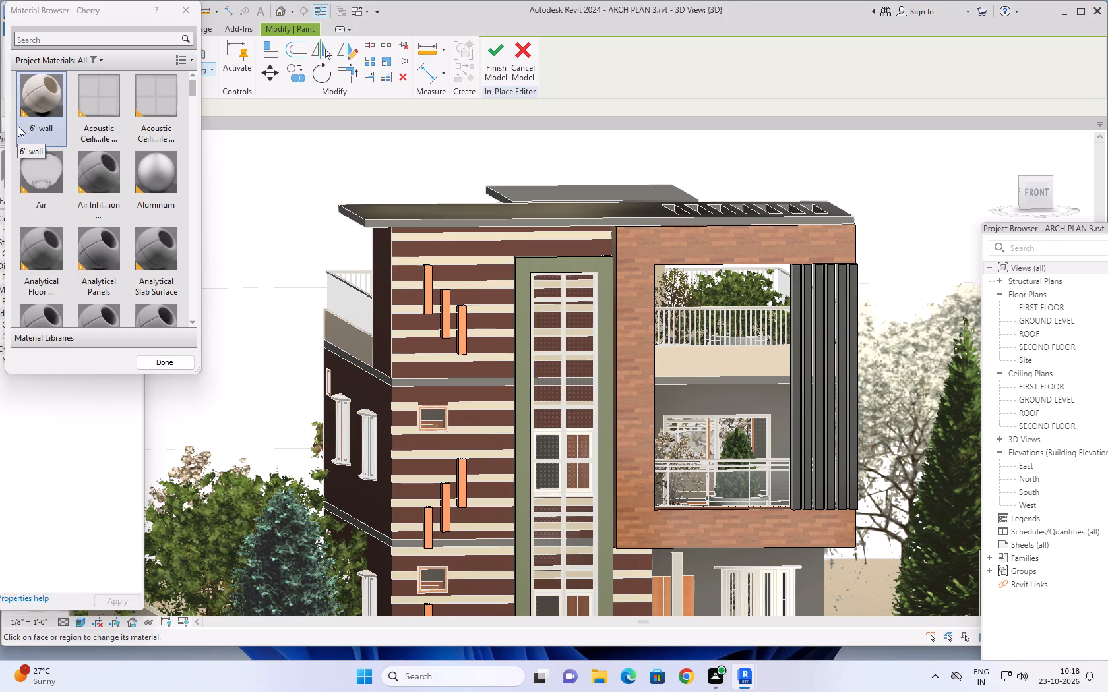
{"action": "left_click", "coordinate": [153, 173]}
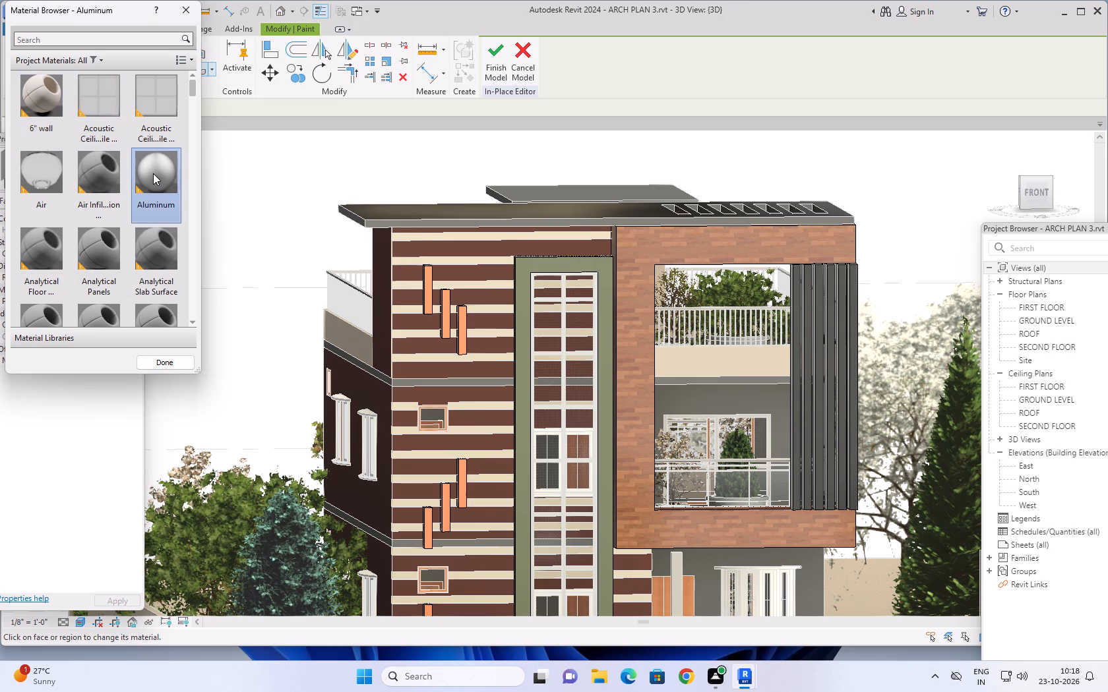
{"action": "left_click", "coordinate": [429, 293]}
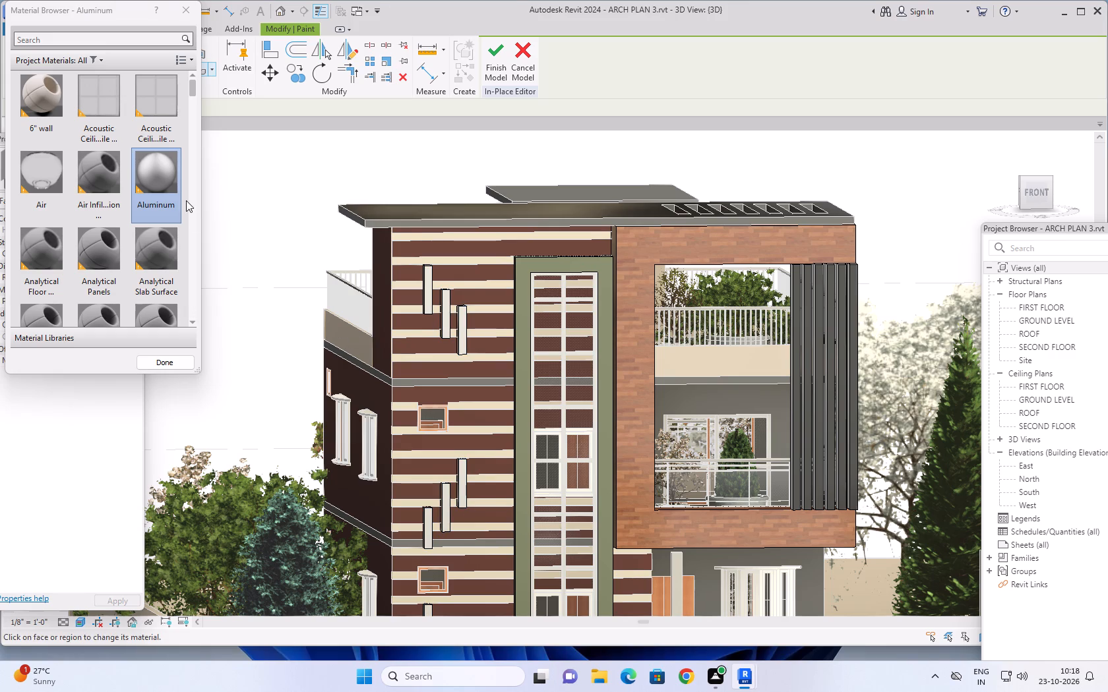
Look through the project materials for a suitable finish for the front walls.
{"action": "scroll", "coordinate": [123, 175], "scroll_direction": "down", "scroll_amount": 4}
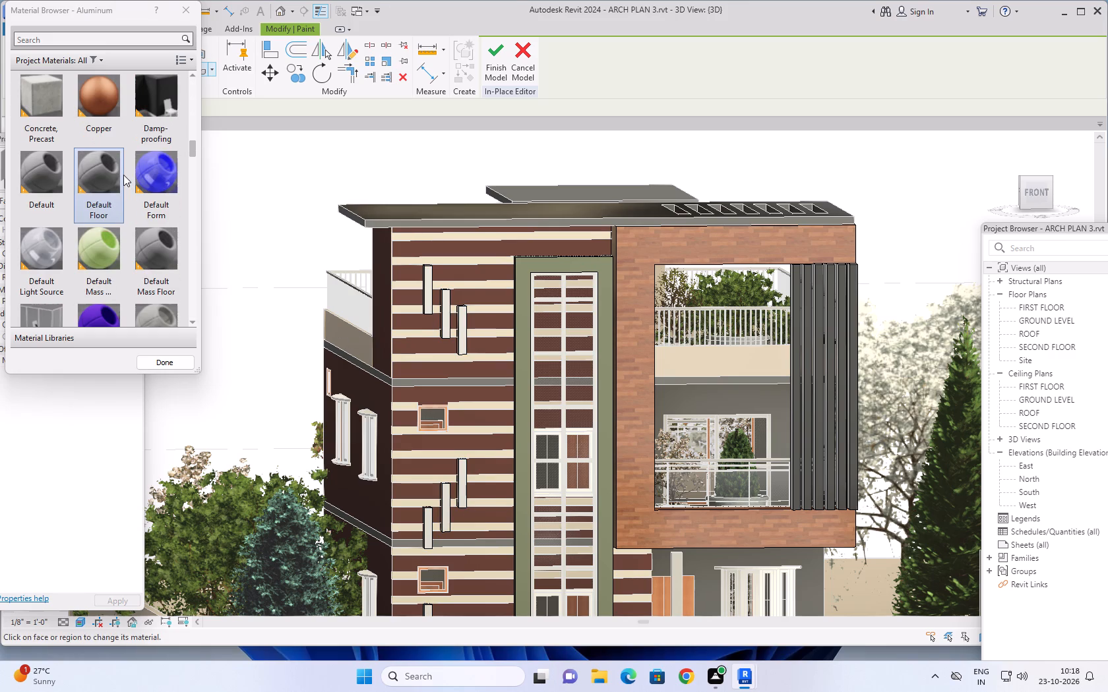
{"action": "scroll", "coordinate": [123, 175], "scroll_direction": "down", "scroll_amount": 1}
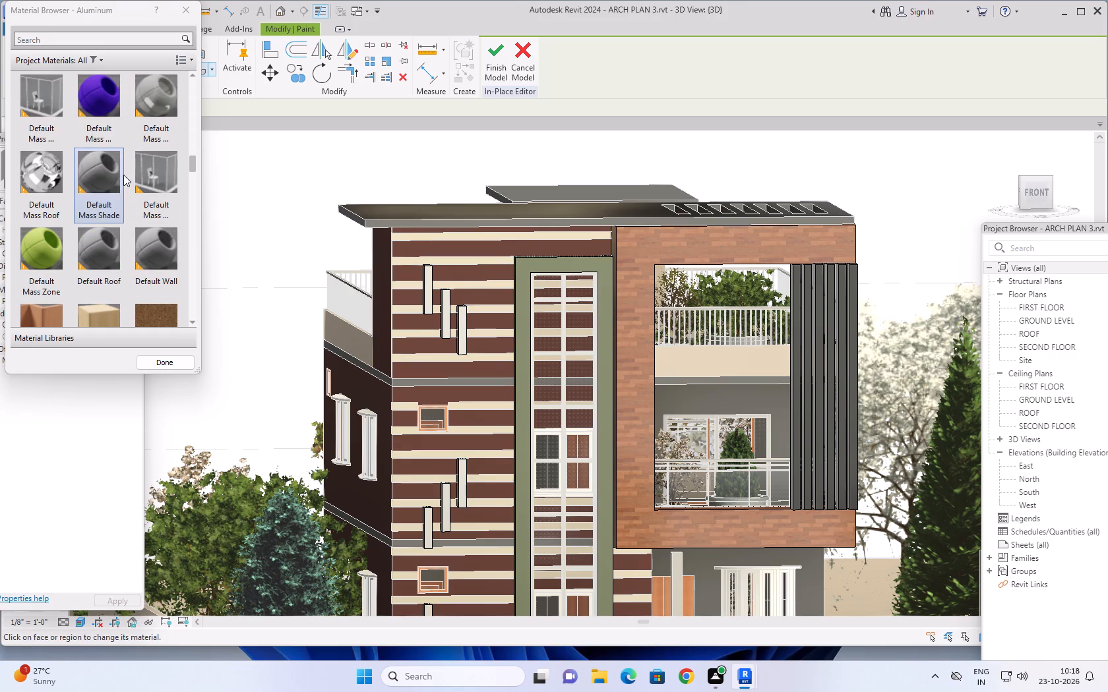
{"action": "scroll", "coordinate": [123, 175], "scroll_direction": "down", "scroll_amount": 1}
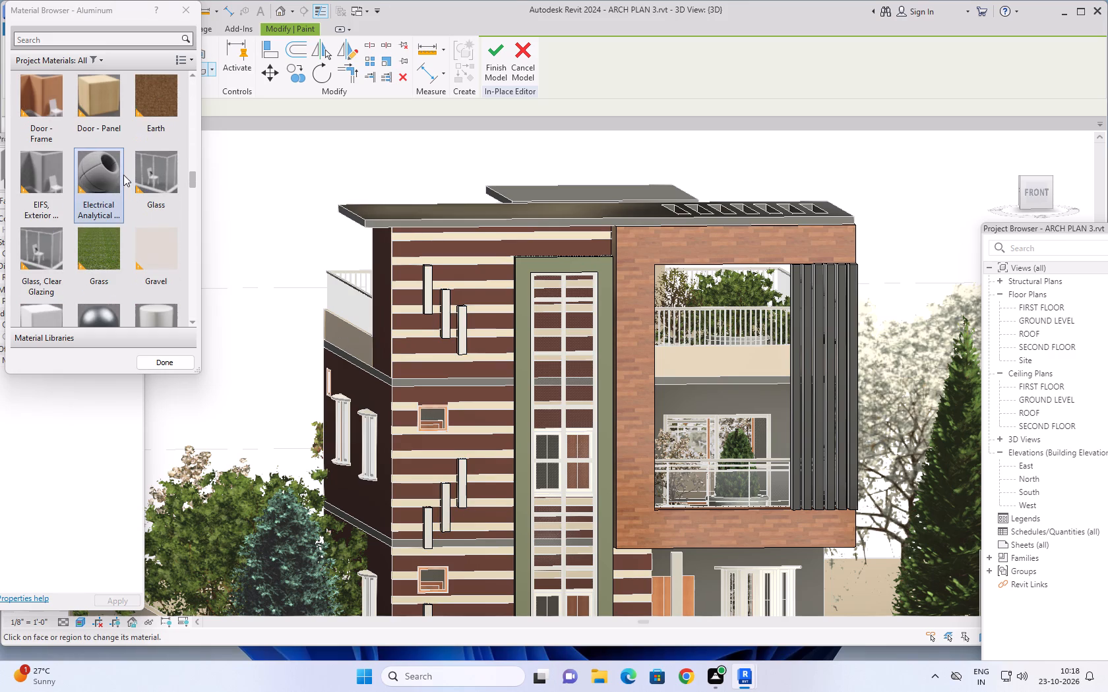
{"action": "scroll", "coordinate": [123, 175], "scroll_direction": "down", "scroll_amount": 1}
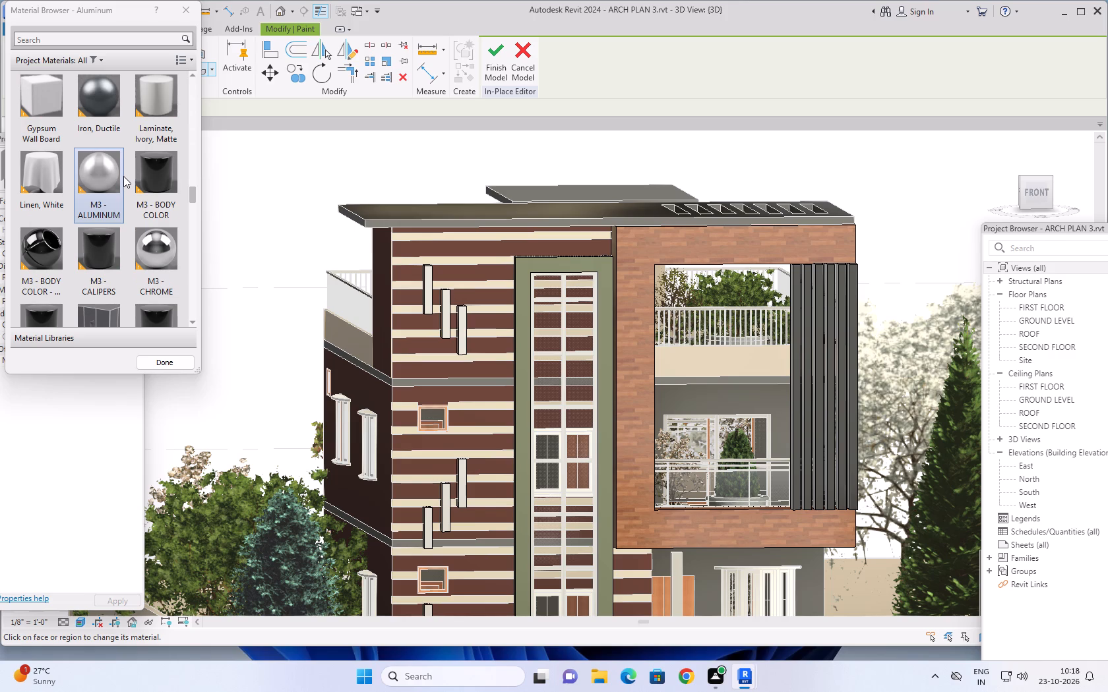
{"action": "scroll", "coordinate": [123, 178], "scroll_direction": "down", "scroll_amount": 3}
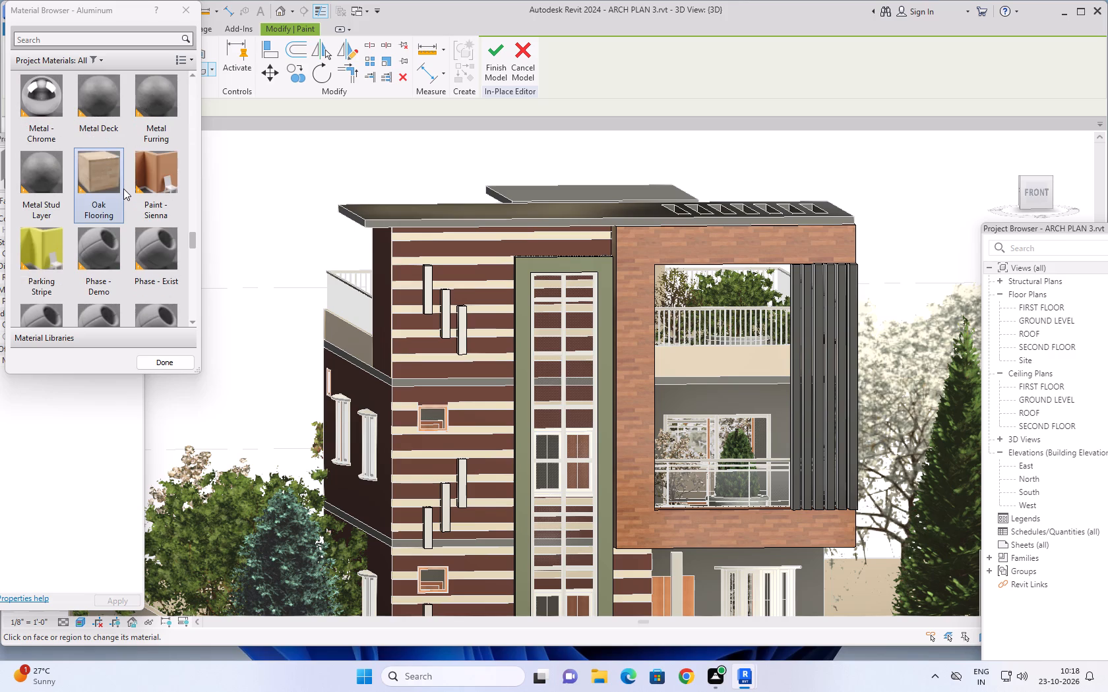
{"action": "scroll", "coordinate": [123, 190], "scroll_direction": "down", "scroll_amount": 2}
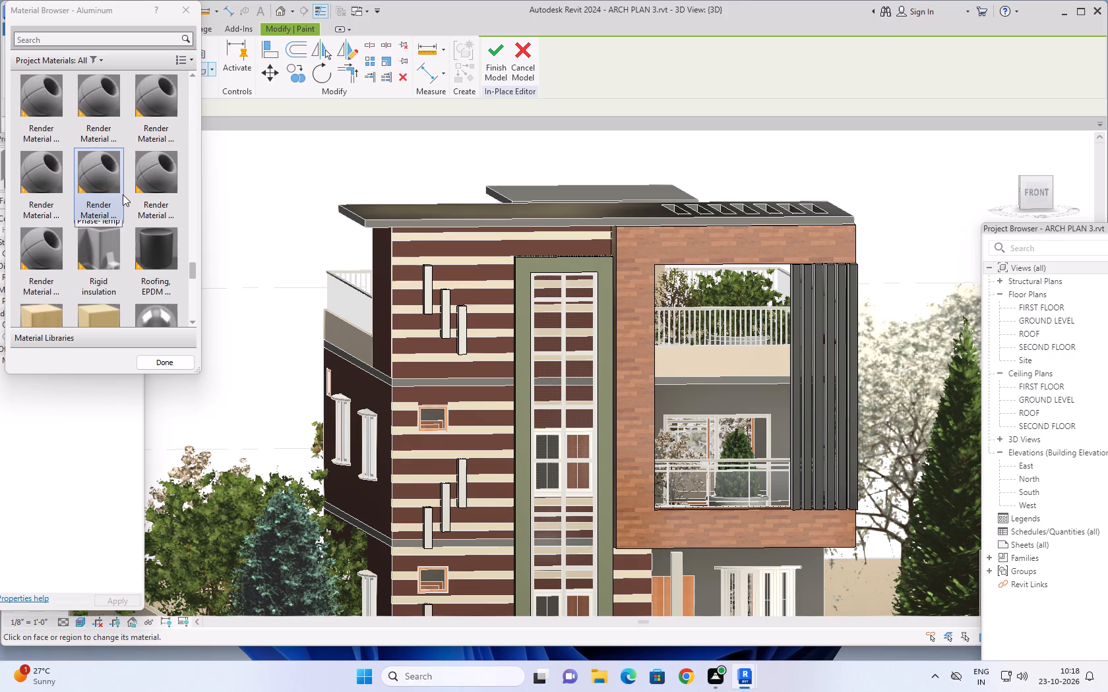
{"action": "scroll", "coordinate": [123, 194], "scroll_direction": "down", "scroll_amount": 3}
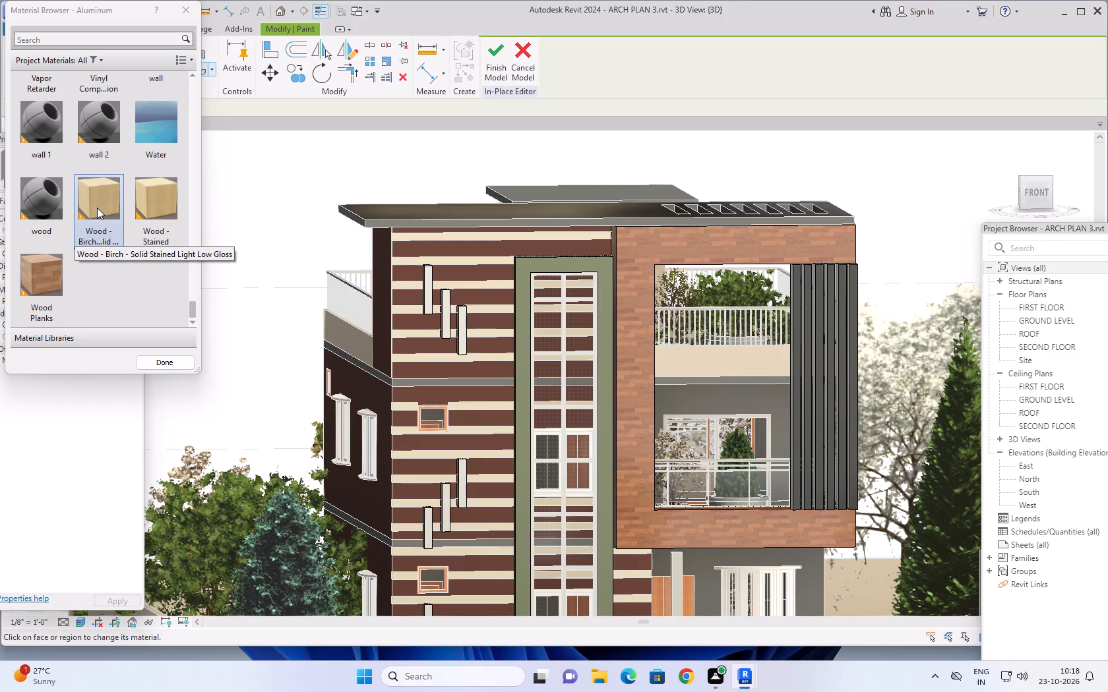
{"action": "scroll", "coordinate": [97, 208], "scroll_direction": "down", "scroll_amount": 2}
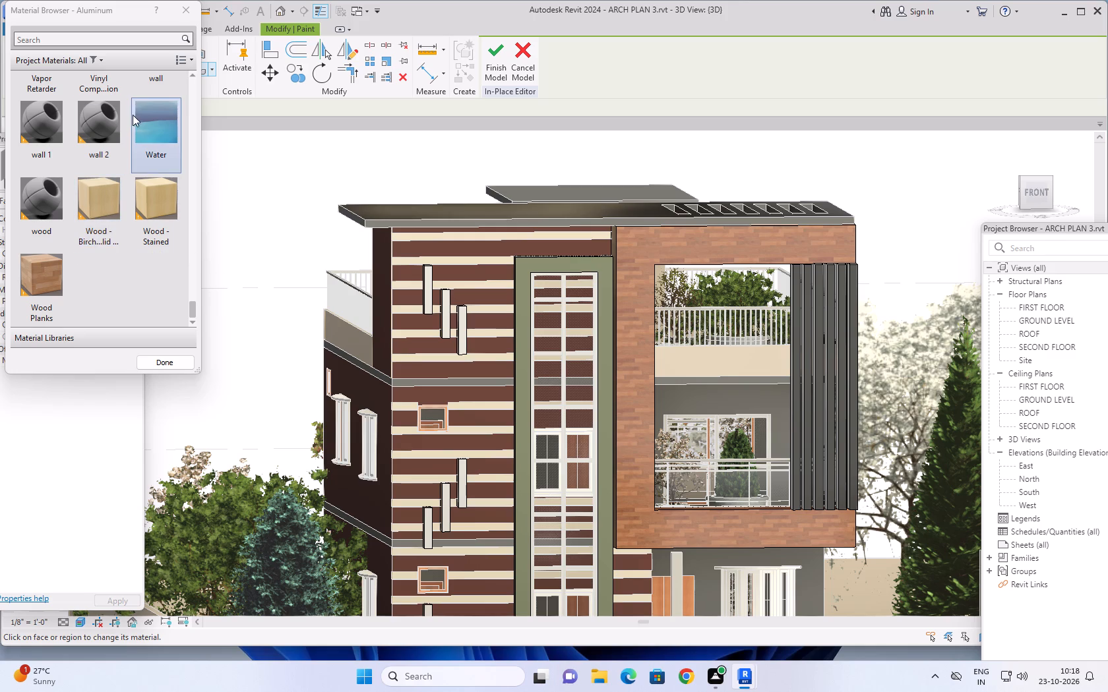
{"action": "left_click", "coordinate": [192, 59]}
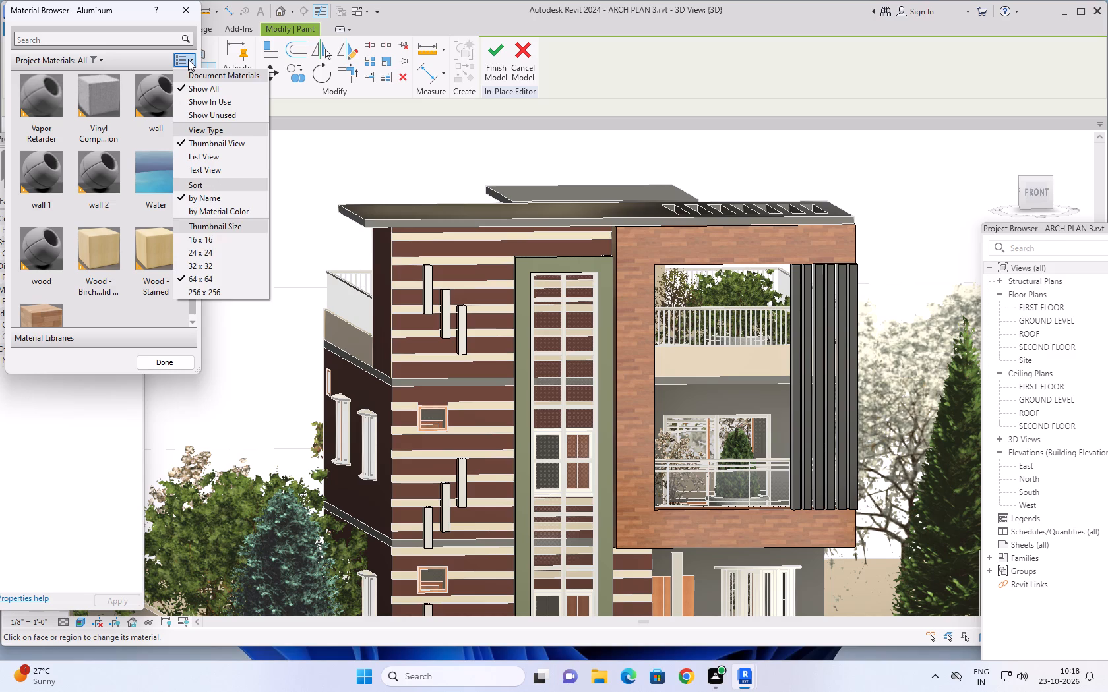
{"action": "left_click", "coordinate": [188, 59]}
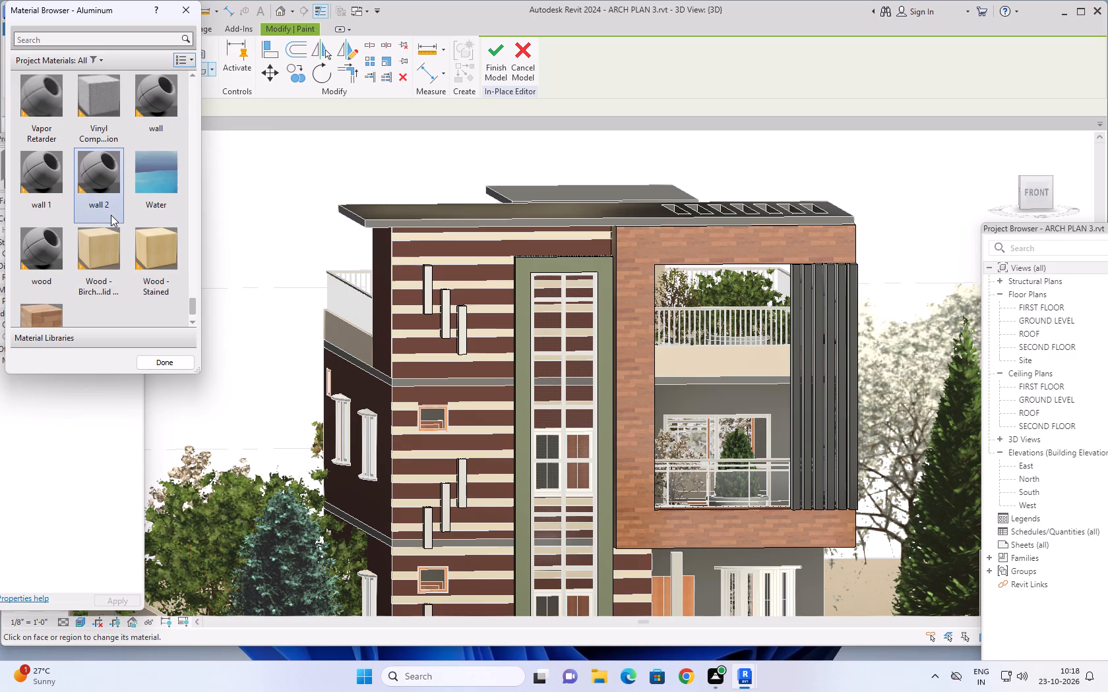
{"action": "scroll", "coordinate": [112, 216], "scroll_direction": "up", "scroll_amount": 18}
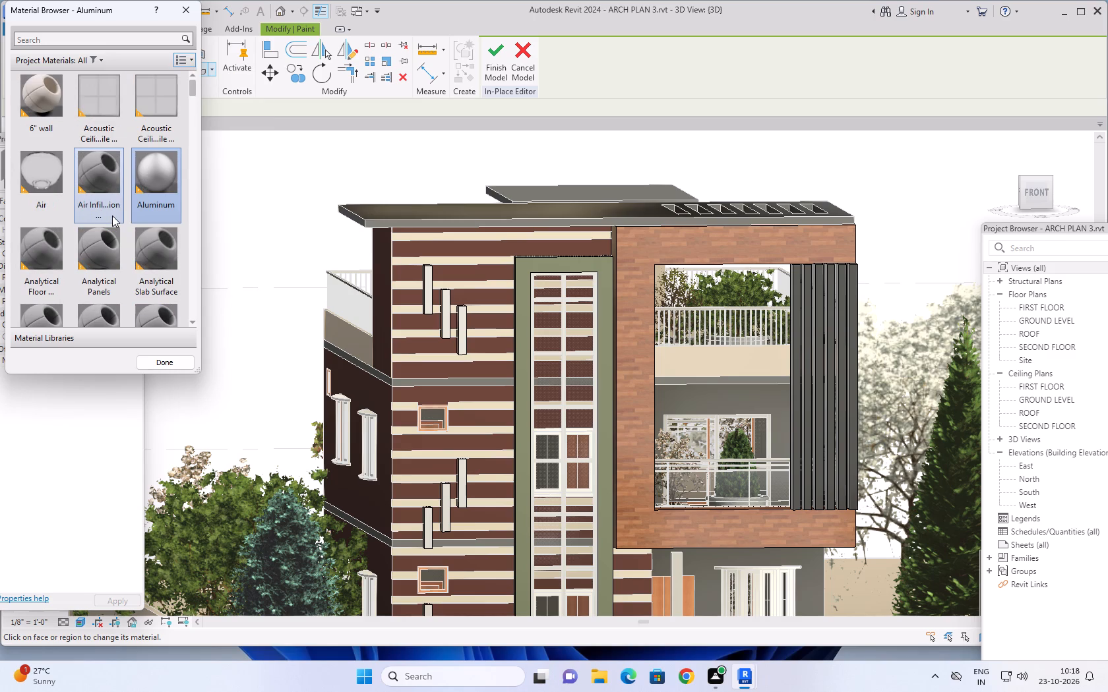
{"action": "scroll", "coordinate": [112, 216], "scroll_direction": "up", "scroll_amount": 3}
{"action": "scroll", "coordinate": [119, 186], "scroll_direction": "down", "scroll_amount": 3}
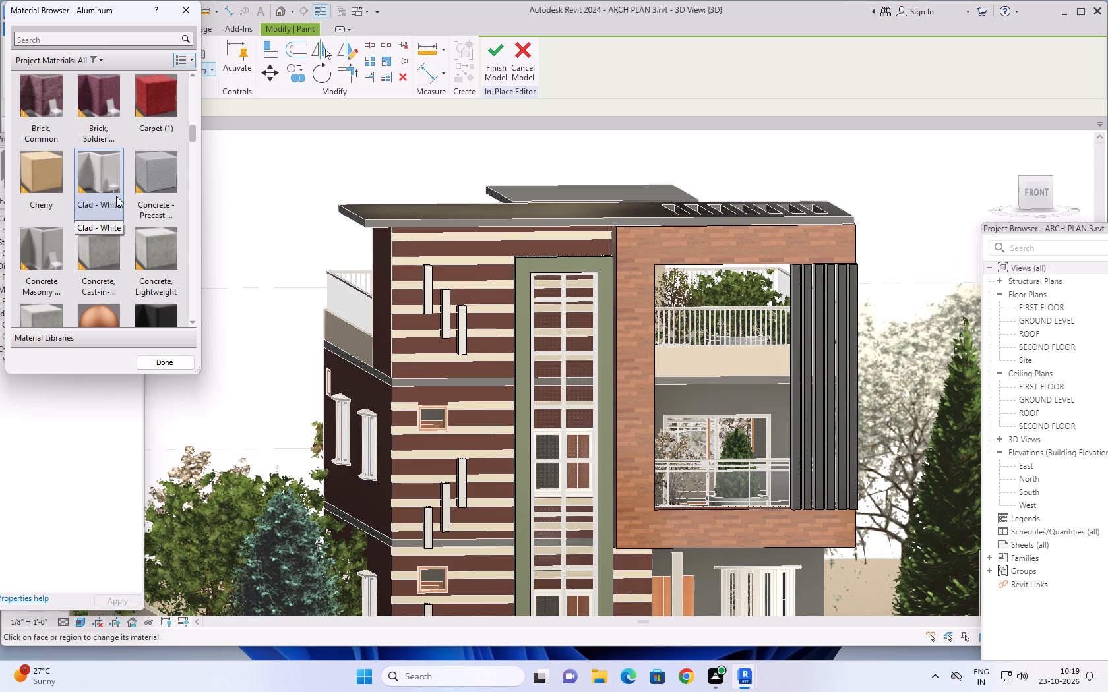
{"action": "scroll", "coordinate": [116, 196], "scroll_direction": "down", "scroll_amount": 1}
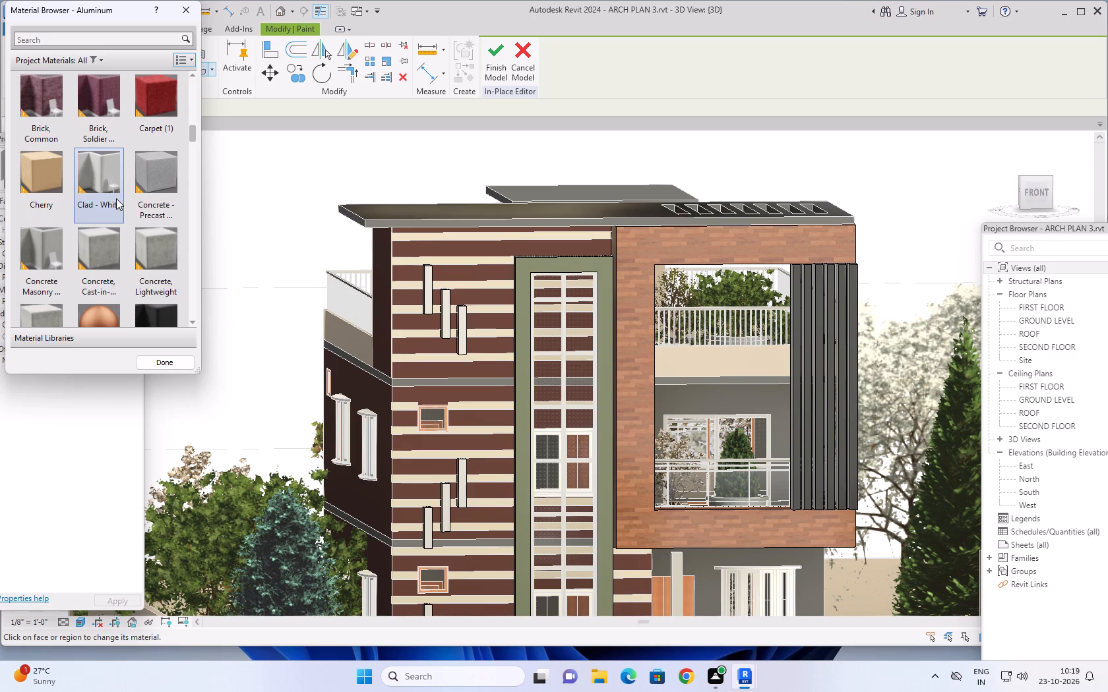
{"action": "scroll", "coordinate": [116, 198], "scroll_direction": "down", "scroll_amount": 1}
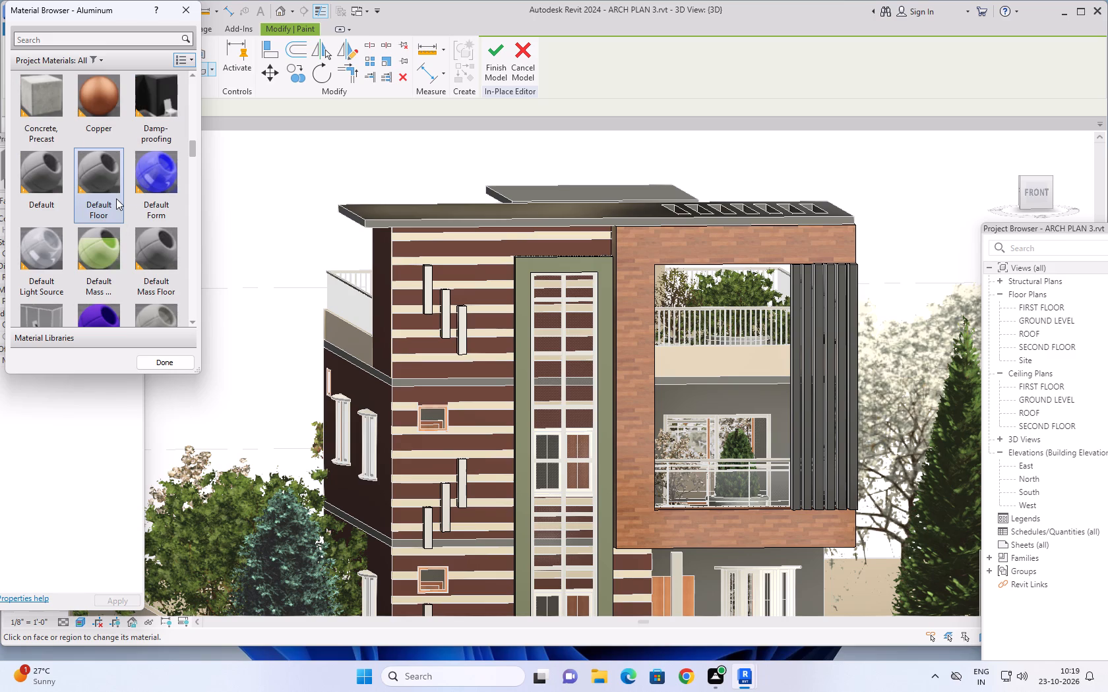
{"action": "scroll", "coordinate": [116, 201], "scroll_direction": "down", "scroll_amount": 2}
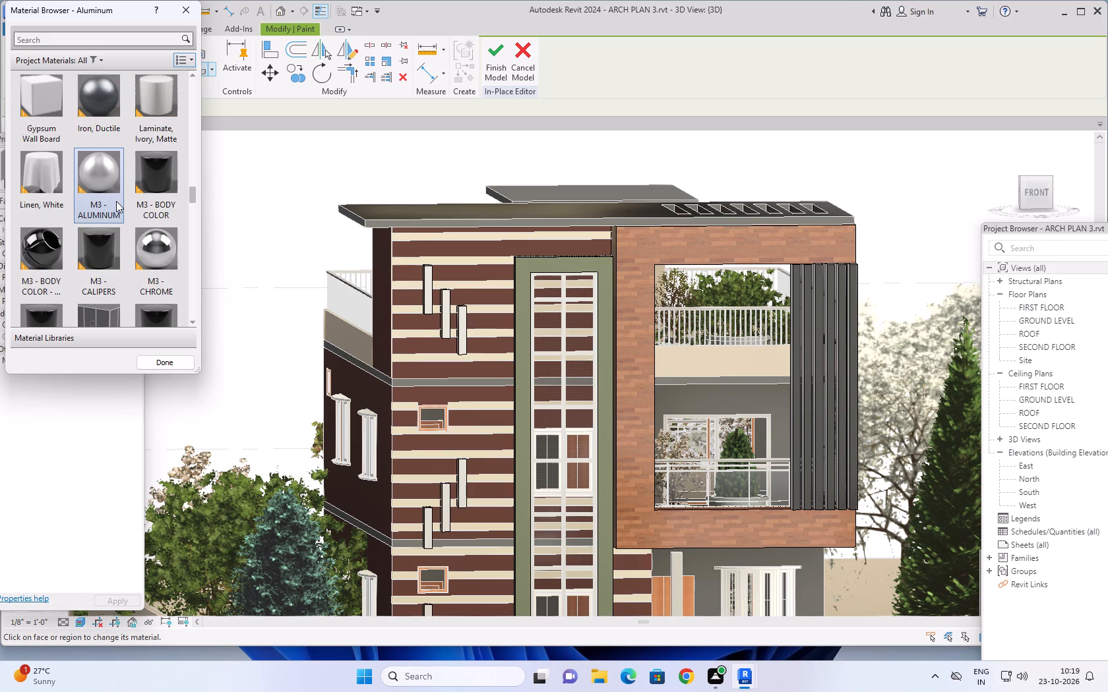
{"action": "scroll", "coordinate": [116, 201], "scroll_direction": "down", "scroll_amount": 11}
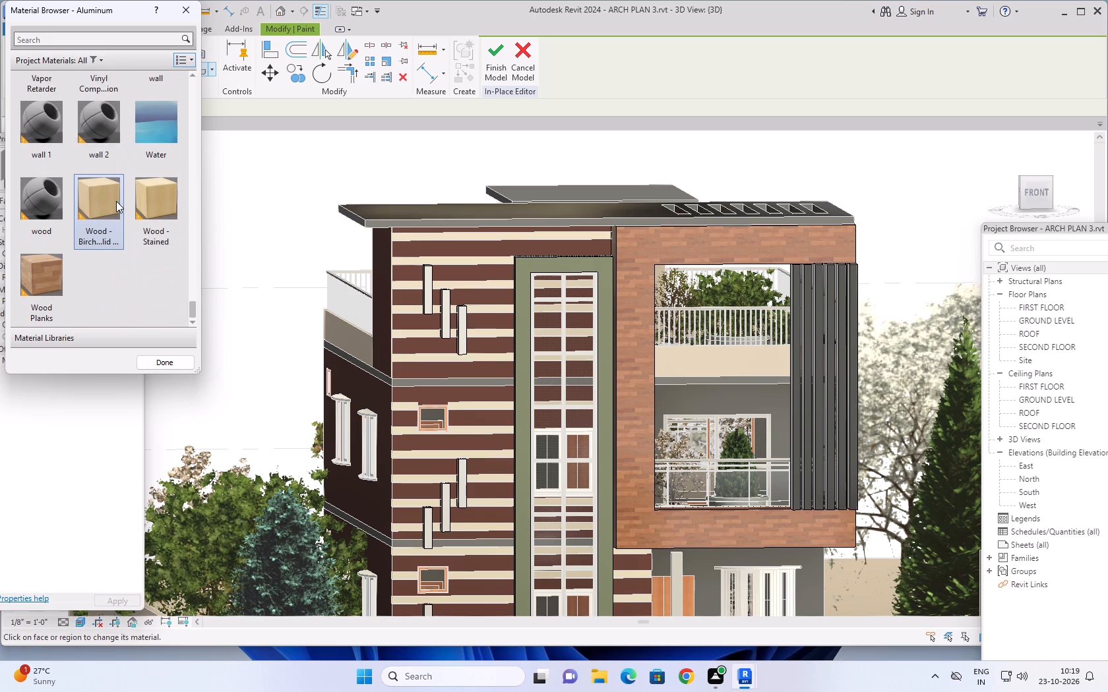
{"action": "scroll", "coordinate": [117, 201], "scroll_direction": "down", "scroll_amount": 1}
{"action": "scroll", "coordinate": [111, 231], "scroll_direction": "up", "scroll_amount": 4}
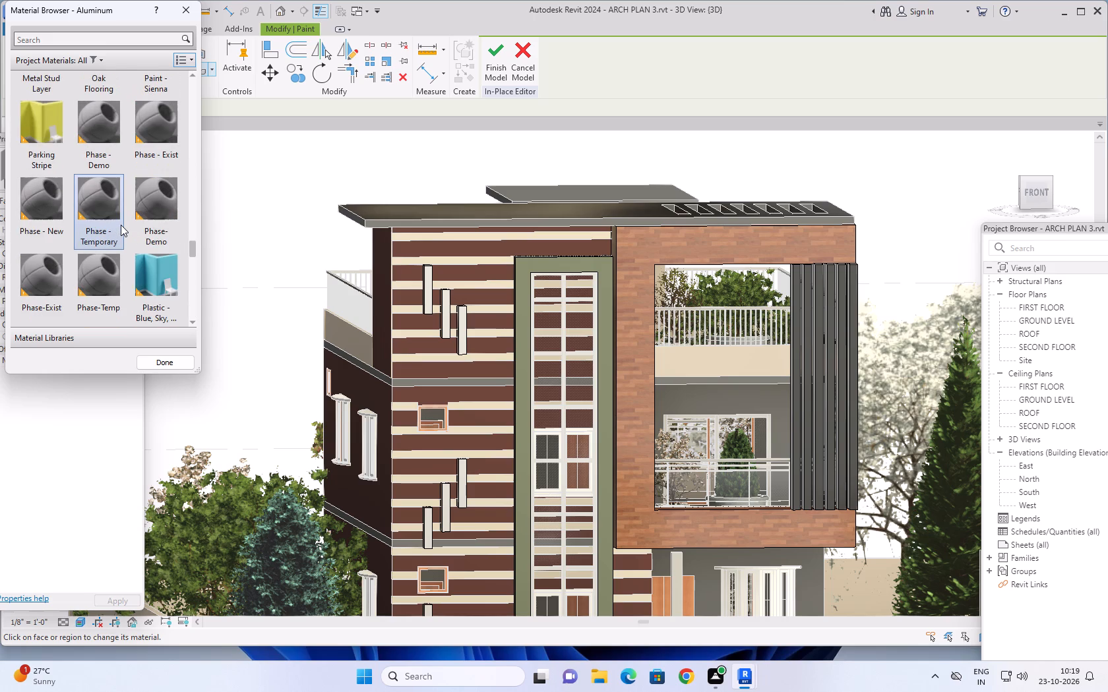
{"action": "scroll", "coordinate": [121, 225], "scroll_direction": "up", "scroll_amount": 2}
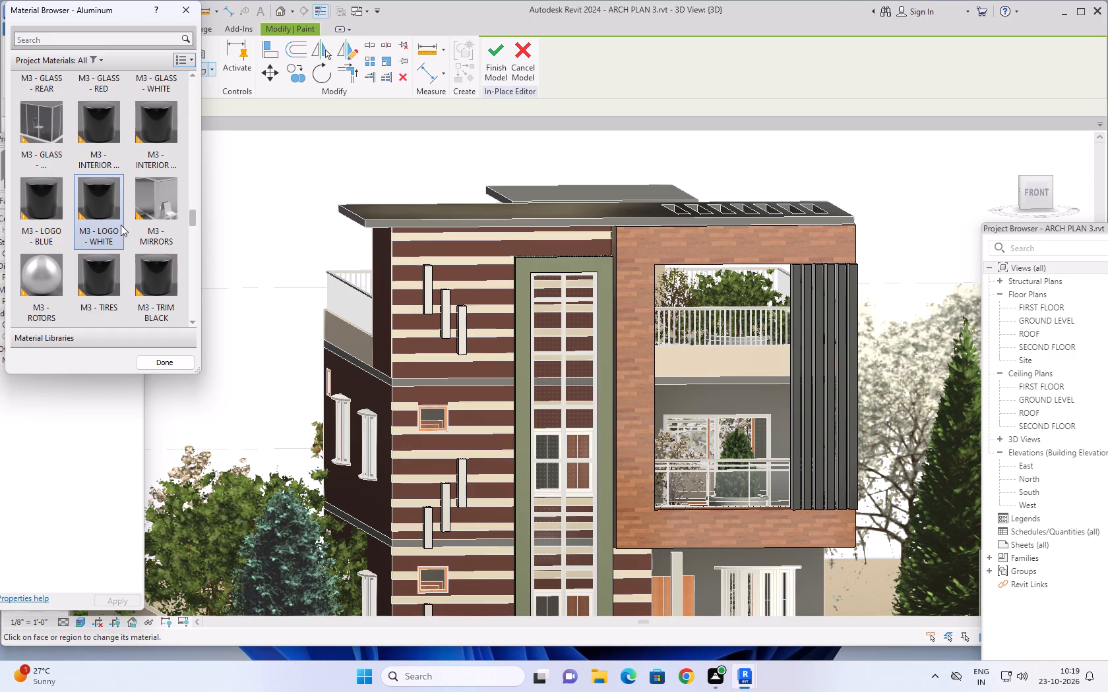
{"action": "scroll", "coordinate": [121, 227], "scroll_direction": "up", "scroll_amount": 2}
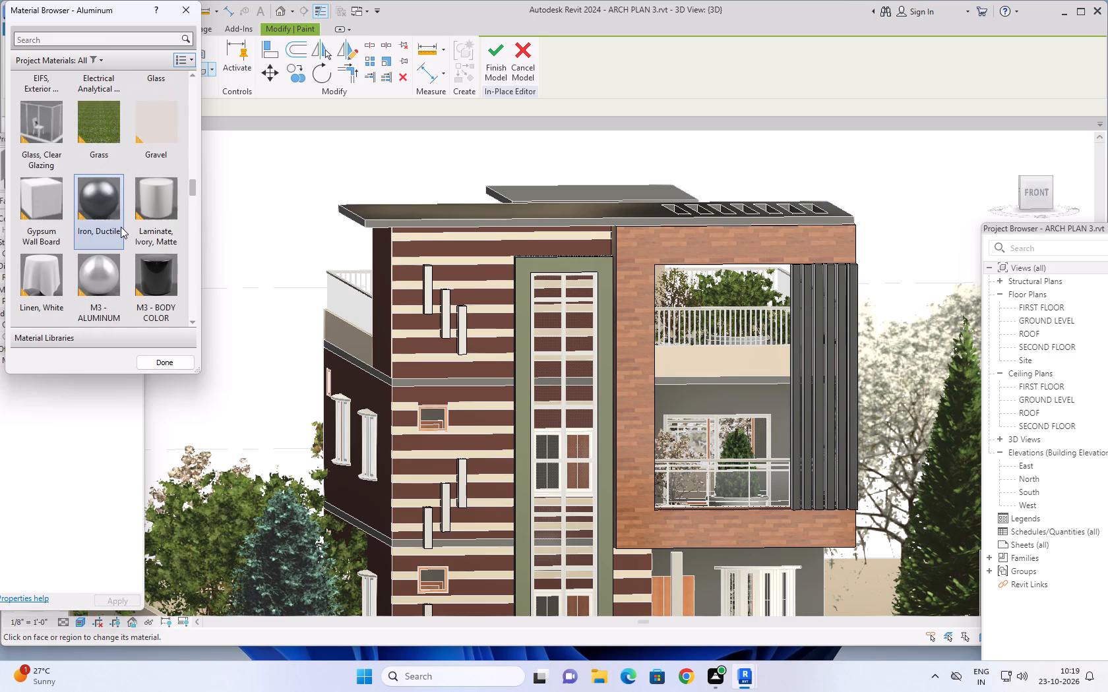
{"action": "scroll", "coordinate": [121, 227], "scroll_direction": "up", "scroll_amount": 1}
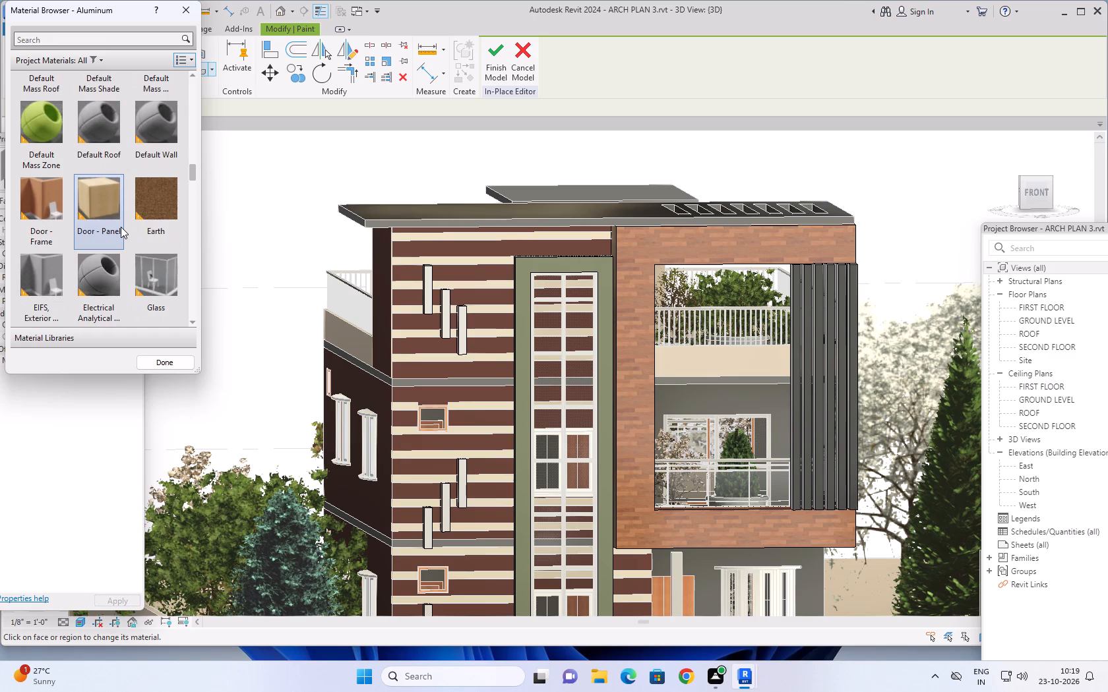
{"action": "scroll", "coordinate": [121, 227], "scroll_direction": "up", "scroll_amount": 1}
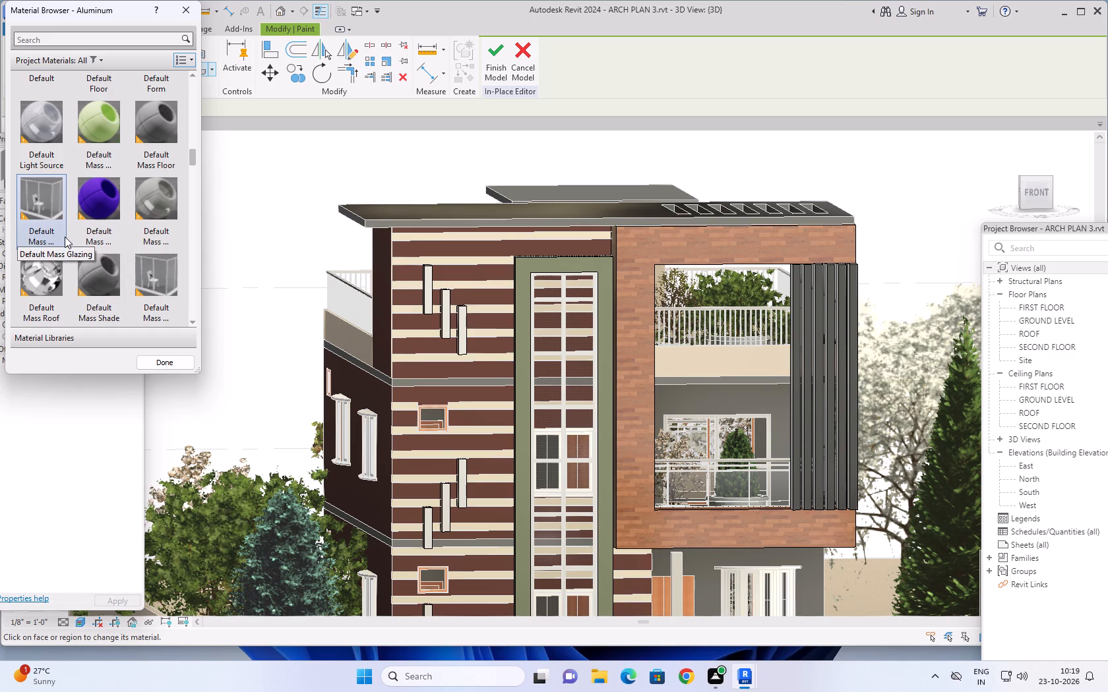
Paint the wall behind the lower balcony, the top-storey striped wall and the wall below the brick frame with wall 2.
{"action": "scroll", "coordinate": [91, 227], "scroll_direction": "down", "scroll_amount": 3}
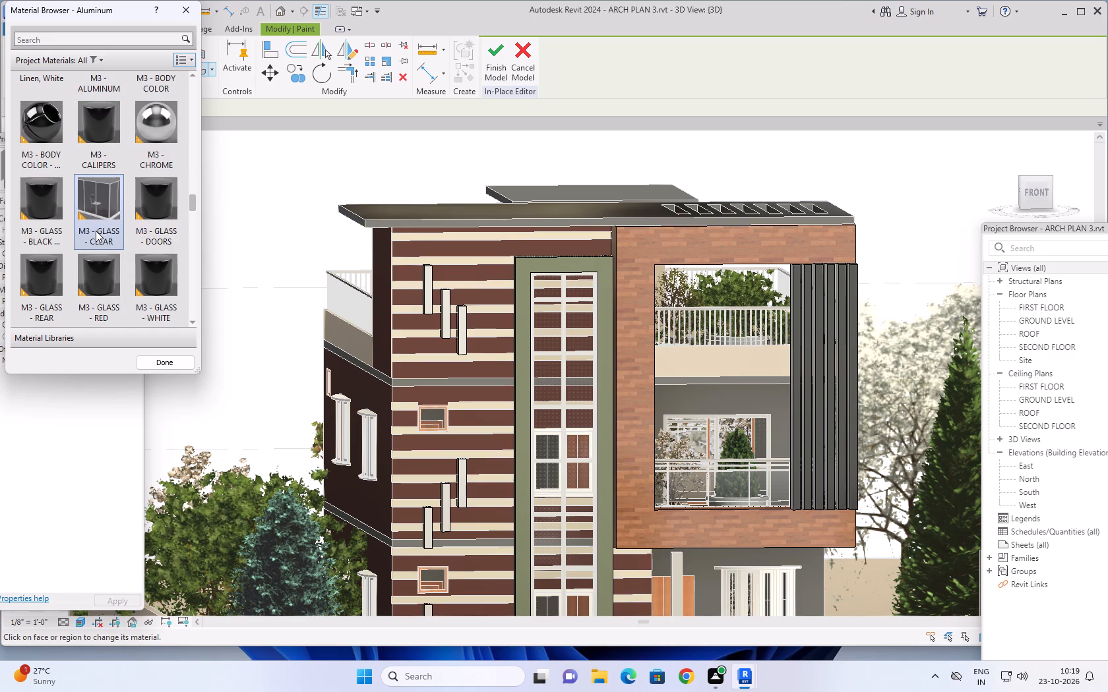
{"action": "scroll", "coordinate": [96, 232], "scroll_direction": "down", "scroll_amount": 8}
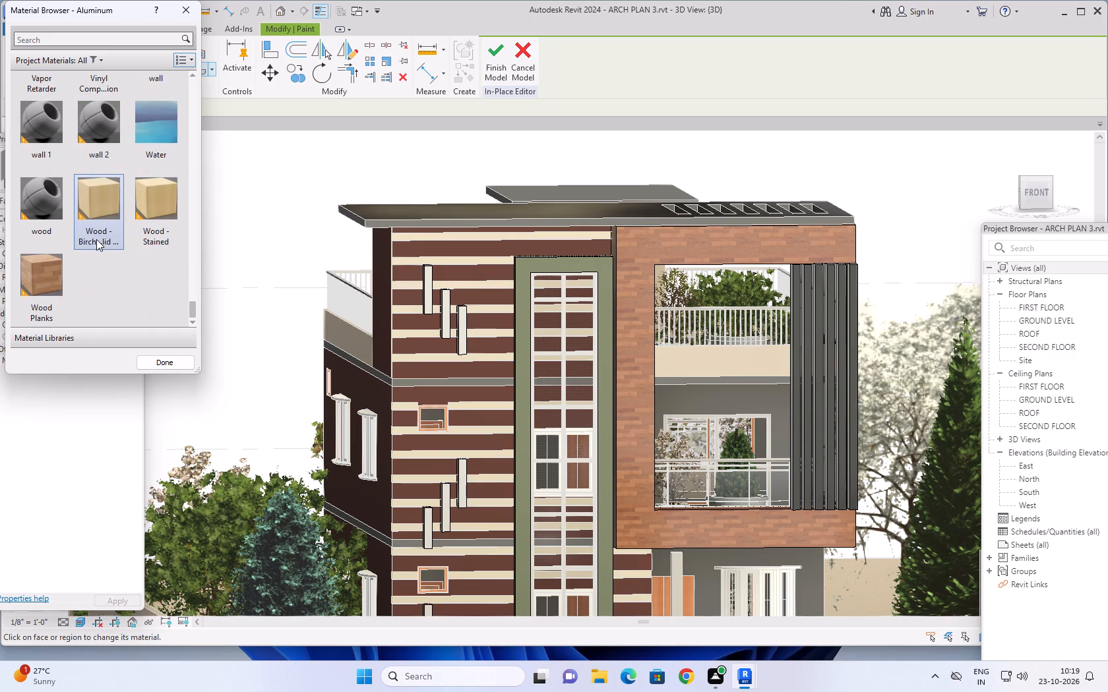
{"action": "scroll", "coordinate": [96, 239], "scroll_direction": "down", "scroll_amount": 1}
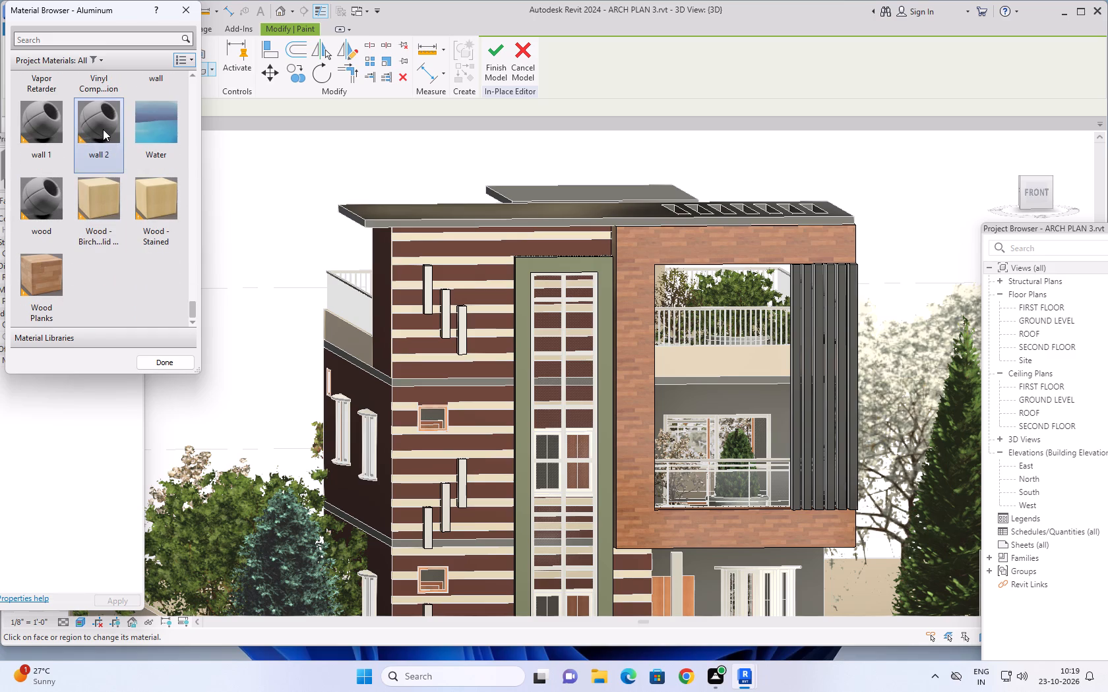
{"action": "left_click", "coordinate": [102, 127]}
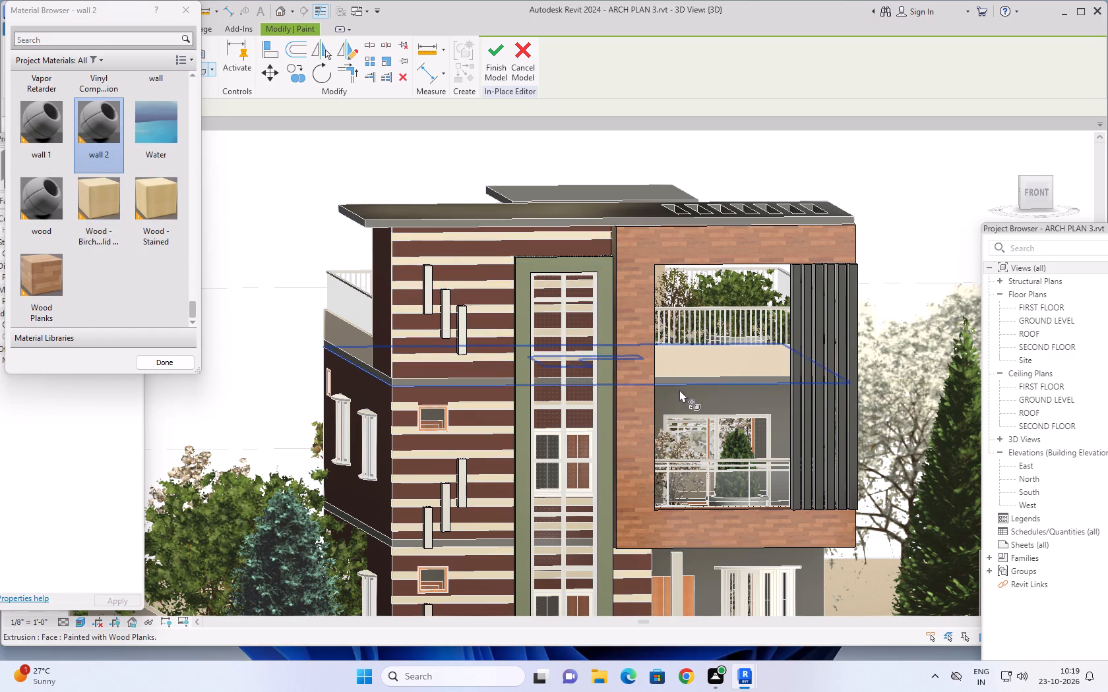
{"action": "left_click", "coordinate": [703, 399]}
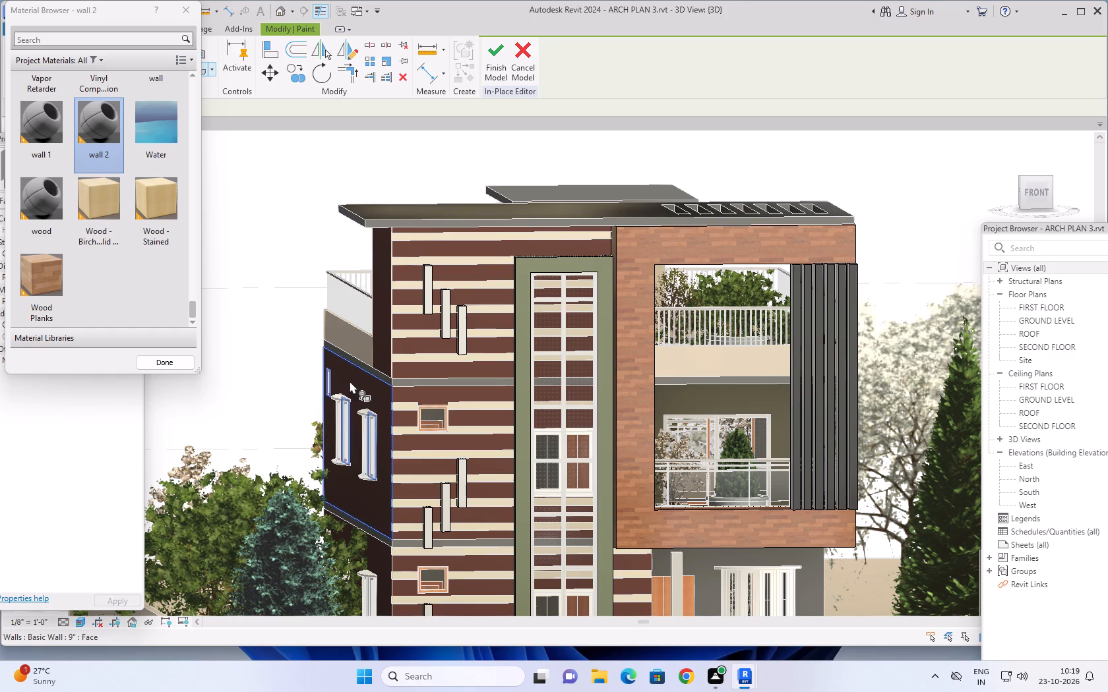
{"action": "left_click", "coordinate": [412, 368]}
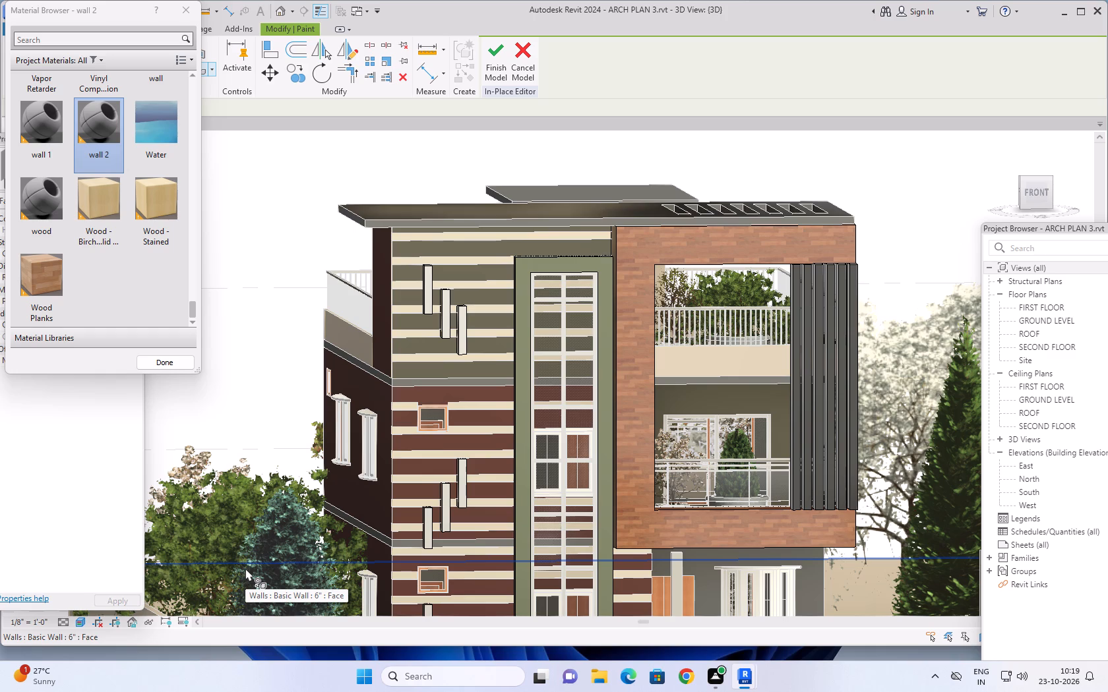
{"action": "left_click", "coordinate": [705, 563]}
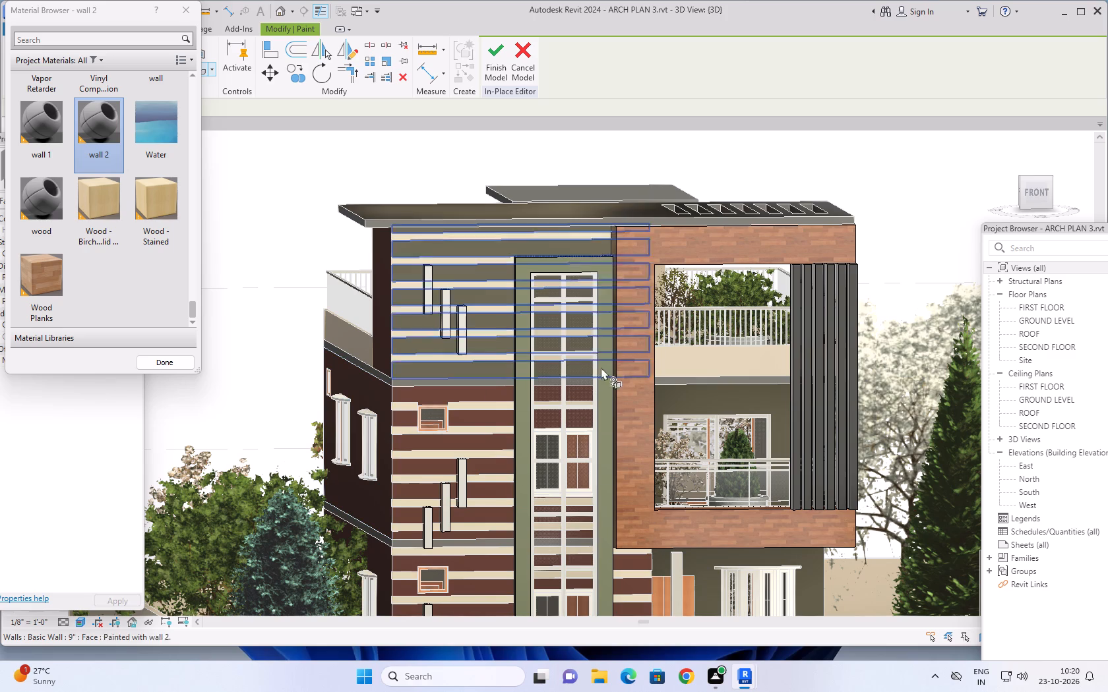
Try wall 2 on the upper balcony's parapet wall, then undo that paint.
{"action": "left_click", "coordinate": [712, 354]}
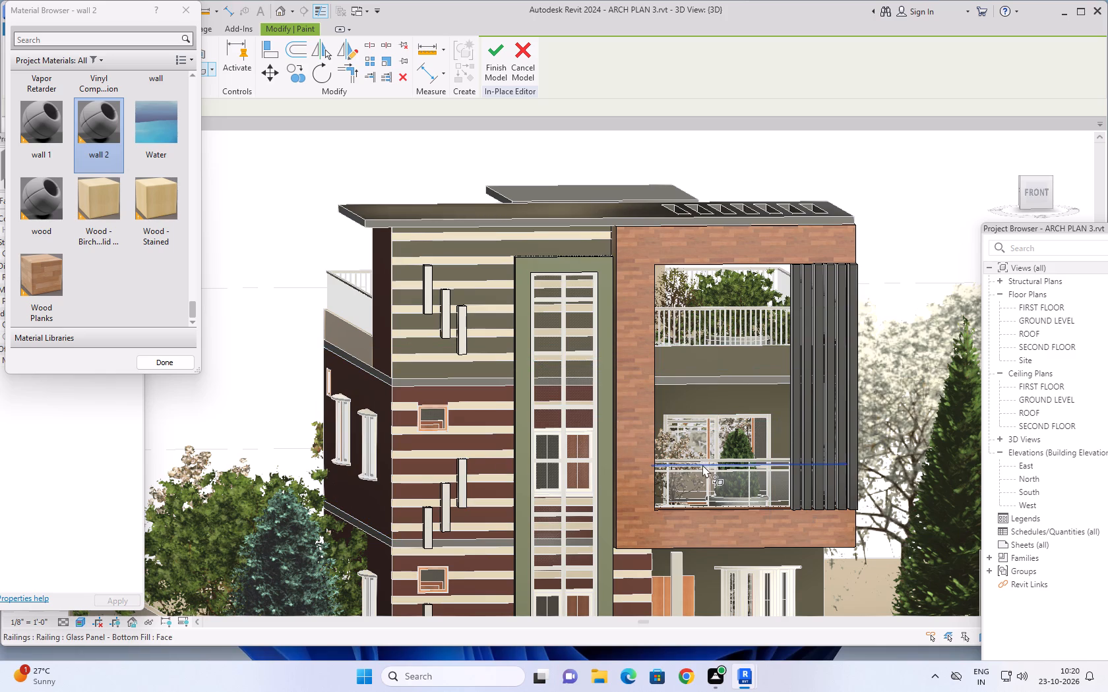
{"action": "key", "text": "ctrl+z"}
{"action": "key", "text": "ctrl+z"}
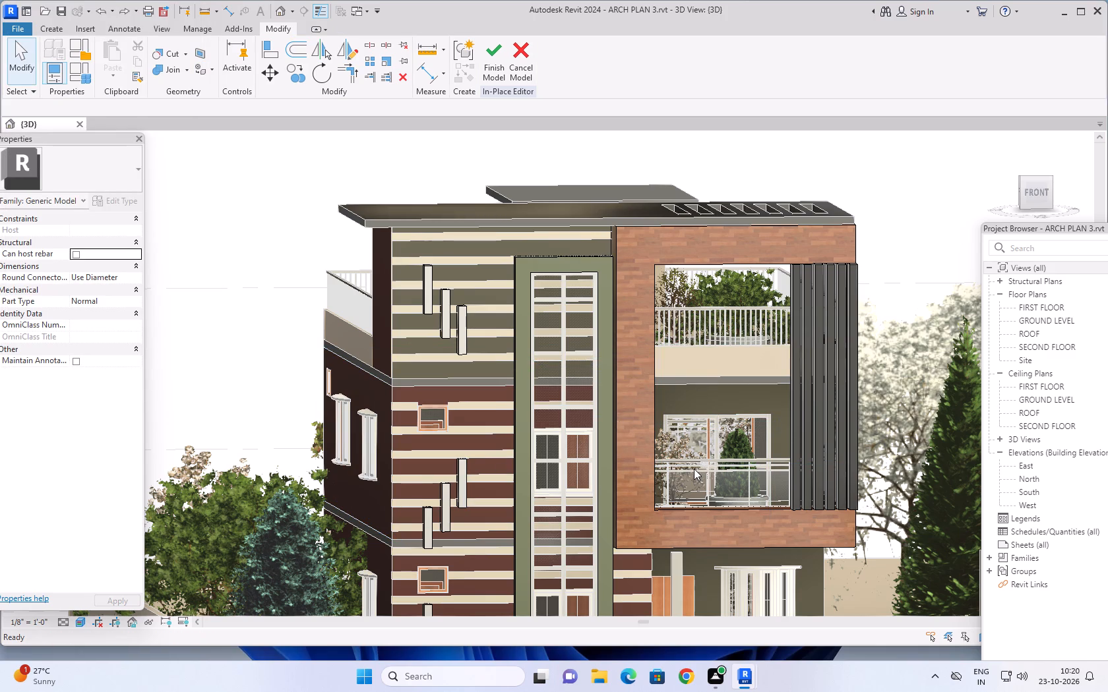
Undo the wall 2 paint on the top-storey striped wall and the wall below the brick frame.
{"action": "key", "text": "ctrl+z"}
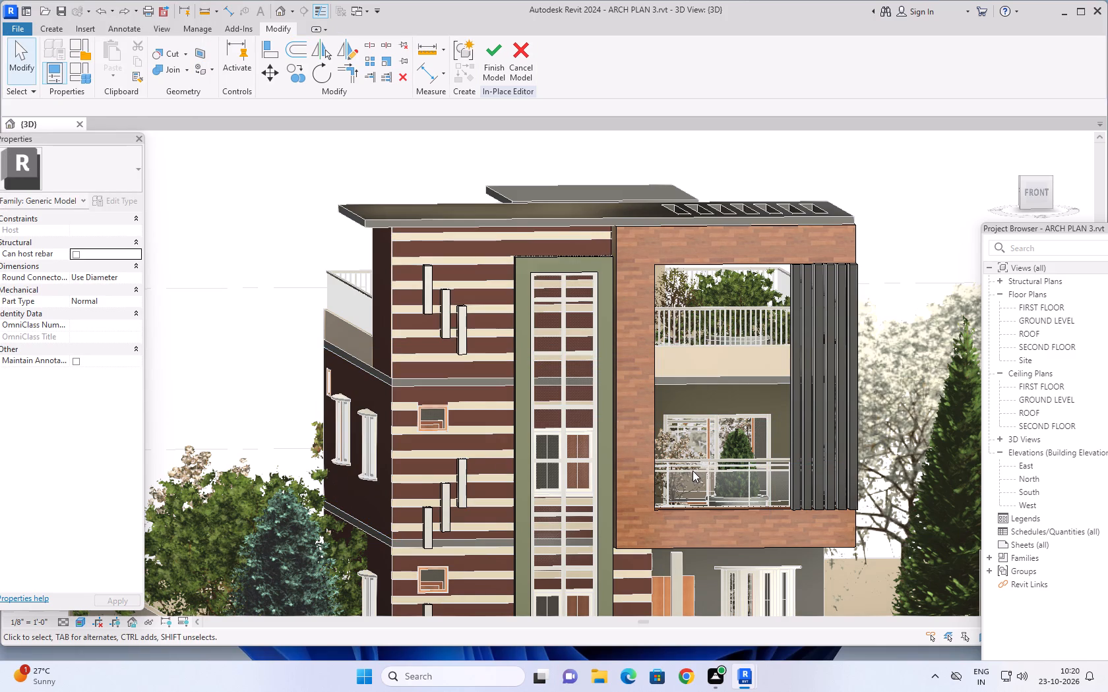
Paint the middle storey's wall on the building's left side with wall 2.
{"action": "left_click", "coordinate": [201, 65]}
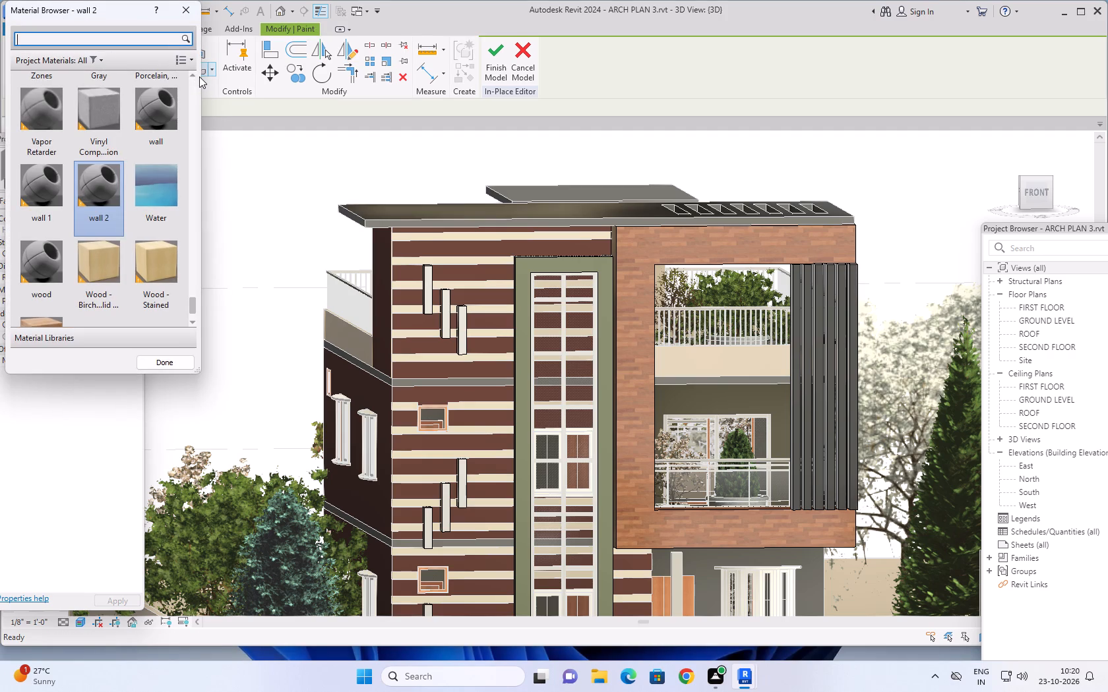
{"action": "left_click", "coordinate": [102, 183]}
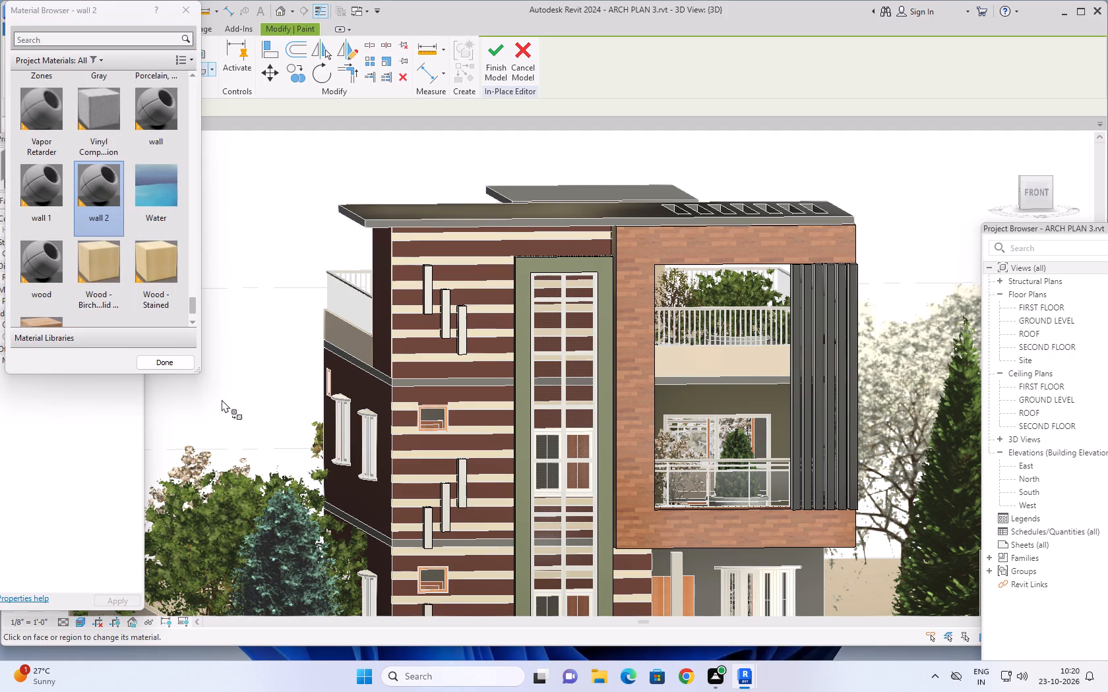
{"action": "middle_click_drag", "start_coordinate": [255, 428], "coordinate": [362, 439]}
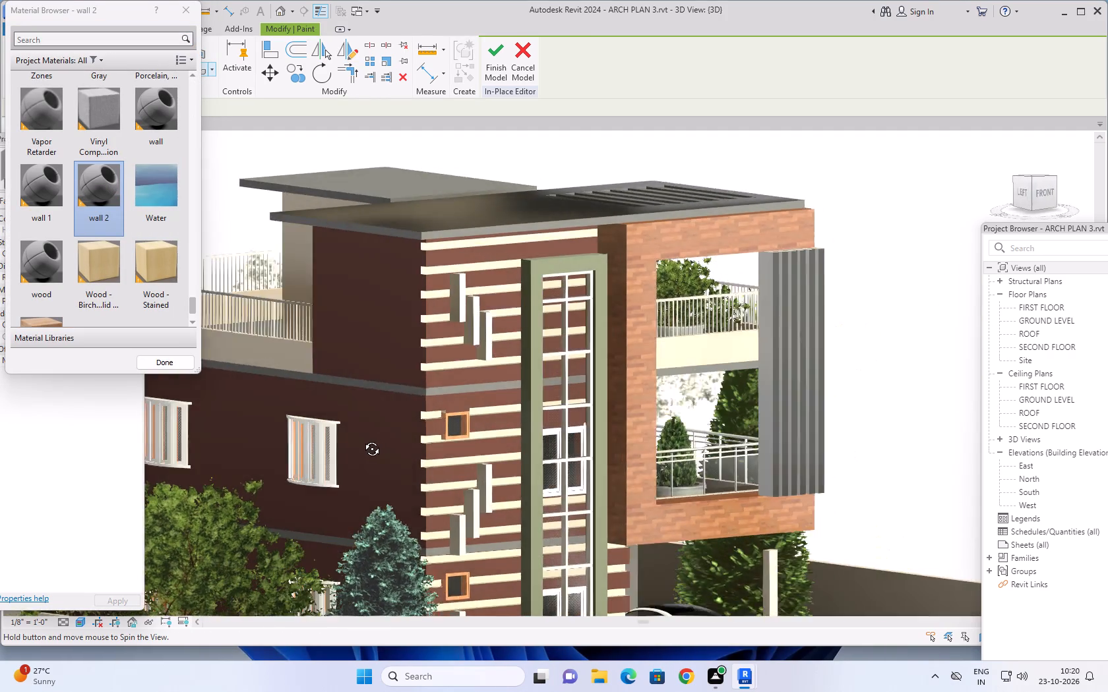
{"action": "middle_click_drag", "start_coordinate": [362, 439], "coordinate": [370, 436]}
{"action": "scroll", "coordinate": [370, 436], "scroll_direction": "down", "scroll_amount": 2}
{"action": "middle_click_drag", "start_coordinate": [371, 432], "coordinate": [412, 359]}
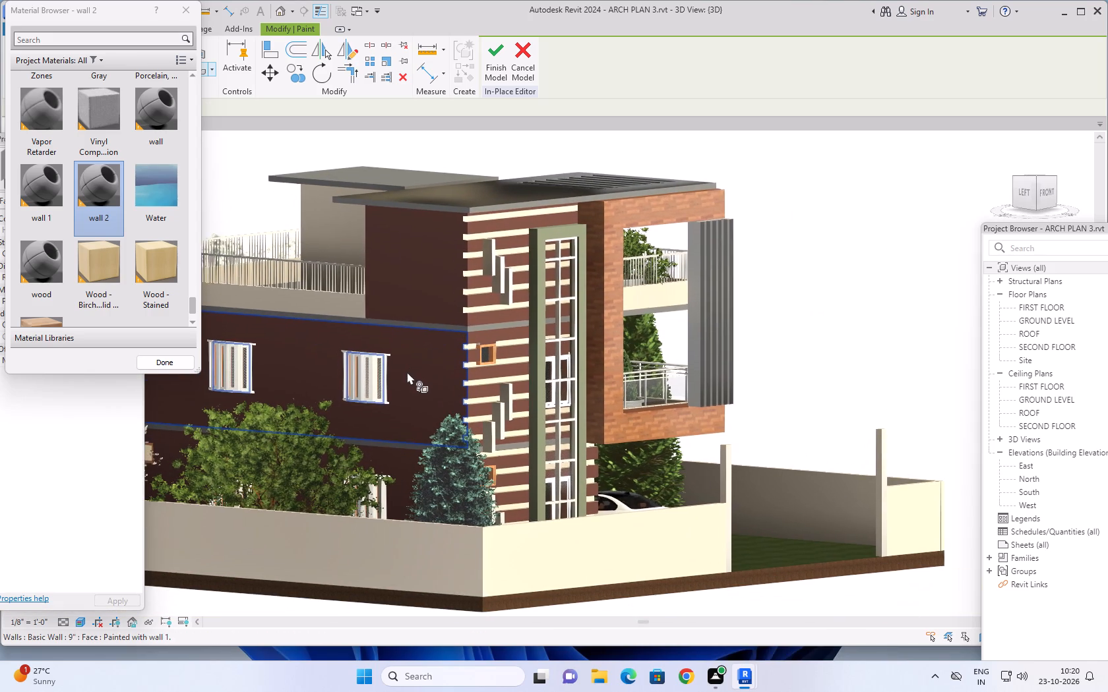
{"action": "left_click", "coordinate": [415, 384]}
Paint the middle storey's rear wall behind the fruit tree with wall 2.
{"action": "scroll", "coordinate": [359, 407], "scroll_direction": "down", "scroll_amount": 1}
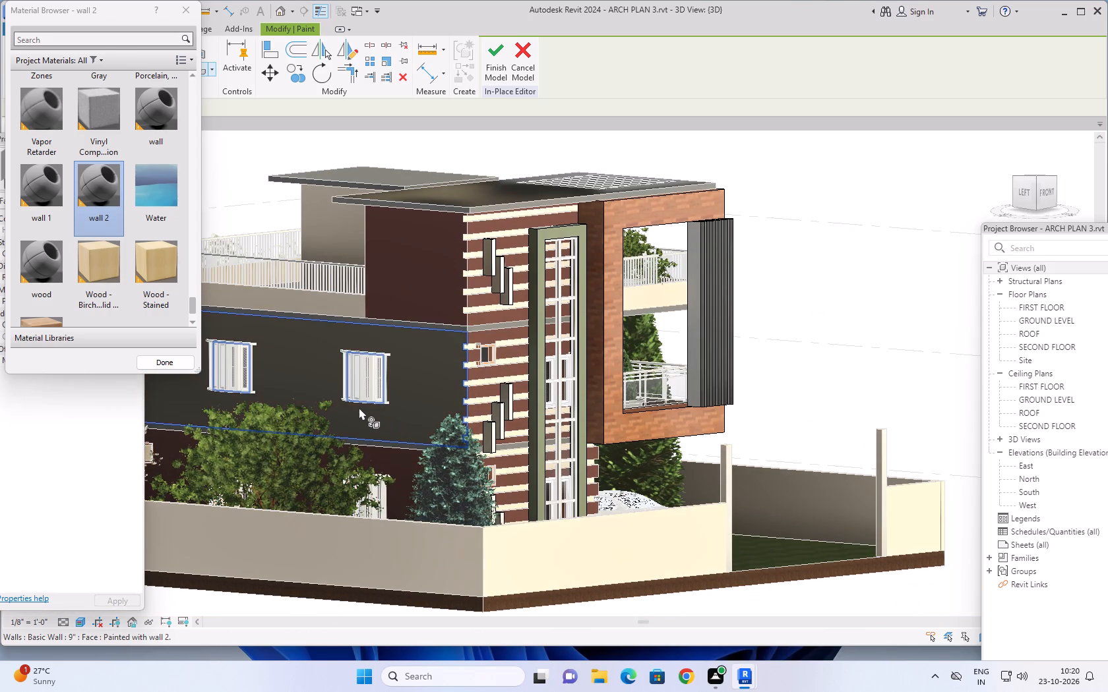
{"action": "middle_click_drag", "start_coordinate": [382, 408], "coordinate": [666, 370], "text": "shift"}
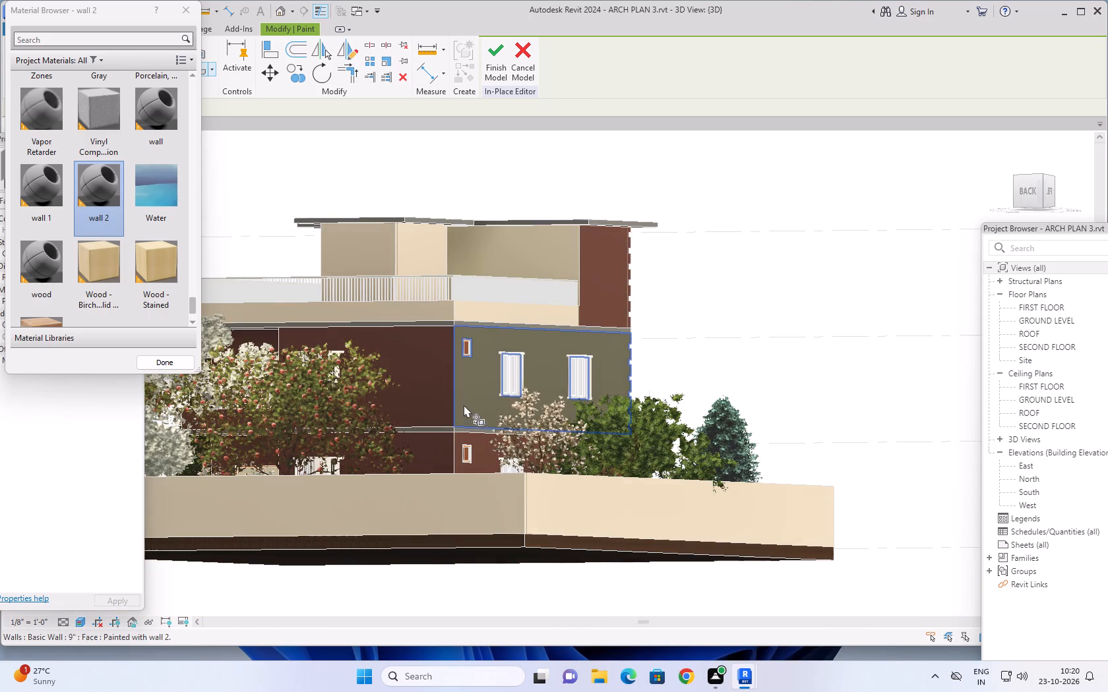
{"action": "scroll", "coordinate": [464, 405], "scroll_direction": "down", "scroll_amount": 1, "text": "shift"}
{"action": "middle_click_drag", "start_coordinate": [464, 405], "coordinate": [555, 395], "text": "shift"}
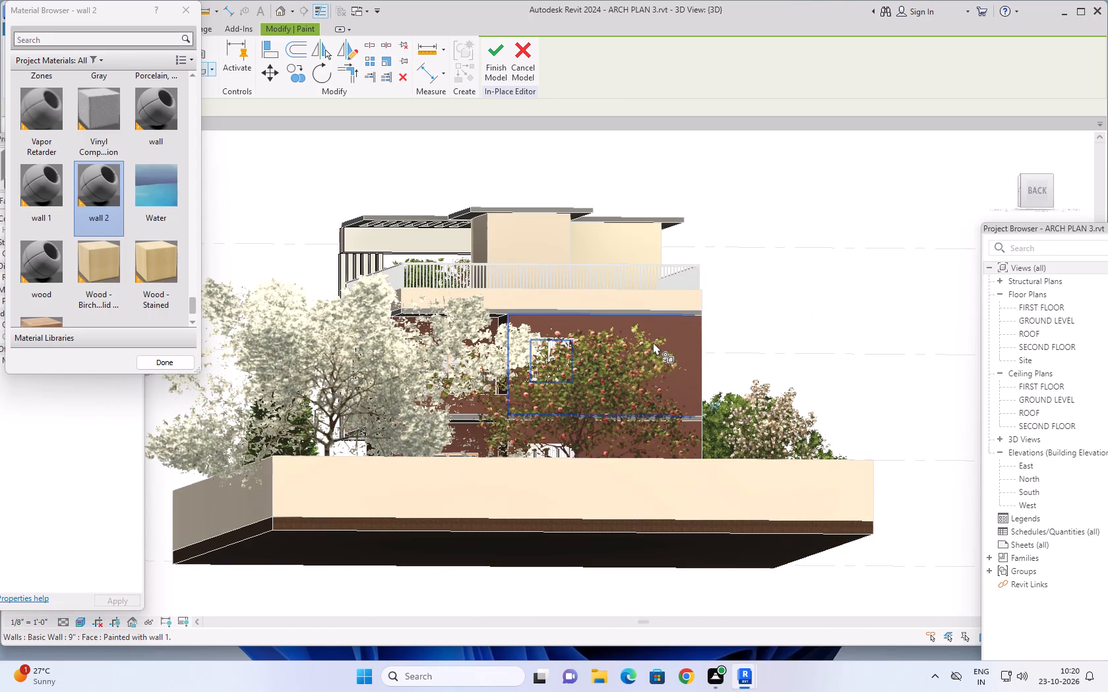
{"action": "left_click", "coordinate": [653, 342]}
Paint the middle storey's windowed wall on the building's right side with wall 2.
{"action": "scroll", "coordinate": [556, 402], "scroll_direction": "down", "scroll_amount": 1}
{"action": "middle_click_drag", "start_coordinate": [561, 395], "coordinate": [587, 372]}
{"action": "middle_click_drag", "start_coordinate": [571, 380], "coordinate": [594, 397]}
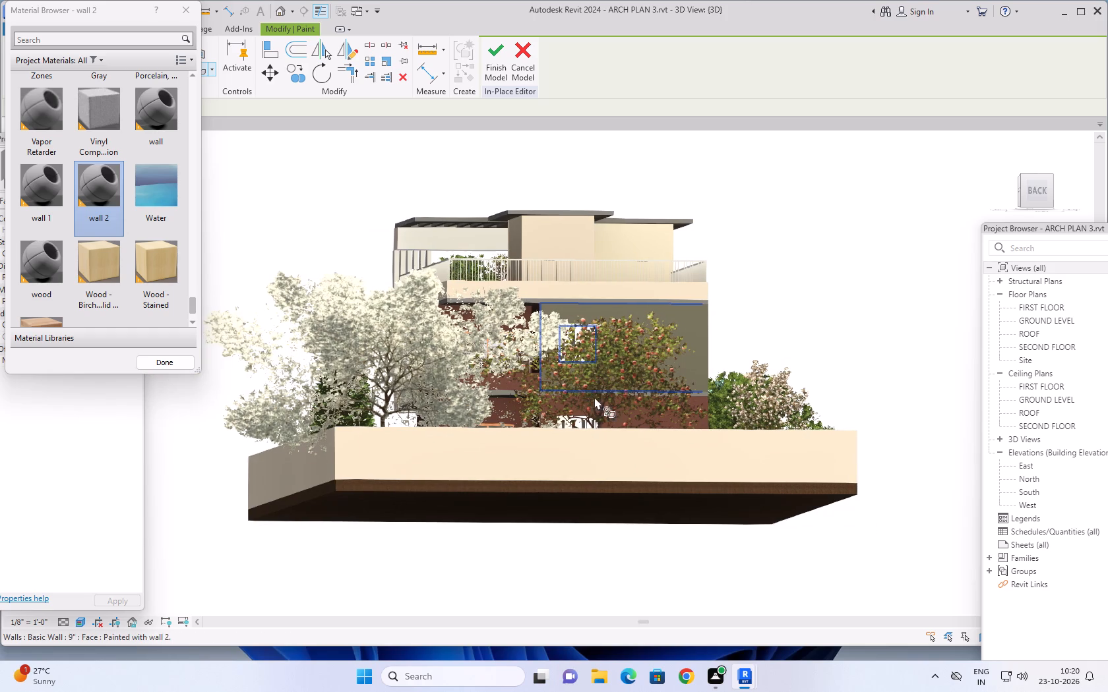
{"action": "middle_click_drag", "start_coordinate": [594, 397], "coordinate": [684, 411]}
{"action": "middle_click_drag", "start_coordinate": [563, 385], "coordinate": [525, 386]}
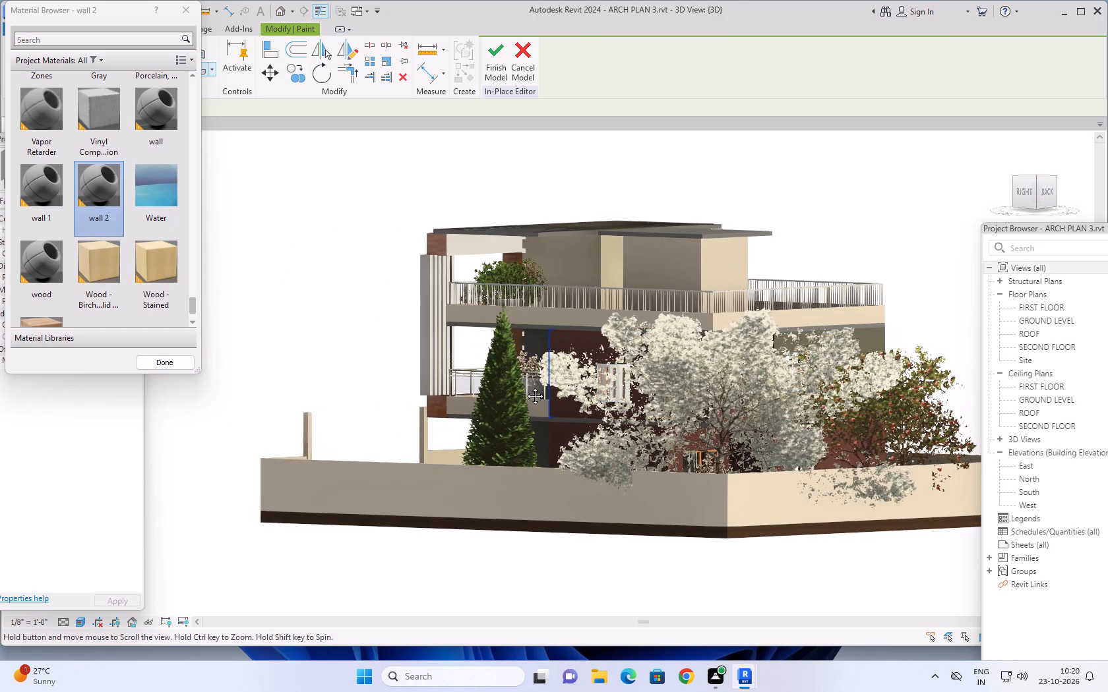
{"action": "middle_click_drag", "start_coordinate": [525, 386], "coordinate": [500, 393]}
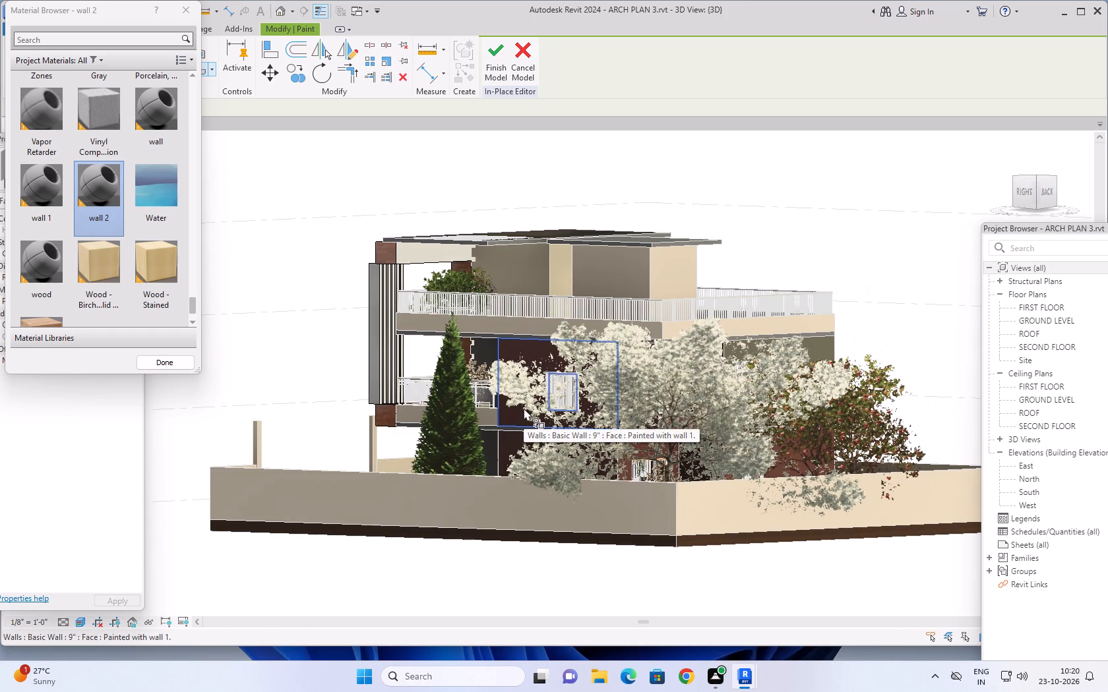
{"action": "left_click", "coordinate": [524, 408]}
Paint the right-facing wall beside the lower balcony and the car porch wall below it with wall 2.
{"action": "middle_click_drag", "start_coordinate": [549, 433], "coordinate": [531, 438], "text": "shift"}
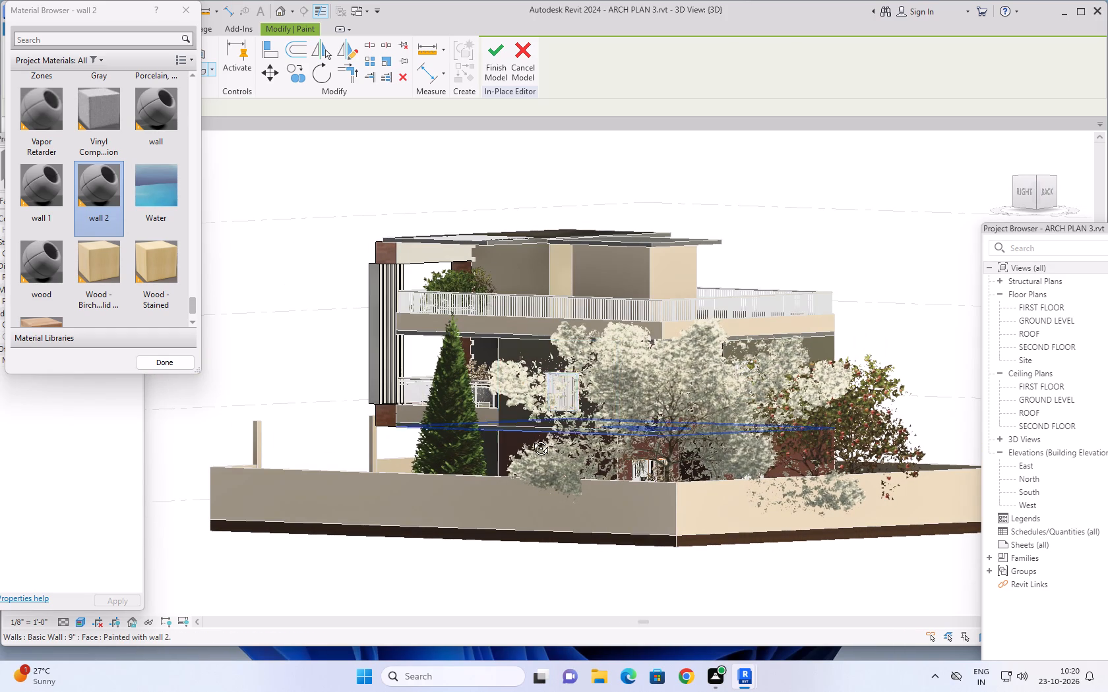
{"action": "middle_click_drag", "start_coordinate": [531, 438], "coordinate": [432, 449], "text": "shift"}
{"action": "middle_click_drag", "start_coordinate": [451, 398], "coordinate": [439, 418], "text": "shift"}
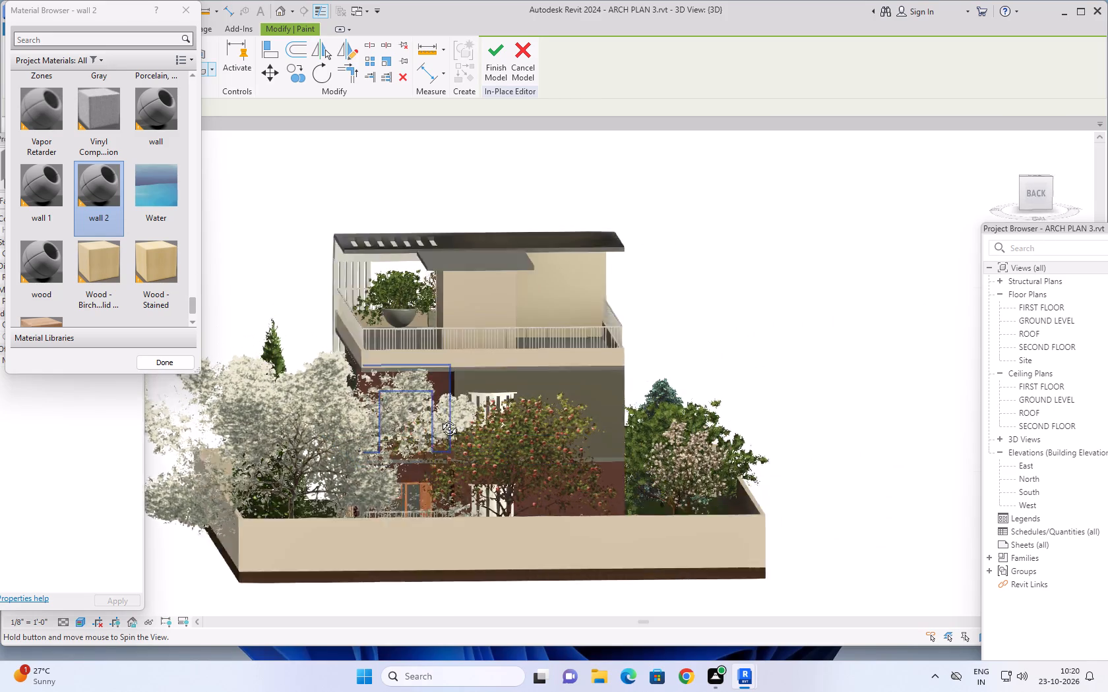
{"action": "middle_click_drag", "start_coordinate": [439, 418], "coordinate": [661, 422], "text": "shift"}
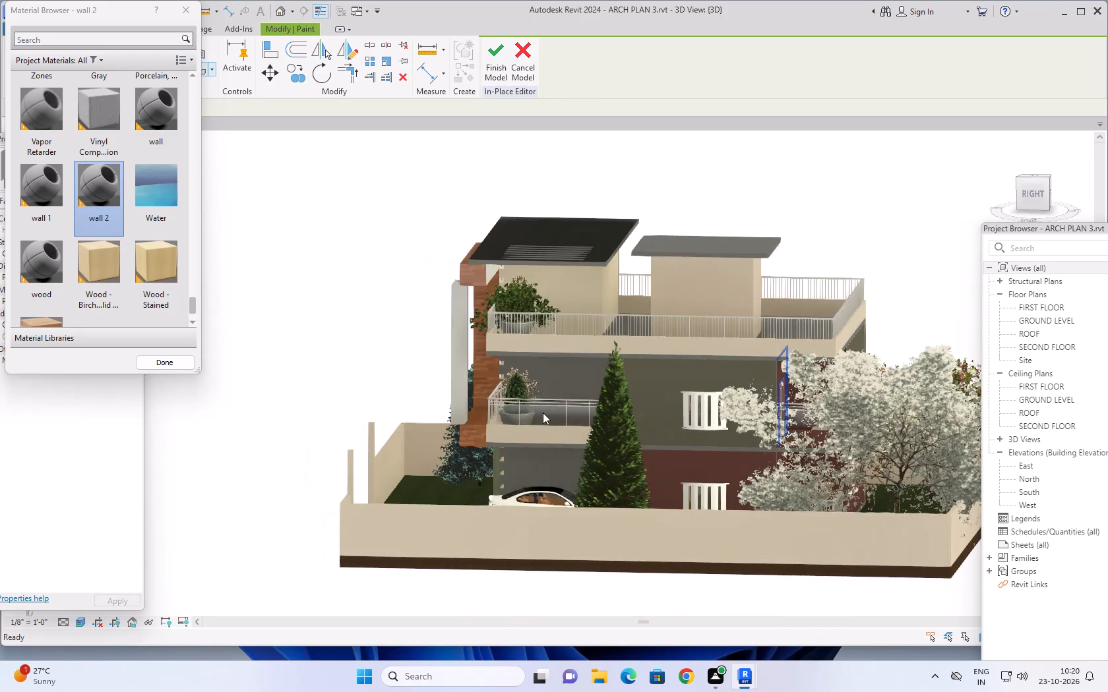
{"action": "middle_click_drag", "start_coordinate": [549, 413], "coordinate": [633, 409], "text": "shift"}
{"action": "middle_click_drag", "start_coordinate": [606, 383], "coordinate": [605, 382], "text": "shift"}
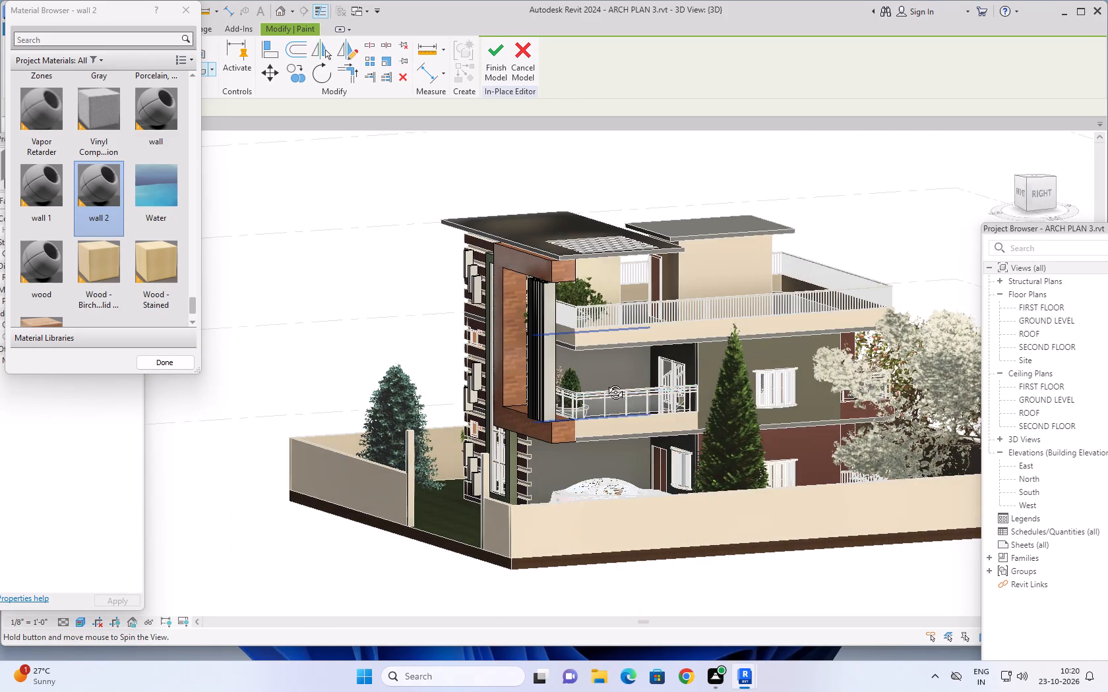
{"action": "middle_click_drag", "start_coordinate": [605, 382], "coordinate": [596, 368], "text": "shift"}
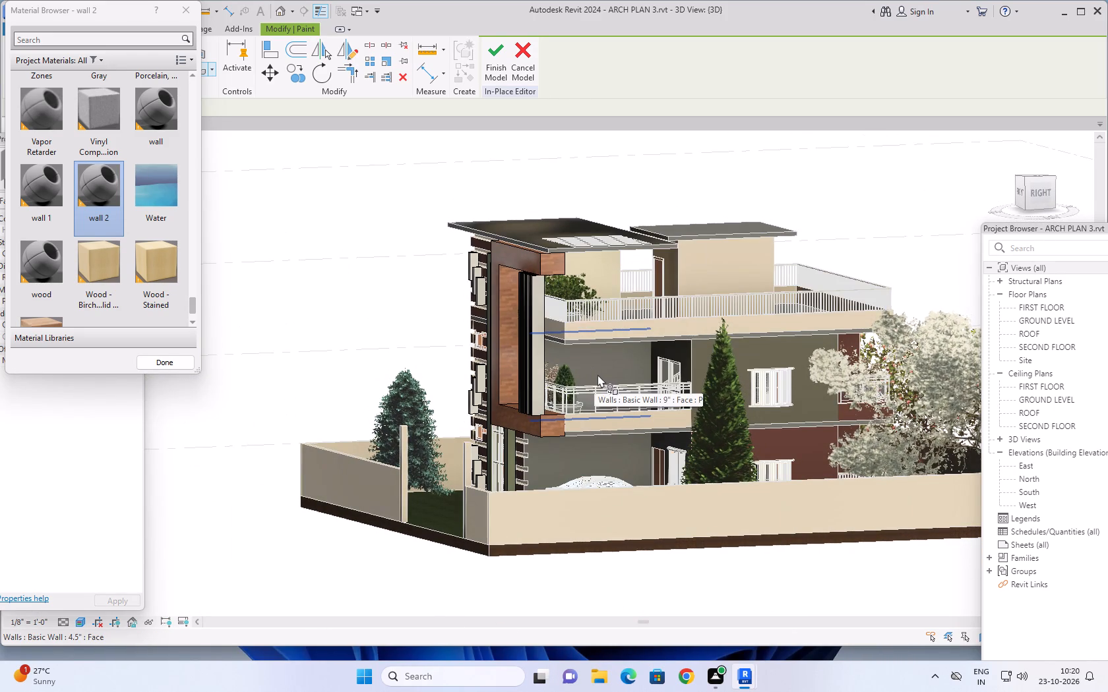
{"action": "left_click", "coordinate": [603, 372]}
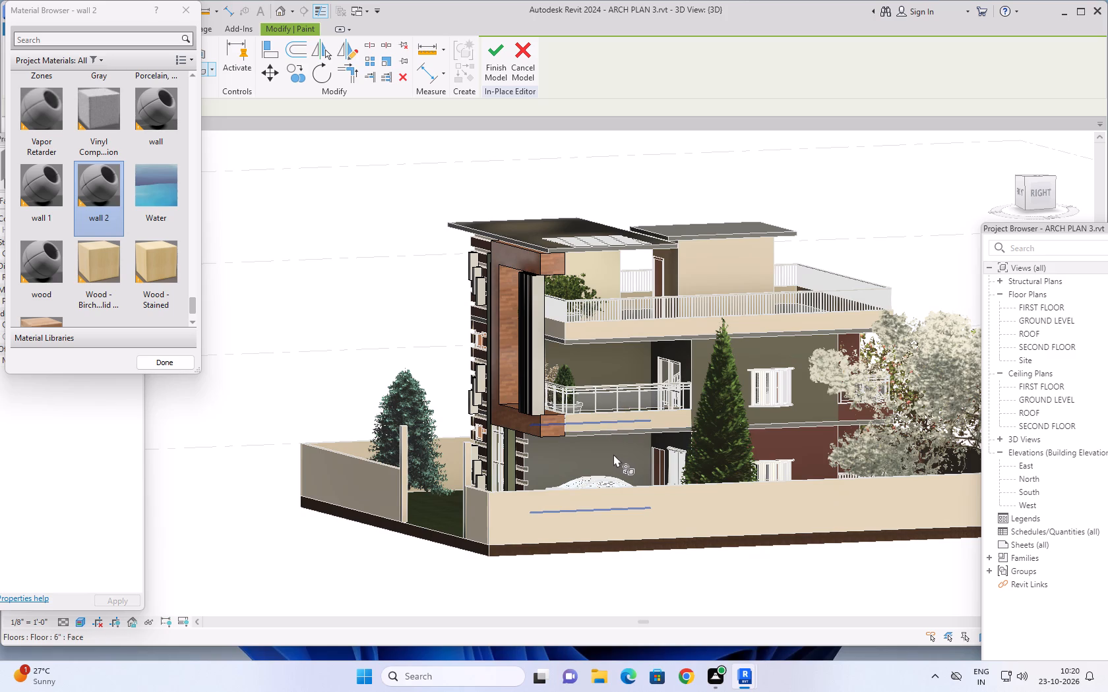
{"action": "left_click", "coordinate": [613, 454]}
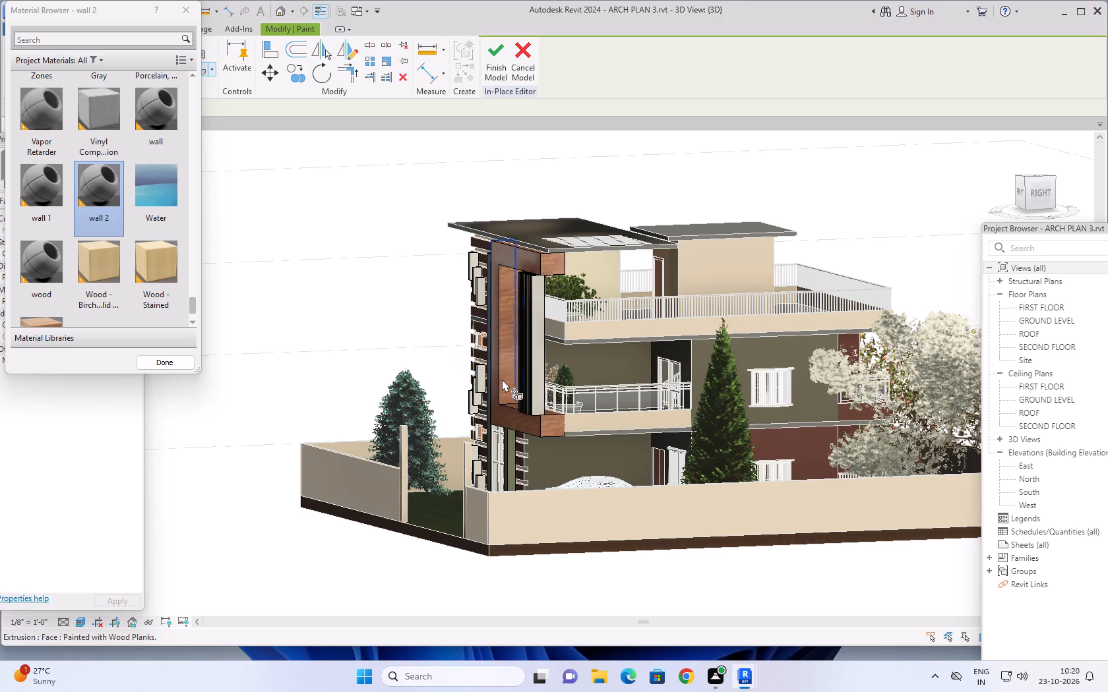
Paint the middle storey's striped front wall, including the strip at its left corner, with wall 2.
{"action": "middle_click_drag", "start_coordinate": [514, 386], "coordinate": [674, 387], "text": "shift"}
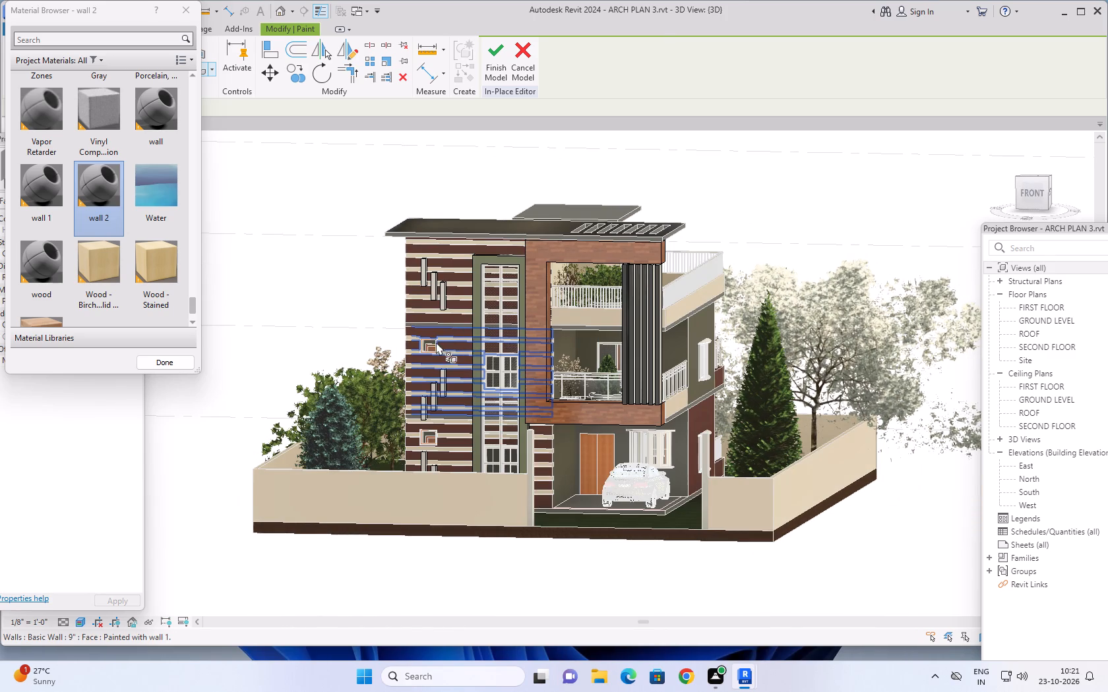
{"action": "middle_click_drag", "start_coordinate": [414, 354], "coordinate": [434, 372]}
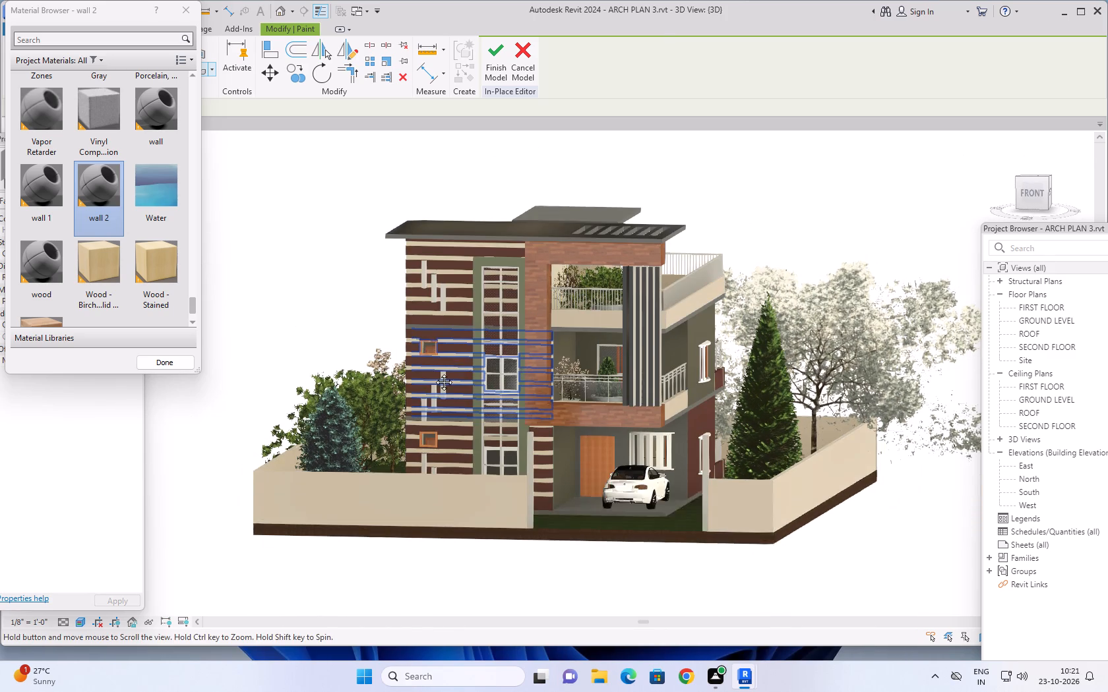
{"action": "middle_click_drag", "start_coordinate": [434, 372], "coordinate": [475, 374]}
{"action": "middle_click_drag", "start_coordinate": [479, 373], "coordinate": [549, 351], "text": "shift"}
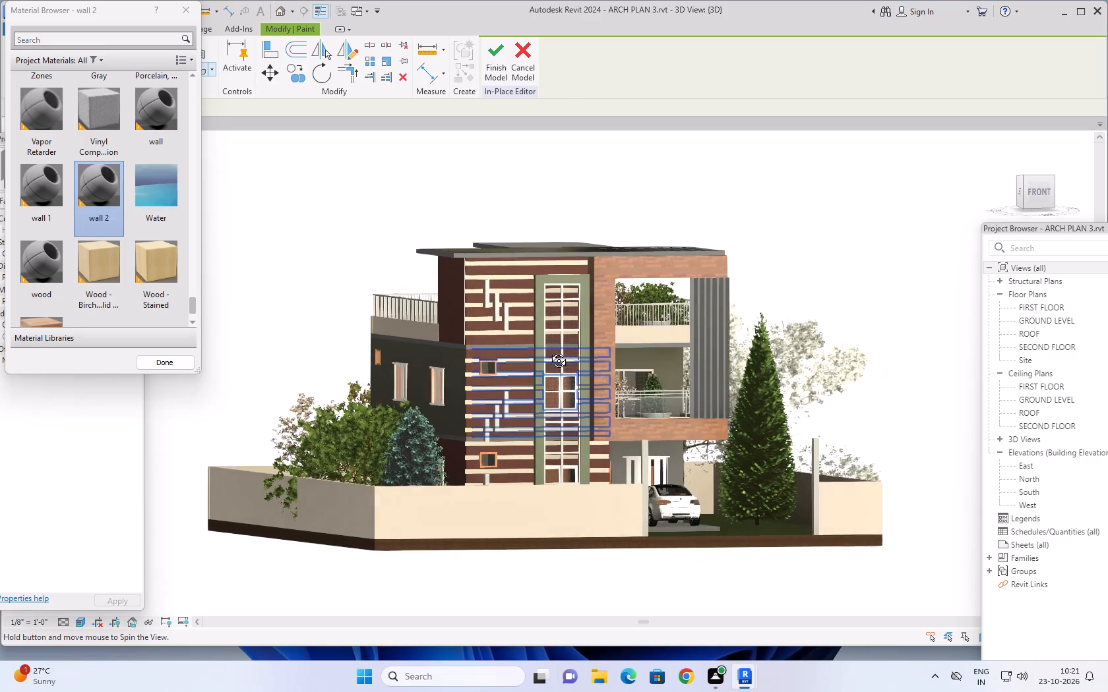
{"action": "middle_click_drag", "start_coordinate": [549, 351], "coordinate": [549, 352], "text": "shift"}
{"action": "scroll", "coordinate": [464, 367], "scroll_direction": "up", "scroll_amount": 5}
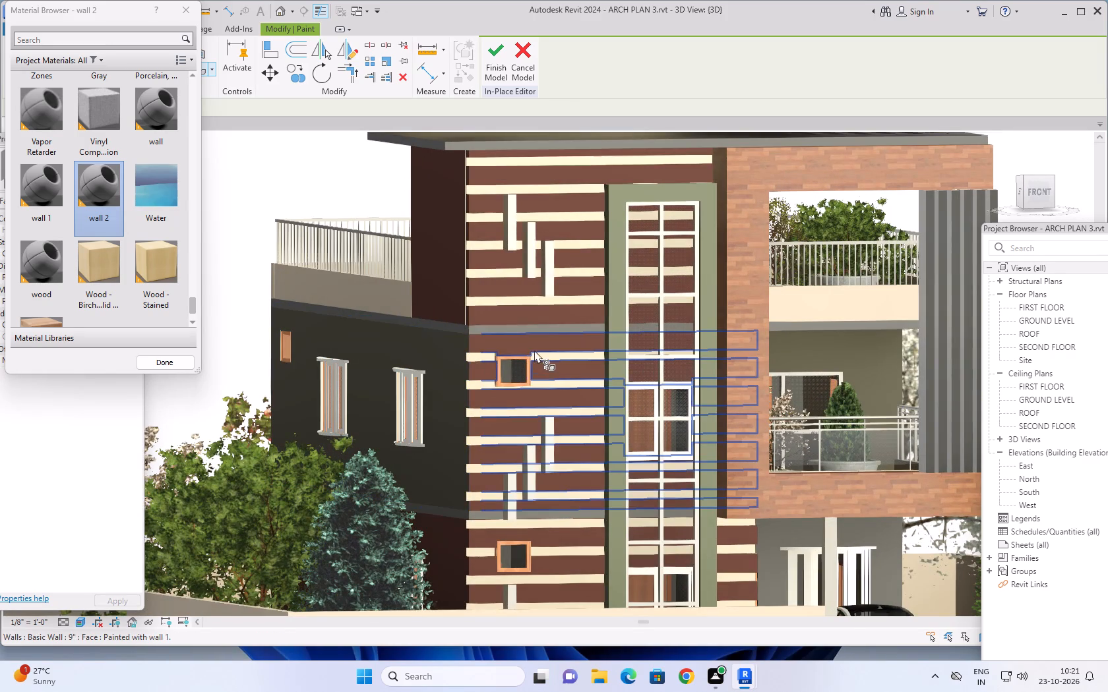
{"action": "left_click", "coordinate": [545, 343]}
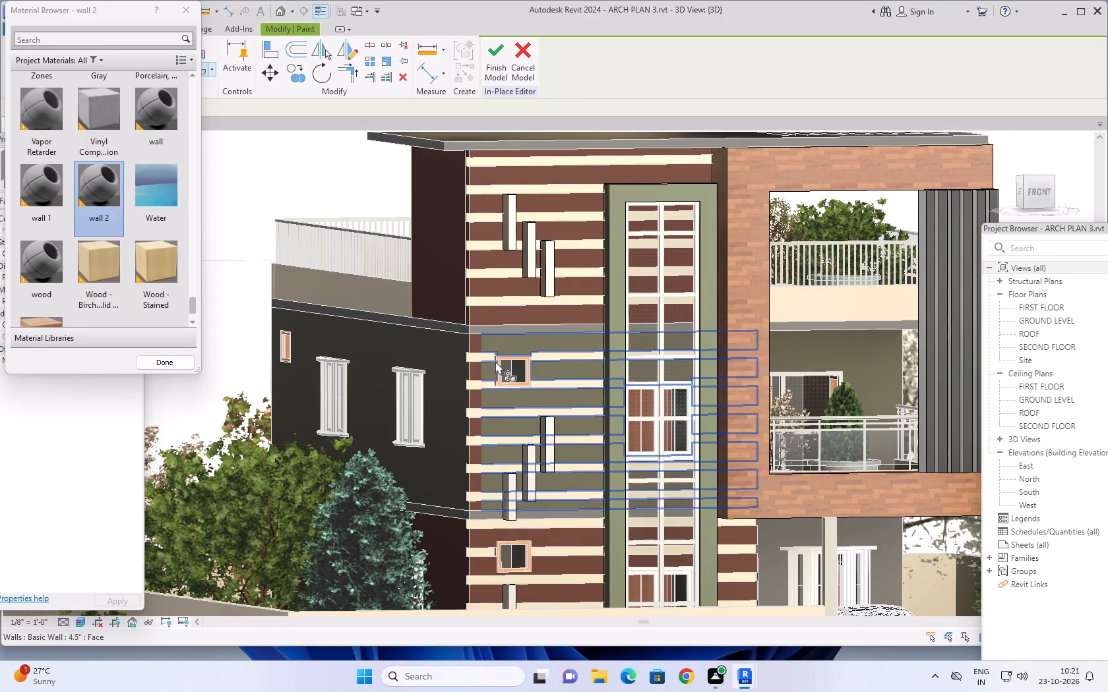
{"action": "left_click", "coordinate": [476, 342]}
Paint the top face of the front roof slab with wall 2.
{"action": "scroll", "coordinate": [449, 374], "scroll_direction": "down", "scroll_amount": 3}
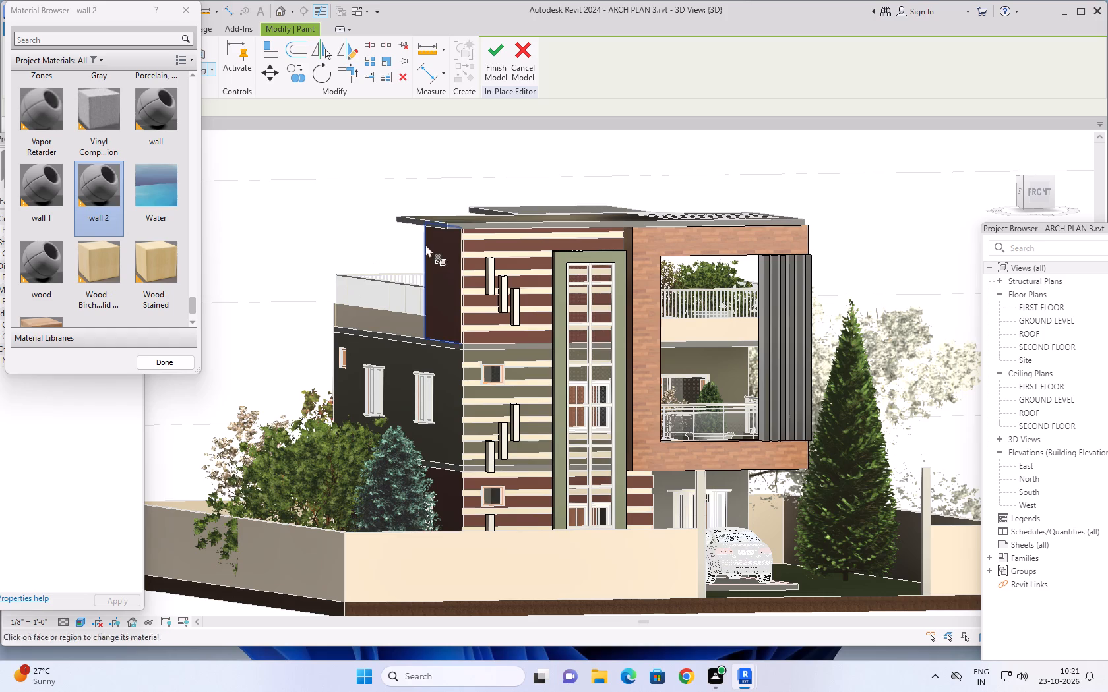
{"action": "middle_click_drag", "start_coordinate": [475, 223], "coordinate": [429, 366], "text": "shift"}
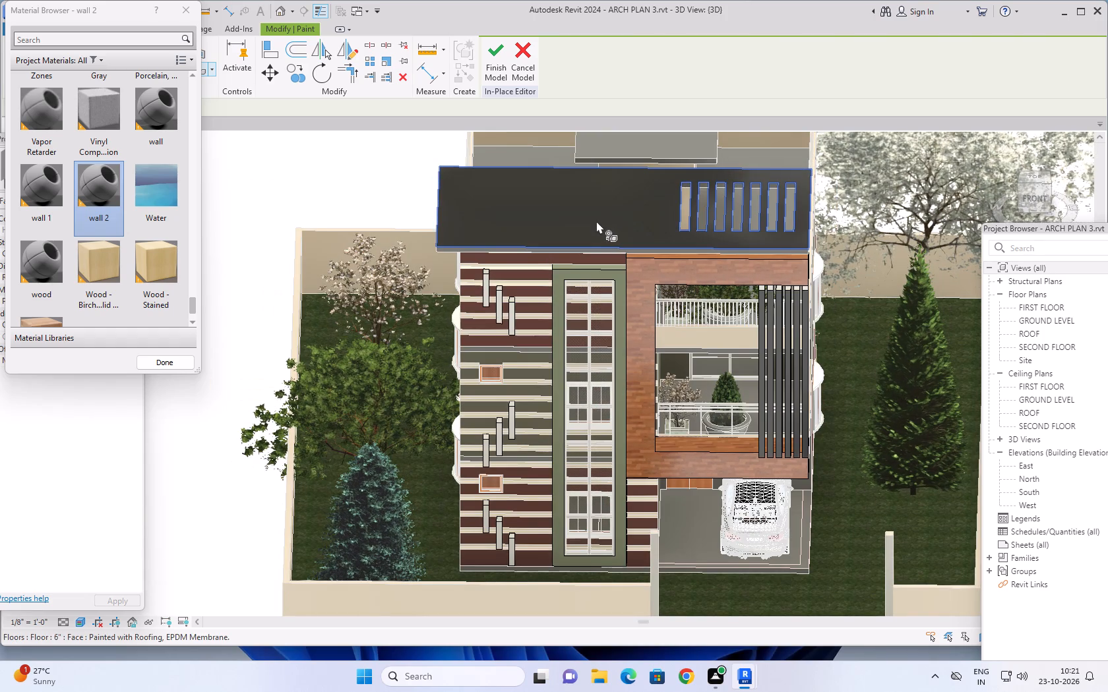
{"action": "left_click", "coordinate": [595, 223]}
Paint the front edge of the front roof slab with wall 2.
{"action": "middle_click_drag", "start_coordinate": [570, 245], "coordinate": [642, 147]}
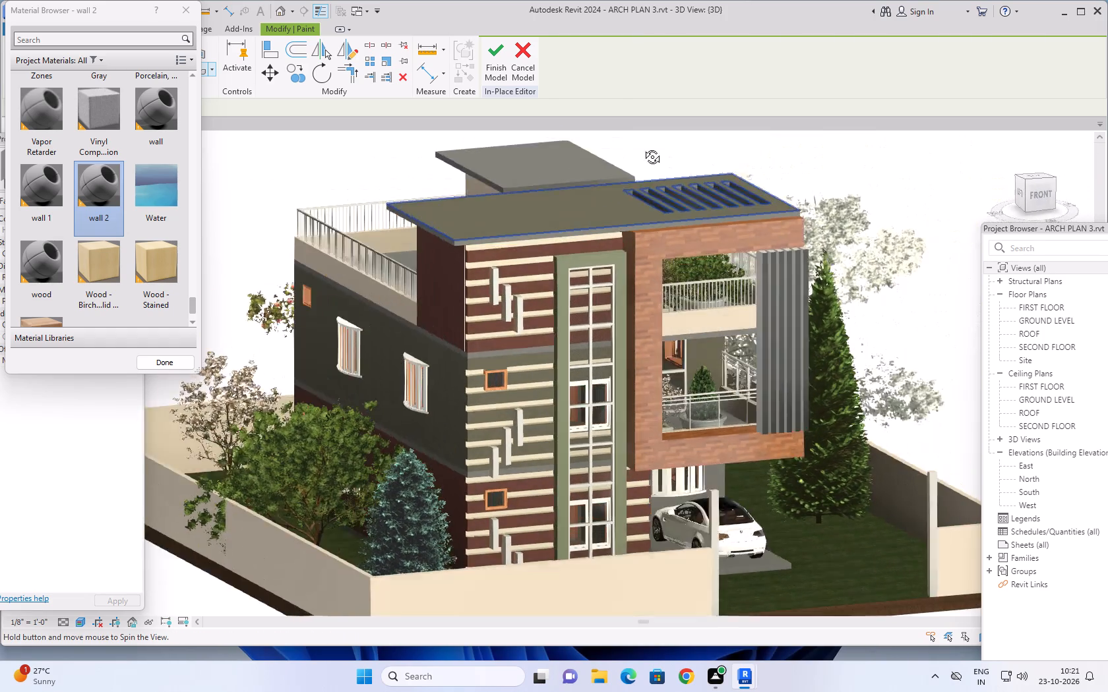
{"action": "middle_click_drag", "start_coordinate": [642, 147], "coordinate": [647, 132]}
{"action": "middle_click_drag", "start_coordinate": [606, 186], "coordinate": [576, 269]}
{"action": "middle_click_drag", "start_coordinate": [559, 279], "coordinate": [571, 246], "text": "shift"}
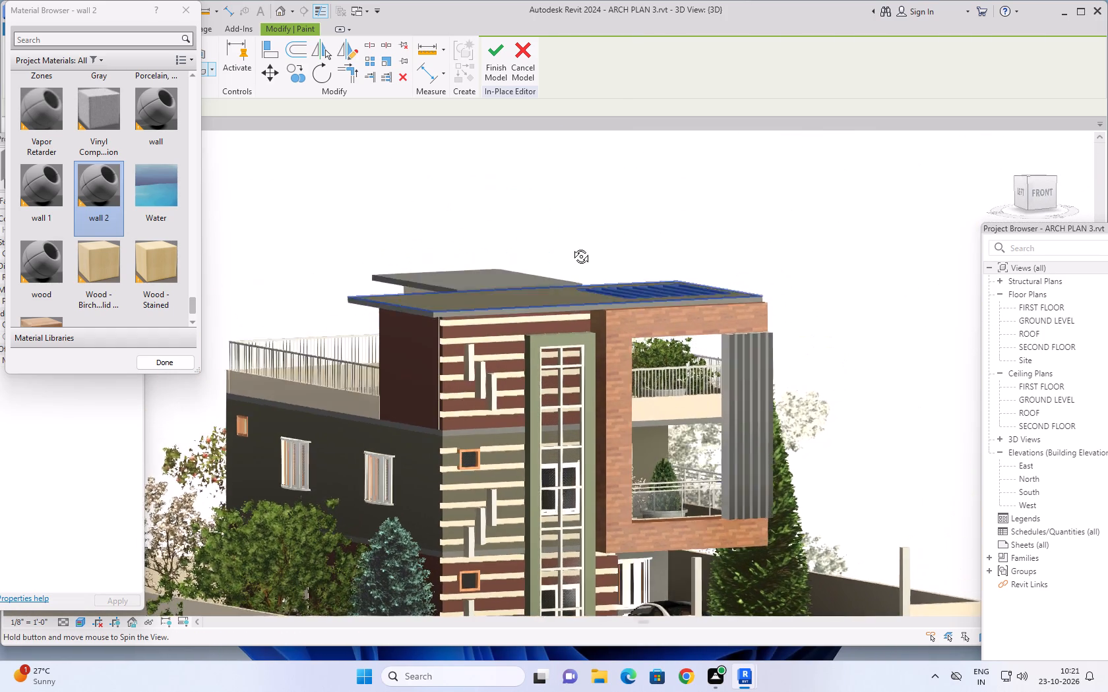
{"action": "middle_click_drag", "start_coordinate": [571, 246], "coordinate": [570, 238], "text": "shift"}
{"action": "scroll", "coordinate": [499, 294], "scroll_direction": "up", "scroll_amount": 4}
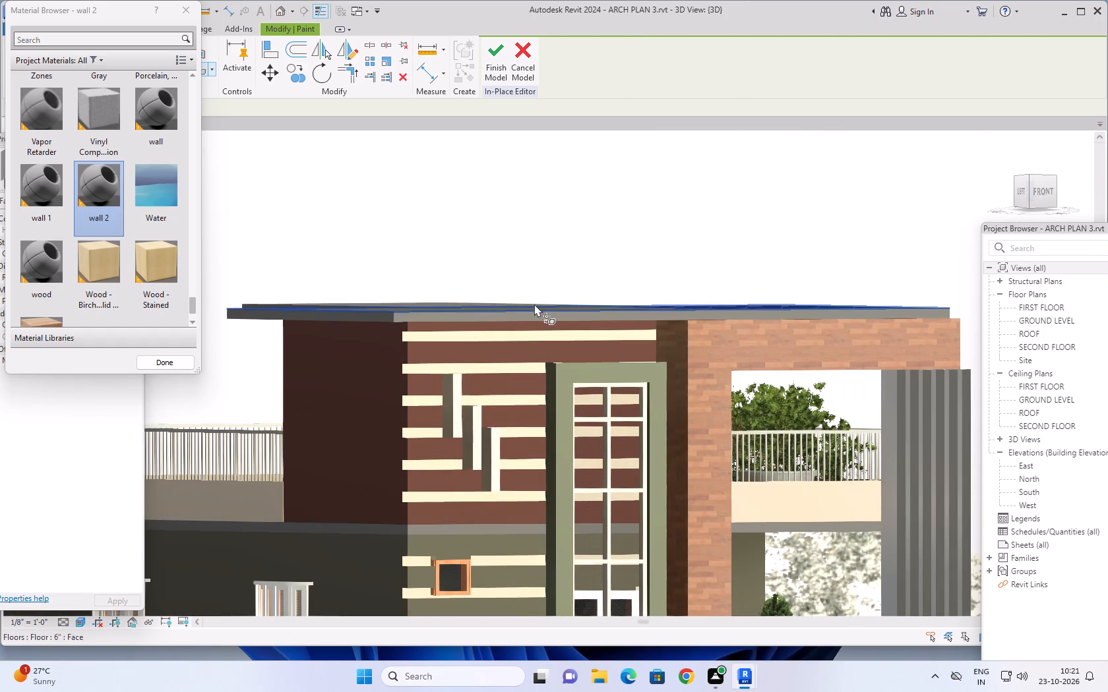
{"action": "left_click", "coordinate": [551, 316]}
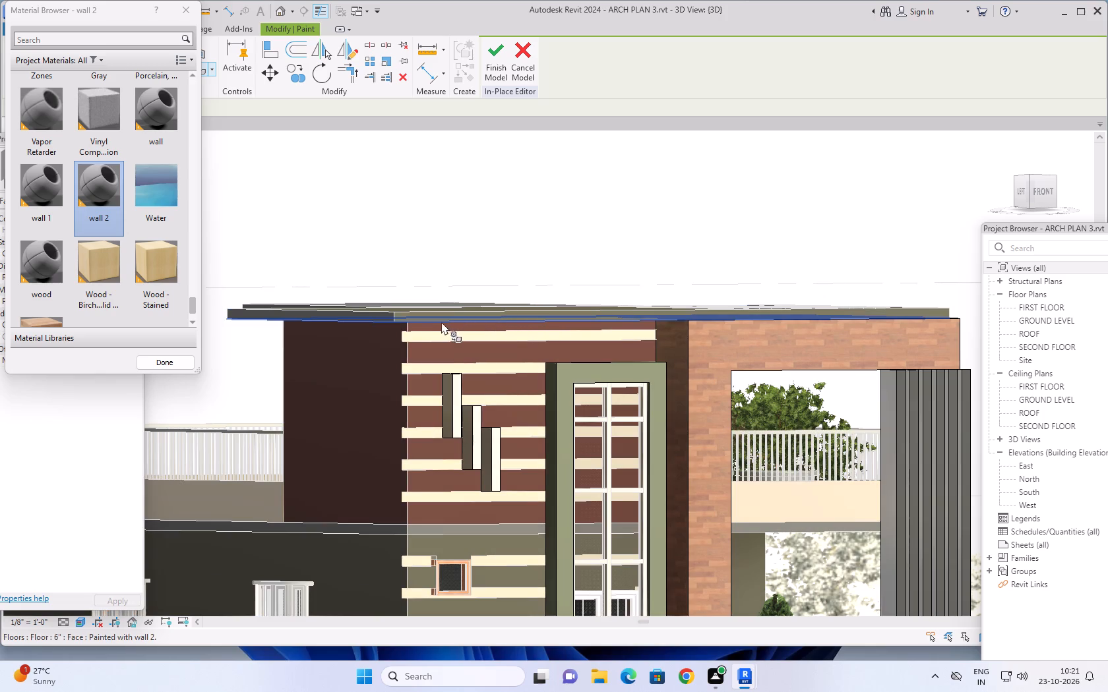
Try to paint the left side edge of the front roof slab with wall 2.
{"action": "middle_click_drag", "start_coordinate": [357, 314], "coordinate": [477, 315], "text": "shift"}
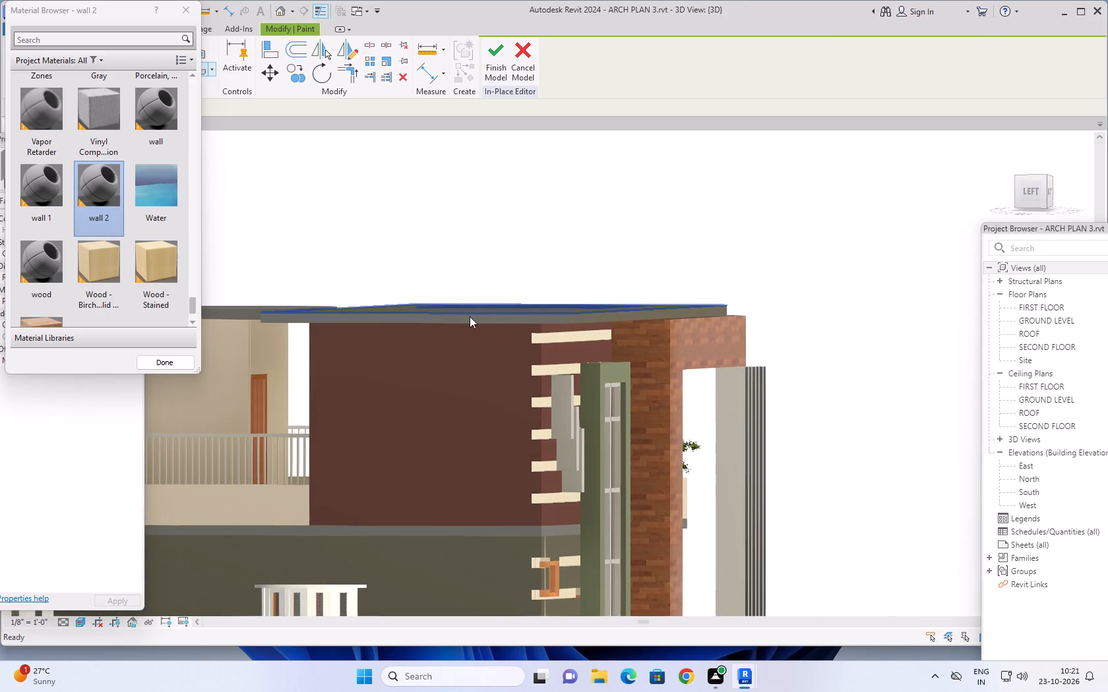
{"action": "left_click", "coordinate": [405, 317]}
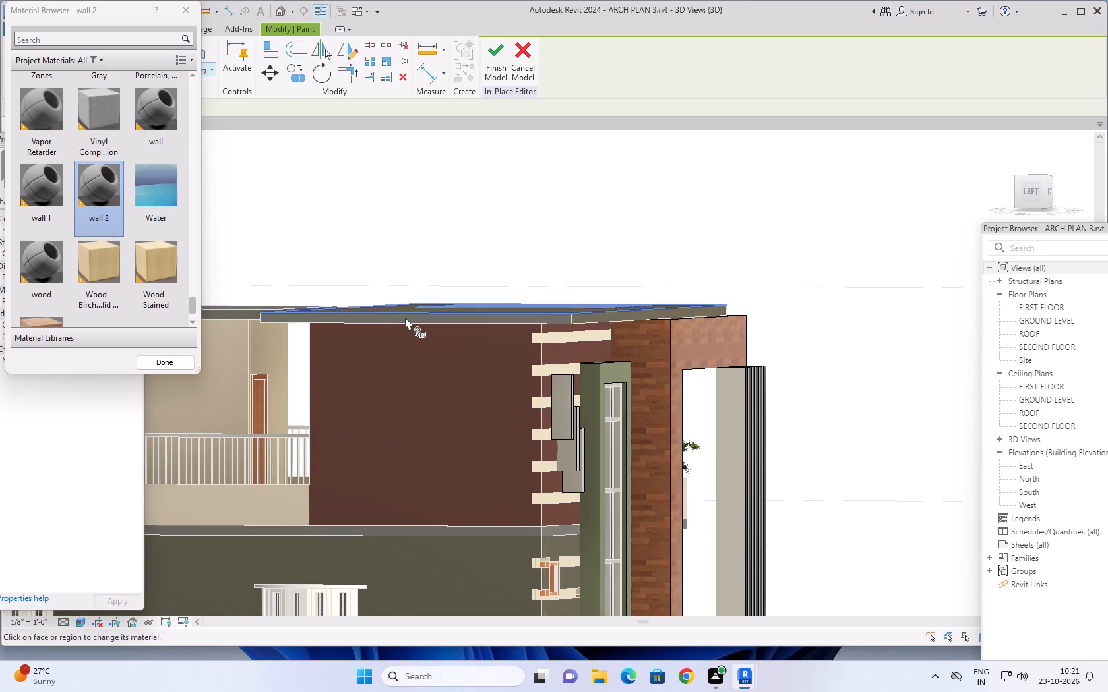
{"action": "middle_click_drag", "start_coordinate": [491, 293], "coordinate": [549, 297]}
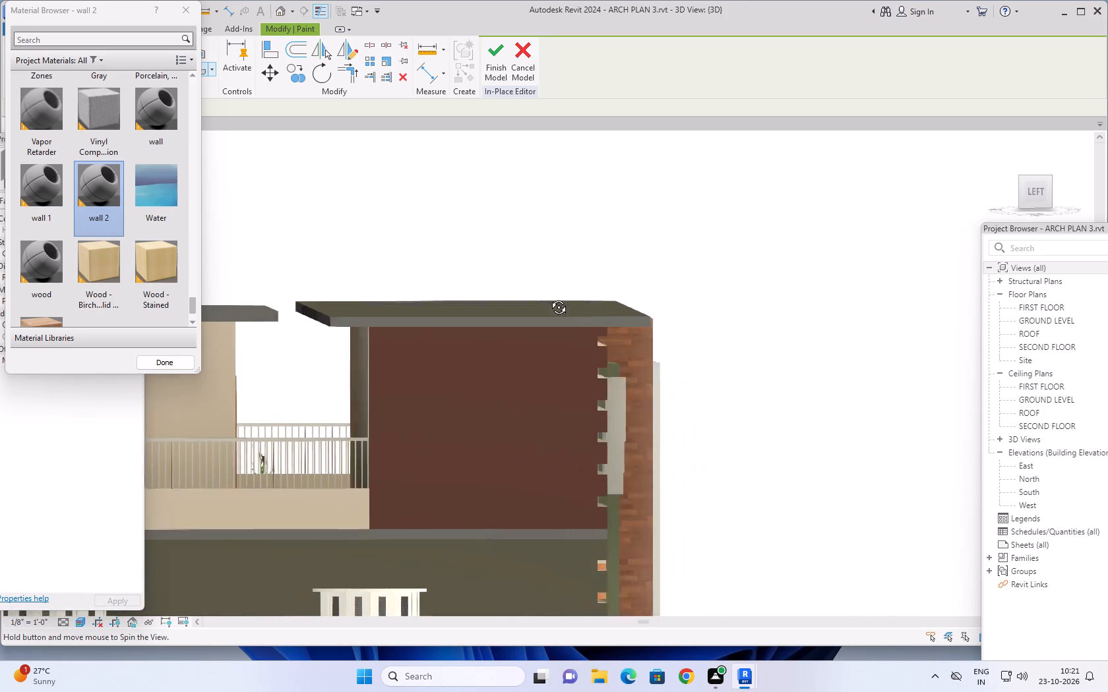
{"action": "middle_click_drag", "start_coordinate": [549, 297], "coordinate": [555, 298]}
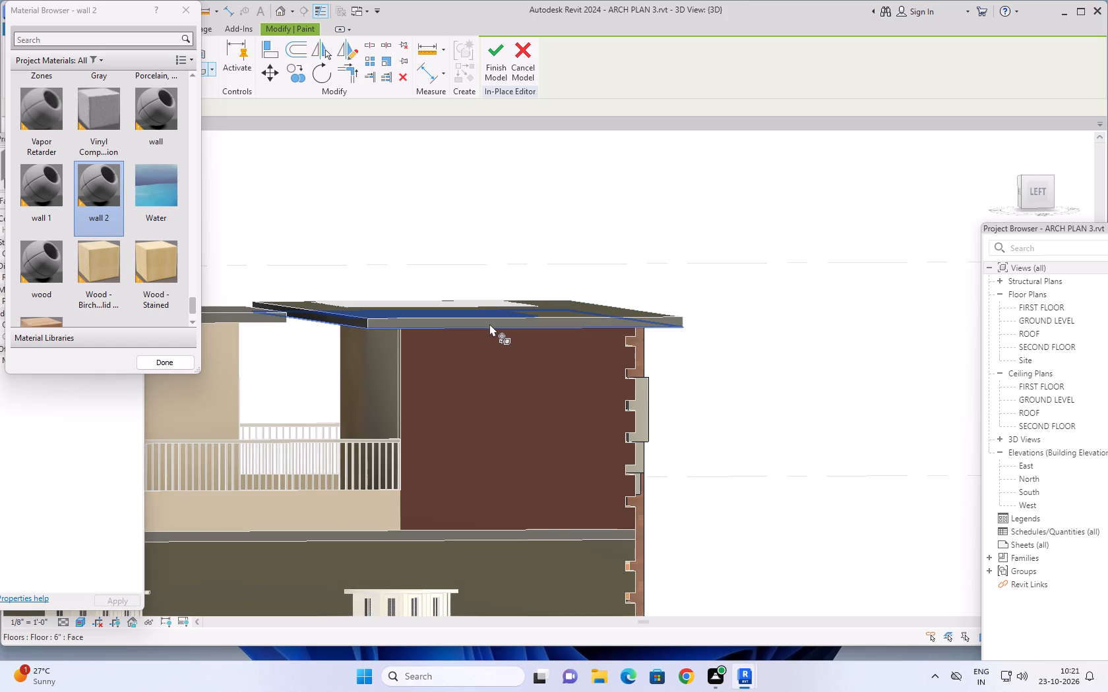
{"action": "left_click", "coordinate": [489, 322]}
Paint the top face and left side edge of the rear roof slab with wall 2.
{"action": "middle_click_drag", "start_coordinate": [473, 293], "coordinate": [507, 303], "text": "shift"}
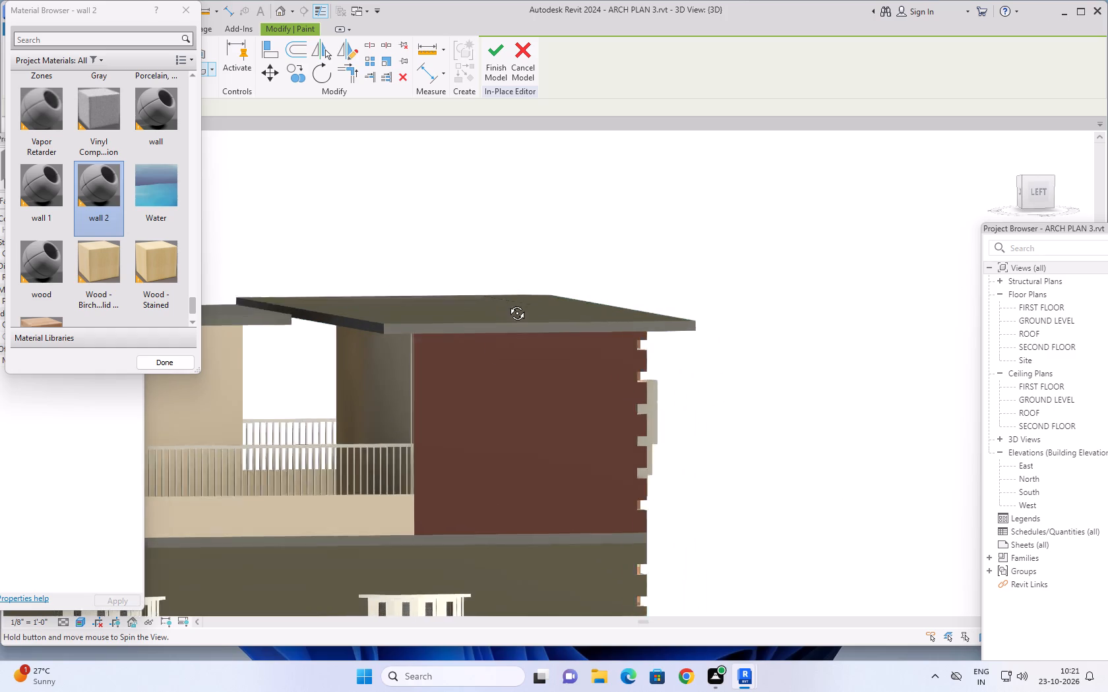
{"action": "middle_click_drag", "start_coordinate": [507, 303], "coordinate": [582, 336], "text": "shift"}
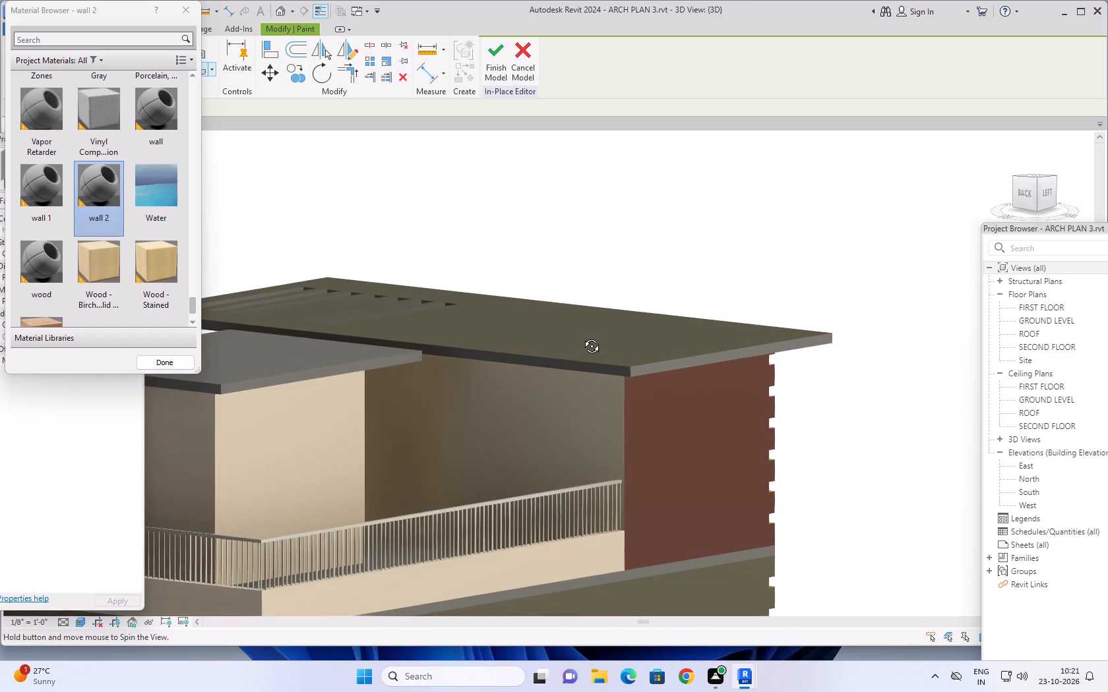
{"action": "middle_click_drag", "start_coordinate": [582, 336], "coordinate": [581, 346], "text": "shift"}
{"action": "left_click", "coordinate": [297, 373]}
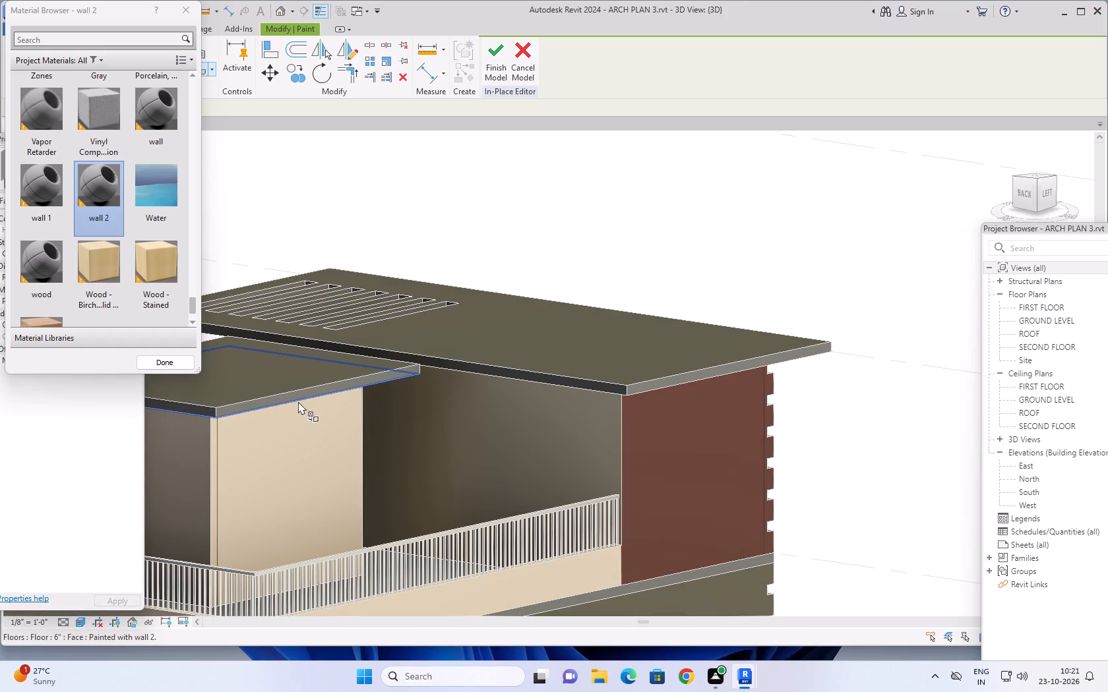
{"action": "left_click", "coordinate": [298, 396]}
{"action": "scroll", "coordinate": [286, 399], "scroll_direction": "up", "scroll_amount": 6}
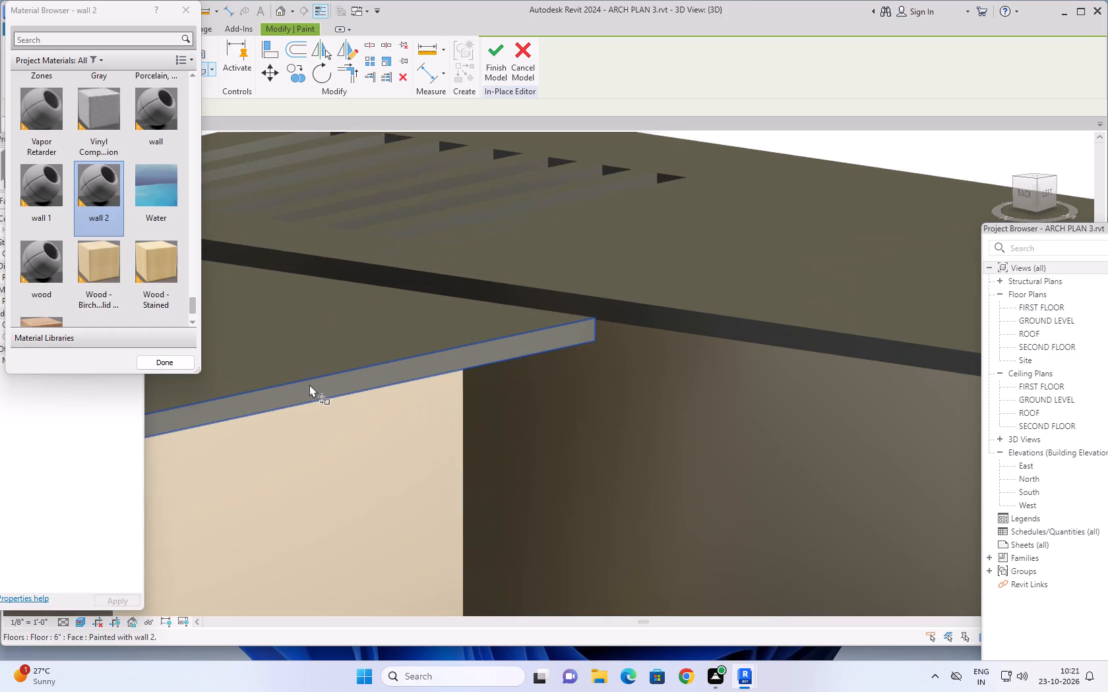
{"action": "left_click", "coordinate": [315, 384]}
Paint the back edge and the right side edge of the rear roof slab with wall 2.
{"action": "scroll", "coordinate": [311, 384], "scroll_direction": "down", "scroll_amount": 3}
{"action": "middle_click_drag", "start_coordinate": [301, 386], "coordinate": [456, 368]}
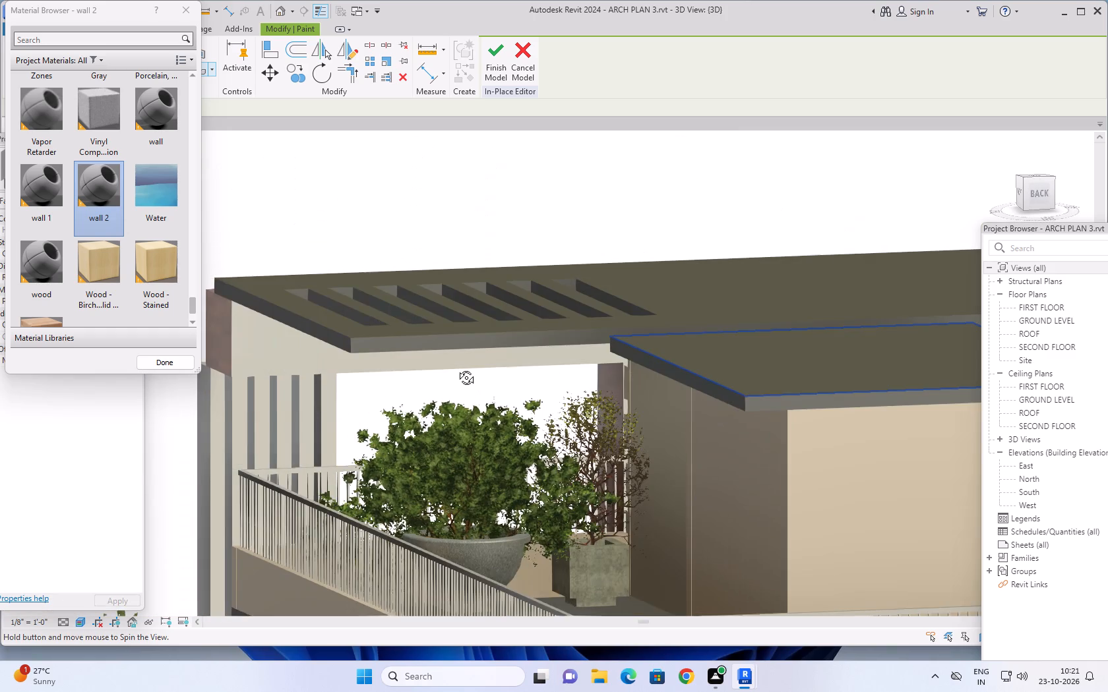
{"action": "middle_click_drag", "start_coordinate": [456, 368], "coordinate": [453, 359]}
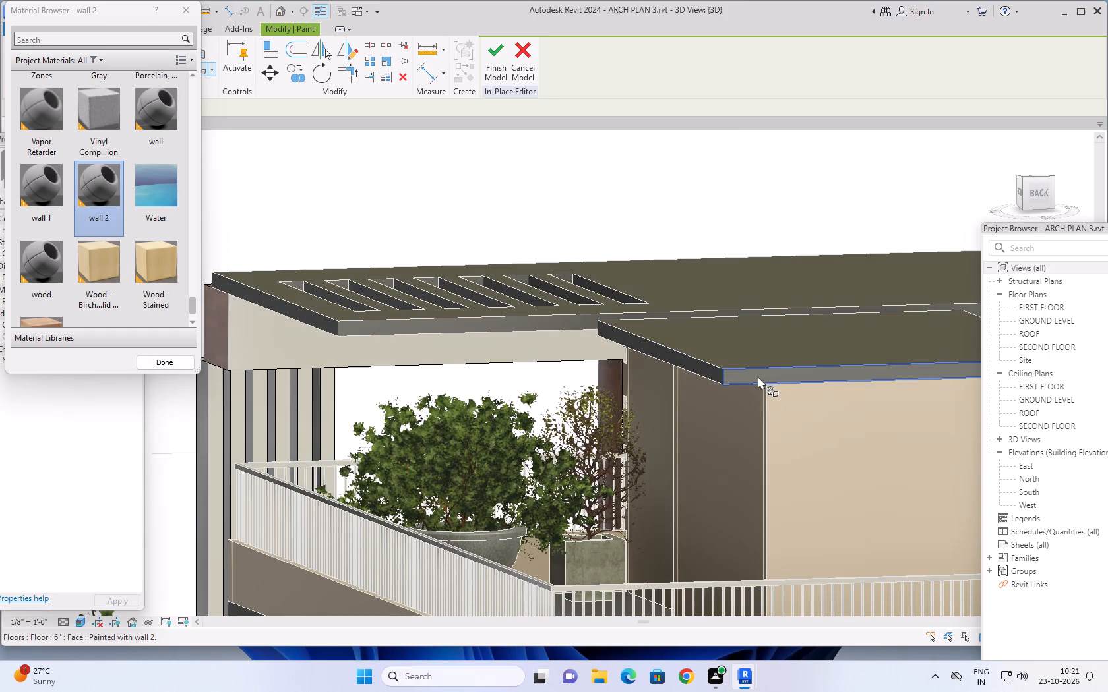
{"action": "left_click", "coordinate": [758, 376]}
{"action": "left_click", "coordinate": [702, 369]}
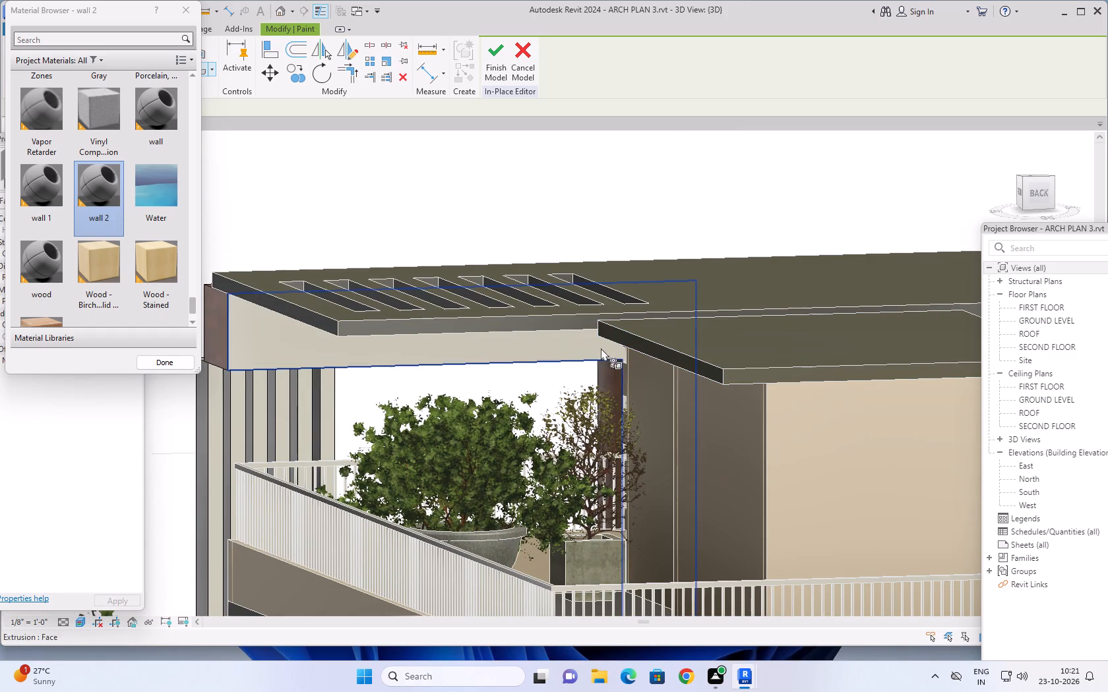
Paint the back edge and the left side edge of the front roof slab with wall 2.
{"action": "left_click", "coordinate": [478, 325]}
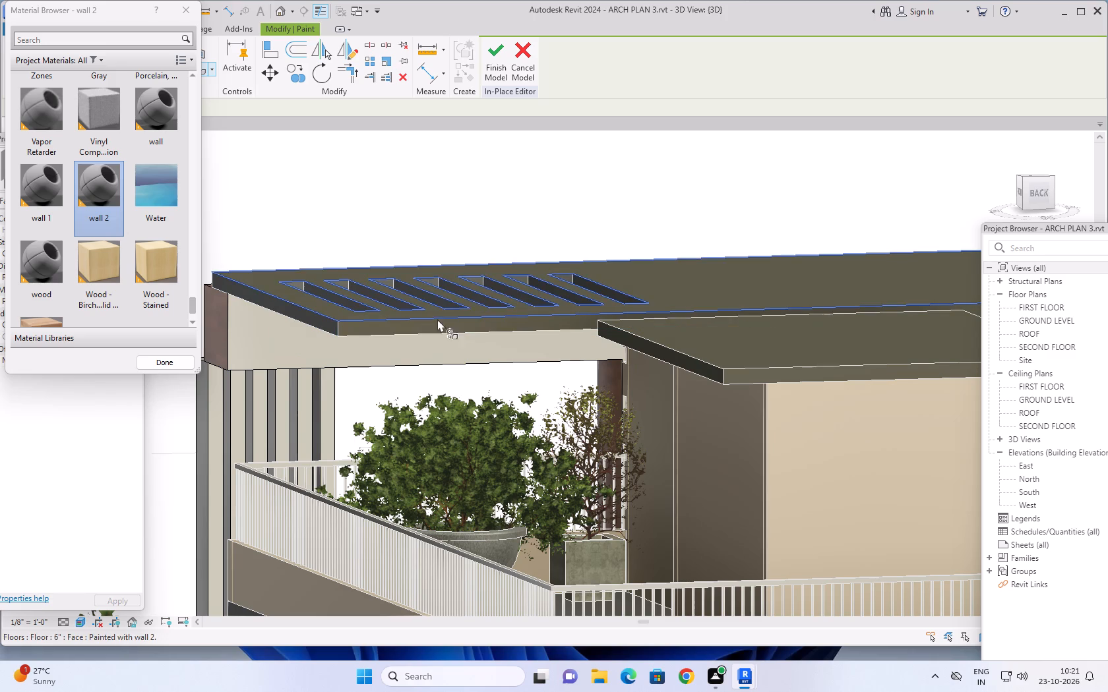
{"action": "middle_click_drag", "start_coordinate": [484, 312], "coordinate": [448, 413], "text": "shift"}
{"action": "middle_click_drag", "start_coordinate": [501, 392], "coordinate": [466, 430], "text": "shift"}
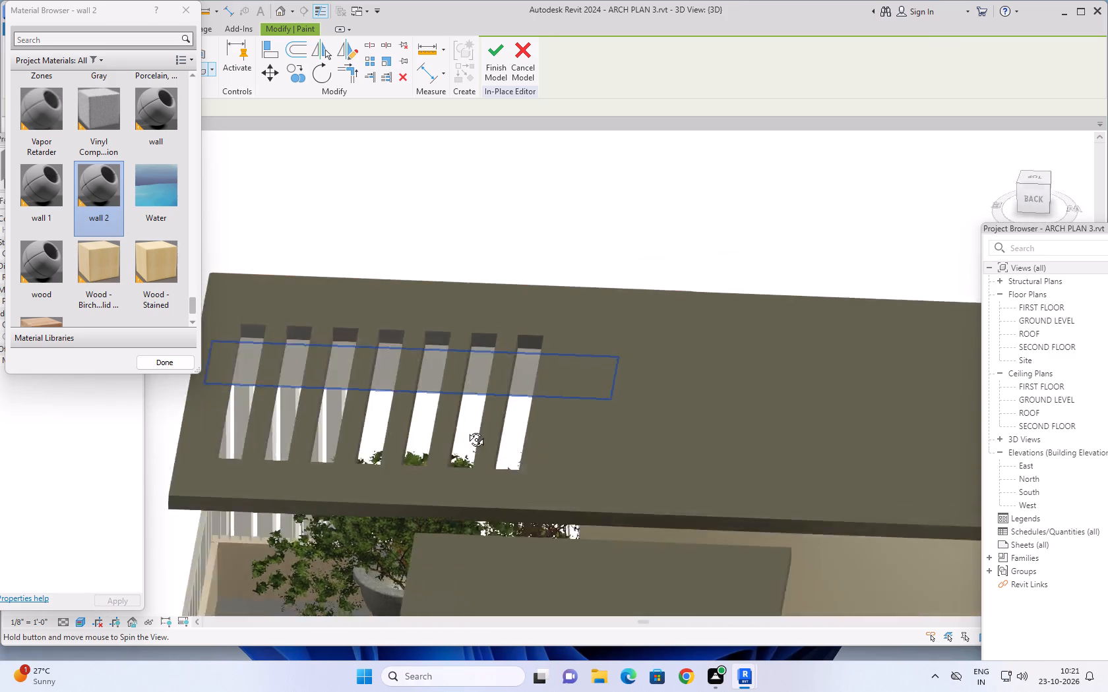
{"action": "middle_click_drag", "start_coordinate": [466, 430], "coordinate": [323, 372], "text": "shift"}
{"action": "middle_click_drag", "start_coordinate": [537, 395], "coordinate": [507, 334], "text": "shift"}
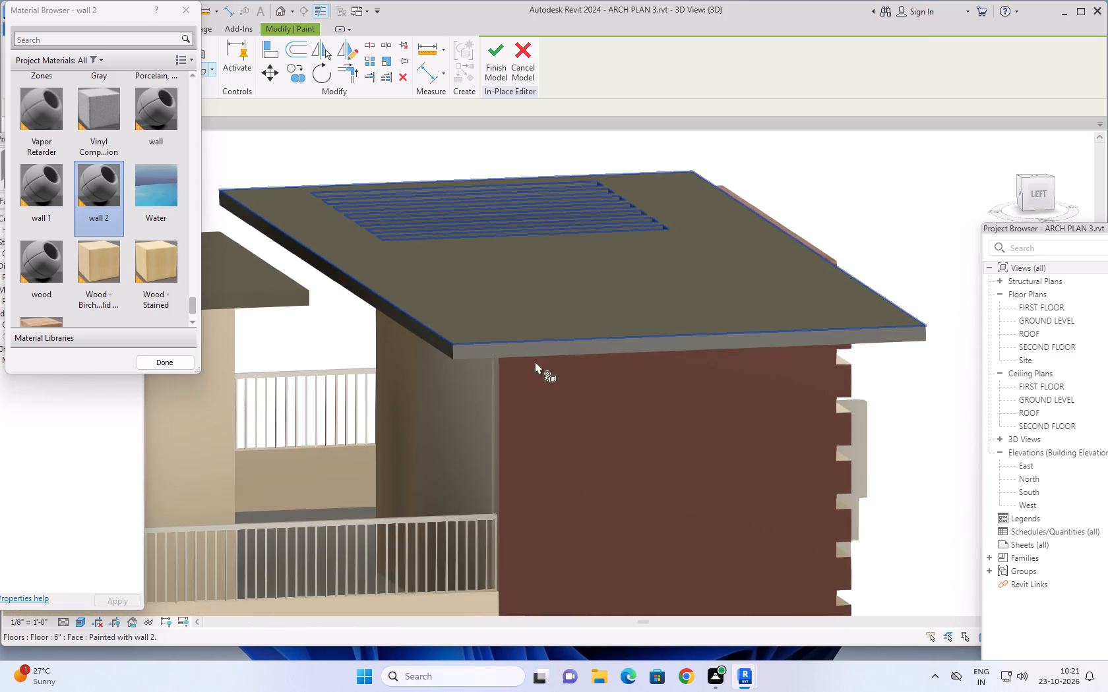
{"action": "scroll", "coordinate": [536, 382], "scroll_direction": "up", "scroll_amount": 4}
{"action": "left_click", "coordinate": [534, 328]}
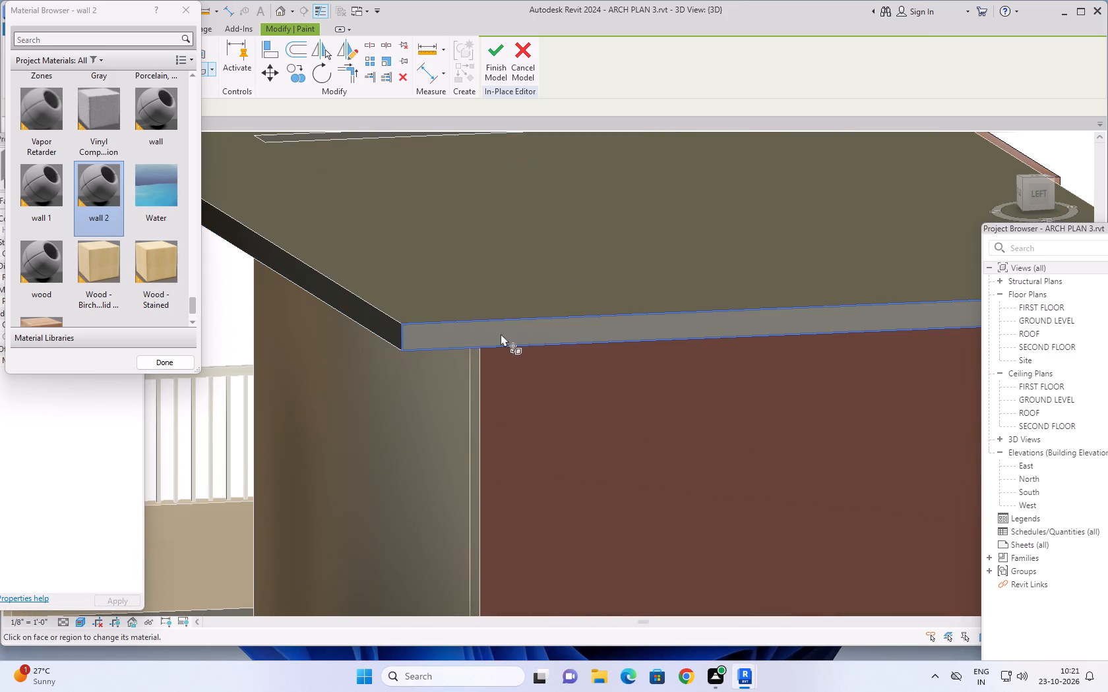
Paint the right side edge of the front roof slab, beside the slotted openings, with wall 2.
{"action": "scroll", "coordinate": [592, 313], "scroll_direction": "down", "scroll_amount": 6}
{"action": "middle_click_drag", "start_coordinate": [665, 290], "coordinate": [448, 306], "text": "shift"}
{"action": "middle_click_drag", "start_coordinate": [717, 251], "coordinate": [486, 252]}
{"action": "middle_click_drag", "start_coordinate": [733, 210], "coordinate": [733, 211]}
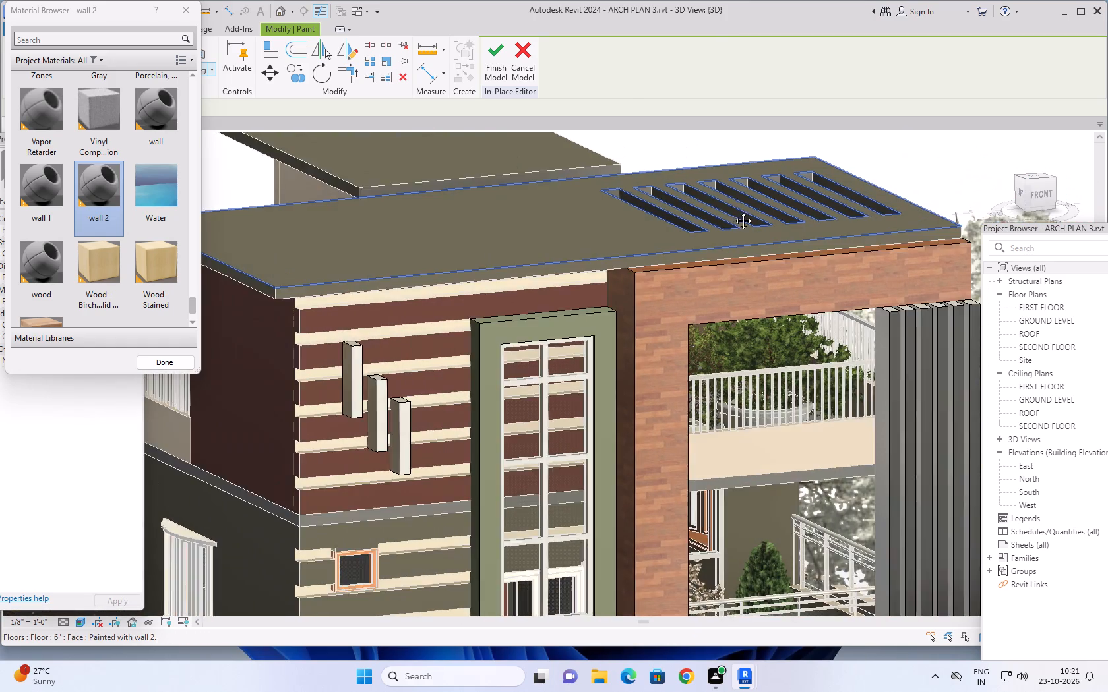
{"action": "middle_click_drag", "start_coordinate": [733, 211], "coordinate": [616, 241]}
{"action": "scroll", "coordinate": [632, 239], "scroll_direction": "up", "scroll_amount": 1}
{"action": "middle_click_drag", "start_coordinate": [676, 240], "coordinate": [508, 227], "text": "shift"}
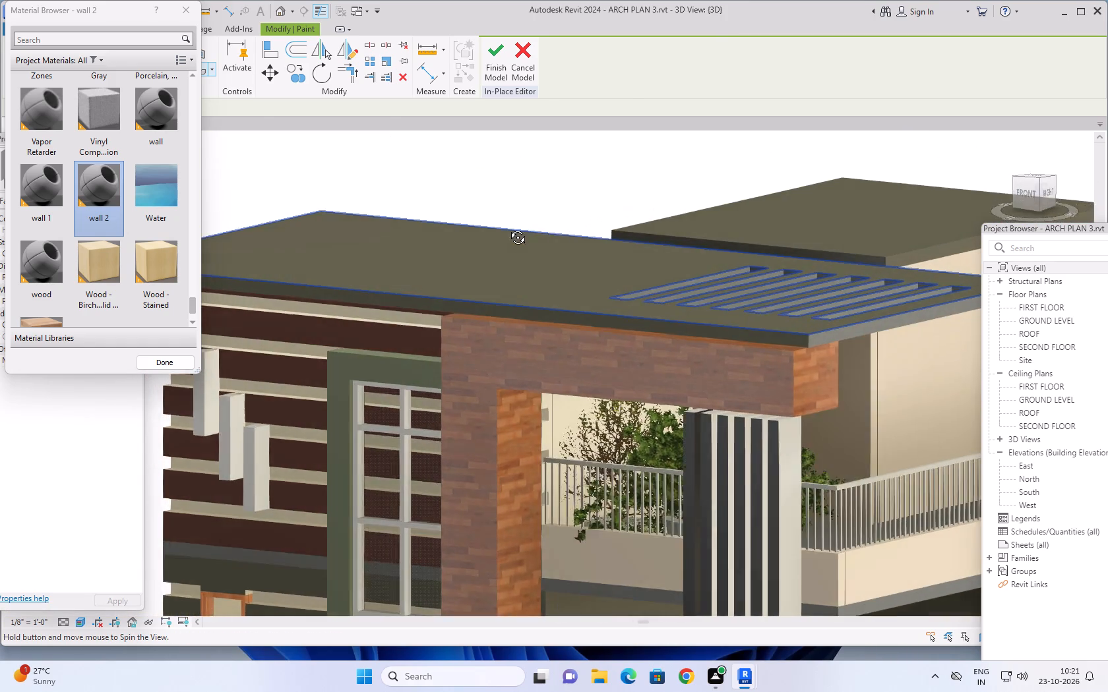
{"action": "middle_click_drag", "start_coordinate": [508, 227], "coordinate": [427, 252], "text": "shift"}
{"action": "scroll", "coordinate": [663, 419], "scroll_direction": "up", "scroll_amount": 4}
{"action": "middle_click_drag", "start_coordinate": [683, 399], "coordinate": [712, 344], "text": "shift"}
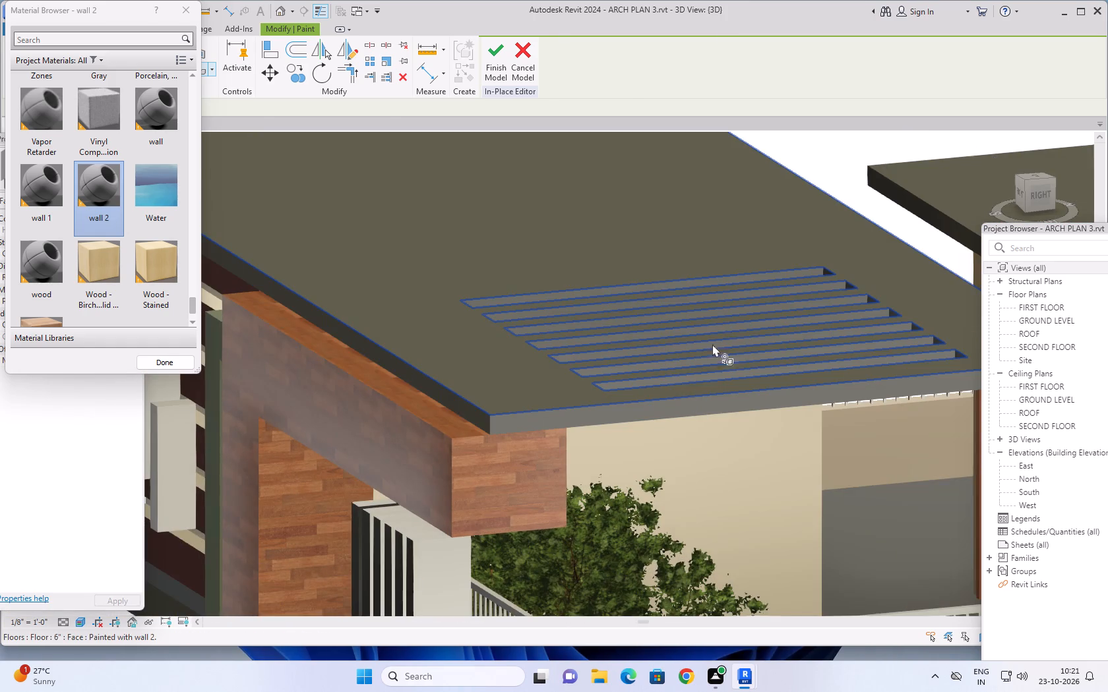
{"action": "middle_click_drag", "start_coordinate": [712, 344], "coordinate": [727, 323], "text": "shift"}
{"action": "left_click", "coordinate": [796, 216]}
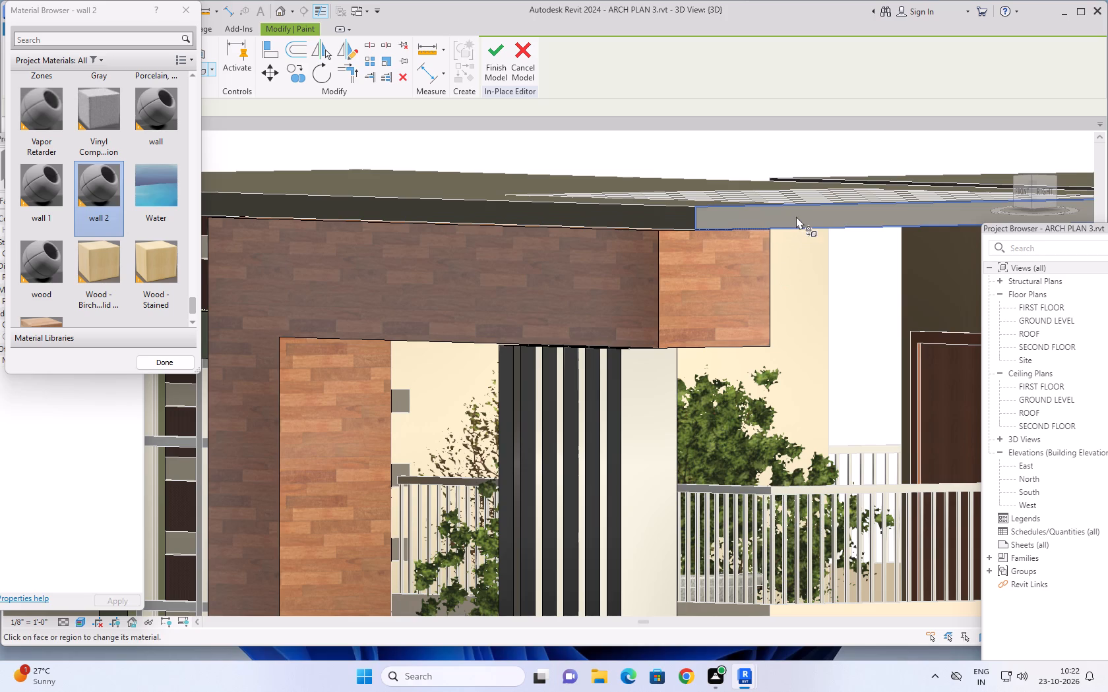
Paint the striped front walls of the top storey and the ground storey with wall 2.
{"action": "scroll", "coordinate": [638, 296], "scroll_direction": "down", "scroll_amount": 8}
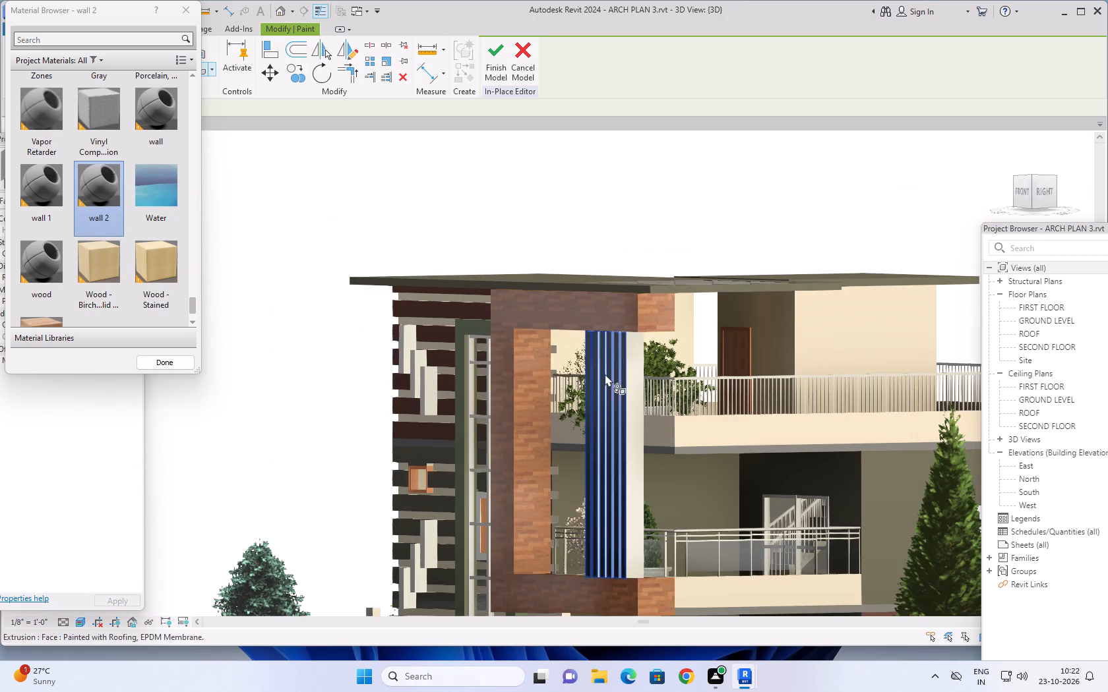
{"action": "middle_click_drag", "start_coordinate": [619, 375], "coordinate": [811, 389], "text": "shift"}
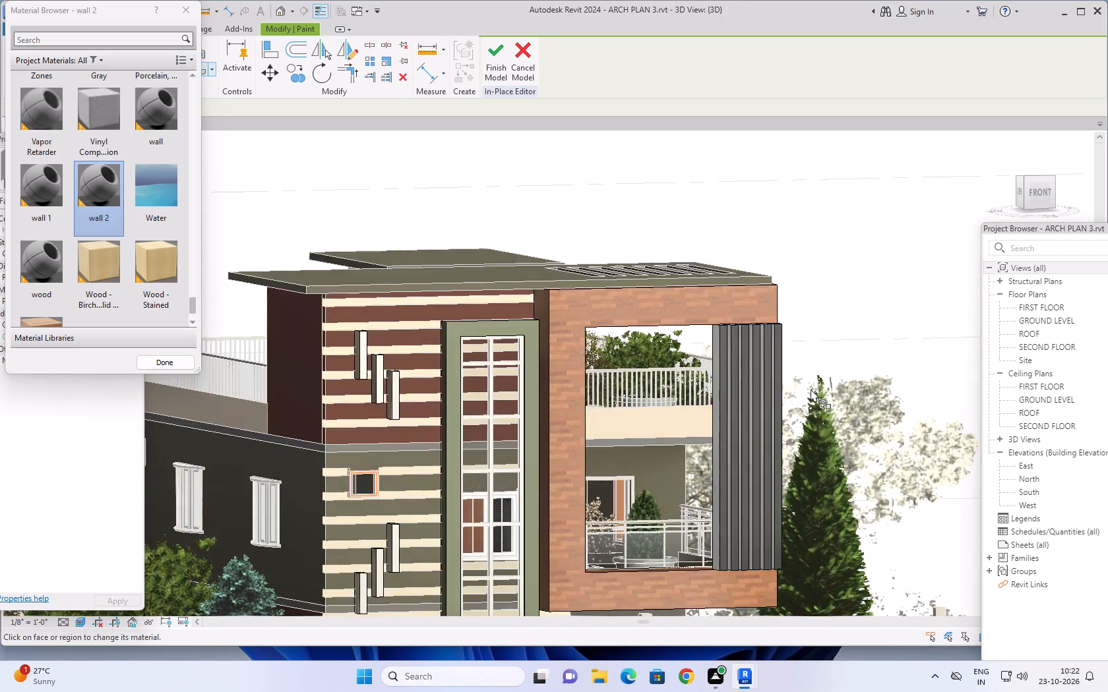
{"action": "scroll", "coordinate": [811, 389], "scroll_direction": "down", "scroll_amount": 2}
{"action": "middle_click_drag", "start_coordinate": [807, 409], "coordinate": [811, 353]}
{"action": "middle_click_drag", "start_coordinate": [814, 376], "coordinate": [820, 368], "text": "shift"}
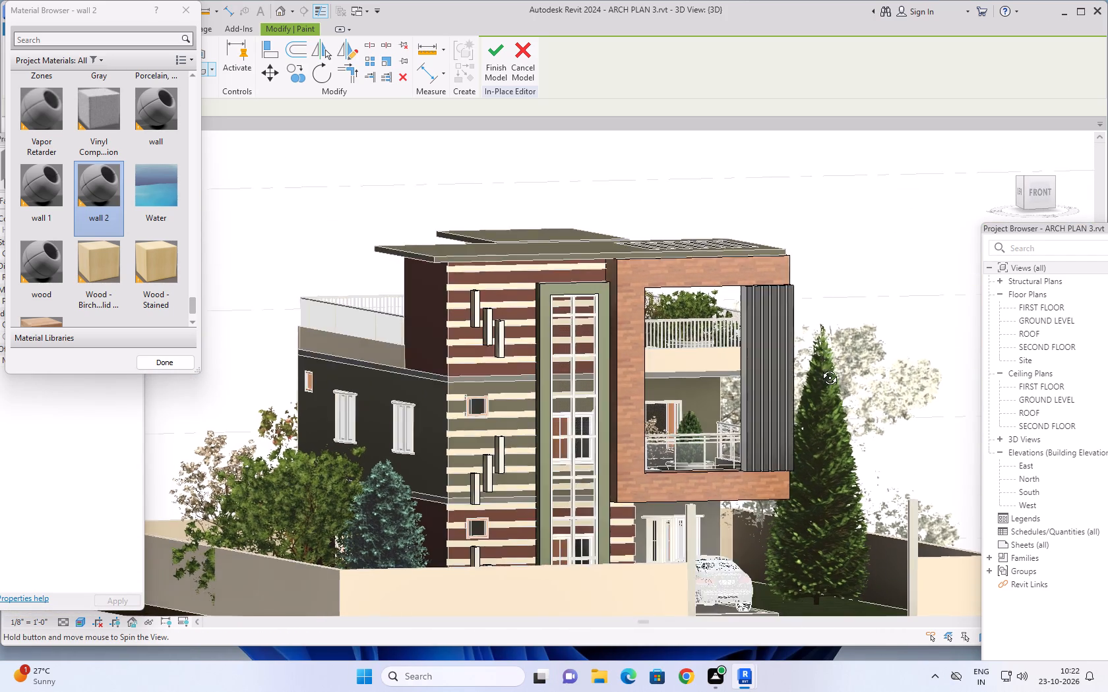
{"action": "middle_click_drag", "start_coordinate": [820, 368], "coordinate": [826, 367], "text": "shift"}
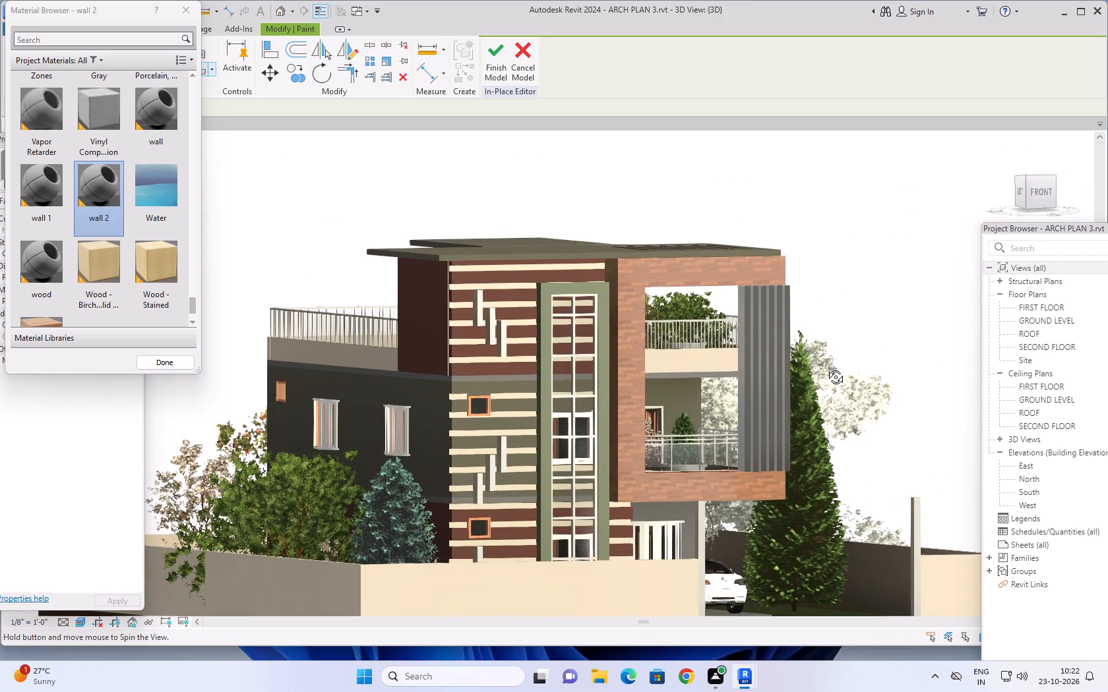
{"action": "middle_click_drag", "start_coordinate": [826, 367], "coordinate": [826, 368], "text": "shift"}
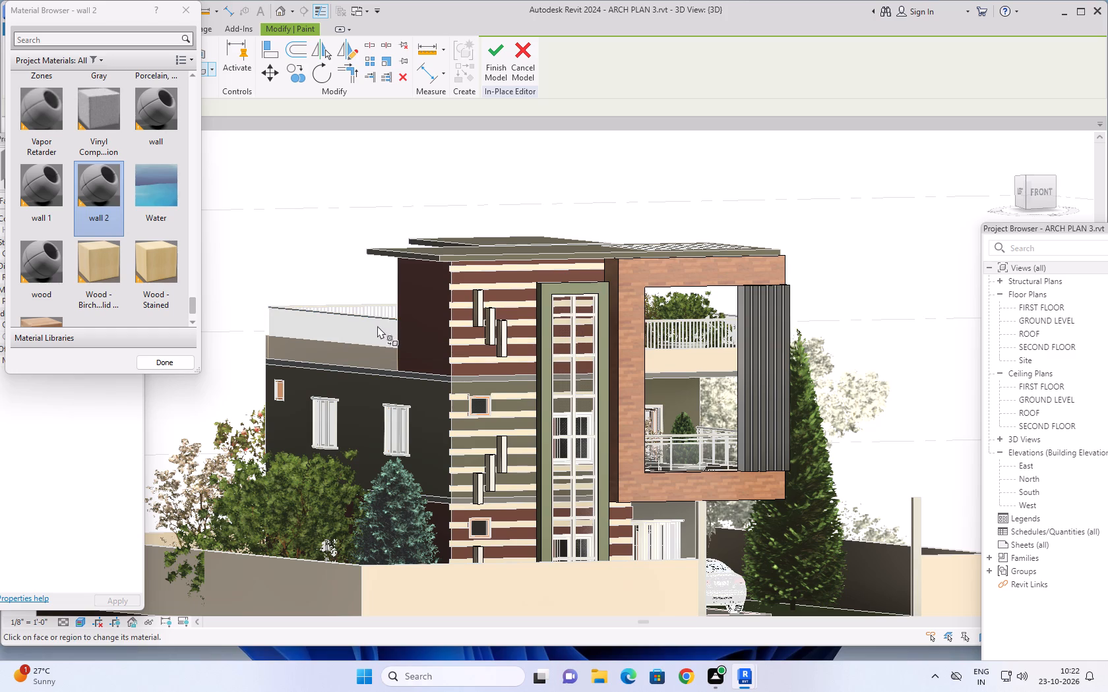
{"action": "left_click", "coordinate": [505, 292]}
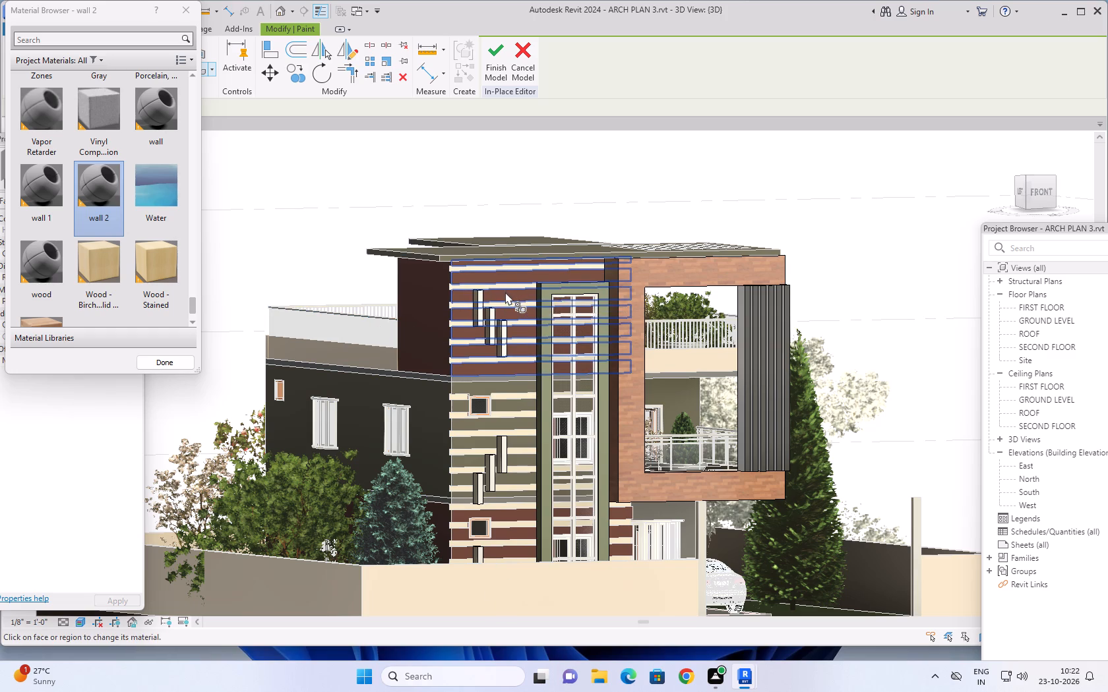
{"action": "left_click", "coordinate": [510, 515]}
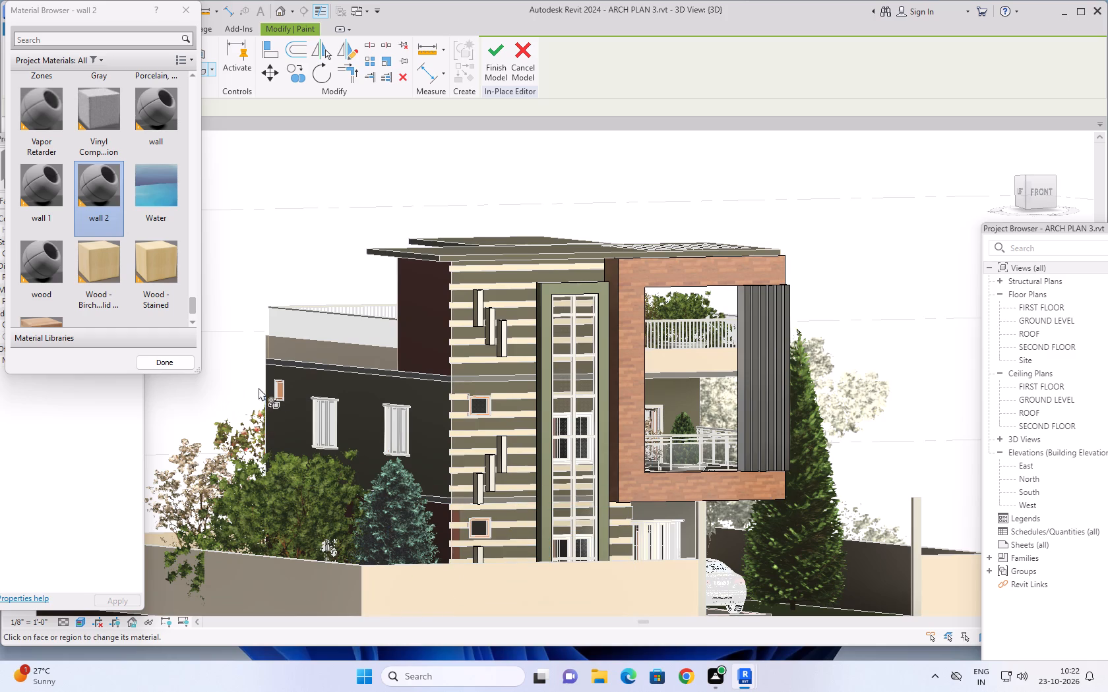
Paint the front face of the tall window's projecting surround with wall 1.
{"action": "scroll", "coordinate": [443, 380], "scroll_direction": "down", "scroll_amount": 2}
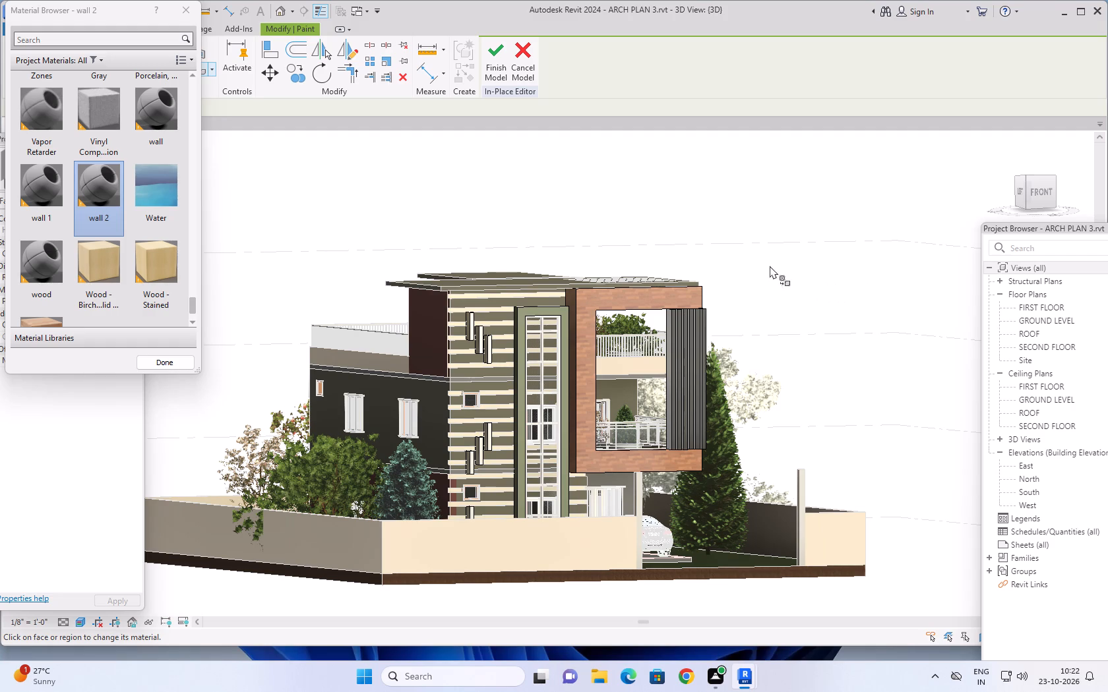
{"action": "middle_click_drag", "start_coordinate": [745, 275], "coordinate": [621, 324]}
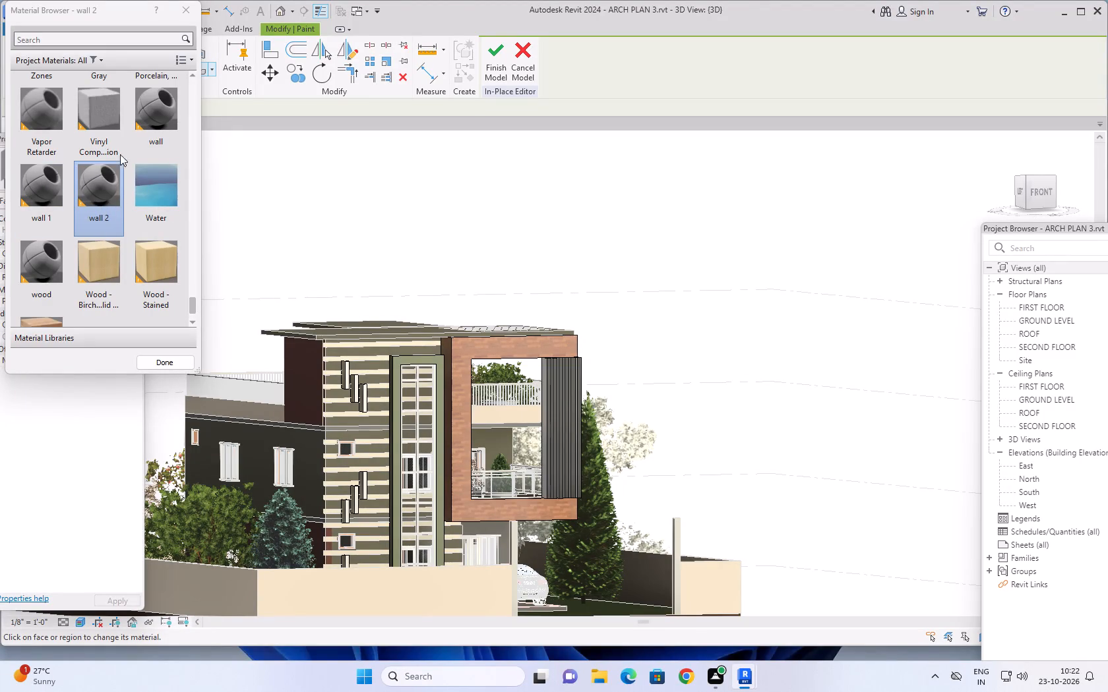
{"action": "left_click", "coordinate": [48, 192]}
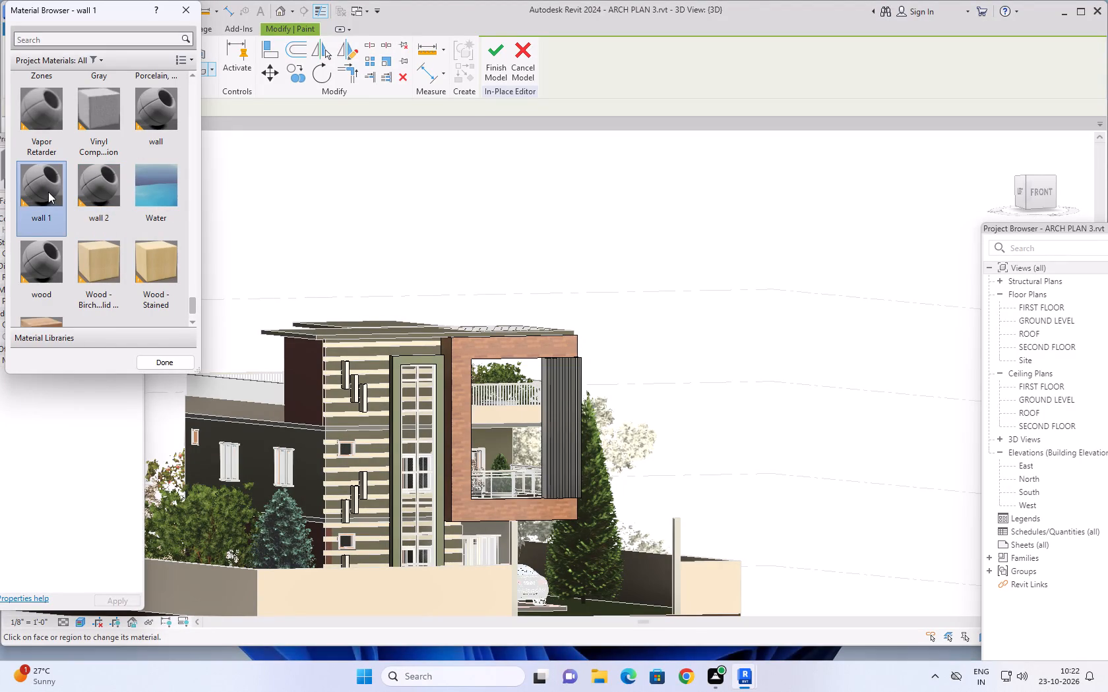
{"action": "scroll", "coordinate": [390, 428], "scroll_direction": "up", "scroll_amount": 5}
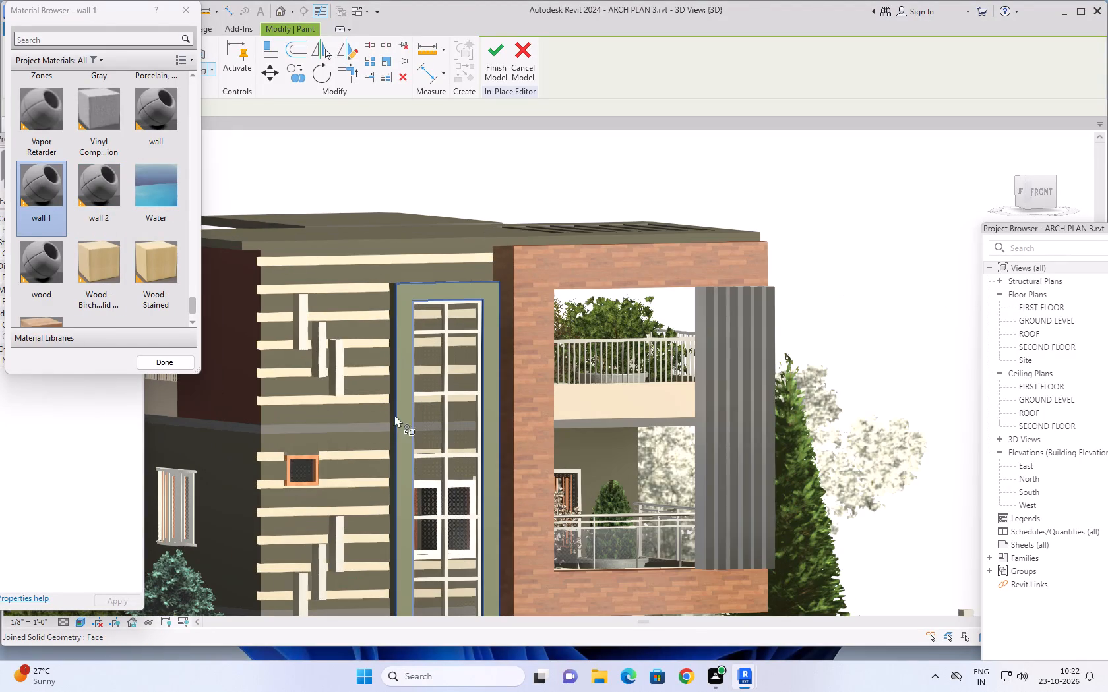
{"action": "left_click", "coordinate": [399, 403]}
{"action": "scroll", "coordinate": [414, 427], "scroll_direction": "down", "scroll_amount": 2}
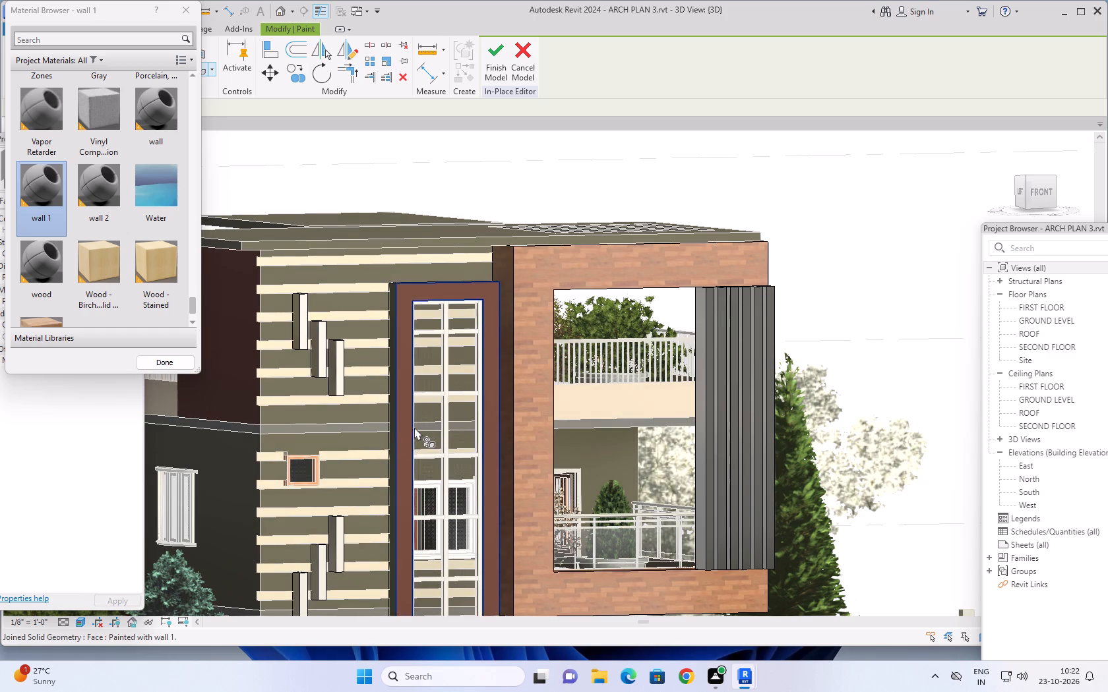
Paint the left side face and the top face of the tall window's projecting surround with wall 1.
{"action": "scroll", "coordinate": [414, 427], "scroll_direction": "down", "scroll_amount": 3}
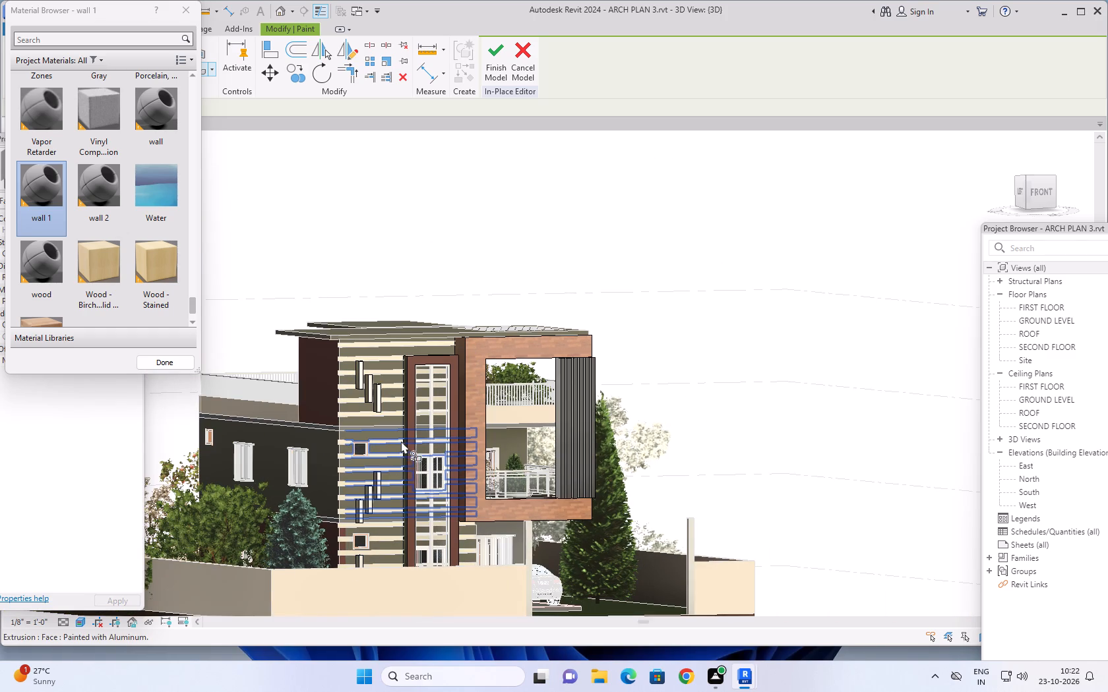
{"action": "middle_click_drag", "start_coordinate": [401, 443], "coordinate": [435, 445], "text": "shift"}
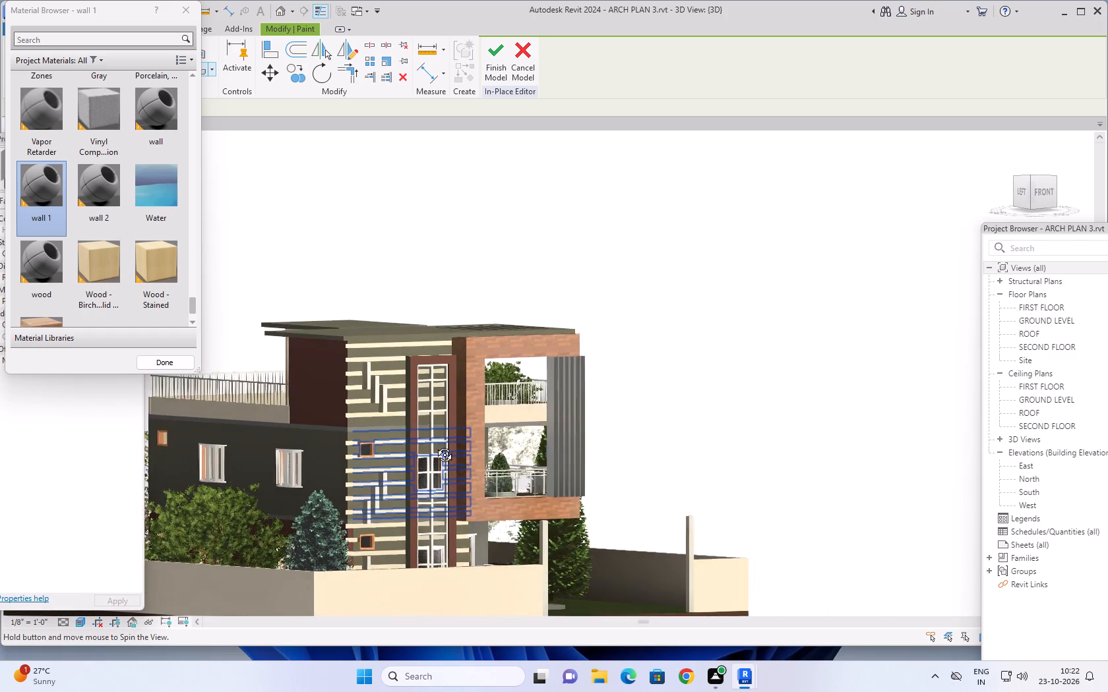
{"action": "middle_click_drag", "start_coordinate": [435, 445], "coordinate": [443, 485], "text": "shift"}
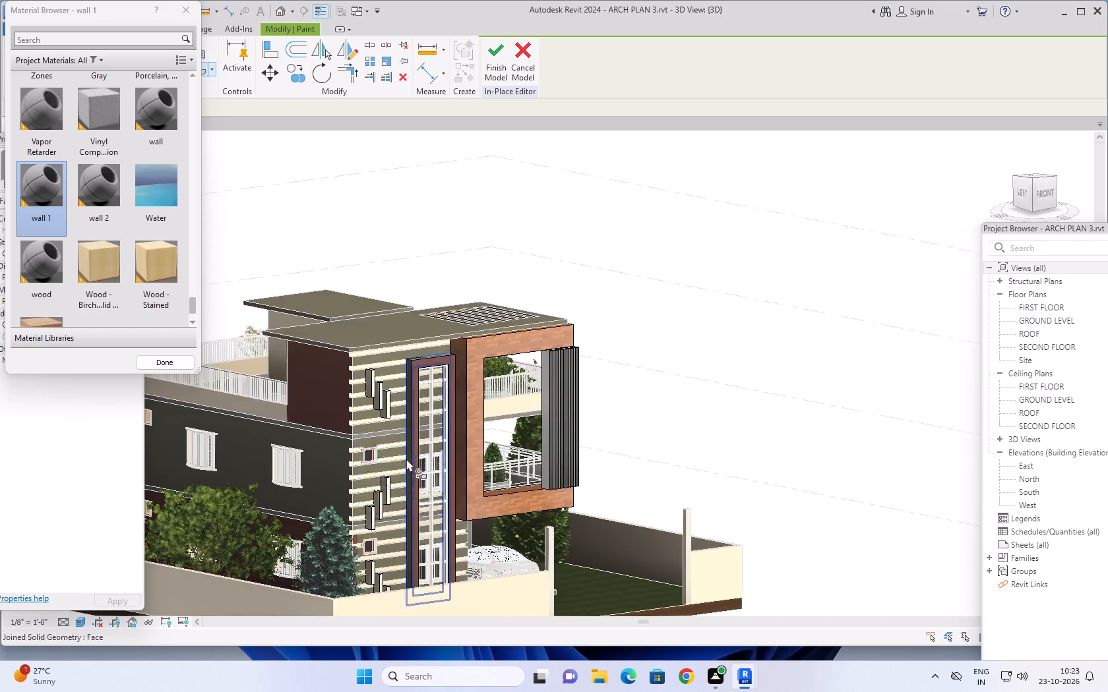
{"action": "middle_click_drag", "start_coordinate": [414, 454], "coordinate": [441, 453], "text": "shift"}
{"action": "scroll", "coordinate": [406, 430], "scroll_direction": "up", "scroll_amount": 10}
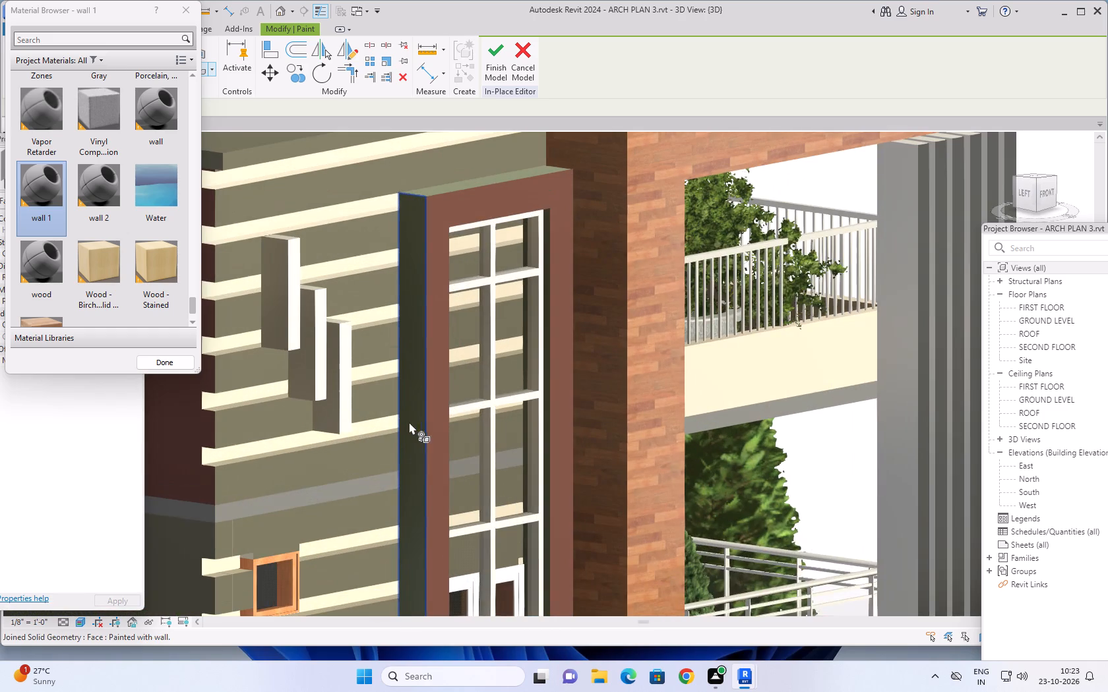
{"action": "left_click", "coordinate": [408, 426]}
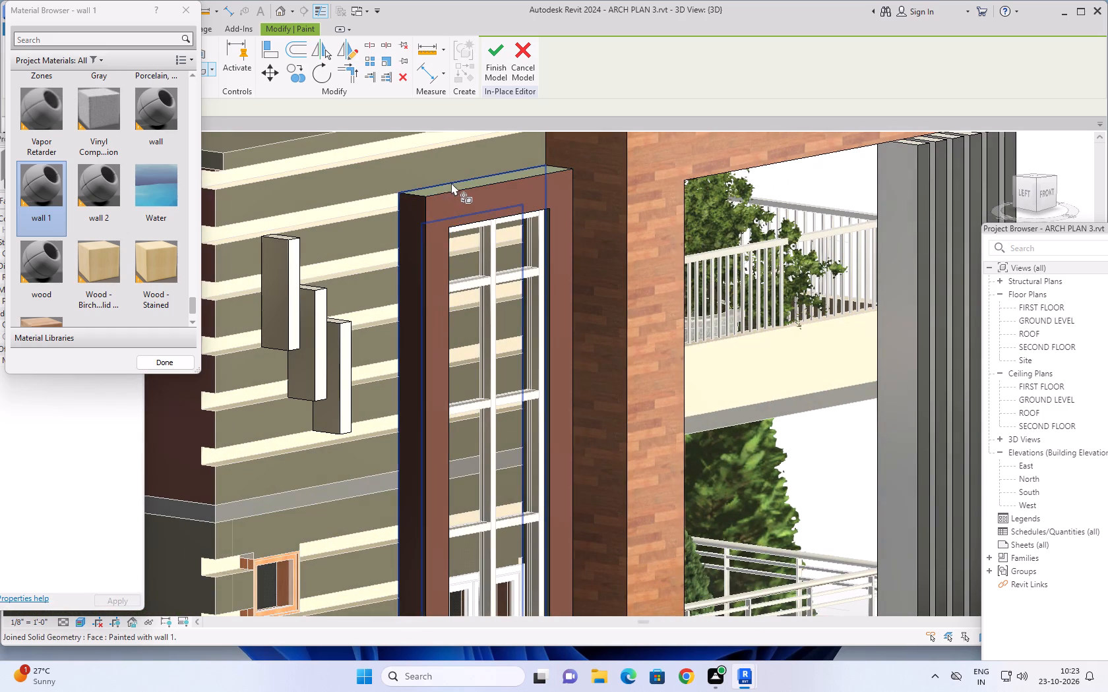
{"action": "middle_click_drag", "start_coordinate": [488, 179], "coordinate": [484, 220]}
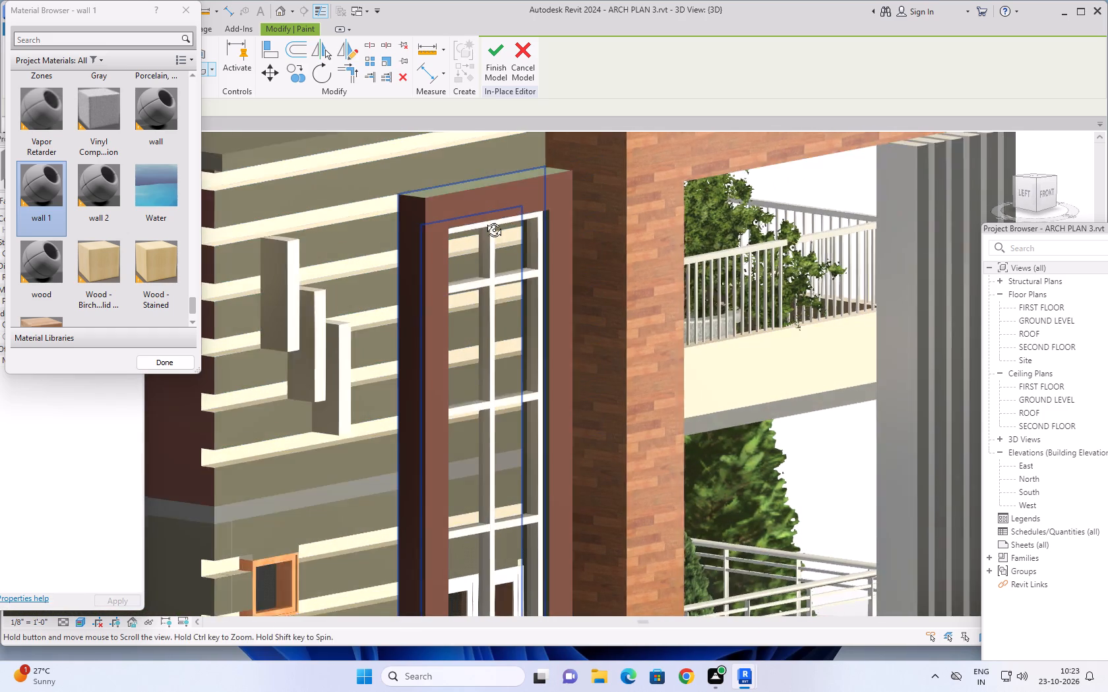
{"action": "middle_click_drag", "start_coordinate": [484, 220], "coordinate": [489, 380]}
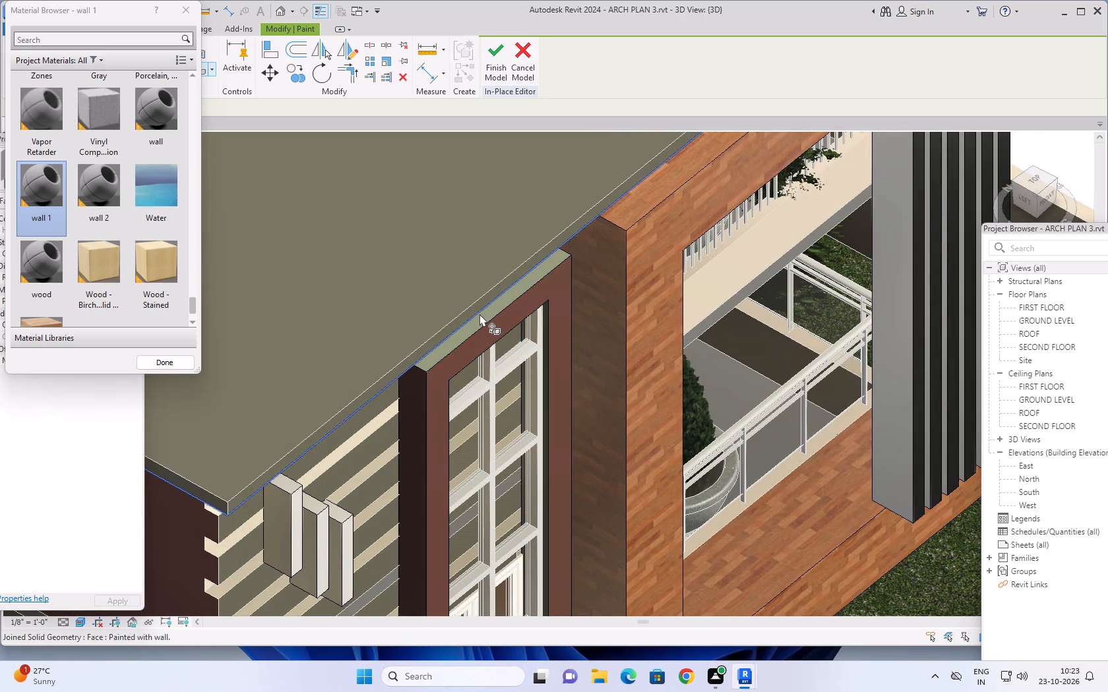
{"action": "left_click", "coordinate": [481, 318]}
Paint the front faces of the staggered vertical fins on the striped wall with wall 1.
{"action": "middle_click_drag", "start_coordinate": [510, 384], "coordinate": [443, 303]}
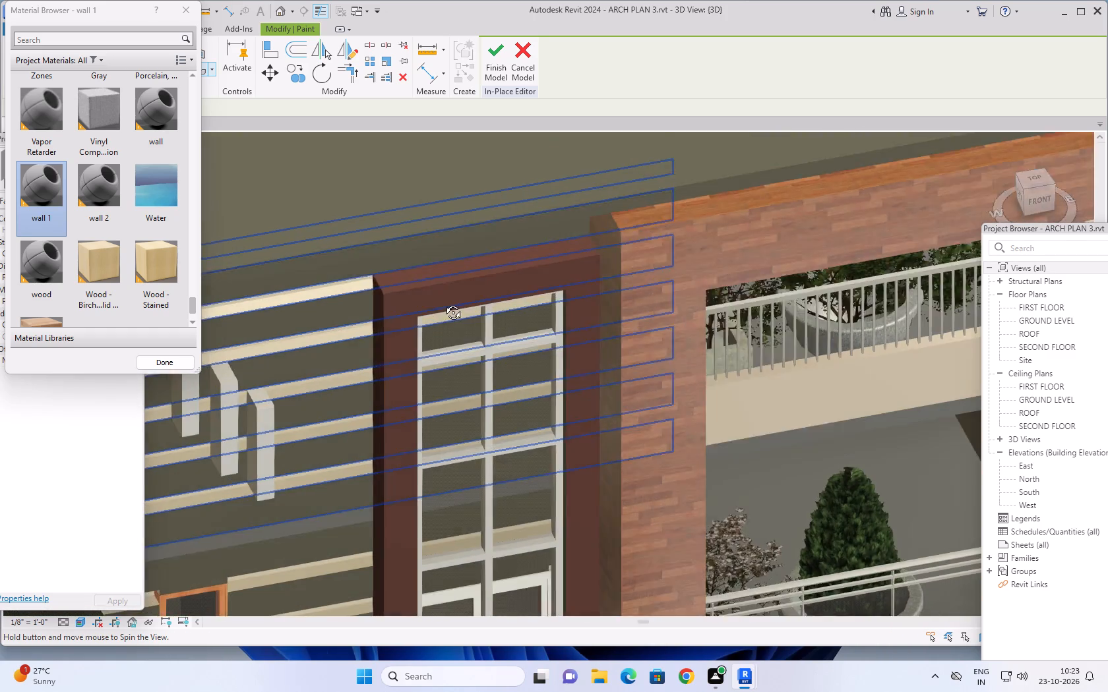
{"action": "middle_click_drag", "start_coordinate": [443, 303], "coordinate": [452, 290]}
{"action": "scroll", "coordinate": [448, 308], "scroll_direction": "up", "scroll_amount": 1}
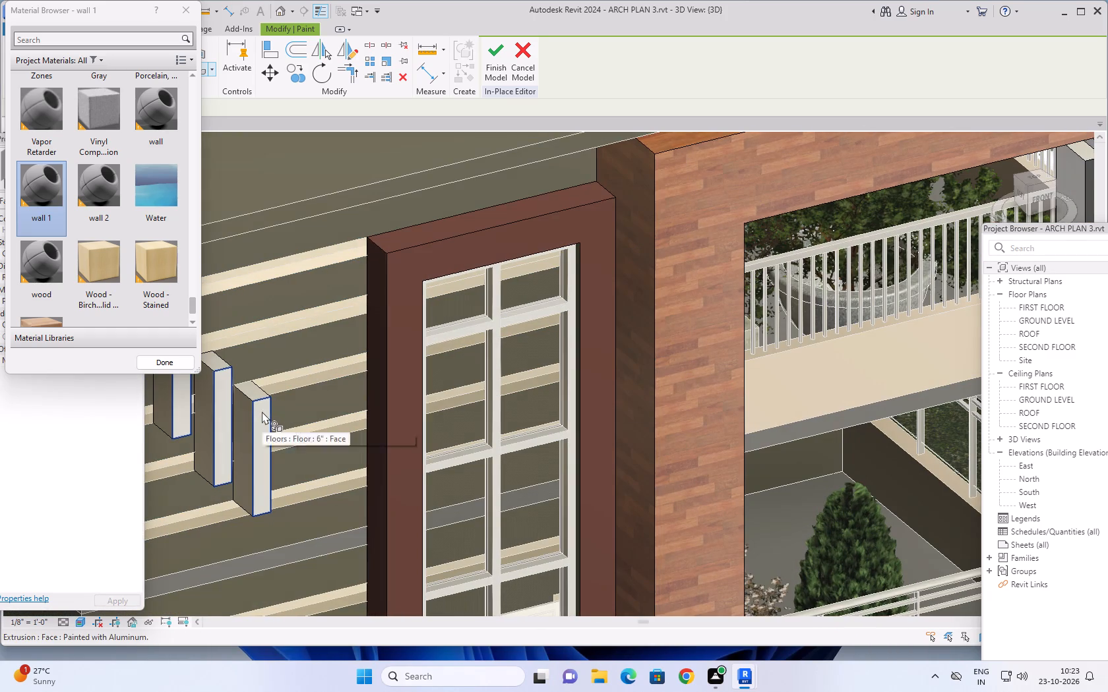
{"action": "left_click", "coordinate": [262, 411]}
Paint the left side faces of the three middle-storey vertical fins with wall 1.
{"action": "scroll", "coordinate": [336, 424], "scroll_direction": "down", "scroll_amount": 6}
{"action": "middle_click_drag", "start_coordinate": [382, 440], "coordinate": [381, 331]}
{"action": "middle_click_drag", "start_coordinate": [396, 377], "coordinate": [353, 233]}
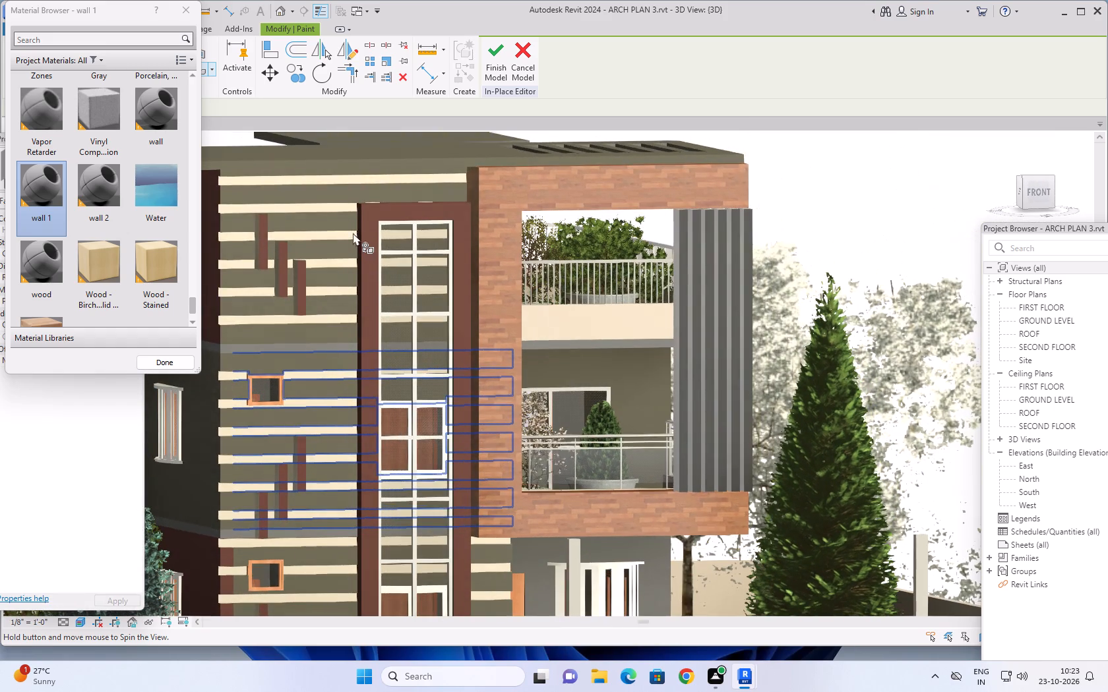
{"action": "scroll", "coordinate": [362, 256], "scroll_direction": "down", "scroll_amount": 2}
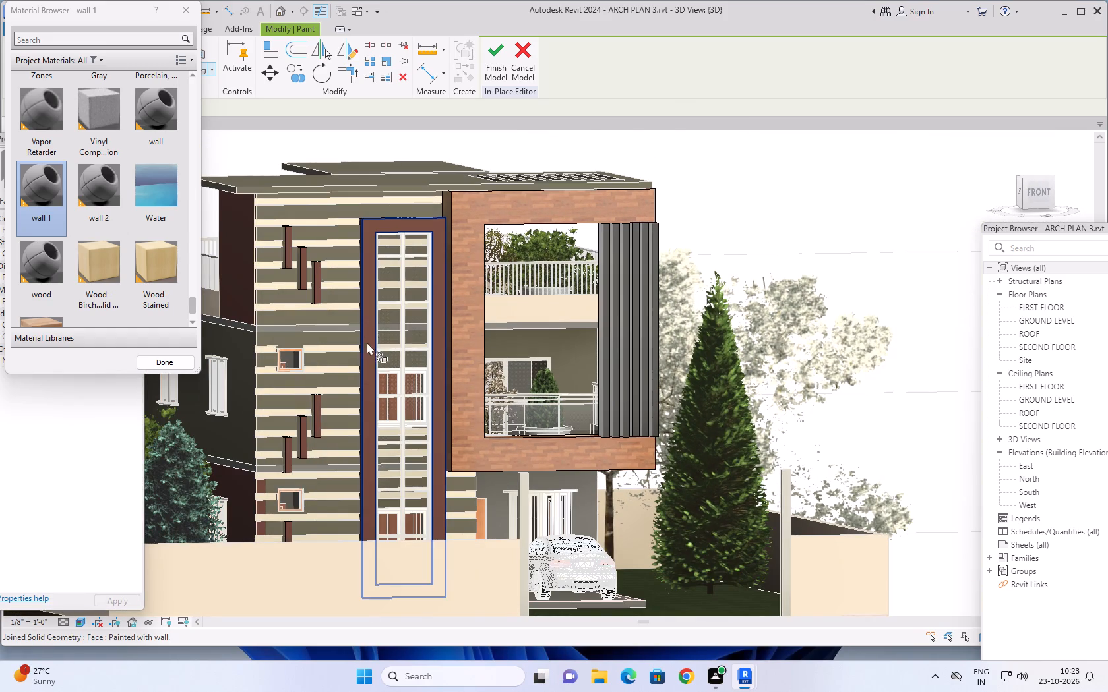
{"action": "middle_click_drag", "start_coordinate": [365, 330], "coordinate": [446, 355], "text": "shift"}
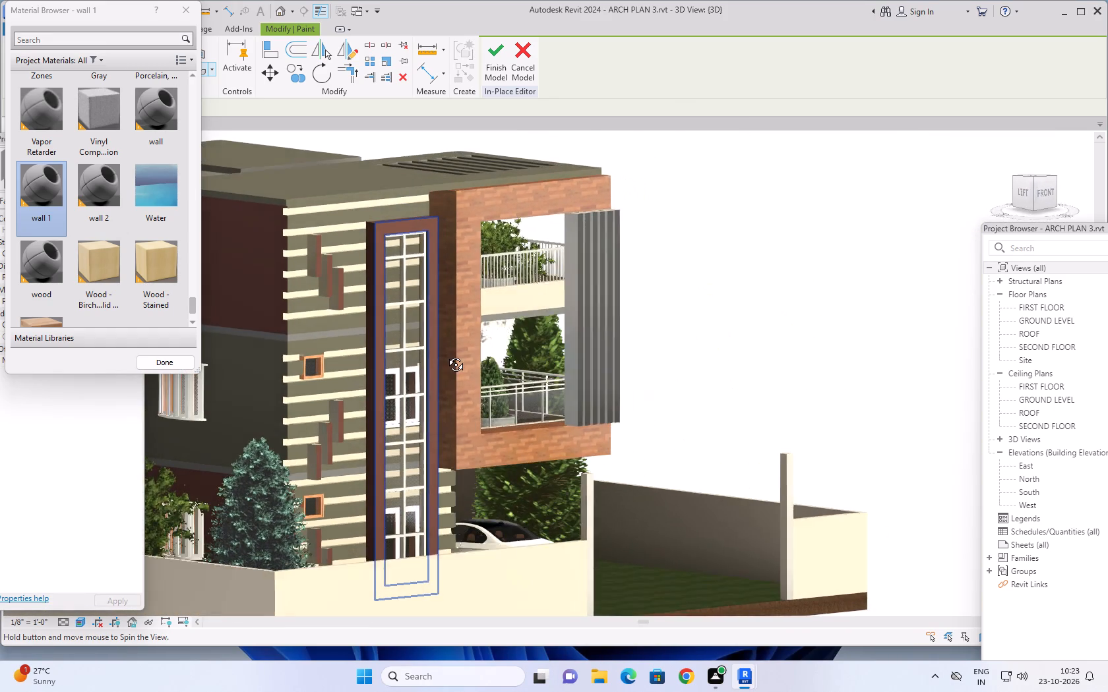
{"action": "middle_click_drag", "start_coordinate": [446, 355], "coordinate": [467, 359], "text": "shift"}
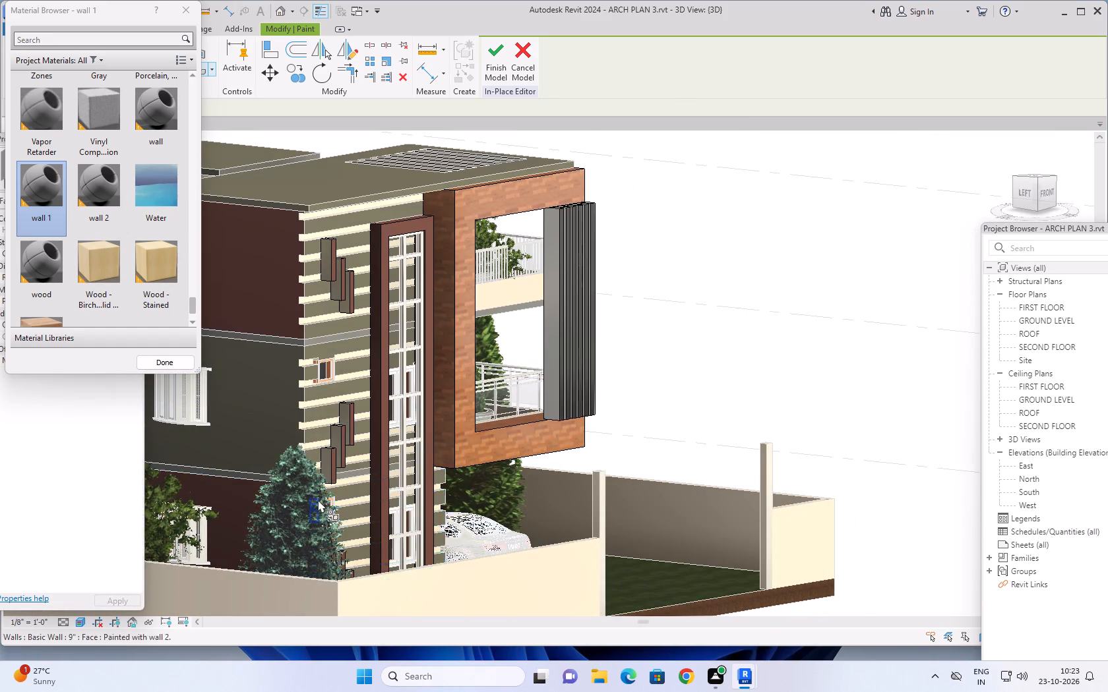
{"action": "scroll", "coordinate": [318, 500], "scroll_direction": "up", "scroll_amount": 5}
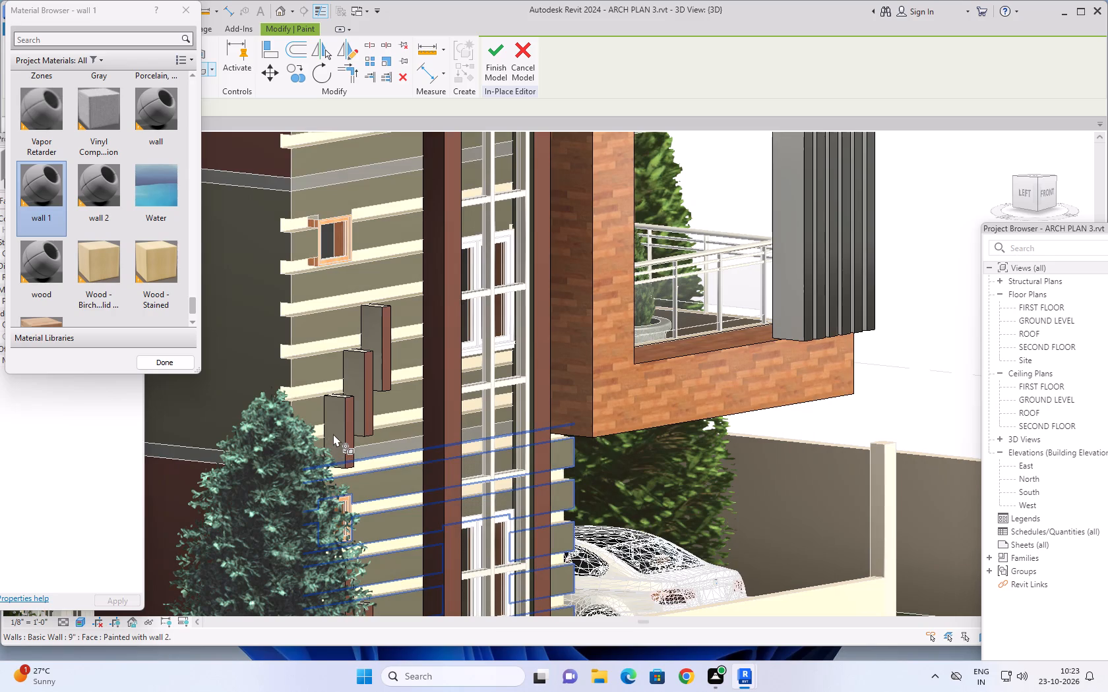
{"action": "left_click", "coordinate": [333, 434]}
{"action": "left_click", "coordinate": [354, 376]}
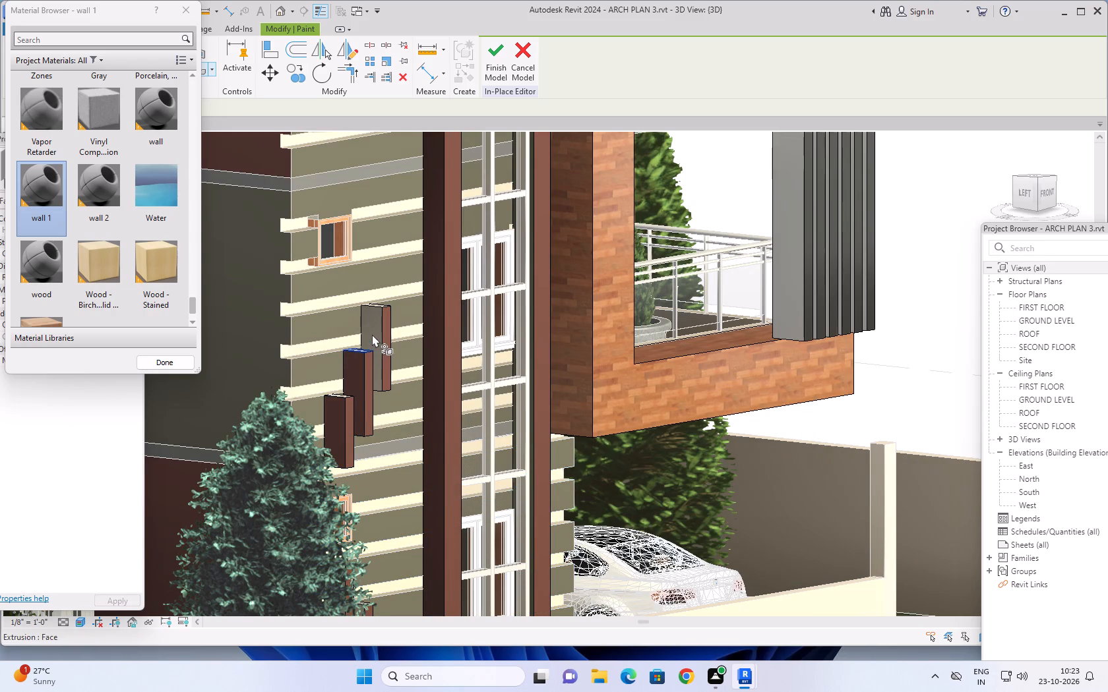
{"action": "left_click", "coordinate": [372, 334]}
Paint the left side faces of the three top-storey vertical fins with wall 1.
{"action": "scroll", "coordinate": [361, 175], "scroll_direction": "down", "scroll_amount": 3}
{"action": "middle_click_drag", "start_coordinate": [358, 187], "coordinate": [373, 274]}
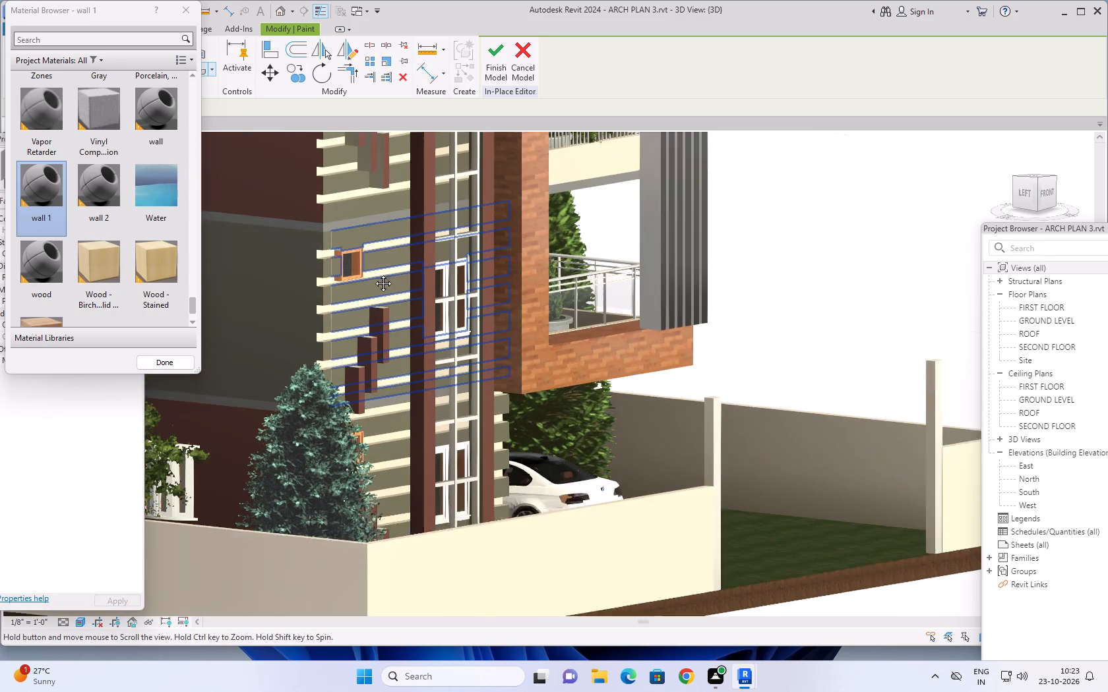
{"action": "middle_click_drag", "start_coordinate": [373, 274], "coordinate": [377, 303]}
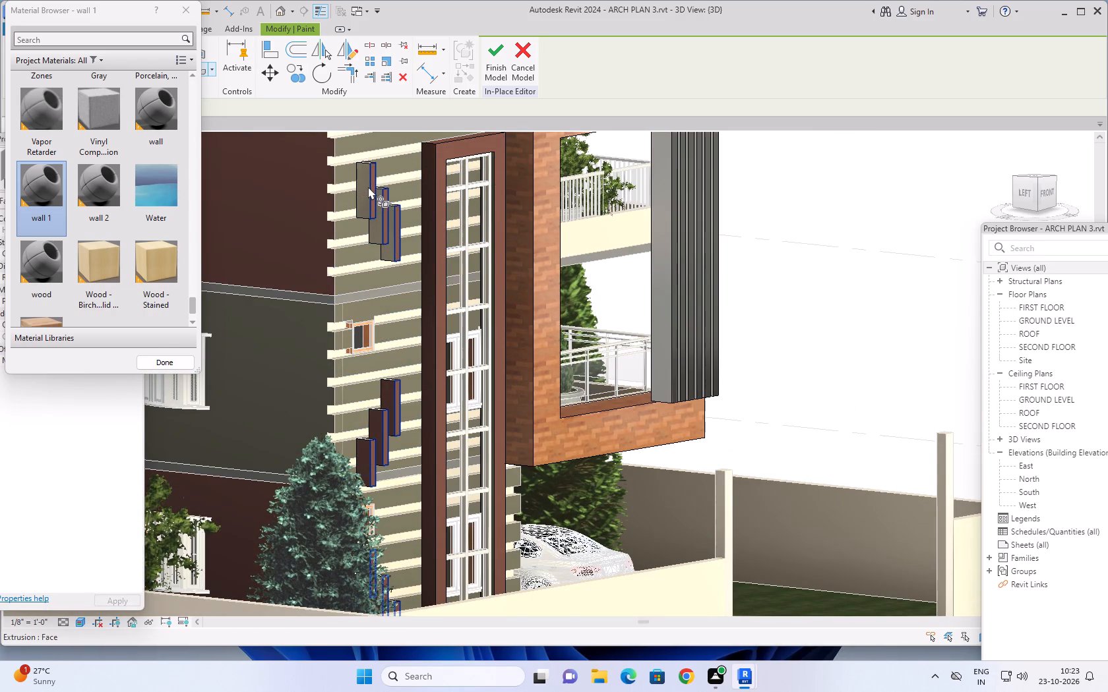
{"action": "left_click", "coordinate": [363, 187]}
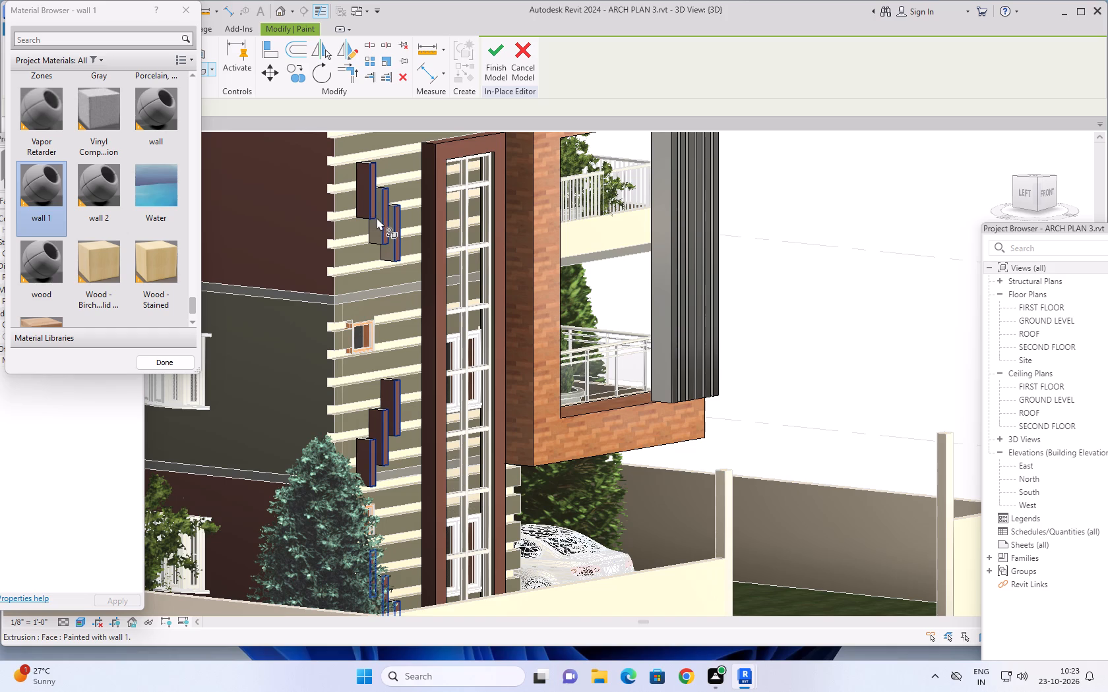
{"action": "left_click", "coordinate": [377, 217]}
{"action": "left_click", "coordinate": [377, 228]}
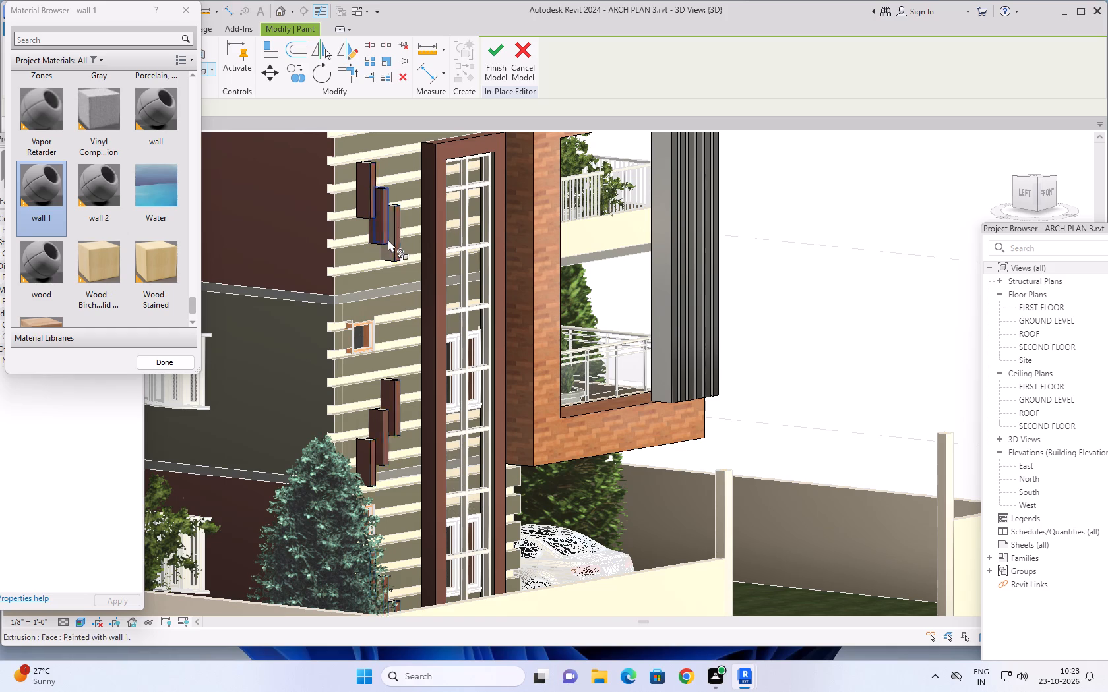
{"action": "left_click", "coordinate": [389, 243]}
{"action": "left_click", "coordinate": [390, 250]}
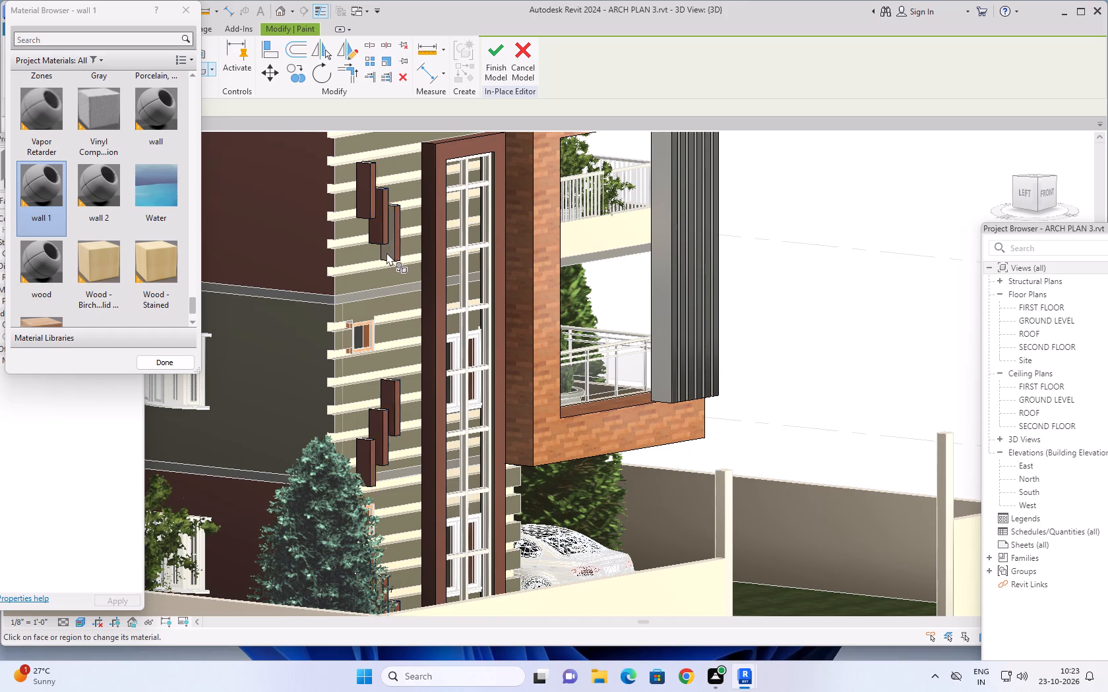
{"action": "left_click", "coordinate": [387, 252]}
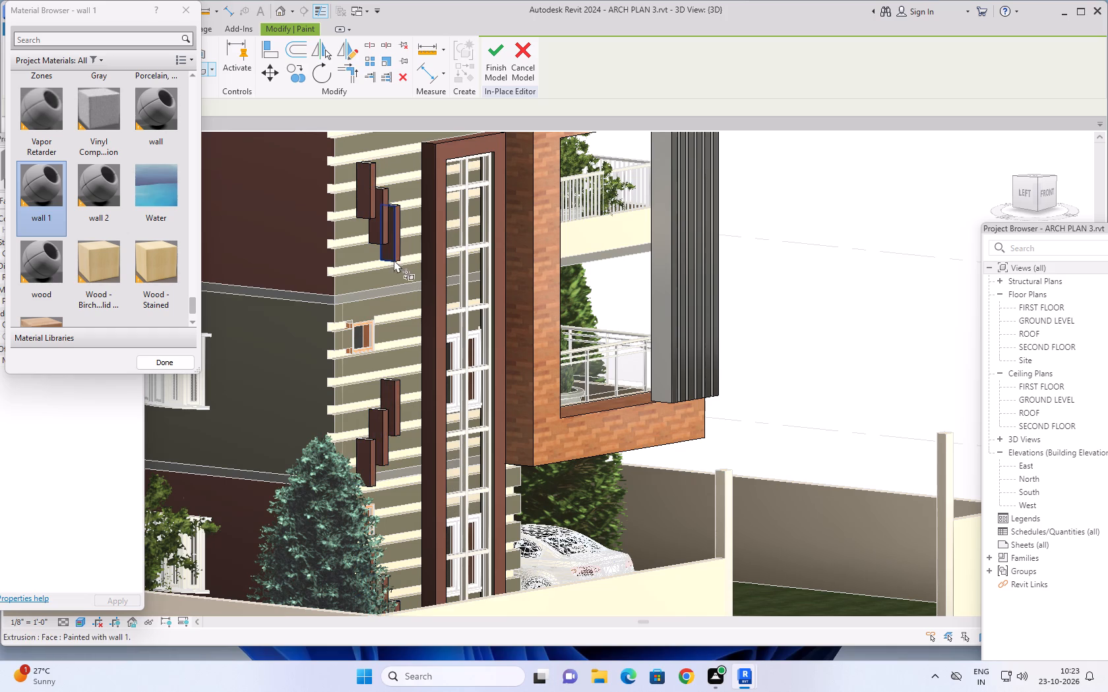
Paint the left side faces of the three ground-storey vertical fins and the top of the middle one with wall 1.
{"action": "scroll", "coordinate": [397, 276], "scroll_direction": "down", "scroll_amount": 3}
{"action": "middle_click_drag", "start_coordinate": [394, 370], "coordinate": [386, 286]}
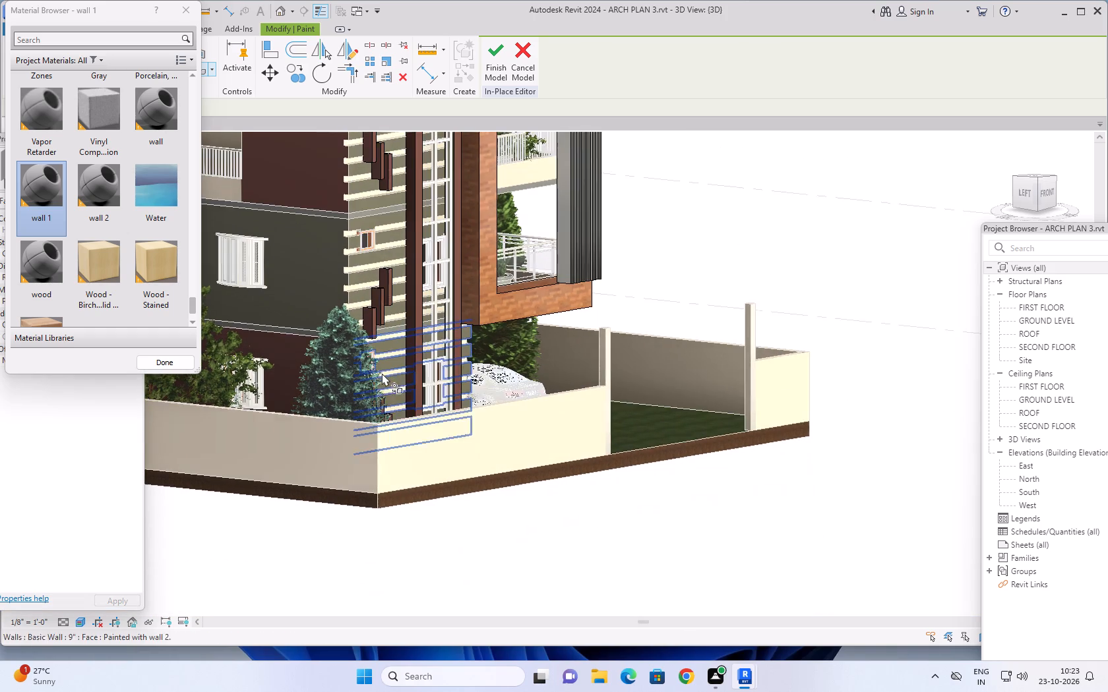
{"action": "scroll", "coordinate": [367, 389], "scroll_direction": "up", "scroll_amount": 1}
{"action": "middle_click_drag", "start_coordinate": [371, 393], "coordinate": [326, 400], "text": "shift"}
{"action": "scroll", "coordinate": [344, 395], "scroll_direction": "up", "scroll_amount": 3}
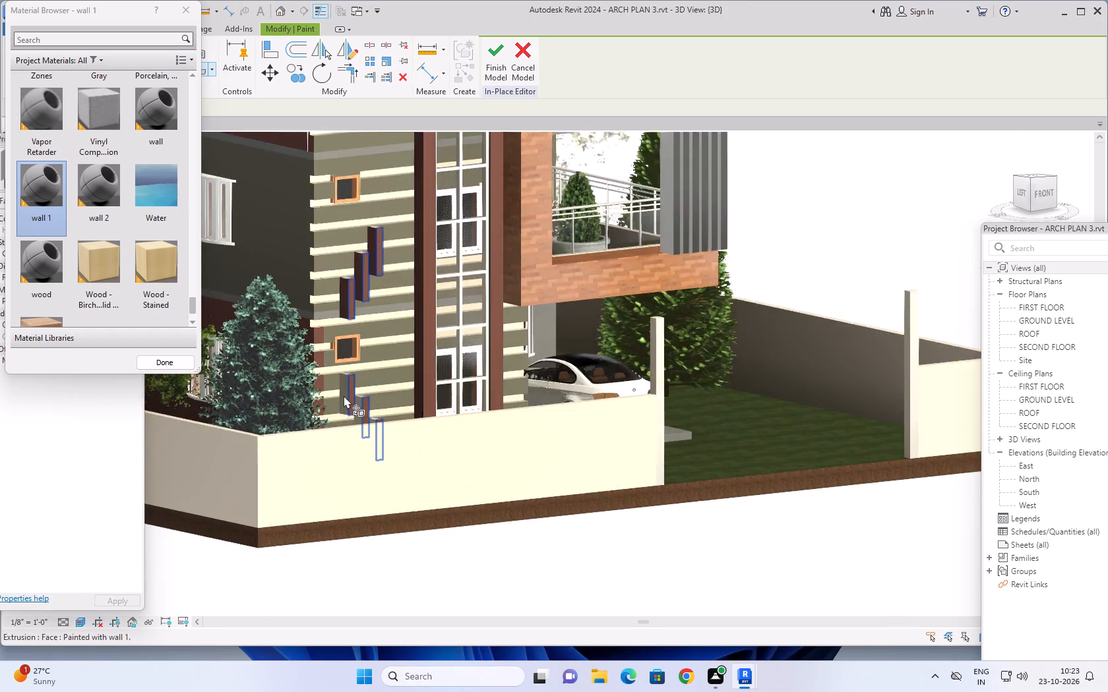
{"action": "scroll", "coordinate": [344, 395], "scroll_direction": "up", "scroll_amount": 2}
{"action": "left_click", "coordinate": [348, 392]}
{"action": "left_click", "coordinate": [342, 397]}
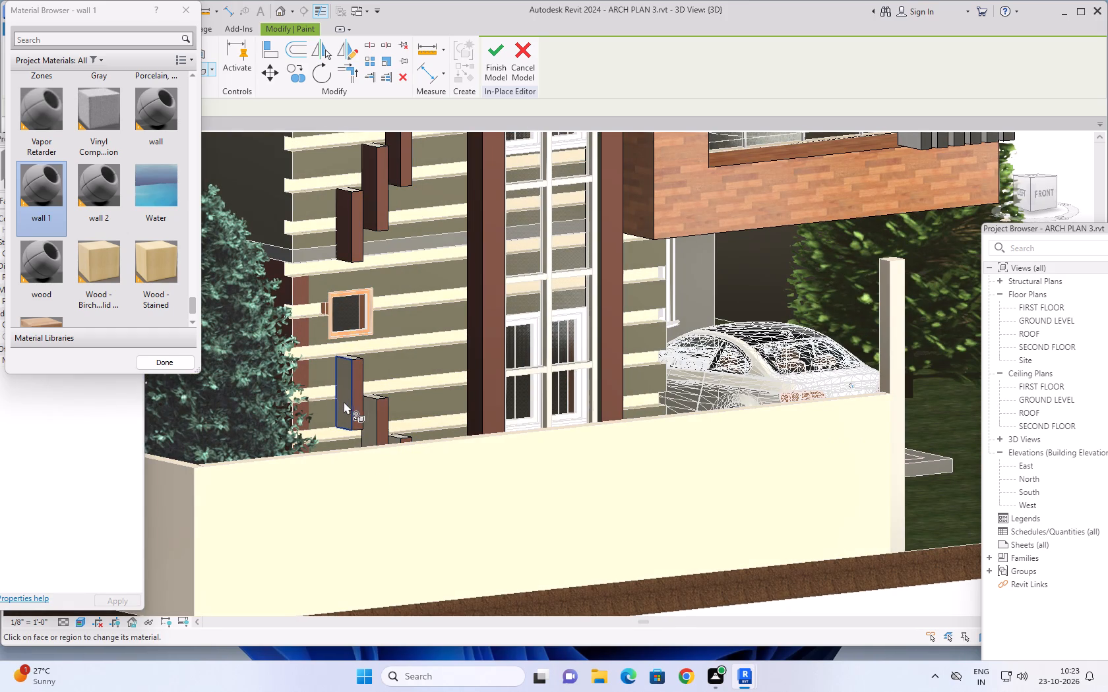
{"action": "left_click", "coordinate": [368, 415]}
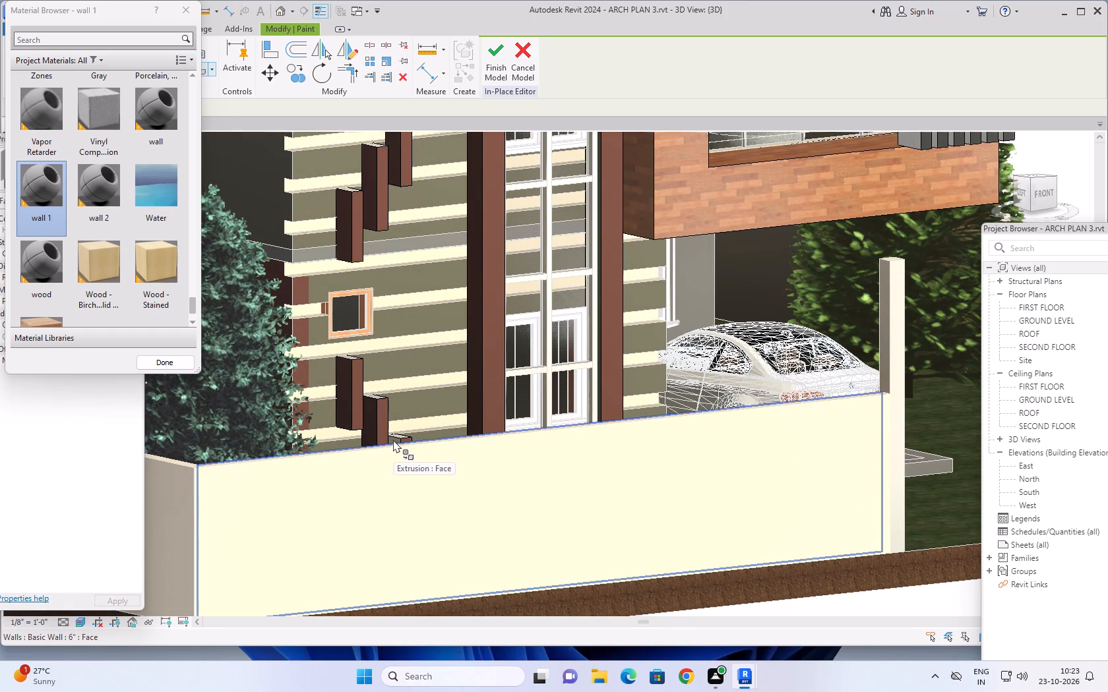
{"action": "left_click", "coordinate": [393, 438]}
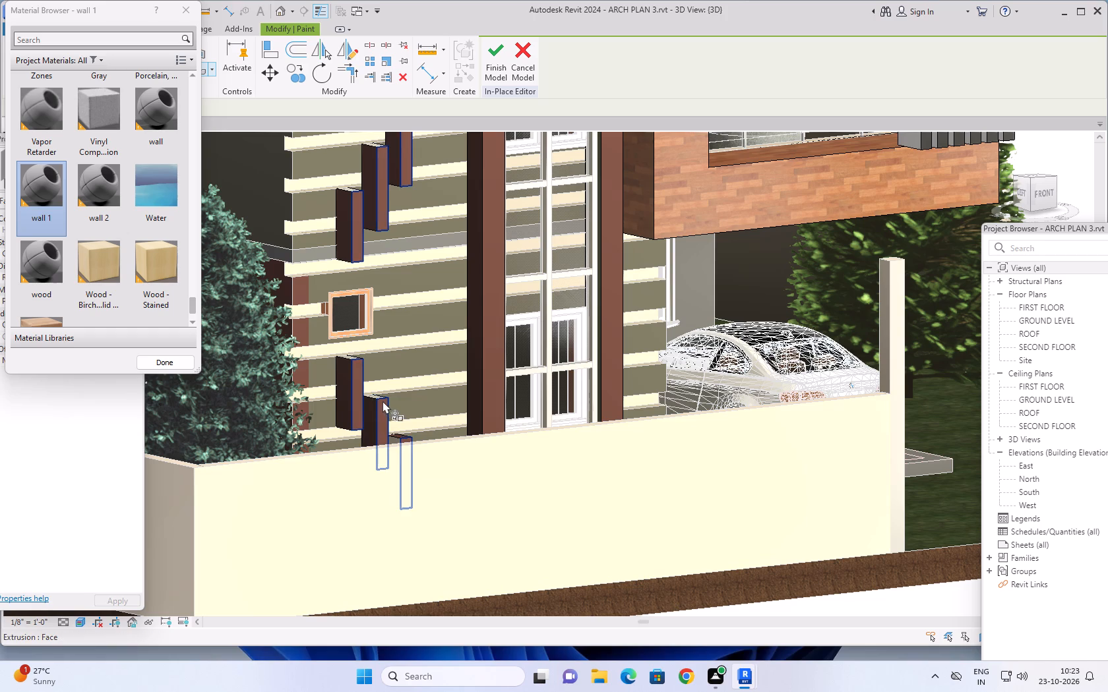
{"action": "left_click", "coordinate": [373, 393]}
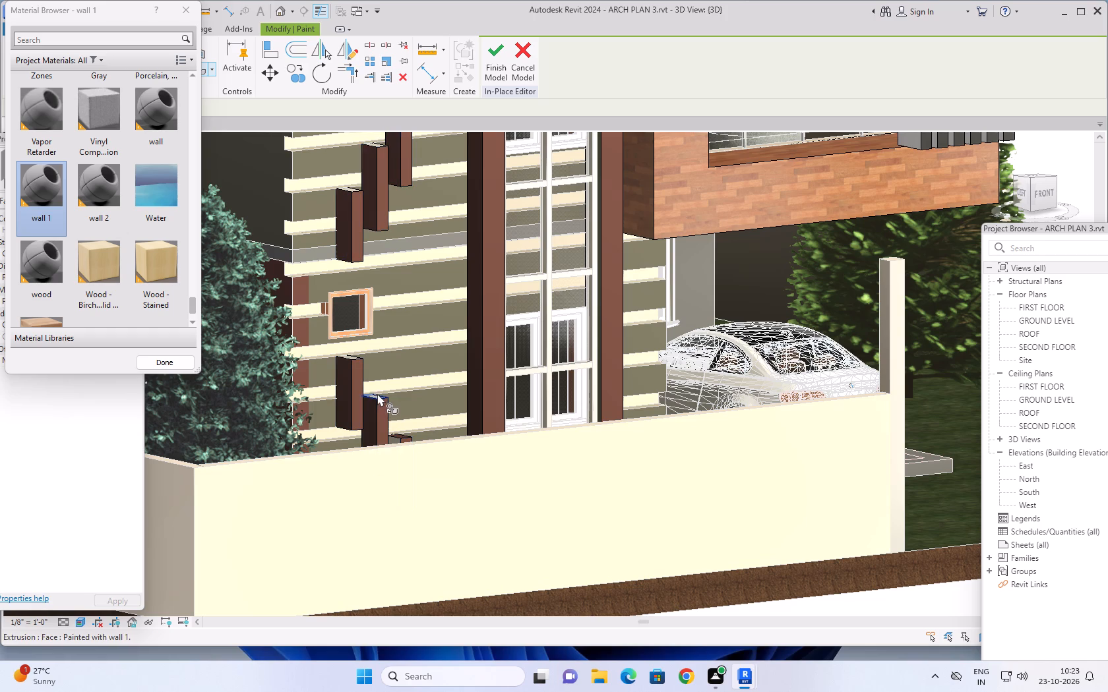
Paint the right side faces of the two ground-storey fins showing above the compound wall with wall 1.
{"action": "middle_click_drag", "start_coordinate": [373, 399], "coordinate": [201, 392], "text": "shift"}
{"action": "scroll", "coordinate": [214, 393], "scroll_direction": "up", "scroll_amount": 1, "text": "shift"}
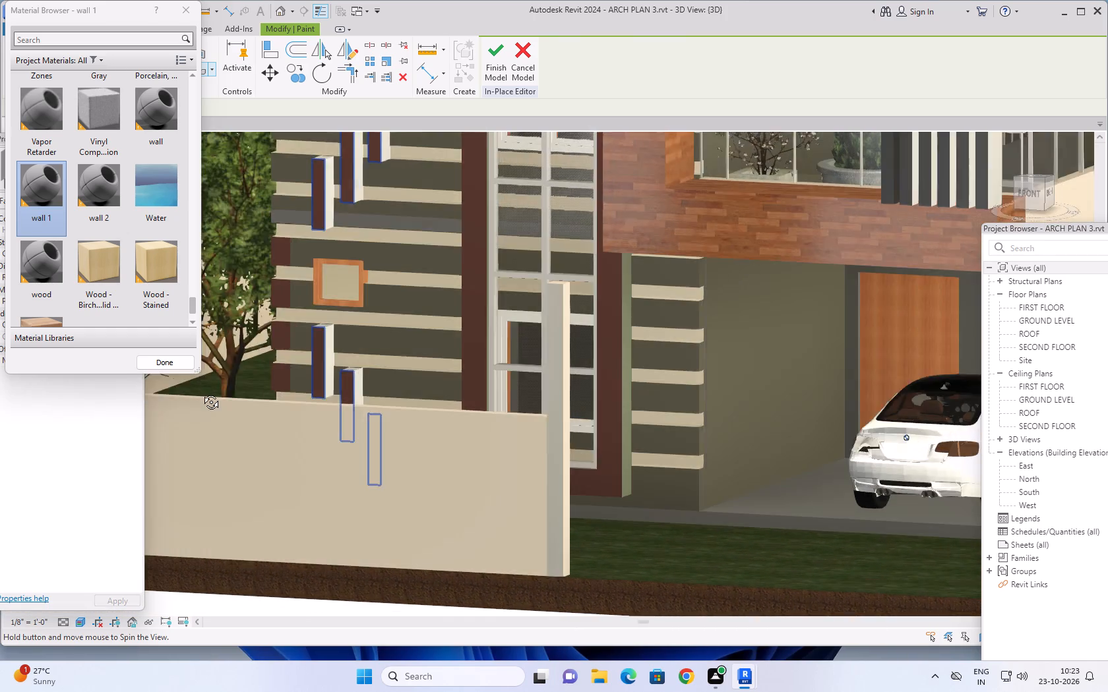
{"action": "middle_click_drag", "start_coordinate": [201, 392], "coordinate": [180, 386], "text": "shift"}
{"action": "left_click", "coordinate": [358, 349]}
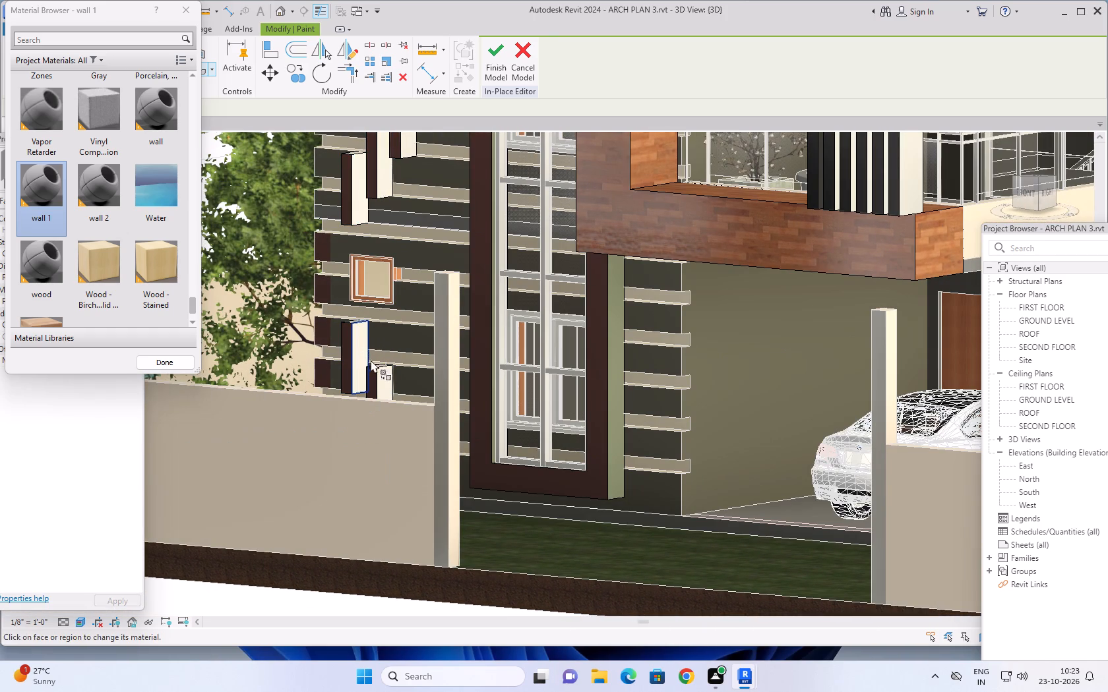
{"action": "left_click", "coordinate": [386, 374]}
Paint the right side faces of the three middle-storey vertical fins with wall 1.
{"action": "scroll", "coordinate": [369, 318], "scroll_direction": "down", "scroll_amount": 2}
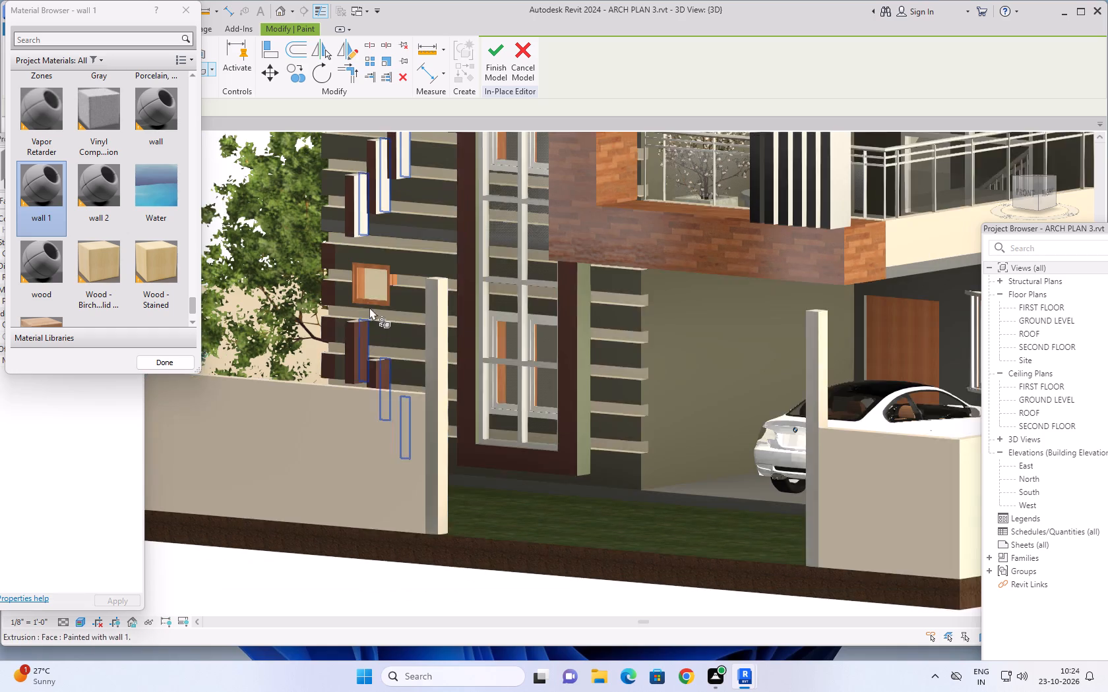
{"action": "middle_click_drag", "start_coordinate": [379, 269], "coordinate": [388, 453]}
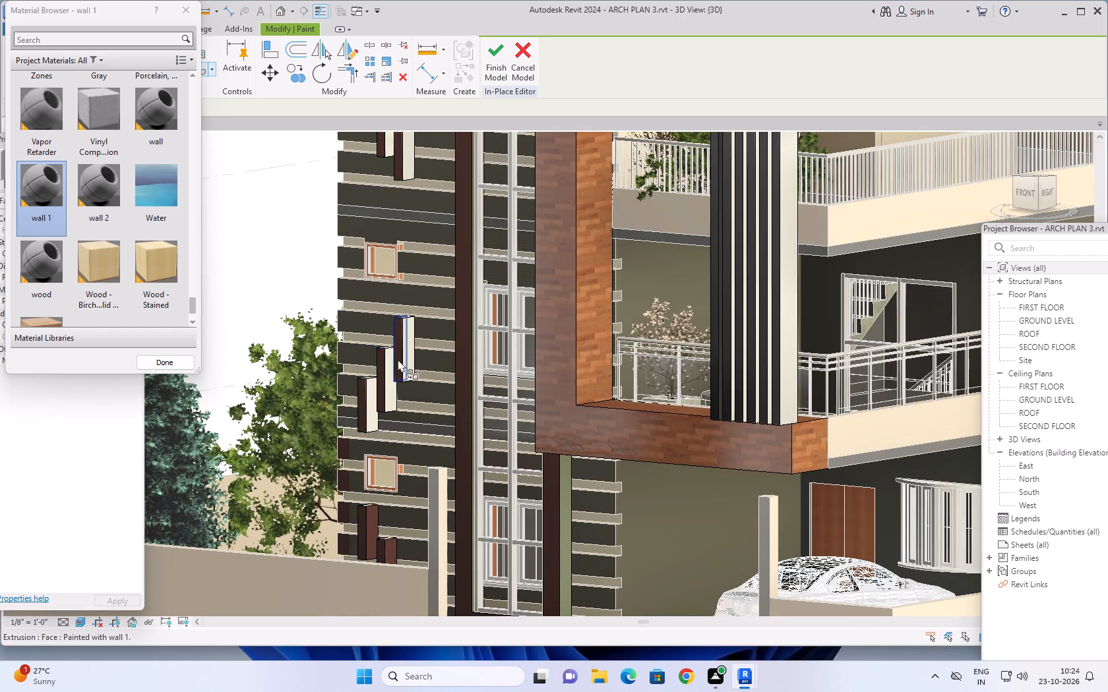
{"action": "left_click", "coordinate": [408, 347]}
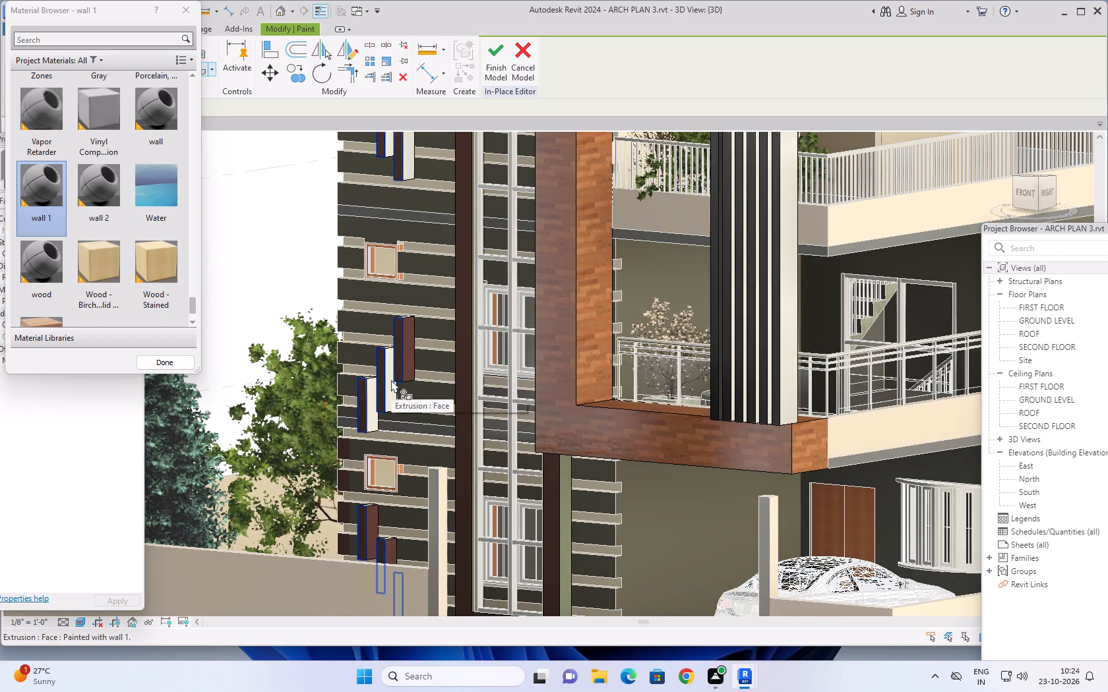
{"action": "left_click", "coordinate": [392, 392]}
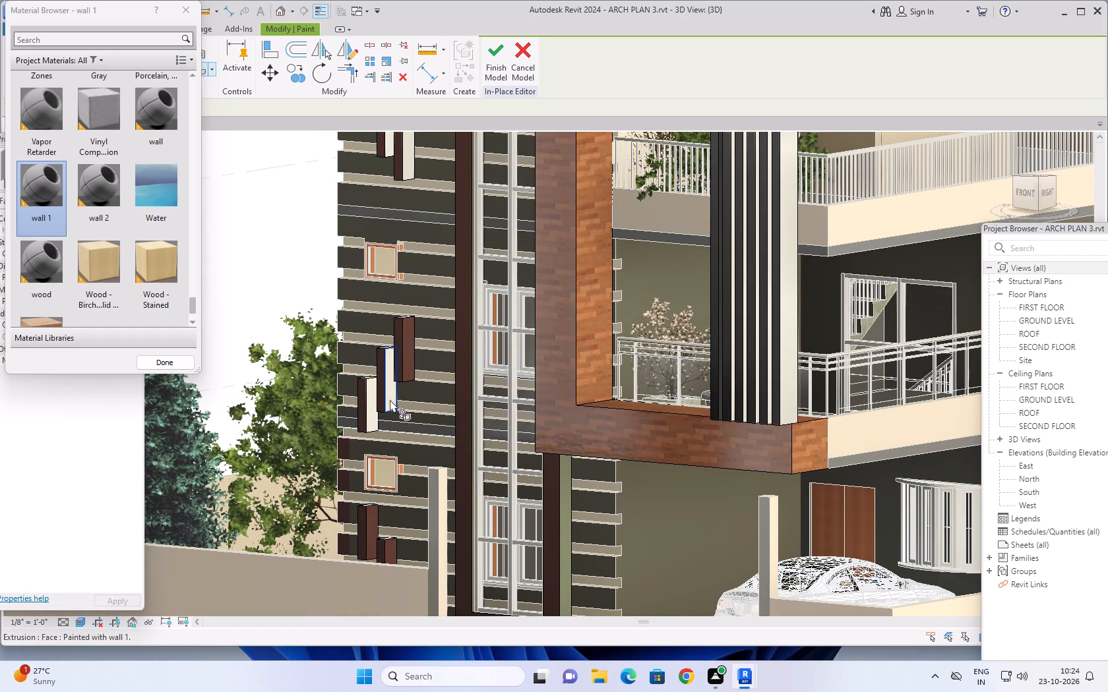
{"action": "left_click", "coordinate": [390, 399]}
{"action": "left_click", "coordinate": [374, 414]}
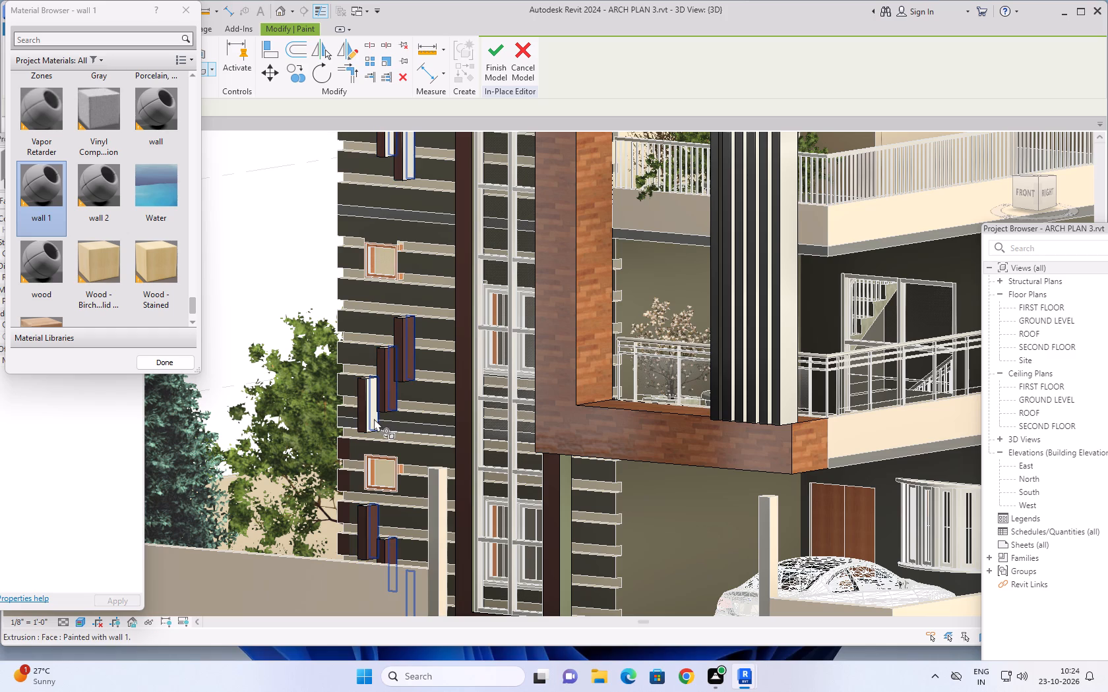
{"action": "left_click", "coordinate": [373, 424]}
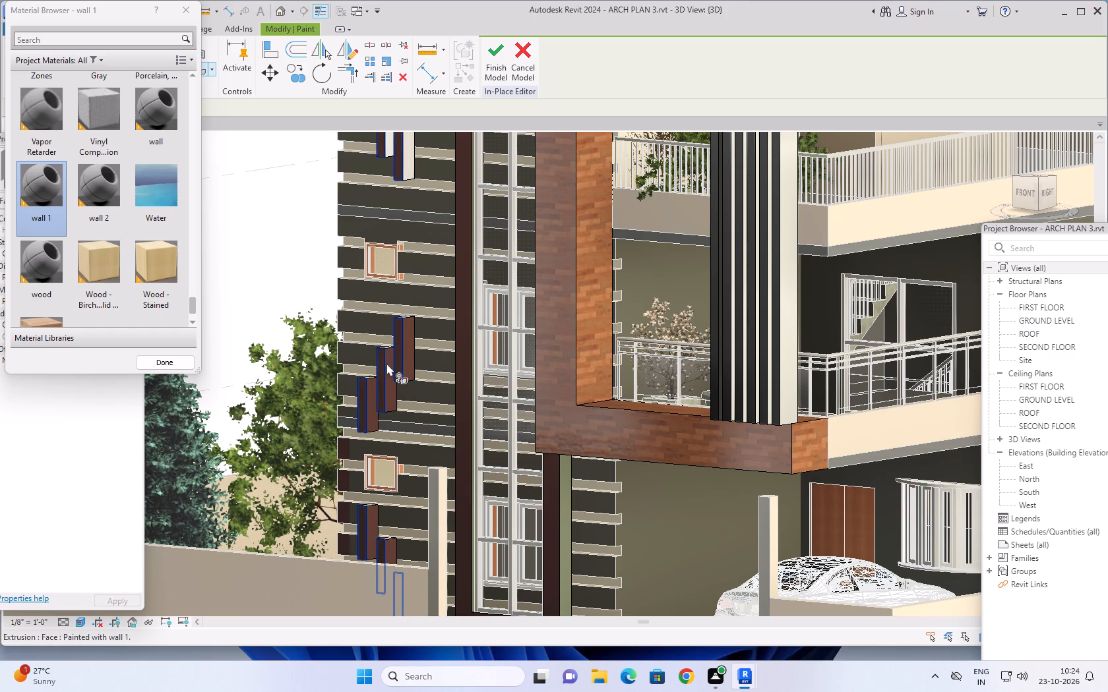
Paint the right side faces of the three top-storey vertical fins with wall 1.
{"action": "scroll", "coordinate": [394, 294], "scroll_direction": "down", "scroll_amount": 3}
{"action": "middle_click_drag", "start_coordinate": [401, 295], "coordinate": [367, 474]}
{"action": "scroll", "coordinate": [346, 339], "scroll_direction": "up", "scroll_amount": 5}
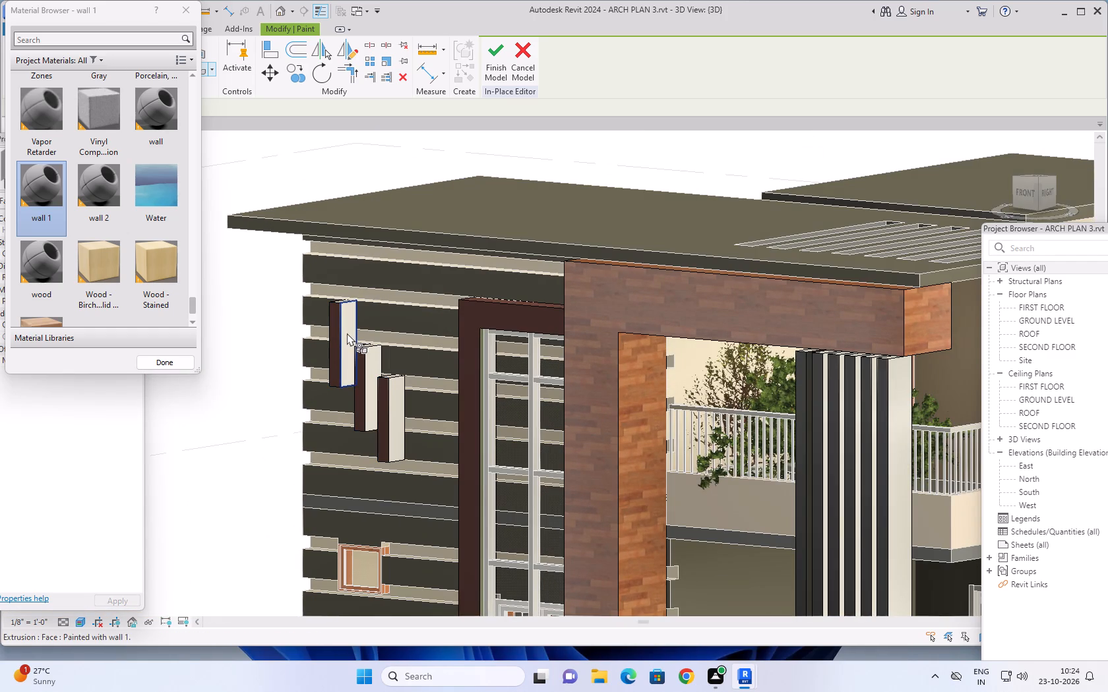
{"action": "left_click", "coordinate": [347, 333]}
{"action": "left_click", "coordinate": [371, 363]}
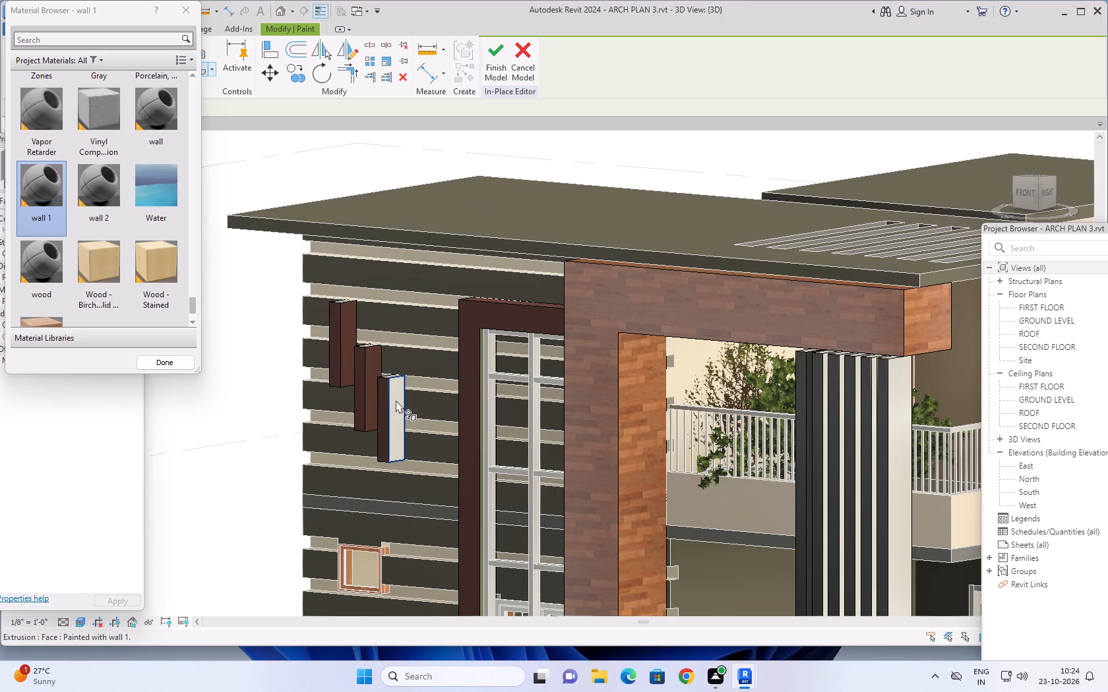
{"action": "left_click", "coordinate": [396, 400]}
Paint the top faces of the three top-storey vertical fins with wall 1.
{"action": "scroll", "coordinate": [341, 387], "scroll_direction": "down", "scroll_amount": 3}
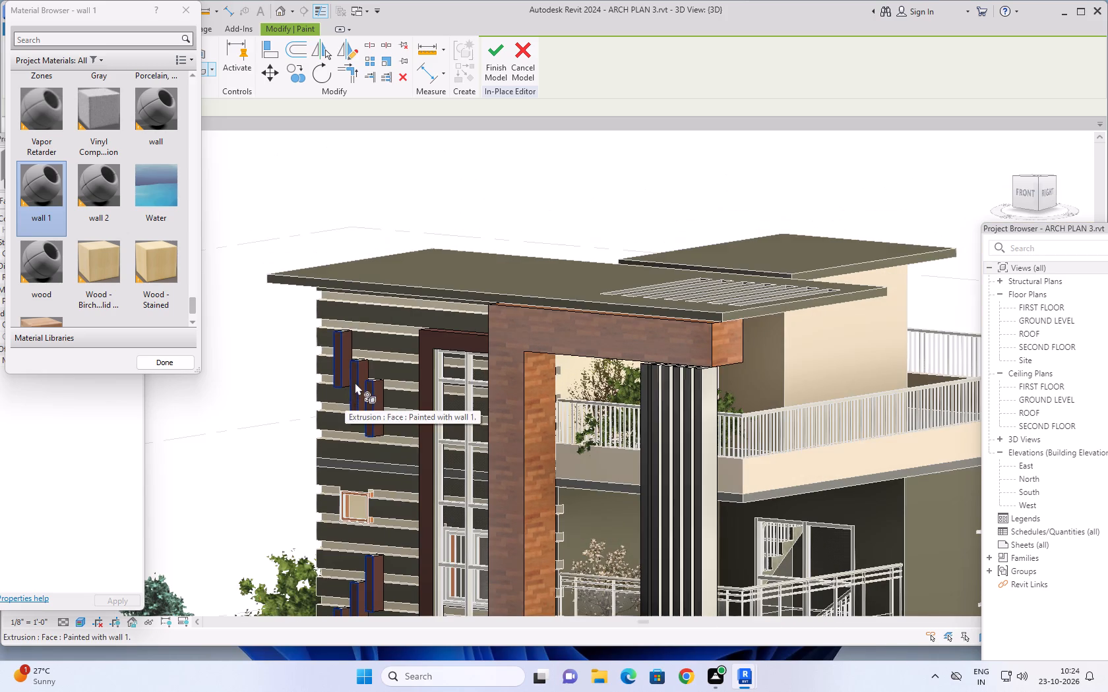
{"action": "middle_click_drag", "start_coordinate": [357, 355], "coordinate": [415, 495]}
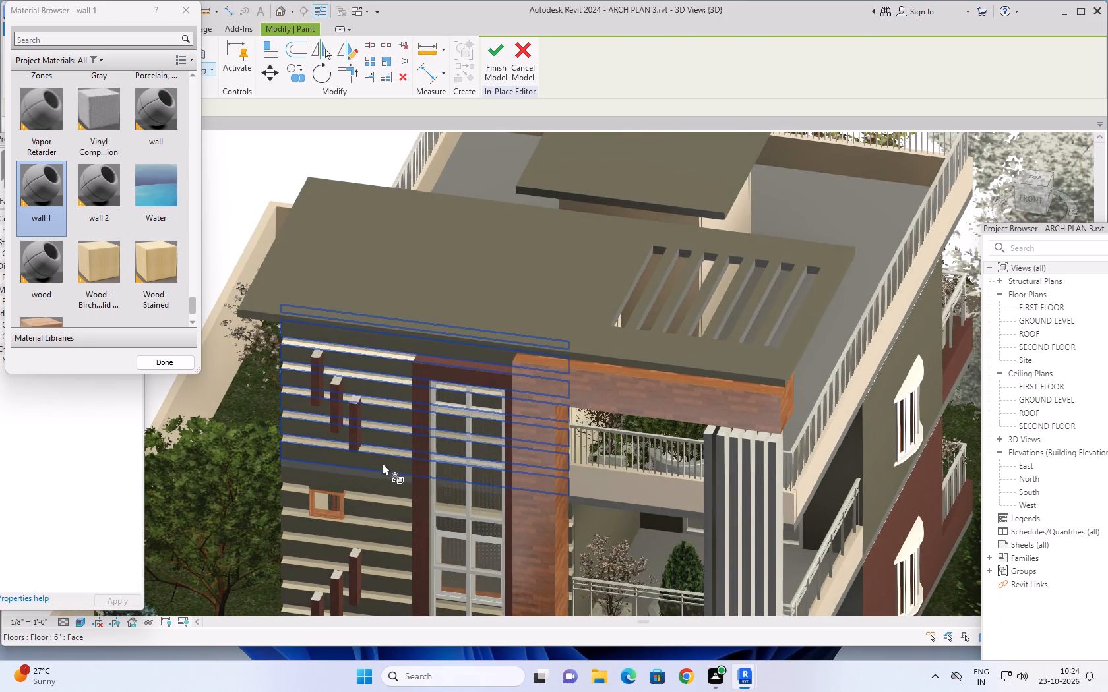
{"action": "scroll", "coordinate": [314, 337], "scroll_direction": "up", "scroll_amount": 7}
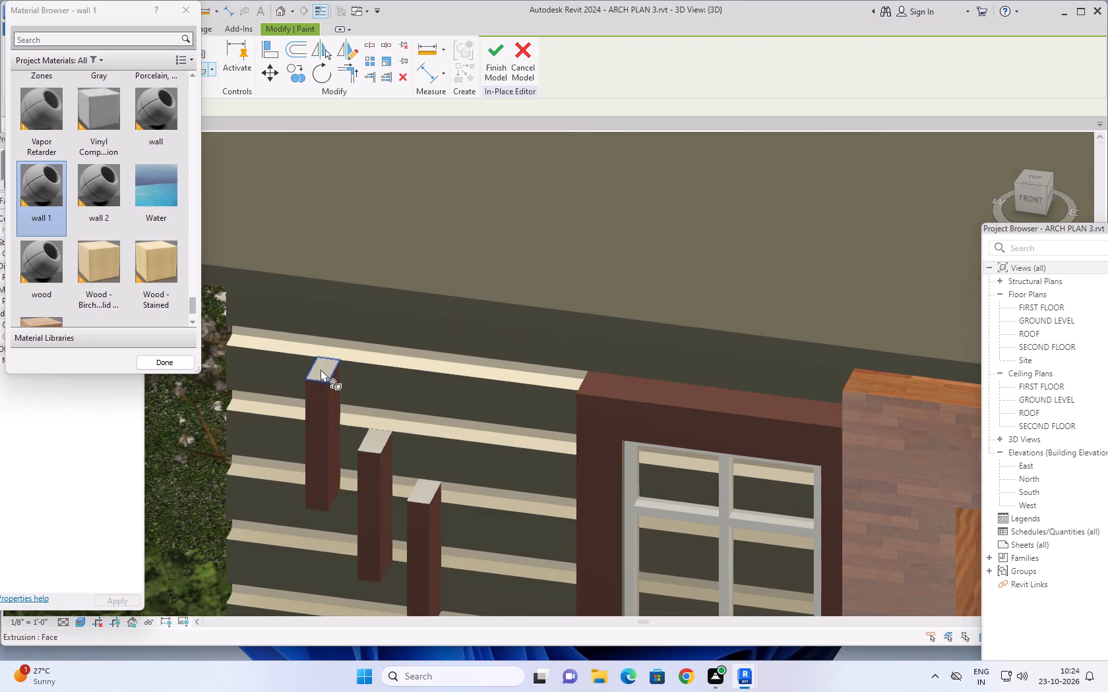
{"action": "left_click", "coordinate": [321, 369]}
{"action": "left_click", "coordinate": [375, 440]}
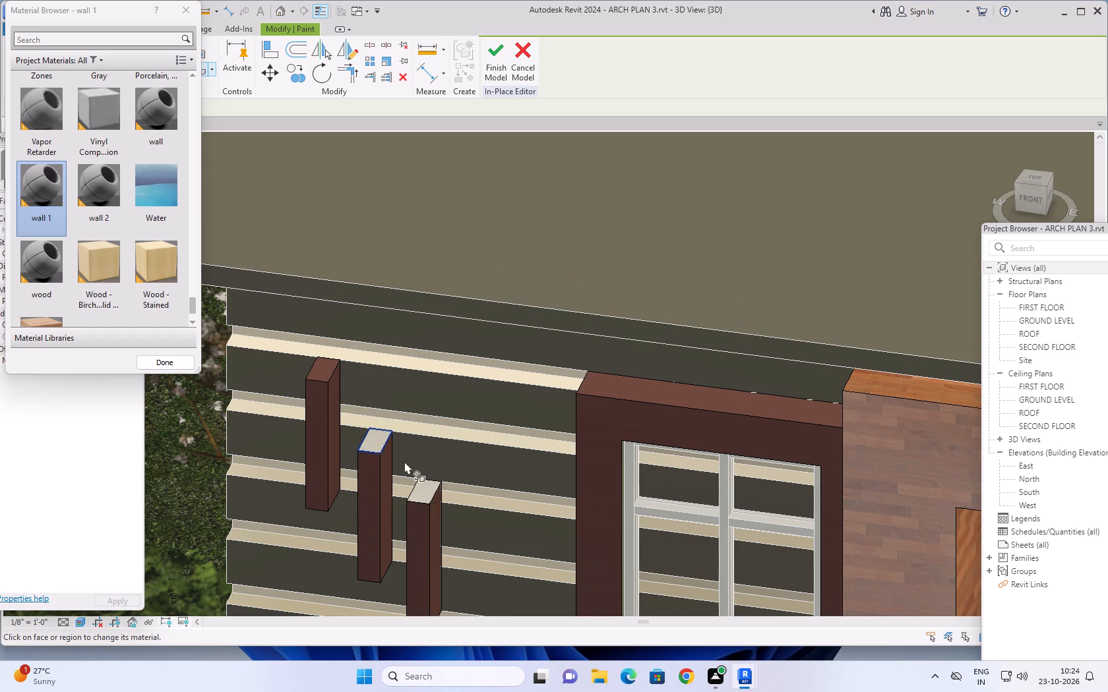
{"action": "left_click", "coordinate": [427, 488]}
Paint the undersides of the three top-storey vertical fins with wall 1.
{"action": "scroll", "coordinate": [402, 480], "scroll_direction": "down", "scroll_amount": 3}
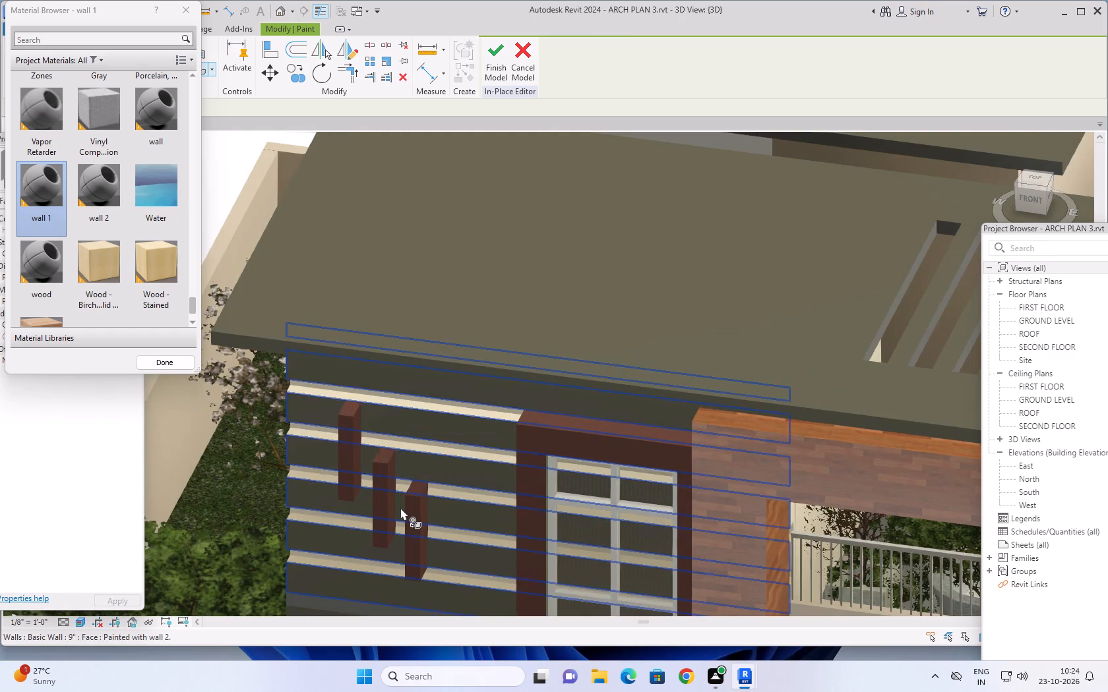
{"action": "middle_click_drag", "start_coordinate": [400, 507], "coordinate": [452, 264], "text": "shift"}
{"action": "middle_click_drag", "start_coordinate": [403, 461], "coordinate": [437, 298], "text": "shift"}
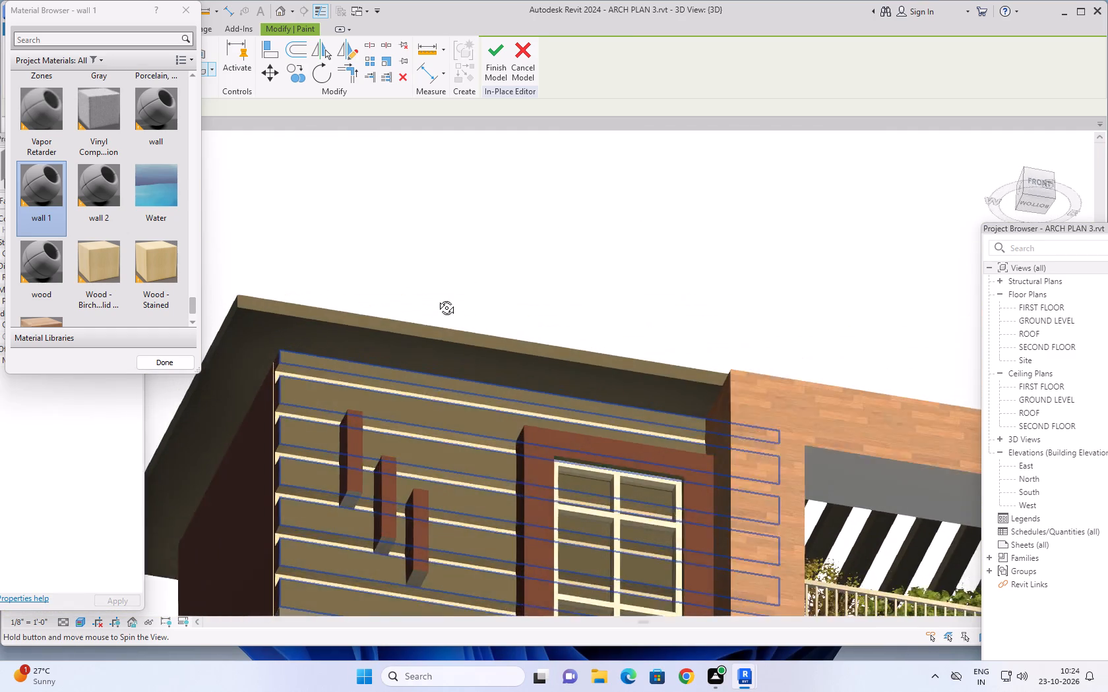
{"action": "middle_click_drag", "start_coordinate": [437, 298], "coordinate": [437, 294], "text": "shift"}
{"action": "left_click", "coordinate": [354, 502]}
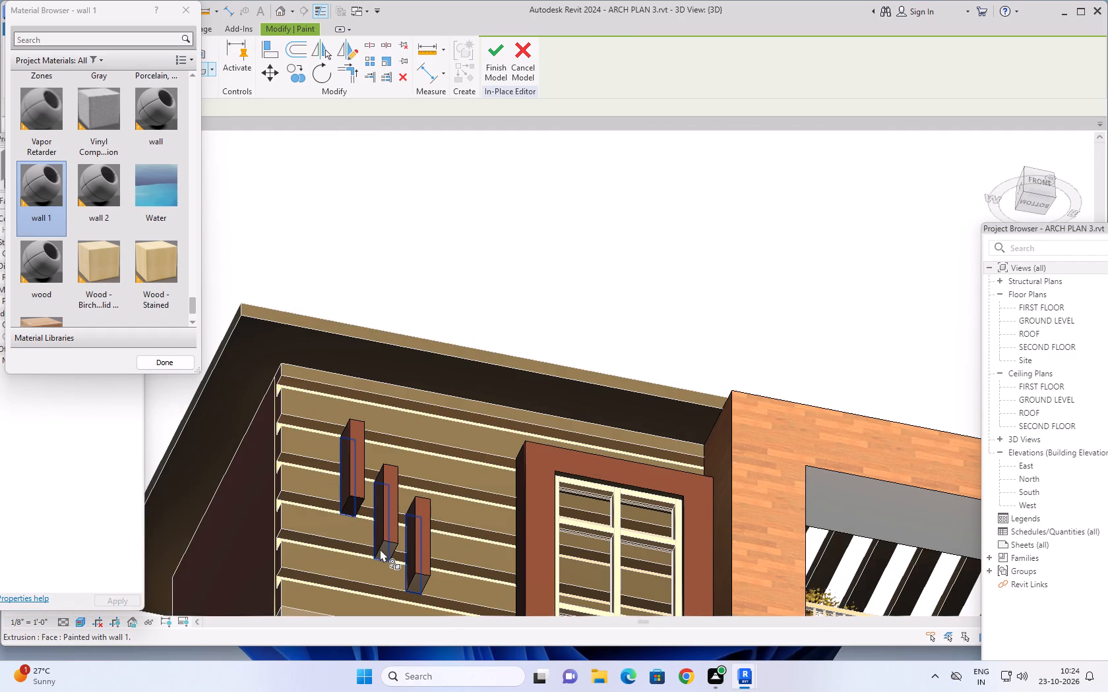
{"action": "left_click", "coordinate": [387, 549]}
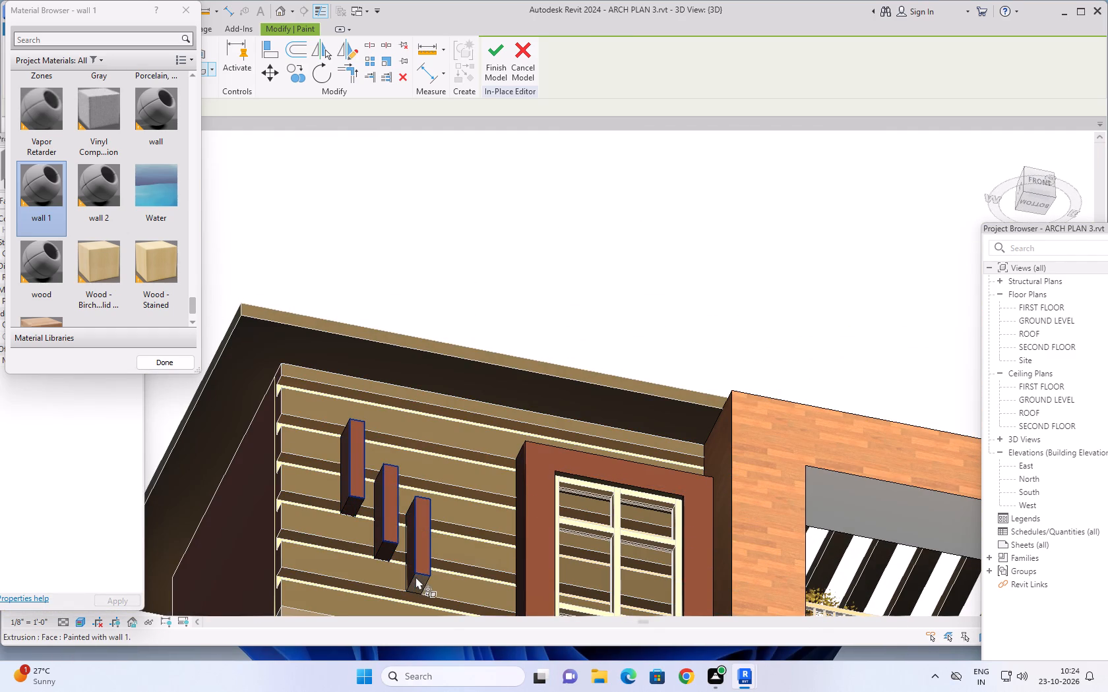
{"action": "left_click", "coordinate": [417, 581]}
Examine the whole house exterior from the front and left side for faces that still need painting.
{"action": "scroll", "coordinate": [414, 520], "scroll_direction": "down", "scroll_amount": 4}
{"action": "middle_click_drag", "start_coordinate": [414, 531], "coordinate": [412, 525]}
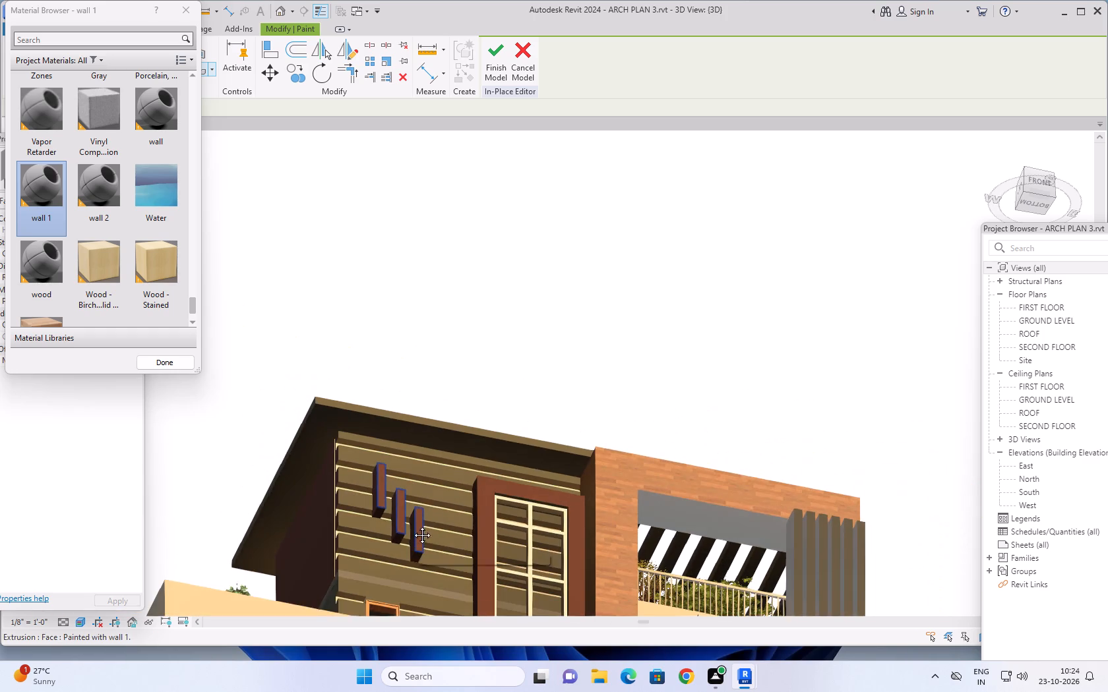
{"action": "middle_click_drag", "start_coordinate": [412, 525], "coordinate": [388, 374]}
{"action": "middle_click_drag", "start_coordinate": [394, 404], "coordinate": [390, 517], "text": "shift"}
{"action": "middle_click_drag", "start_coordinate": [388, 417], "coordinate": [388, 442], "text": "shift"}
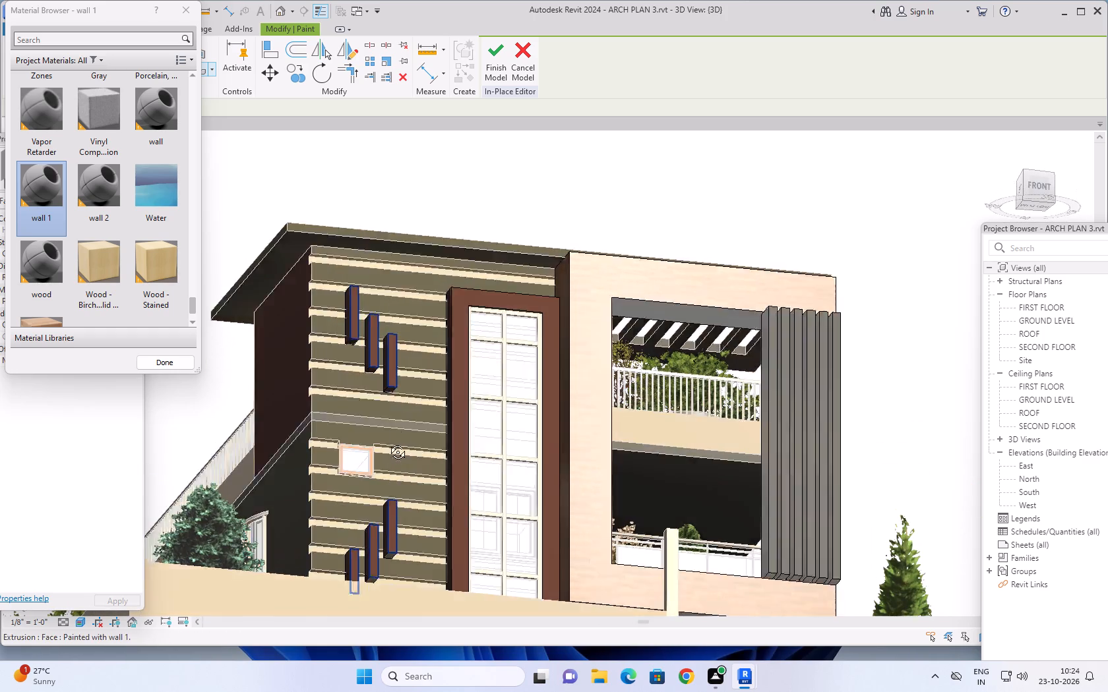
{"action": "middle_click_drag", "start_coordinate": [388, 442], "coordinate": [404, 544], "text": "shift"}
{"action": "scroll", "coordinate": [401, 484], "scroll_direction": "down", "scroll_amount": 1}
{"action": "middle_click_drag", "start_coordinate": [405, 484], "coordinate": [402, 461]}
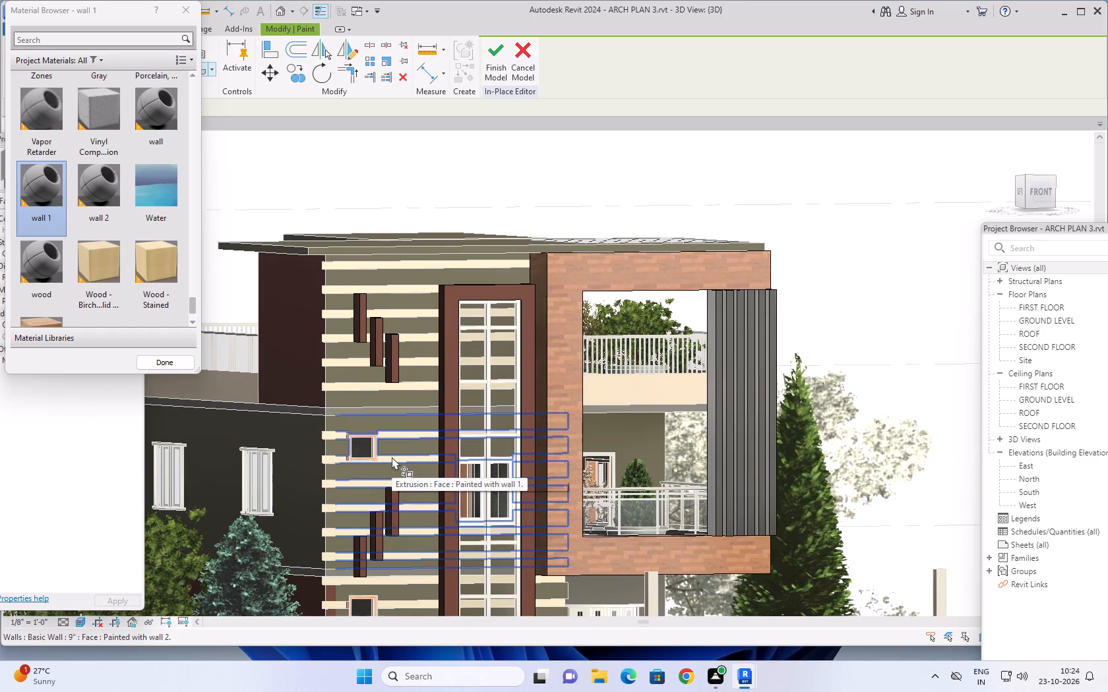
{"action": "scroll", "coordinate": [414, 437], "scroll_direction": "down", "scroll_amount": 3}
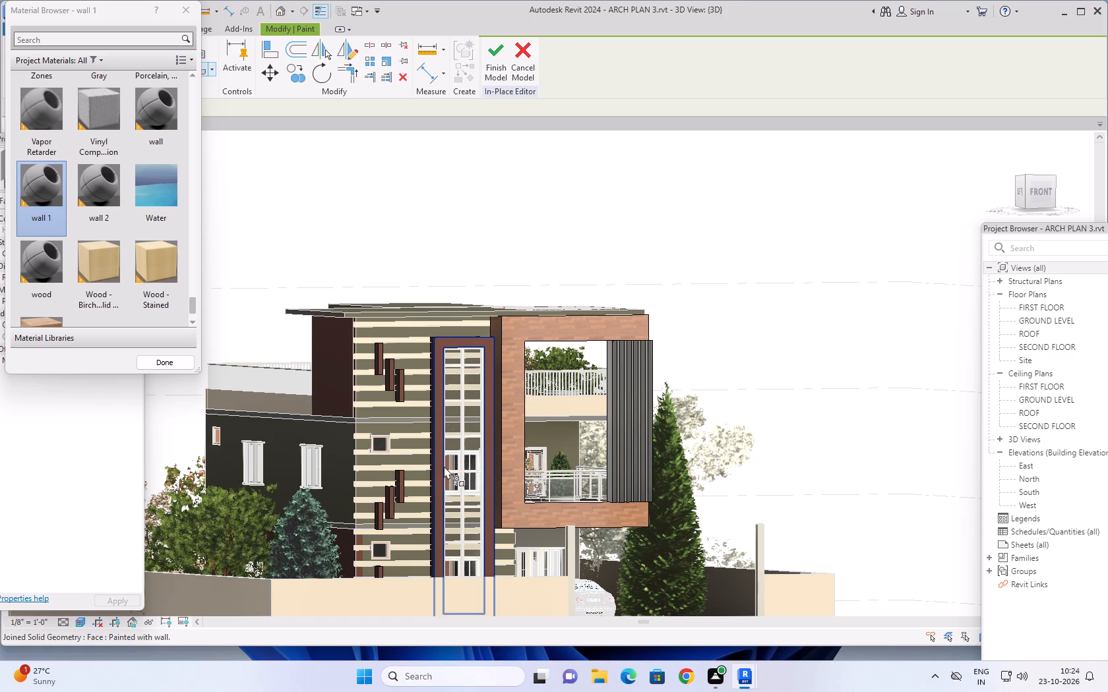
{"action": "scroll", "coordinate": [472, 458], "scroll_direction": "down", "scroll_amount": 1}
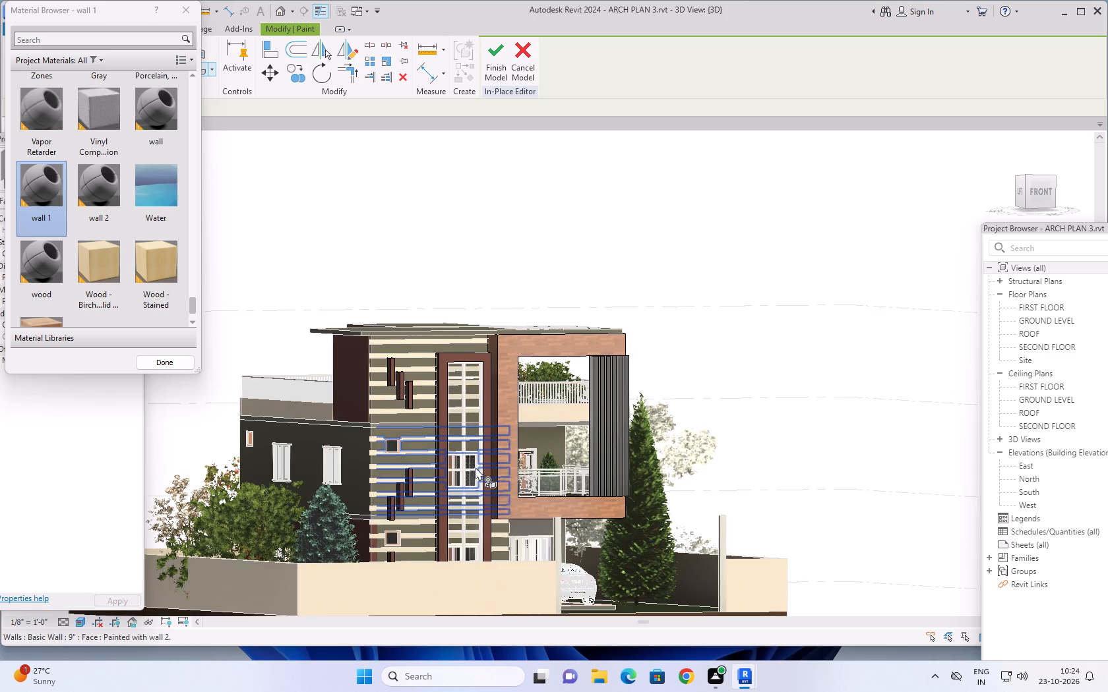
{"action": "scroll", "coordinate": [476, 467], "scroll_direction": "down", "scroll_amount": 1}
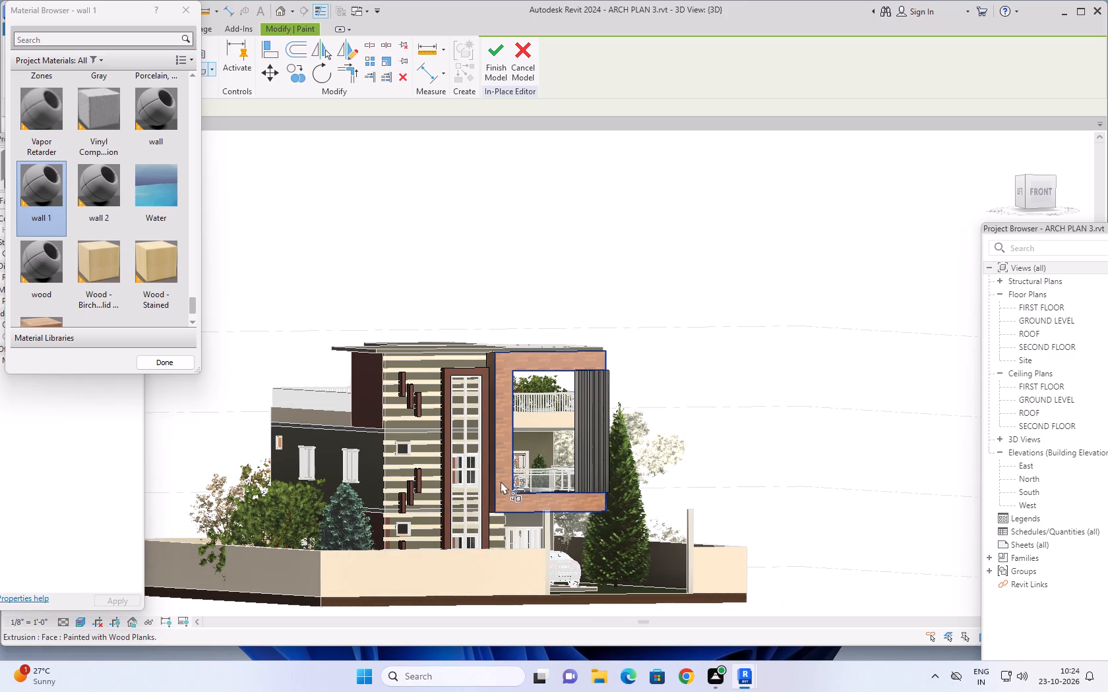
{"action": "middle_click_drag", "start_coordinate": [512, 488], "coordinate": [492, 392]}
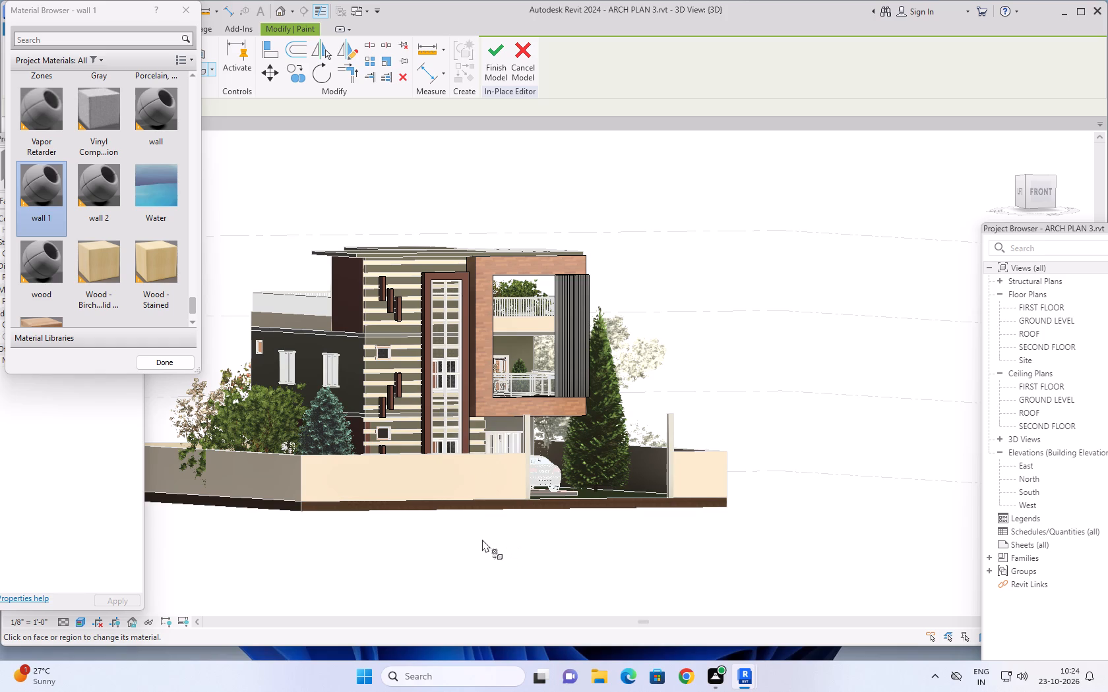
{"action": "middle_click_drag", "start_coordinate": [482, 537], "coordinate": [512, 564]}
{"action": "middle_click_drag", "start_coordinate": [501, 563], "coordinate": [554, 582], "text": "shift"}
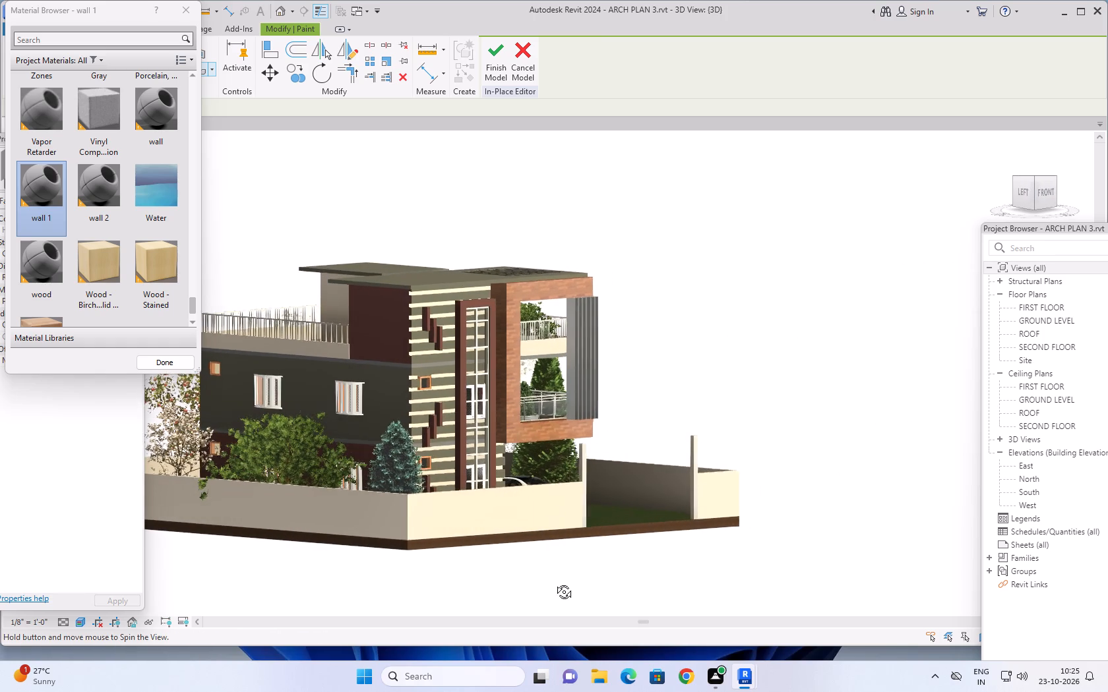
{"action": "middle_click_drag", "start_coordinate": [554, 582], "coordinate": [552, 582], "text": "shift"}
{"action": "middle_click_drag", "start_coordinate": [545, 570], "coordinate": [578, 639]}
Paint the front and left edges of the slab between the middle and top storeys with the 6" wall material.
{"action": "scroll", "coordinate": [445, 465], "scroll_direction": "up", "scroll_amount": 4}
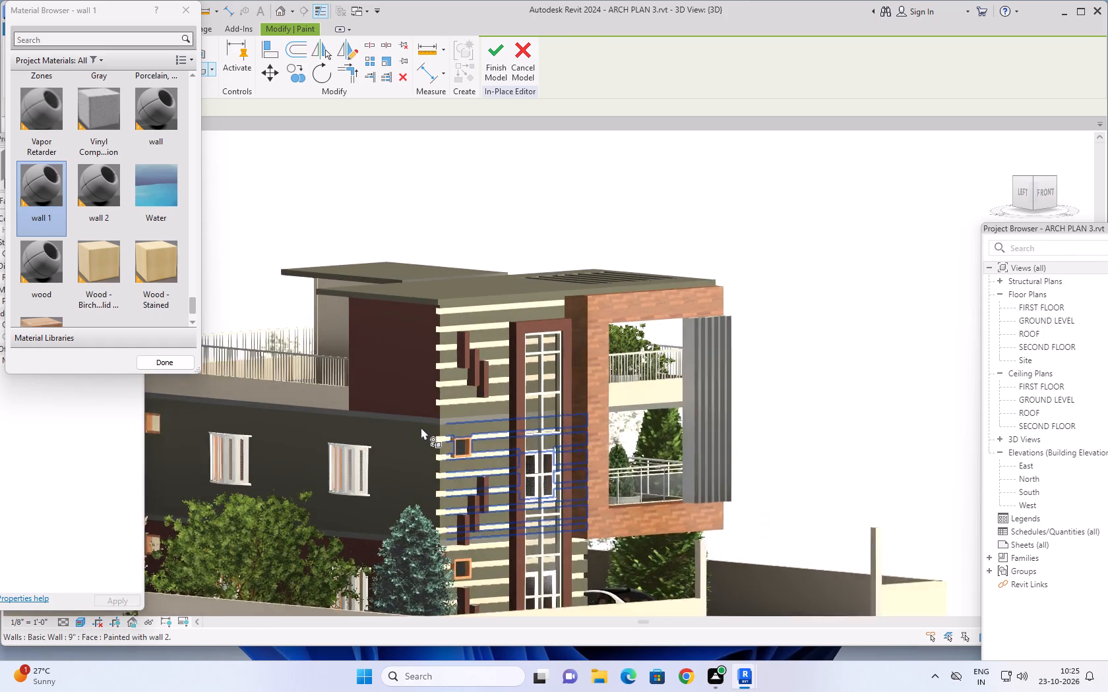
{"action": "scroll", "coordinate": [423, 424], "scroll_direction": "up", "scroll_amount": 2}
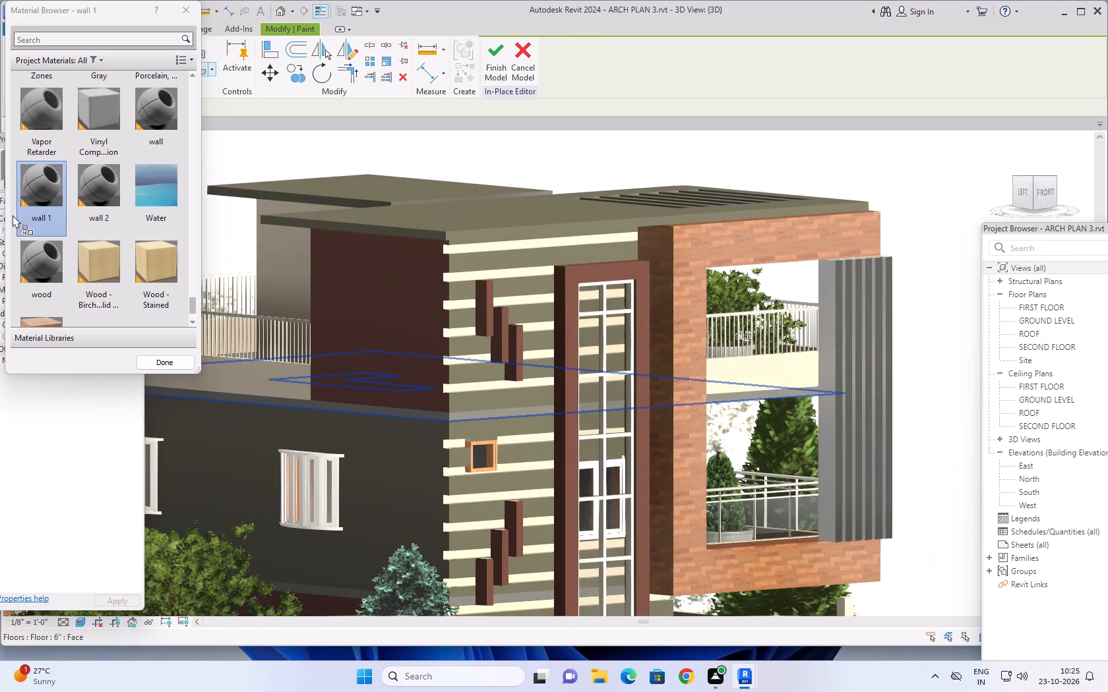
{"action": "scroll", "coordinate": [57, 175], "scroll_direction": "up", "scroll_amount": 20}
{"action": "scroll", "coordinate": [55, 177], "scroll_direction": "up", "scroll_amount": 3}
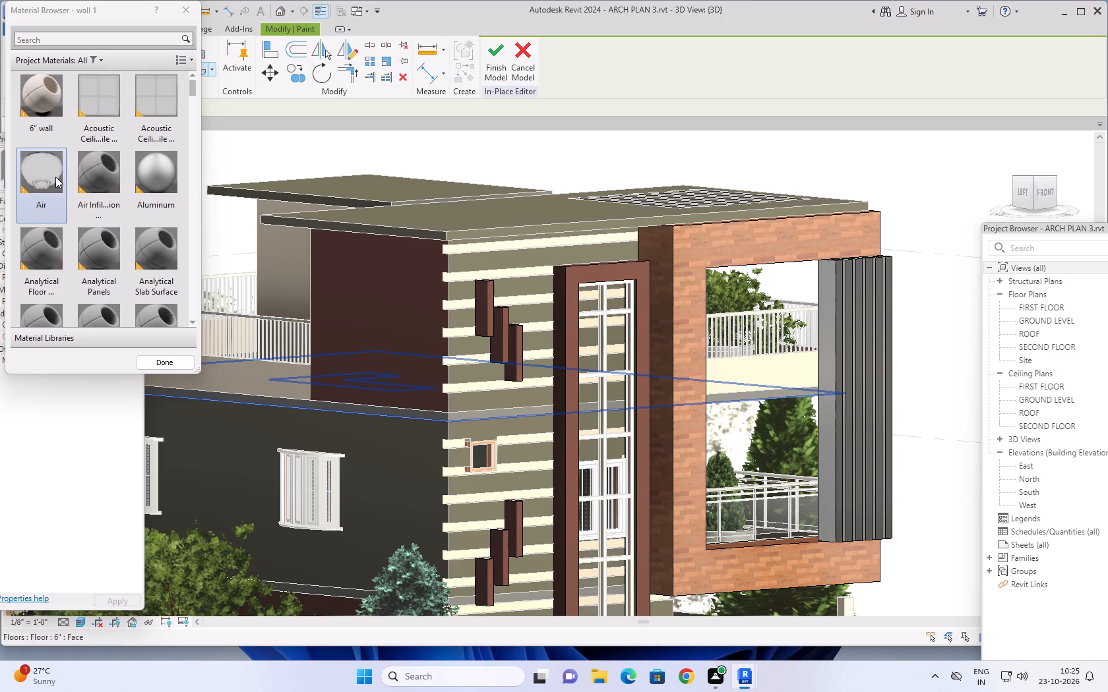
{"action": "scroll", "coordinate": [55, 177], "scroll_direction": "up", "scroll_amount": 1}
{"action": "left_click", "coordinate": [42, 97]}
{"action": "scroll", "coordinate": [414, 440], "scroll_direction": "up", "scroll_amount": 3}
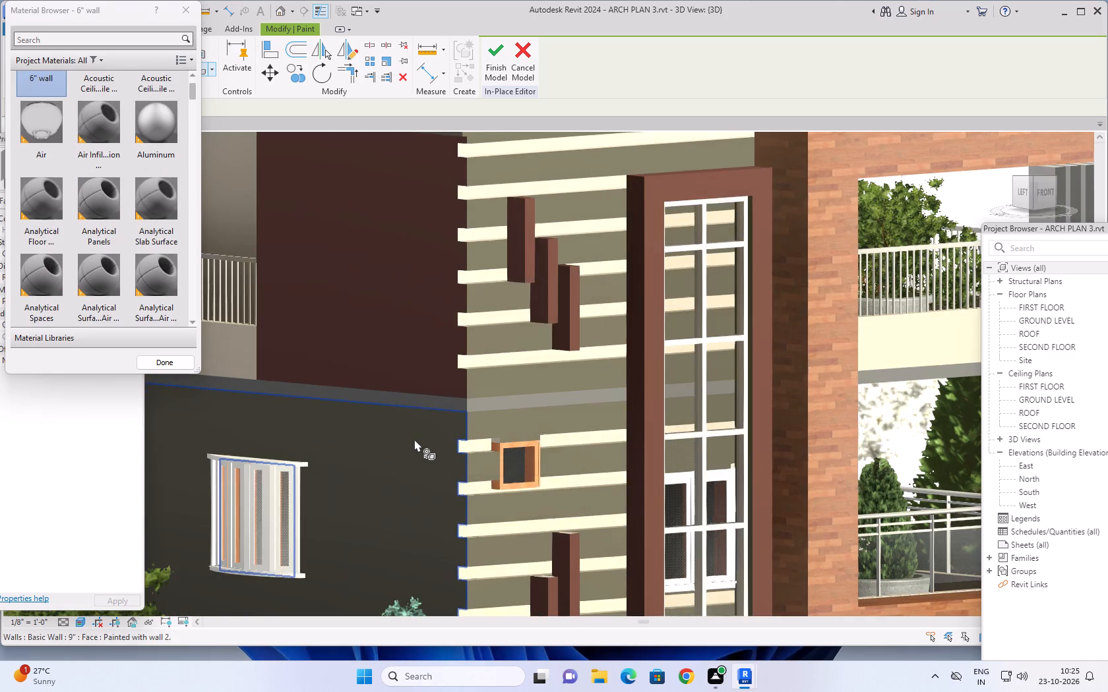
{"action": "scroll", "coordinate": [415, 435], "scroll_direction": "up", "scroll_amount": 5}
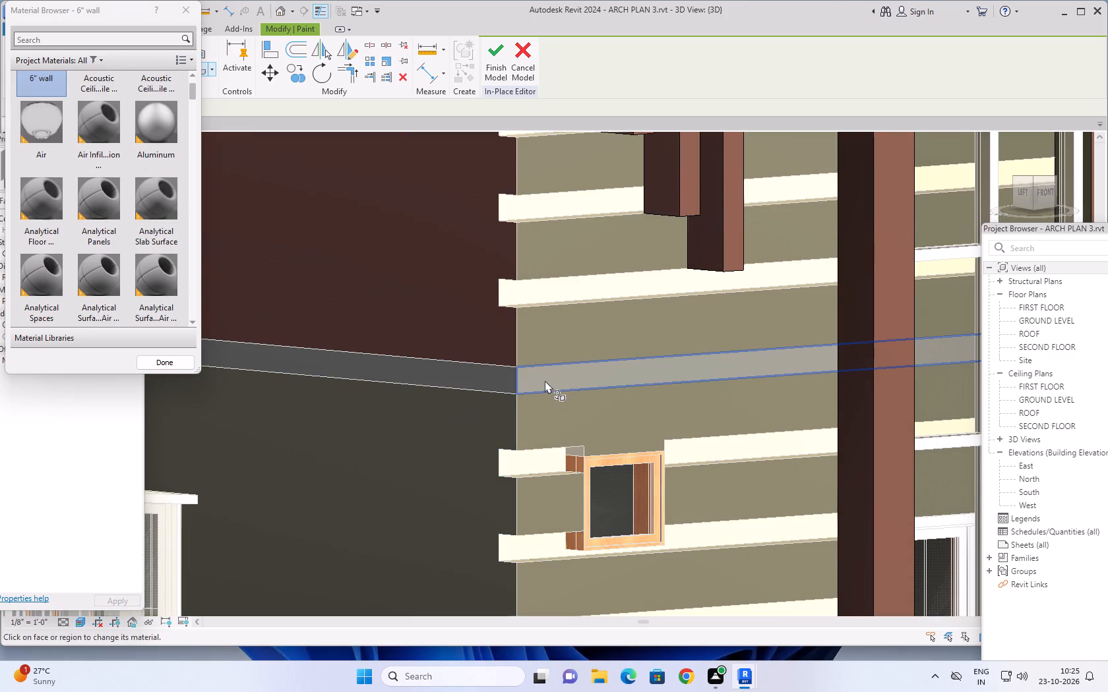
{"action": "left_click", "coordinate": [545, 380]}
{"action": "left_click", "coordinate": [502, 380]}
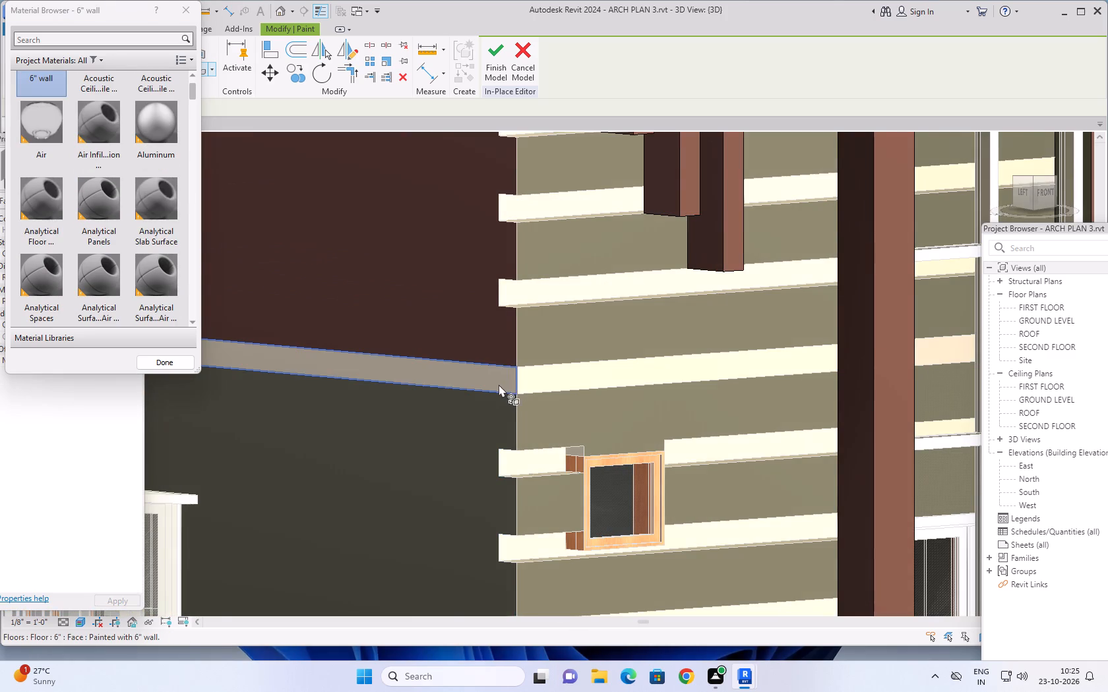
Paint the left and front edges of the slab between the ground and middle storeys with 6" wall.
{"action": "scroll", "coordinate": [497, 386], "scroll_direction": "down", "scroll_amount": 10}
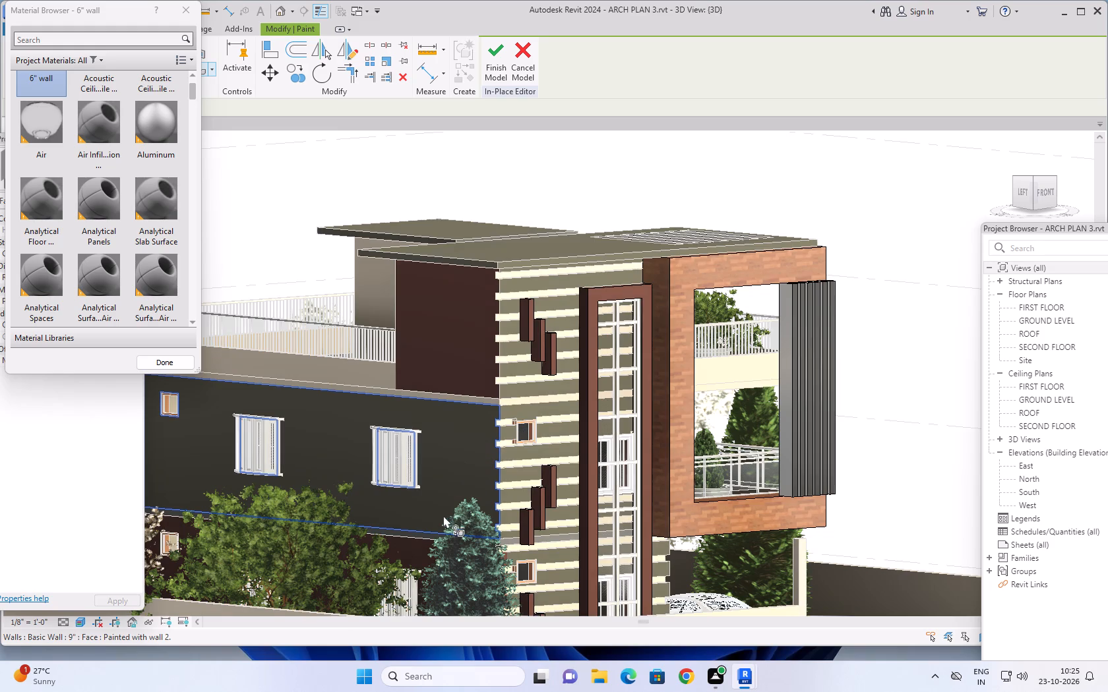
{"action": "scroll", "coordinate": [419, 548], "scroll_direction": "up", "scroll_amount": 13}
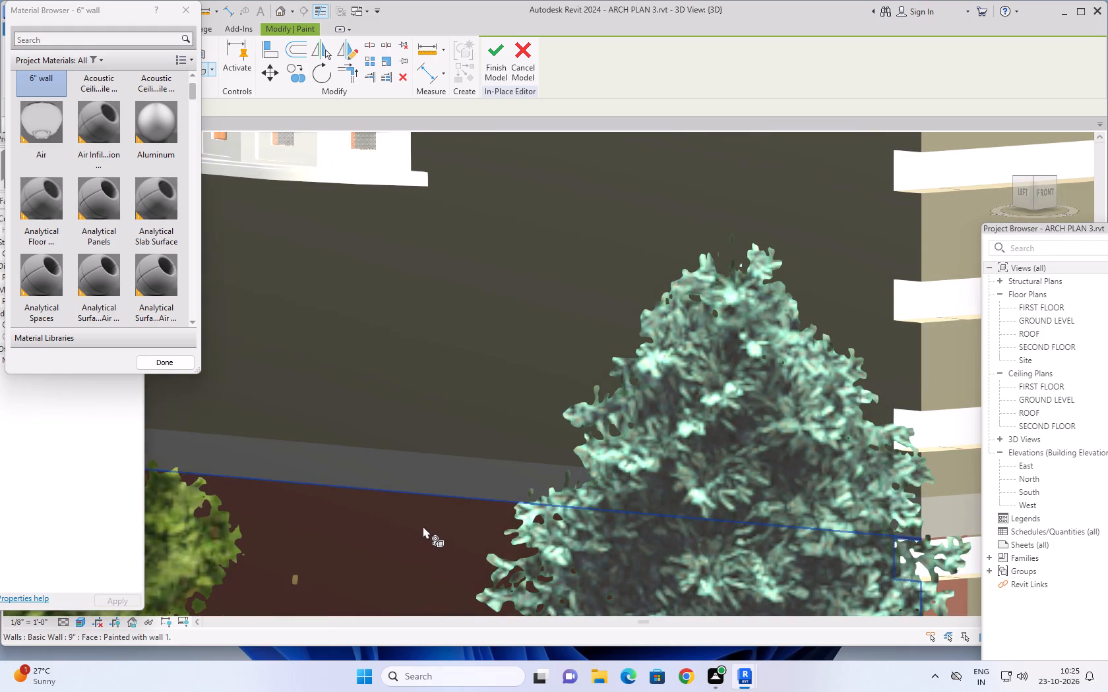
{"action": "left_click", "coordinate": [445, 475]}
{"action": "scroll", "coordinate": [487, 490], "scroll_direction": "down", "scroll_amount": 2}
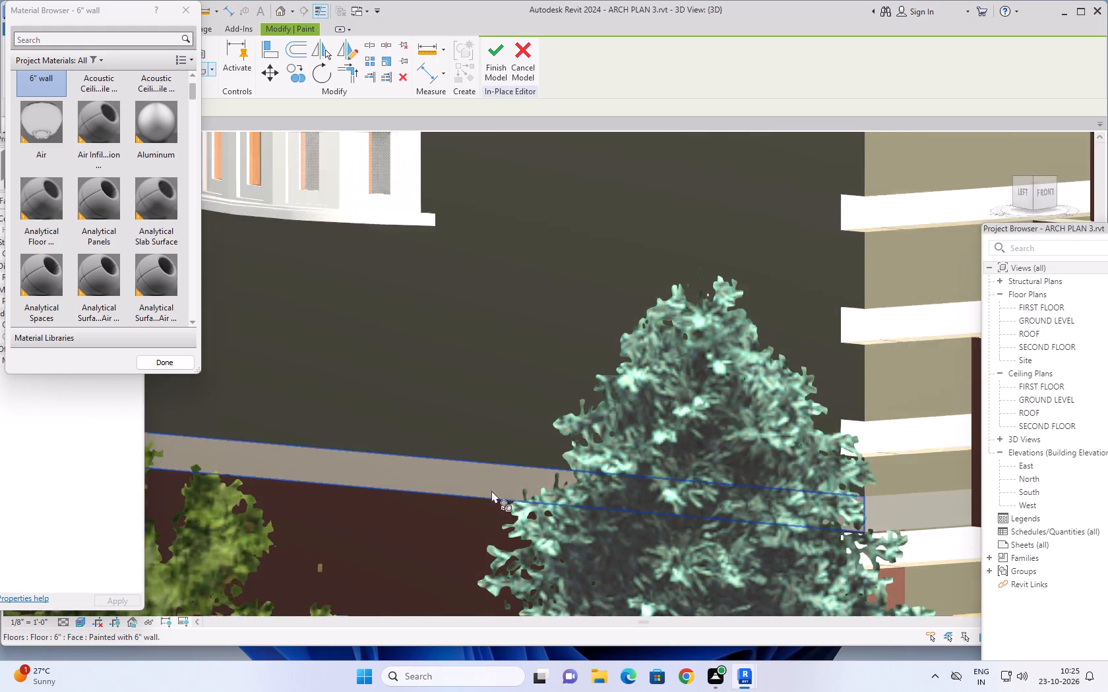
{"action": "scroll", "coordinate": [497, 490], "scroll_direction": "down", "scroll_amount": 4}
{"action": "middle_click_drag", "start_coordinate": [528, 490], "coordinate": [479, 495]}
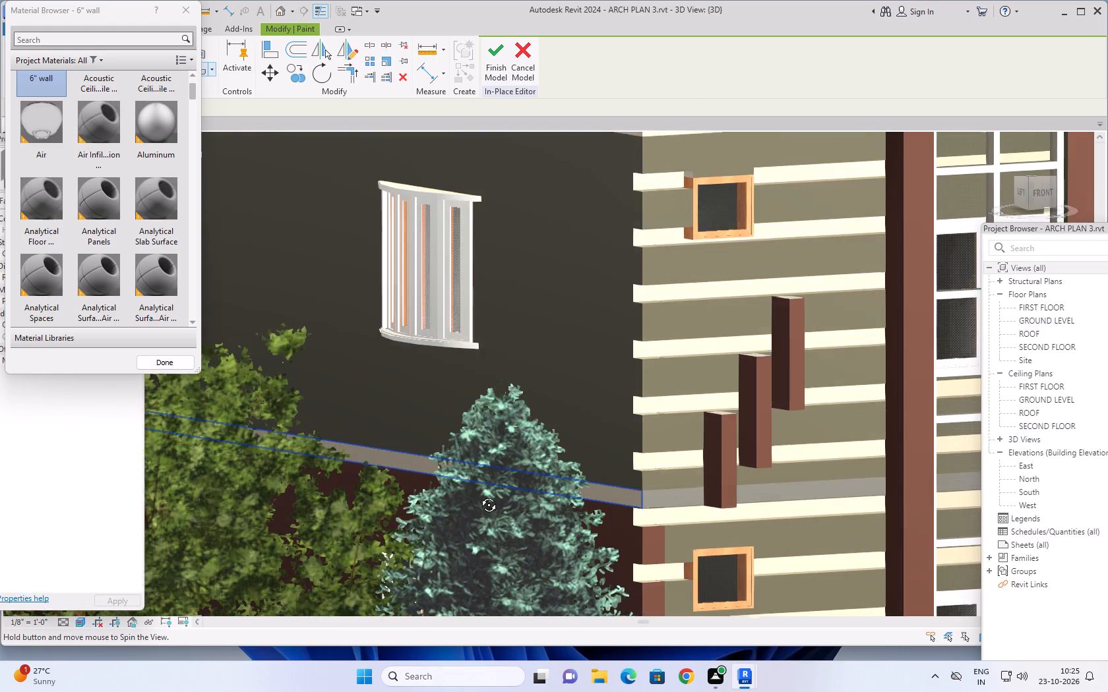
{"action": "middle_click_drag", "start_coordinate": [479, 495], "coordinate": [474, 495]}
{"action": "left_click", "coordinate": [756, 486]}
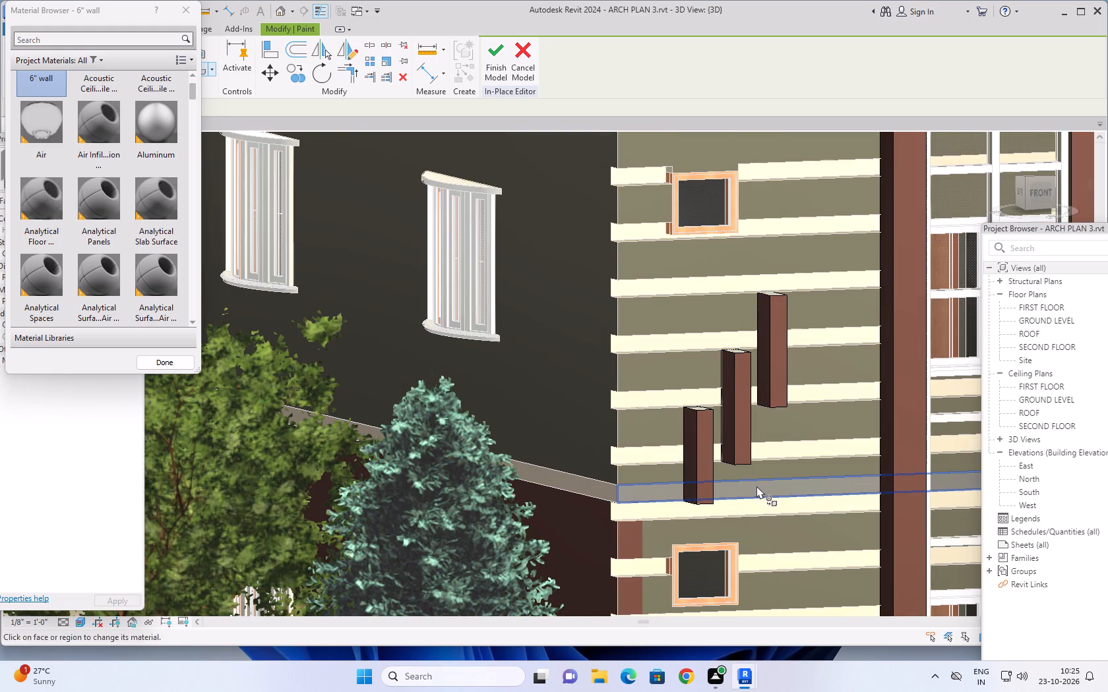
Paint the rear edge of the terrace slab beneath the railing parapet with 6" wall.
{"action": "scroll", "coordinate": [572, 487], "scroll_direction": "down", "scroll_amount": 6}
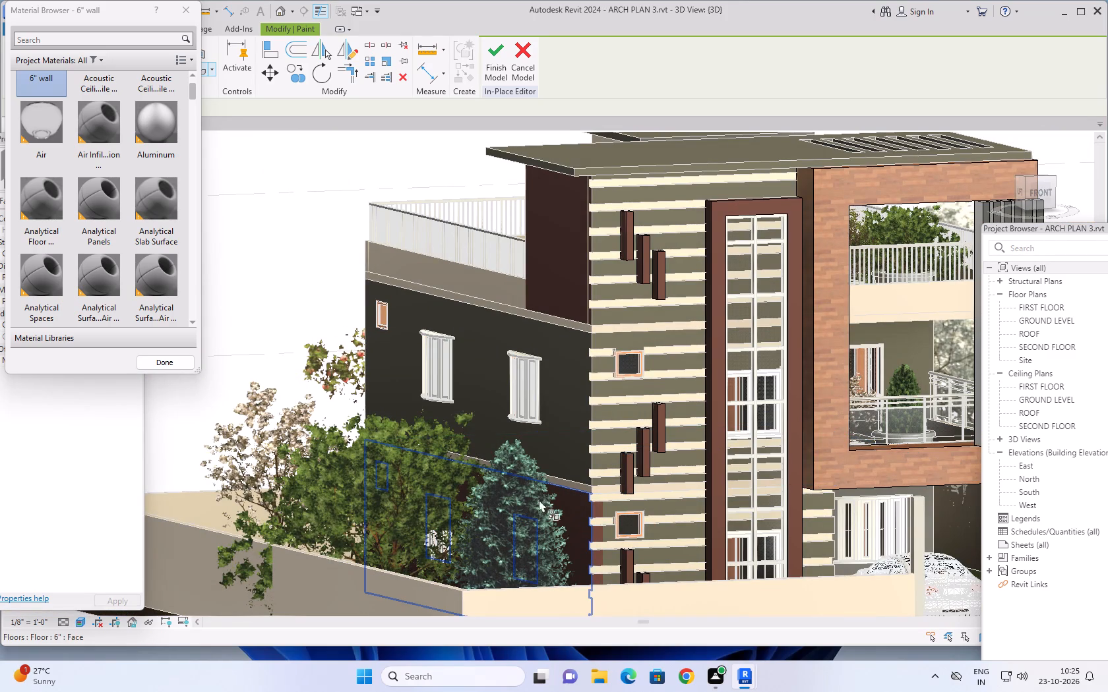
{"action": "middle_click_drag", "start_coordinate": [444, 402], "coordinate": [470, 413], "text": "shift"}
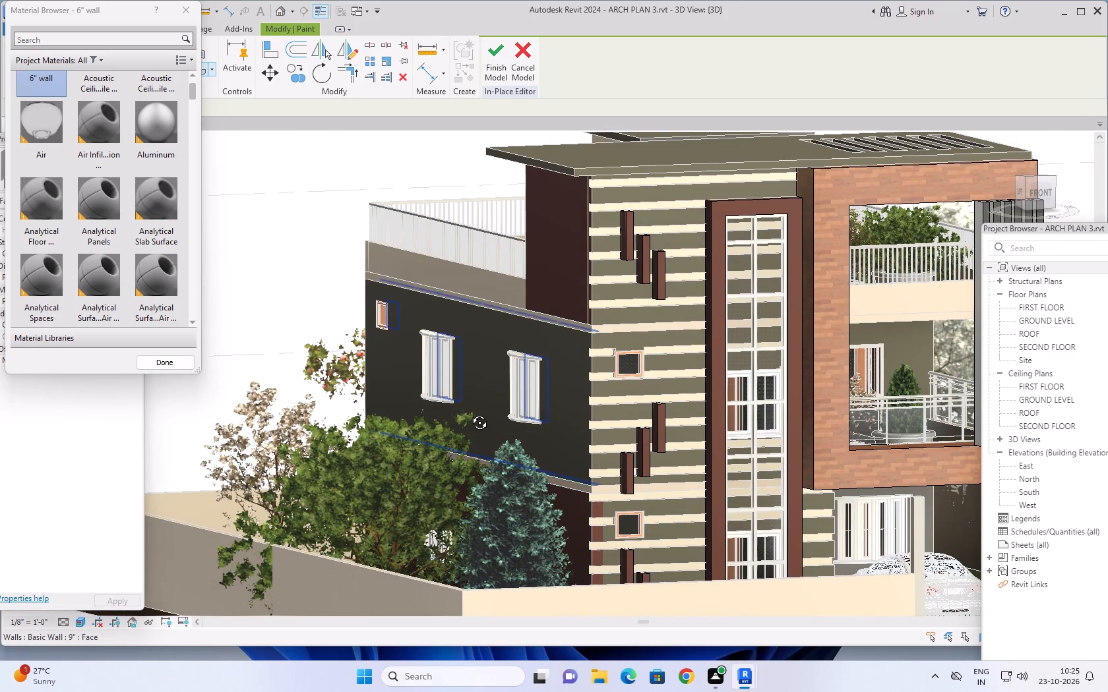
{"action": "middle_click_drag", "start_coordinate": [470, 413], "coordinate": [671, 461], "text": "shift"}
{"action": "scroll", "coordinate": [403, 482], "scroll_direction": "down", "scroll_amount": 2}
{"action": "middle_click_drag", "start_coordinate": [411, 487], "coordinate": [470, 462]}
{"action": "middle_click_drag", "start_coordinate": [374, 484], "coordinate": [473, 484], "text": "shift"}
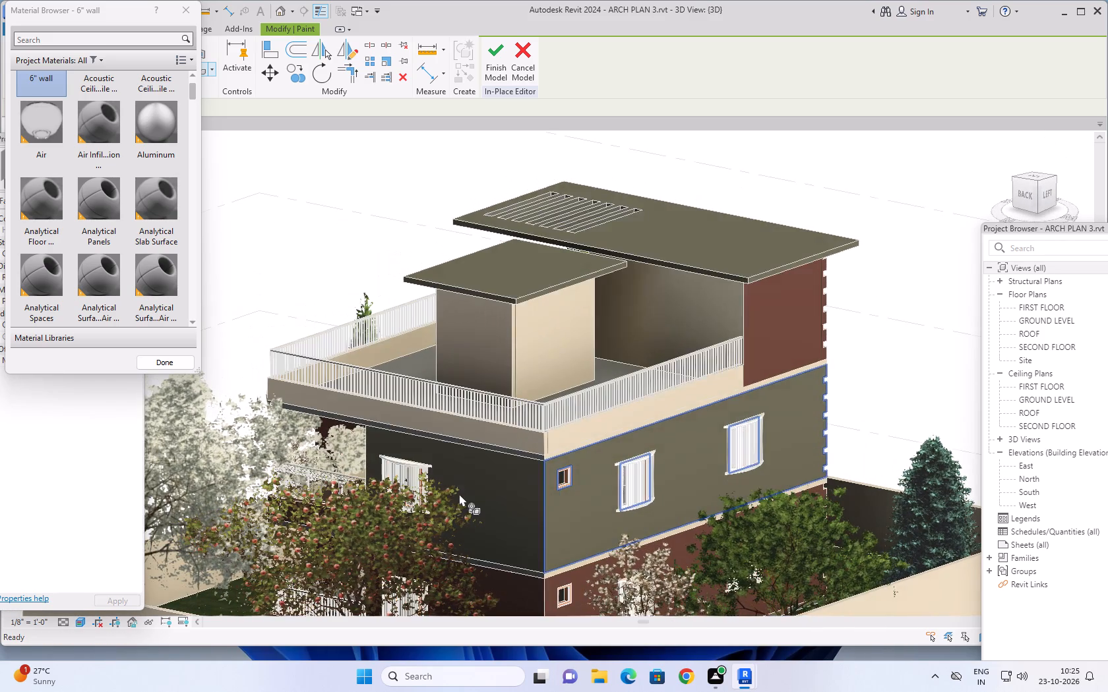
{"action": "scroll", "coordinate": [464, 482], "scroll_direction": "up", "scroll_amount": 6}
{"action": "scroll", "coordinate": [508, 413], "scroll_direction": "up", "scroll_amount": 4}
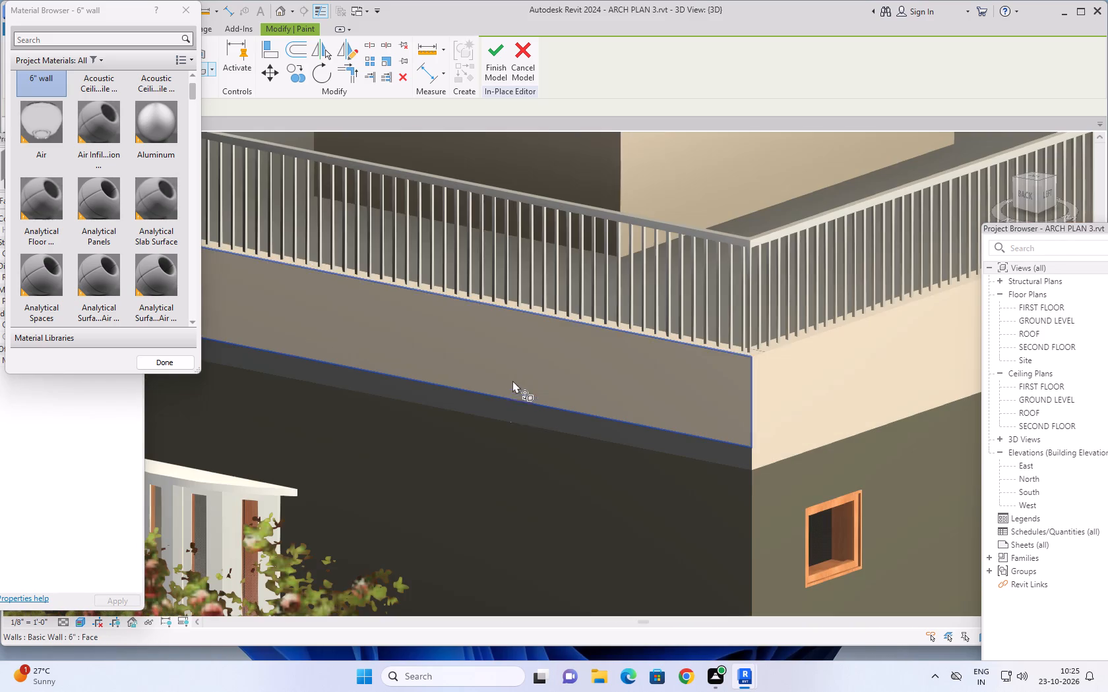
{"action": "left_click", "coordinate": [520, 415]}
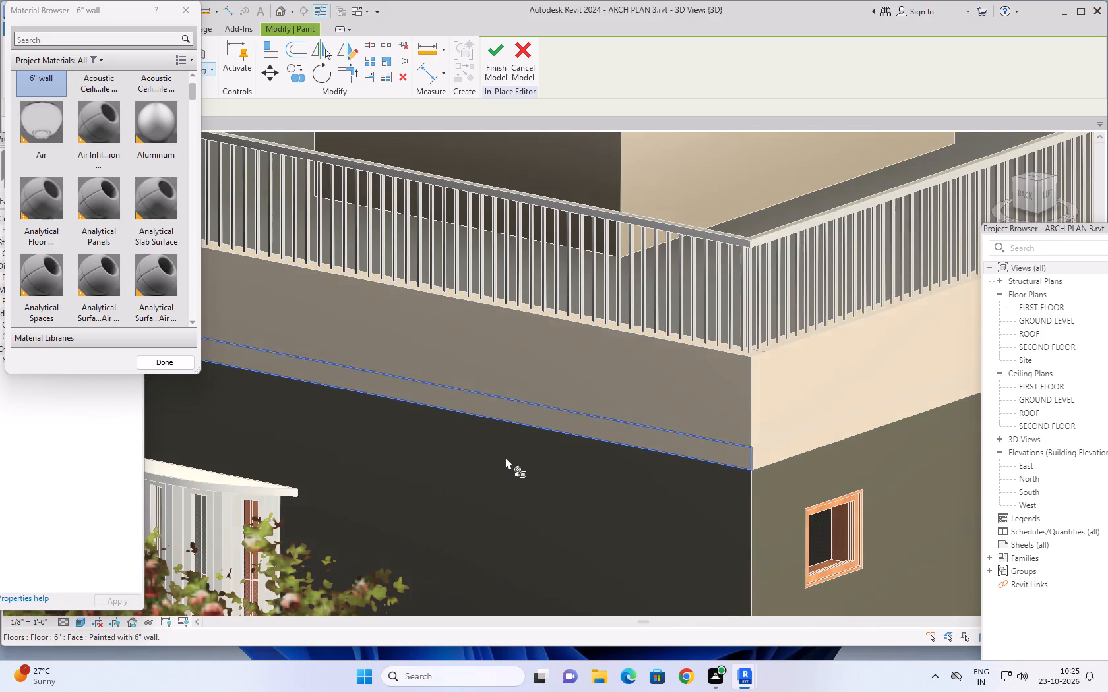
{"action": "scroll", "coordinate": [497, 475], "scroll_direction": "down", "scroll_amount": 3}
{"action": "middle_click_drag", "start_coordinate": [493, 492], "coordinate": [460, 346]}
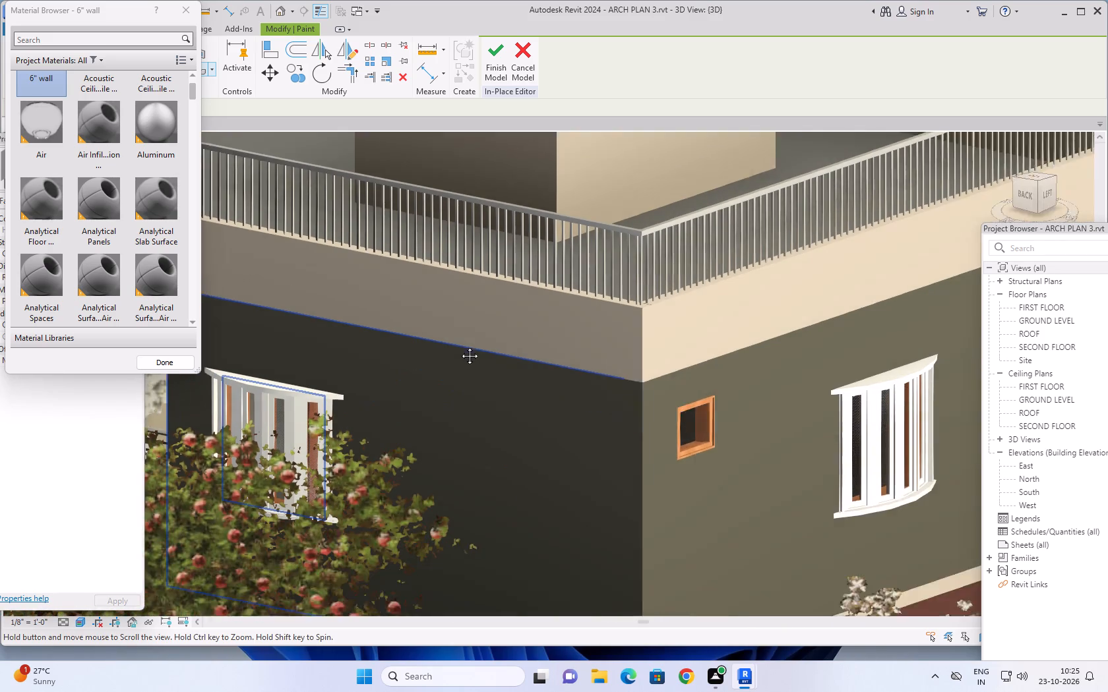
Paint the rear edge of the slab between the ground and middle storeys with the 6" wall material.
{"action": "middle_click_drag", "start_coordinate": [460, 346], "coordinate": [460, 339]}
{"action": "middle_click_drag", "start_coordinate": [477, 452], "coordinate": [468, 288]}
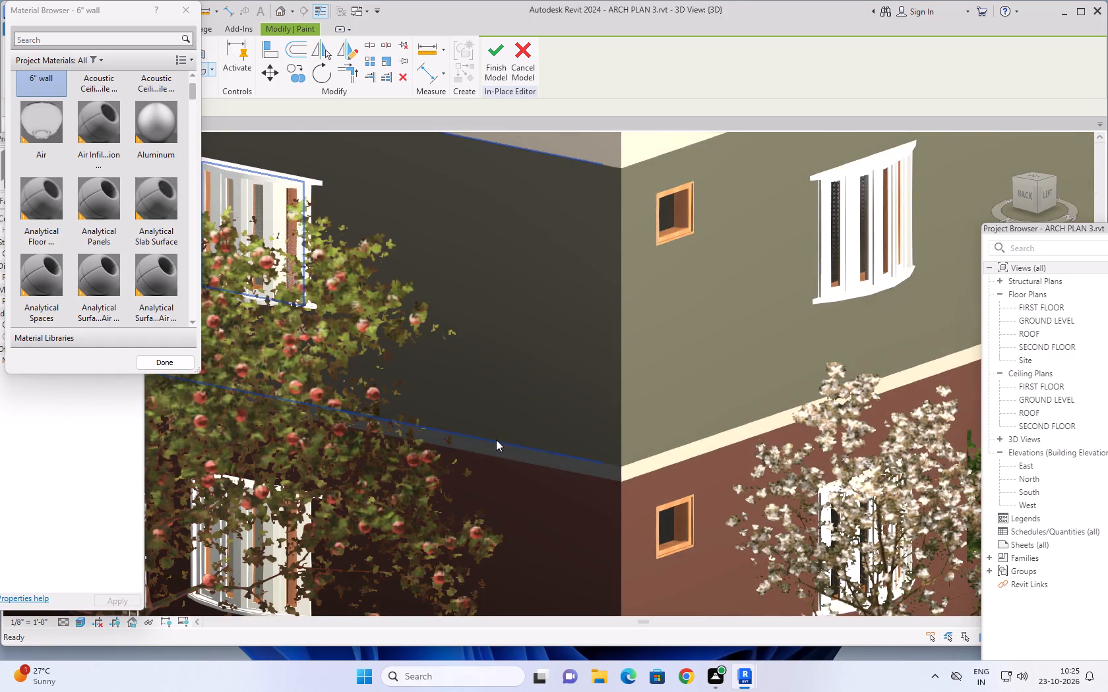
{"action": "scroll", "coordinate": [497, 442], "scroll_direction": "up", "scroll_amount": 6}
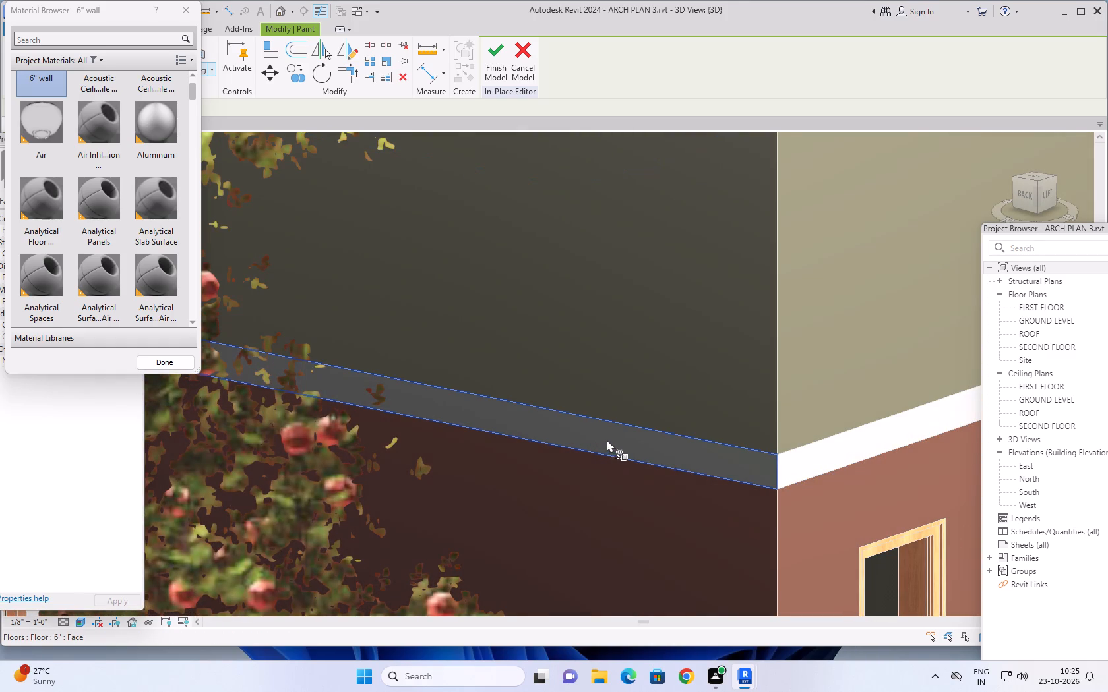
{"action": "left_click", "coordinate": [607, 440]}
Paint the terrace slab edge beneath the railing parapet on the house's right side with 6" wall.
{"action": "scroll", "coordinate": [558, 418], "scroll_direction": "down", "scroll_amount": 2}
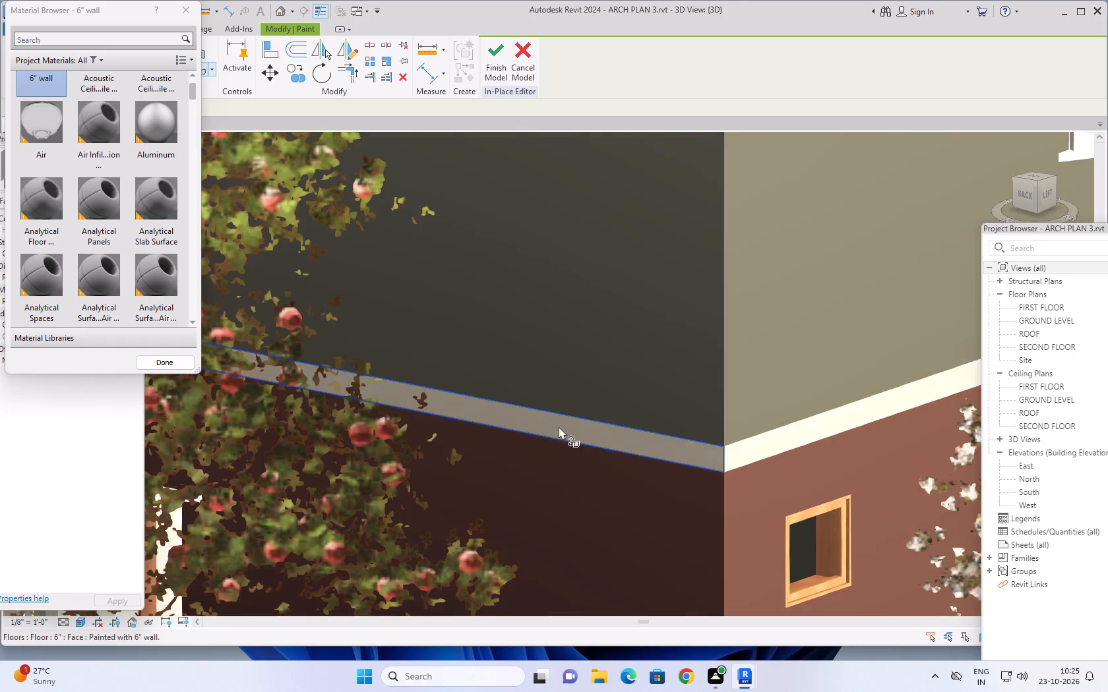
{"action": "scroll", "coordinate": [554, 436], "scroll_direction": "down", "scroll_amount": 10}
{"action": "middle_click_drag", "start_coordinate": [508, 469], "coordinate": [611, 482], "text": "shift"}
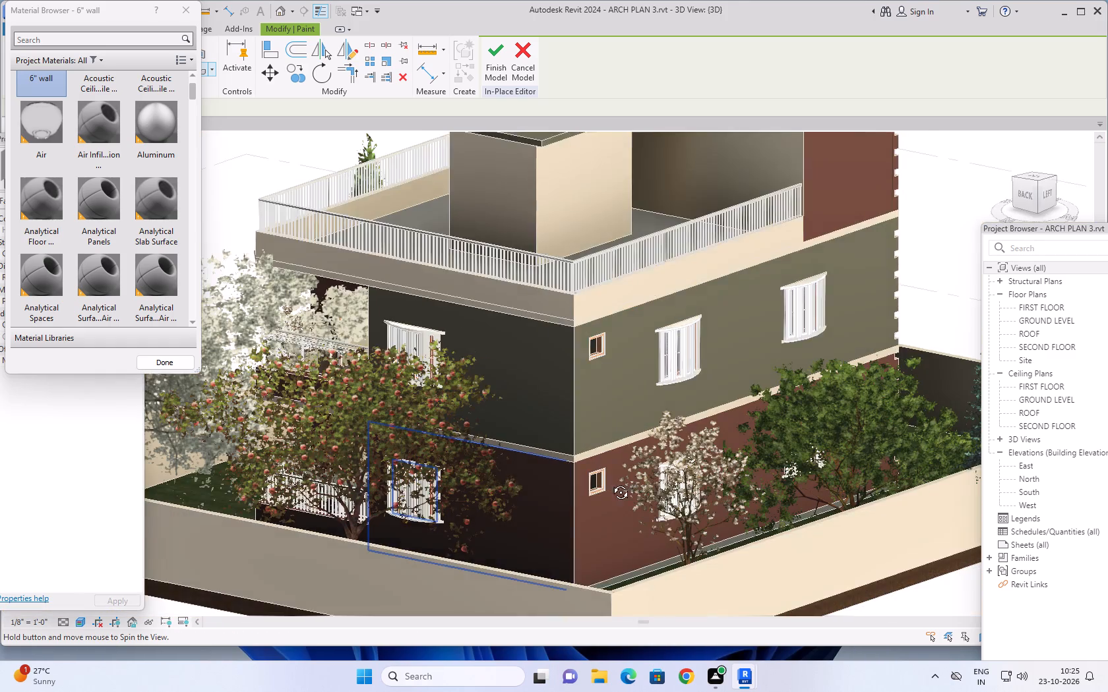
{"action": "middle_click_drag", "start_coordinate": [611, 482], "coordinate": [725, 457], "text": "shift"}
{"action": "middle_click_drag", "start_coordinate": [685, 381], "coordinate": [452, 494]}
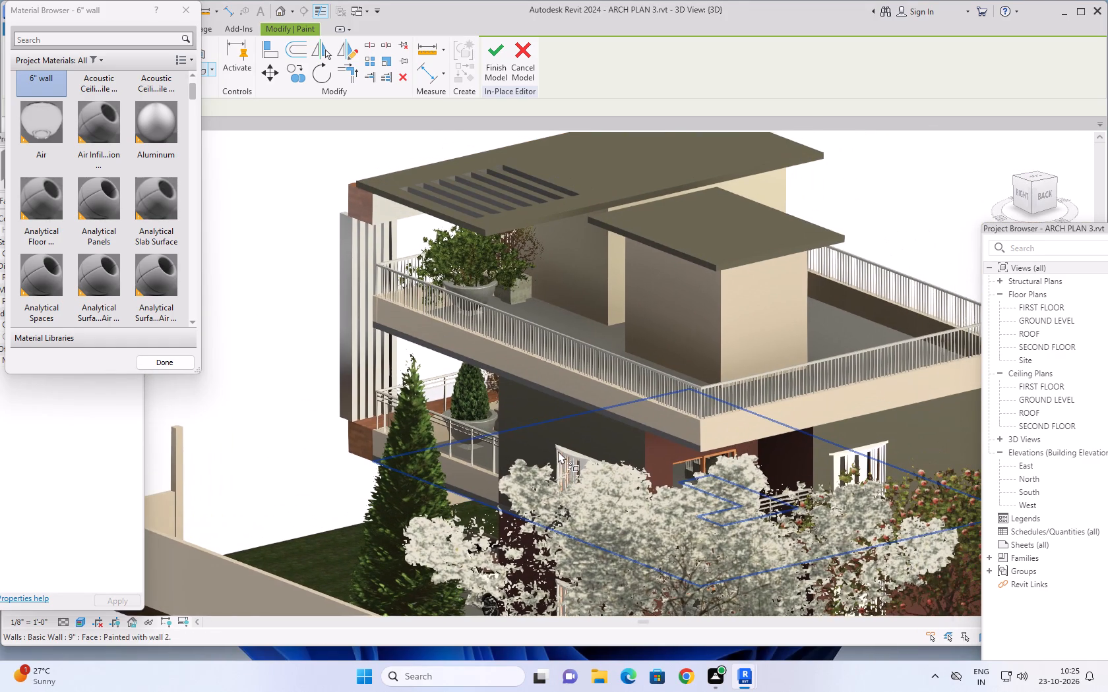
{"action": "middle_click_drag", "start_coordinate": [558, 447], "coordinate": [546, 444], "text": "shift"}
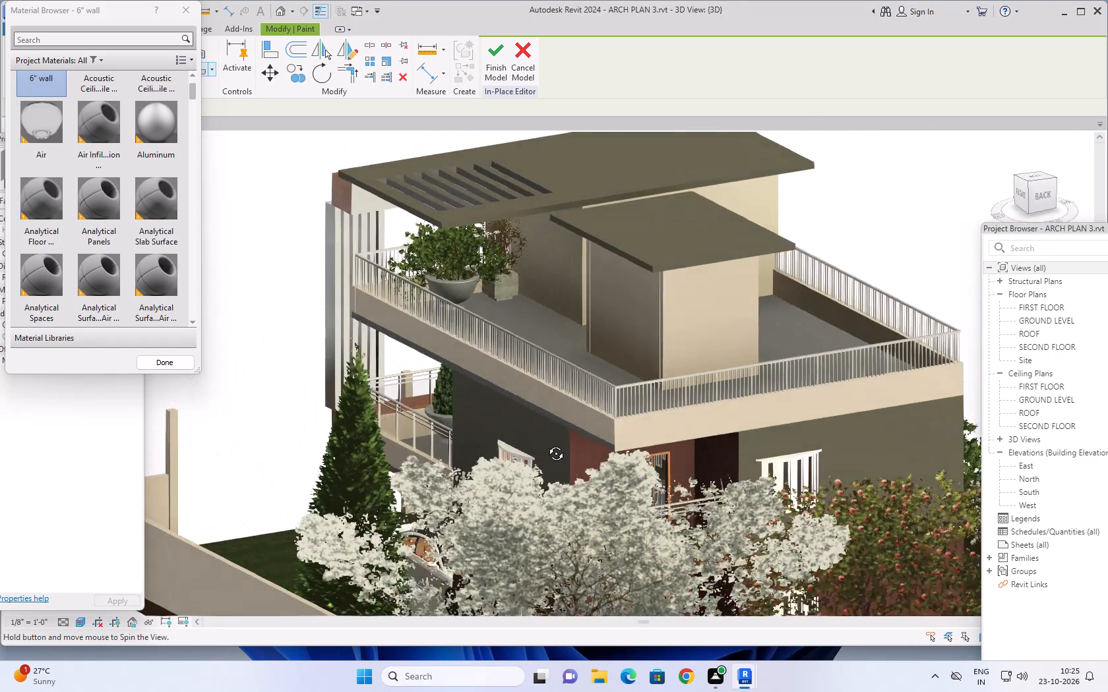
{"action": "middle_click_drag", "start_coordinate": [546, 444], "coordinate": [568, 442], "text": "shift"}
{"action": "middle_click_drag", "start_coordinate": [539, 440], "coordinate": [478, 495]}
{"action": "middle_click_drag", "start_coordinate": [492, 497], "coordinate": [509, 488]}
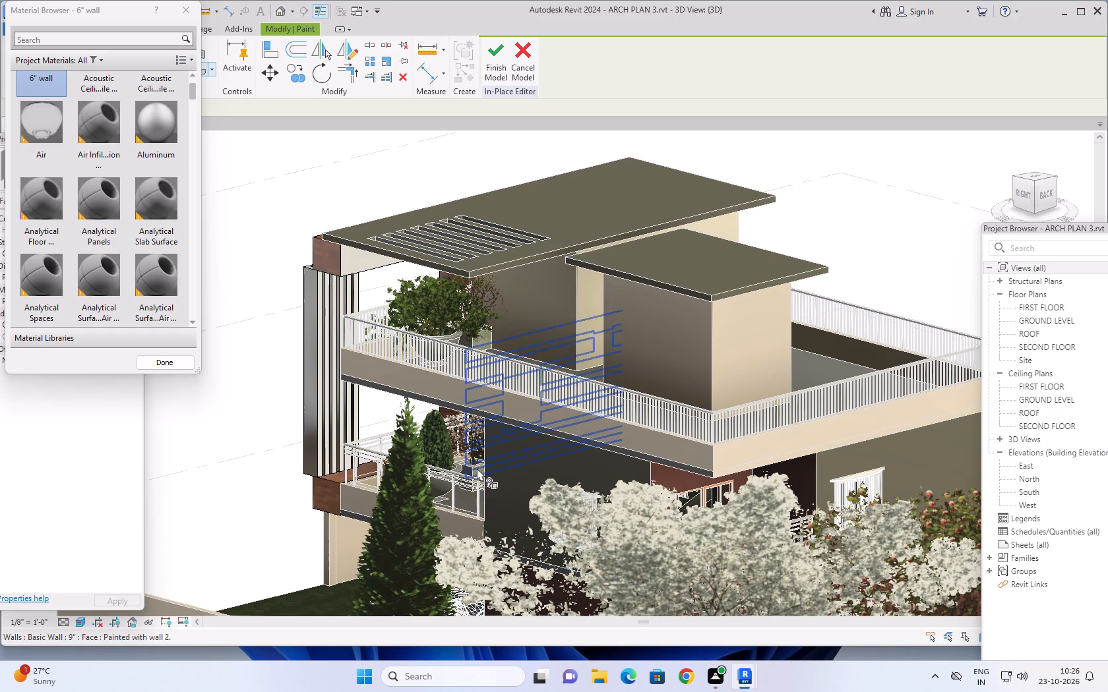
{"action": "scroll", "coordinate": [553, 442], "scroll_direction": "up", "scroll_amount": 9}
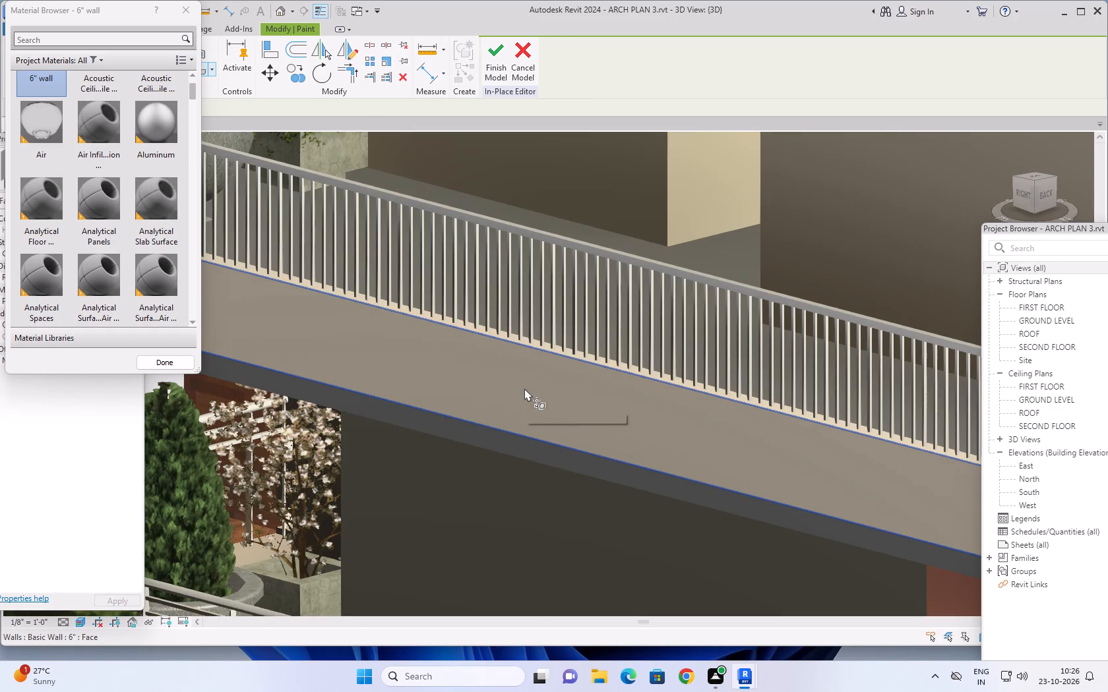
{"action": "left_click", "coordinate": [532, 449]}
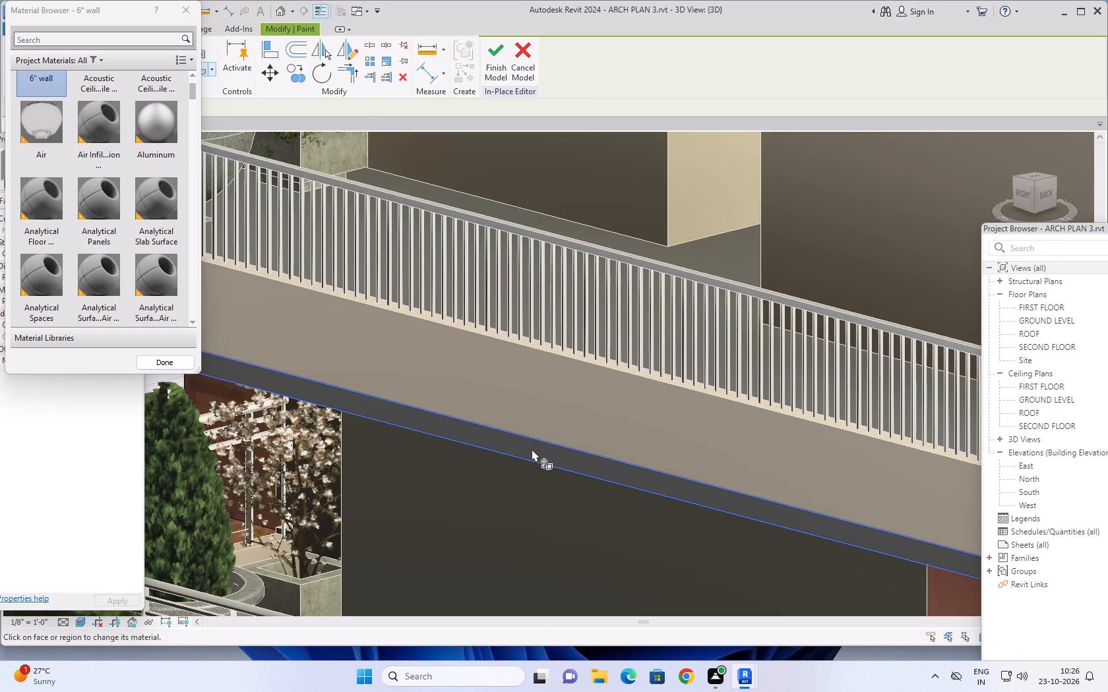
Paint the right-side slab edge beneath the first-floor balcony parapet, beside the wood-plank frame, with 6" wall.
{"action": "scroll", "coordinate": [608, 457], "scroll_direction": "down", "scroll_amount": 7}
{"action": "scroll", "coordinate": [662, 454], "scroll_direction": "down", "scroll_amount": 1}
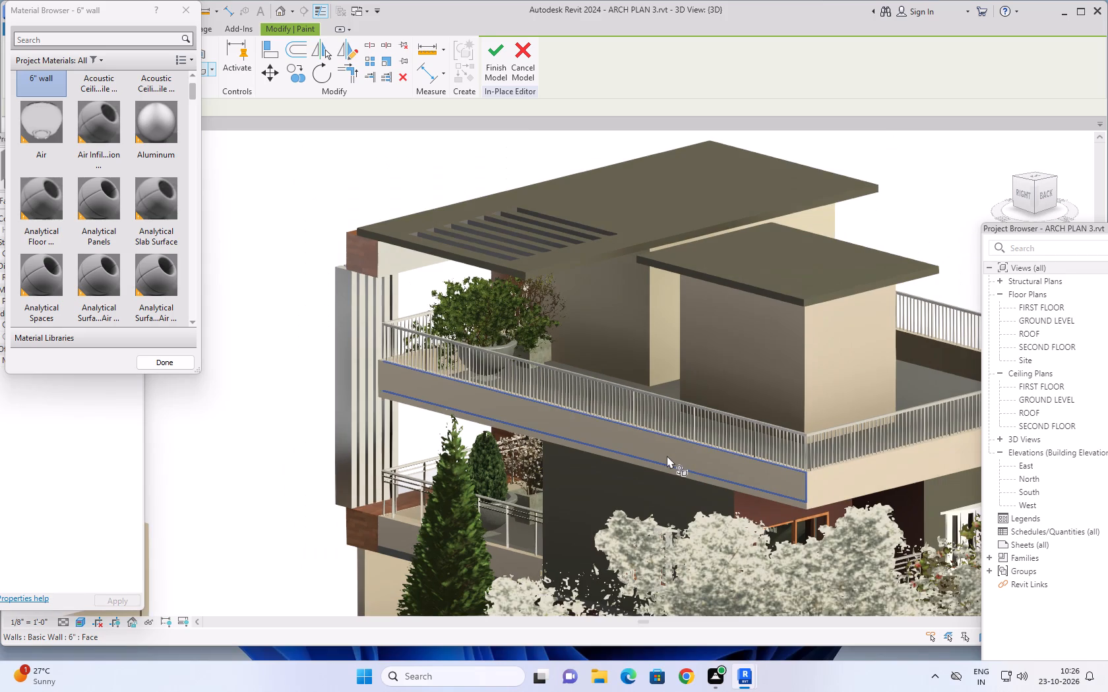
{"action": "middle_click_drag", "start_coordinate": [665, 454], "coordinate": [665, 395]}
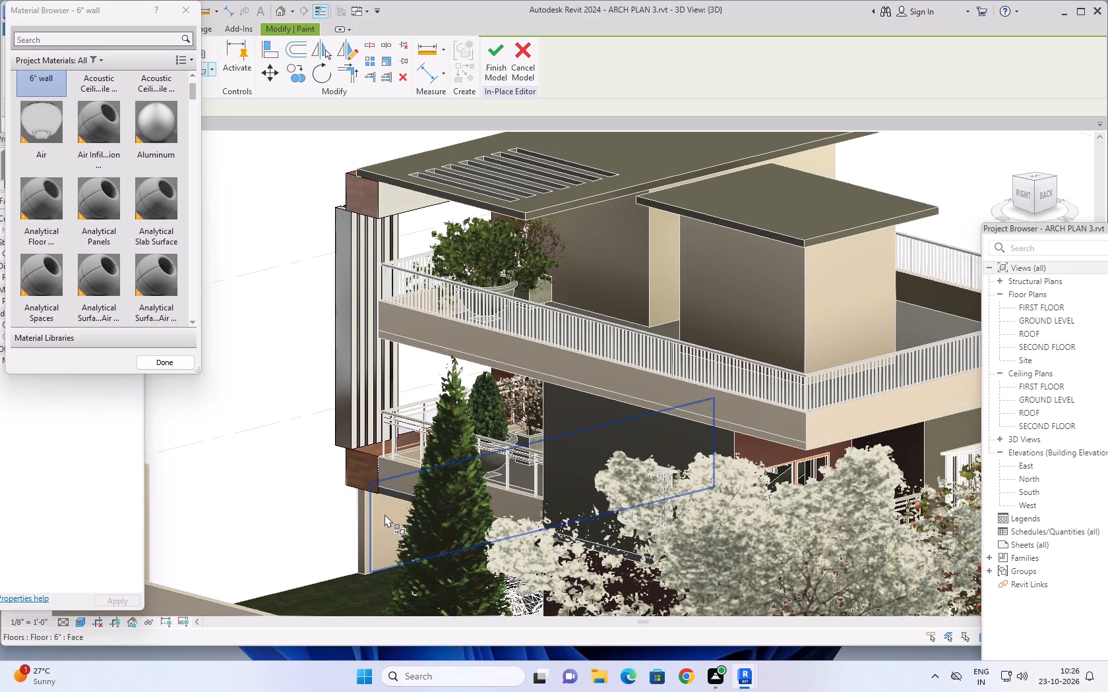
{"action": "middle_click_drag", "start_coordinate": [388, 512], "coordinate": [437, 465], "text": "shift"}
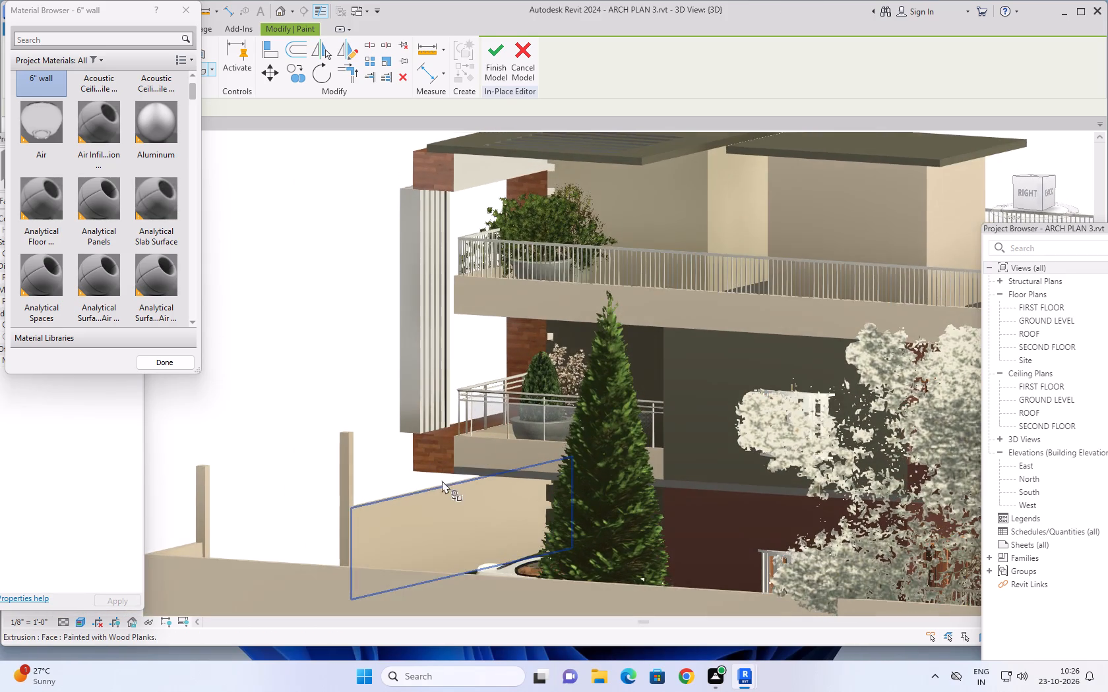
{"action": "scroll", "coordinate": [484, 476], "scroll_direction": "up", "scroll_amount": 11}
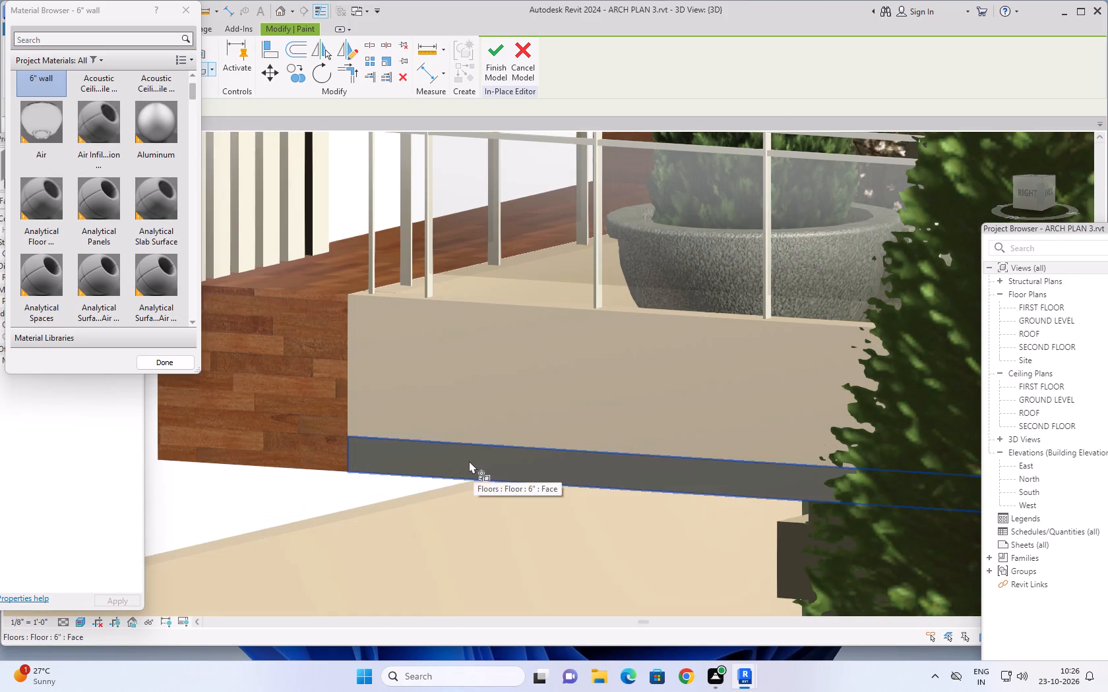
{"action": "left_click", "coordinate": [526, 465]}
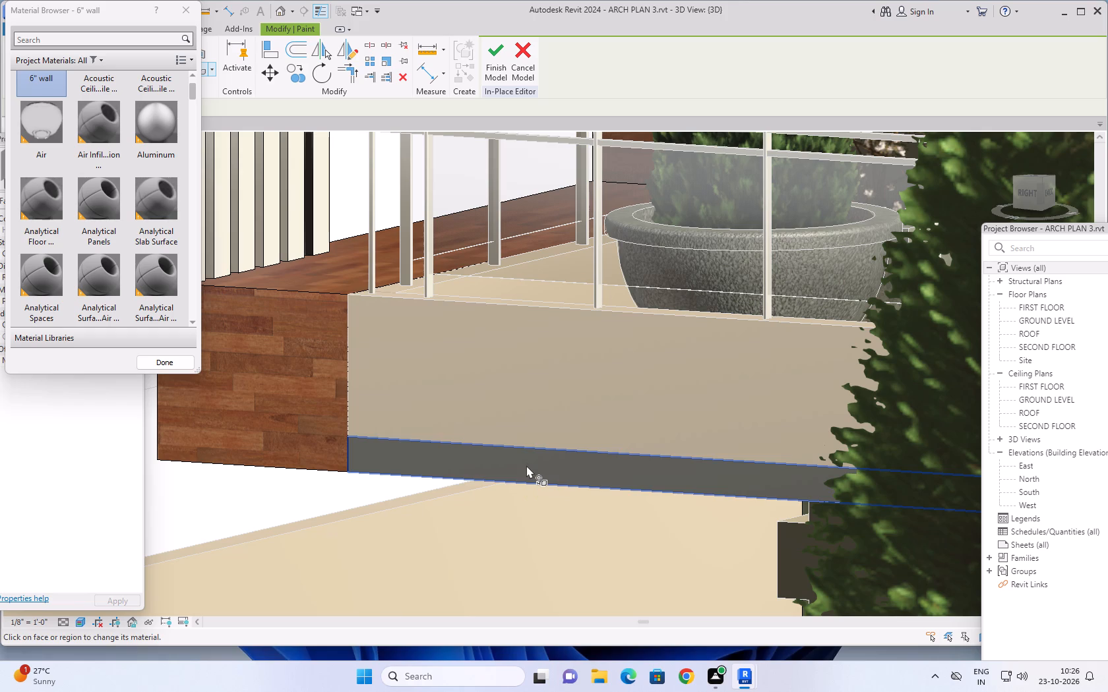
Examine the house exterior from the right, front and left sides for faces that still need painting.
{"action": "scroll", "coordinate": [617, 438], "scroll_direction": "down", "scroll_amount": 5}
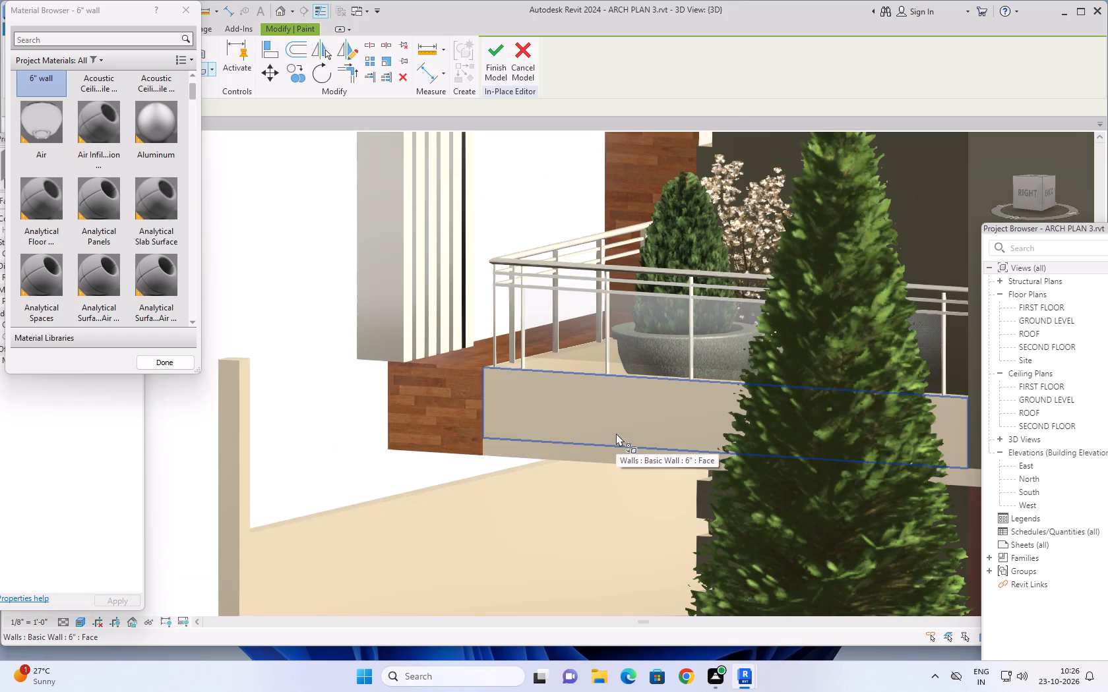
{"action": "scroll", "coordinate": [646, 426], "scroll_direction": "down", "scroll_amount": 2}
{"action": "scroll", "coordinate": [758, 421], "scroll_direction": "down", "scroll_amount": 3}
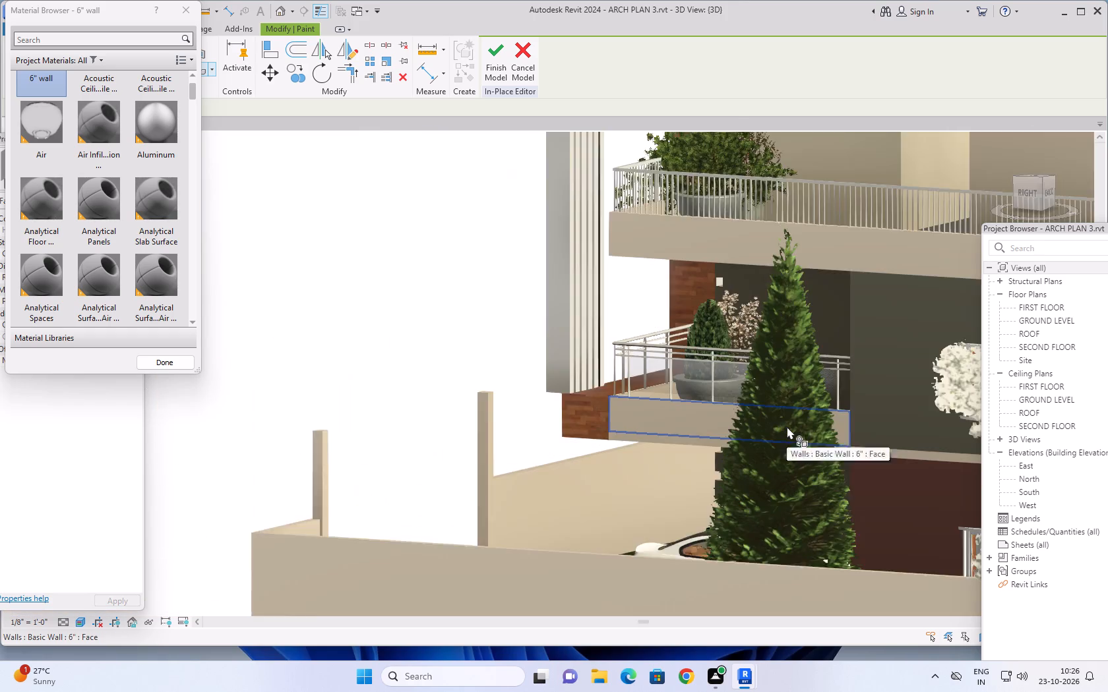
{"action": "scroll", "coordinate": [788, 427], "scroll_direction": "down", "scroll_amount": 2}
{"action": "middle_click_drag", "start_coordinate": [821, 431], "coordinate": [587, 436]}
{"action": "middle_click_drag", "start_coordinate": [538, 421], "coordinate": [638, 445]}
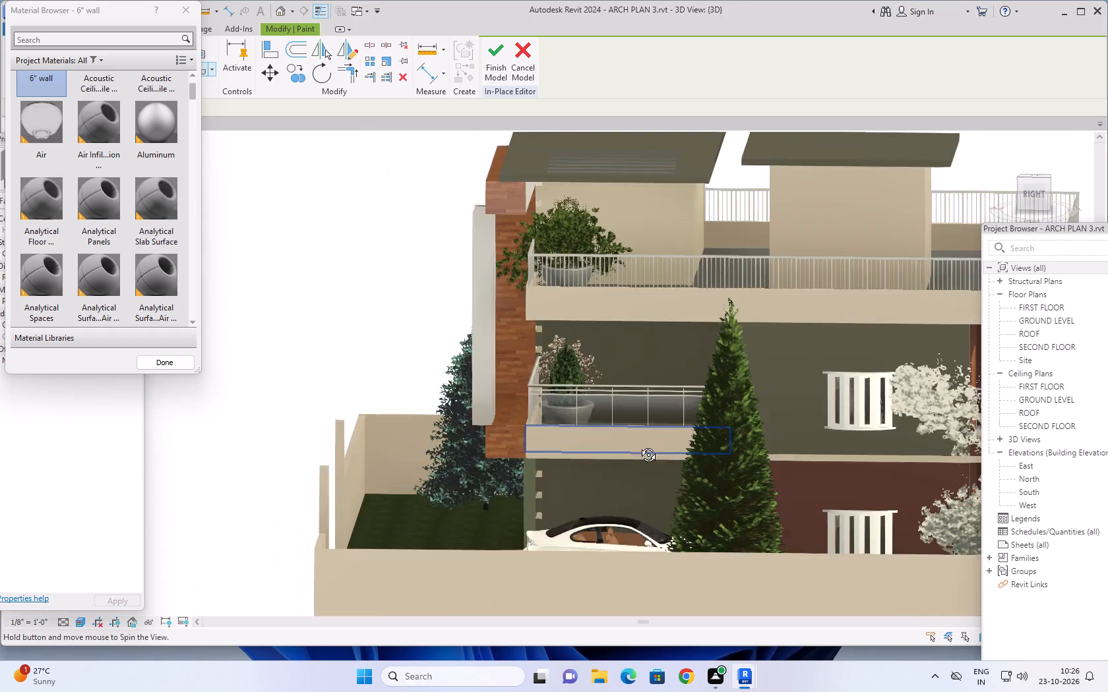
{"action": "middle_click_drag", "start_coordinate": [638, 445], "coordinate": [779, 417]}
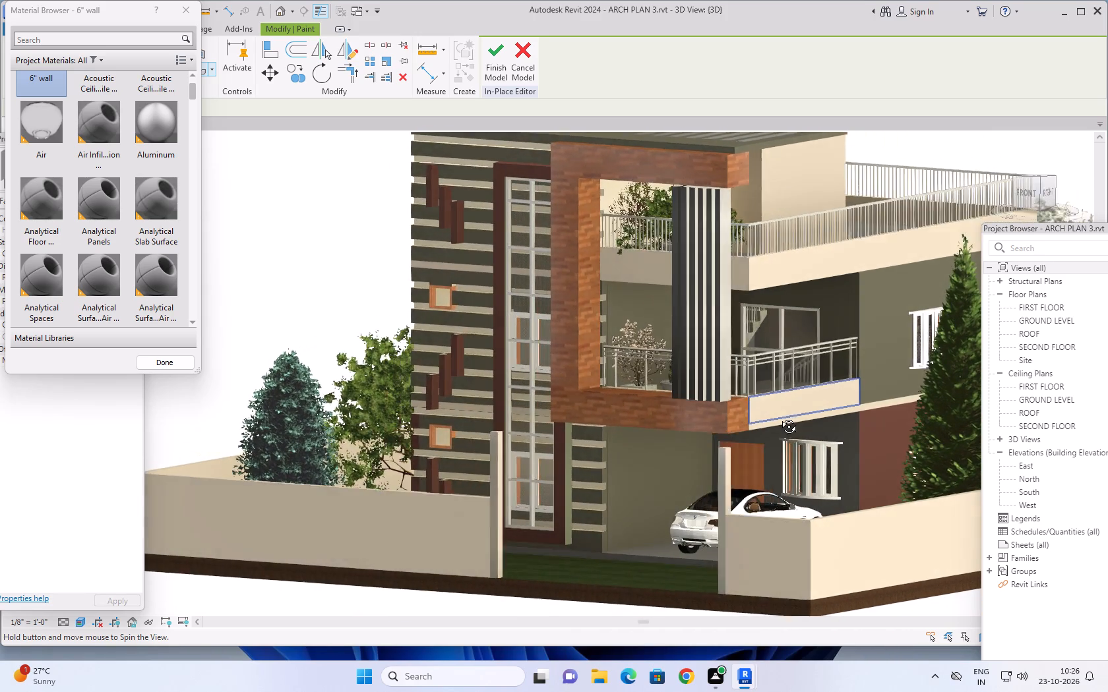
{"action": "middle_click_drag", "start_coordinate": [779, 417], "coordinate": [815, 413]}
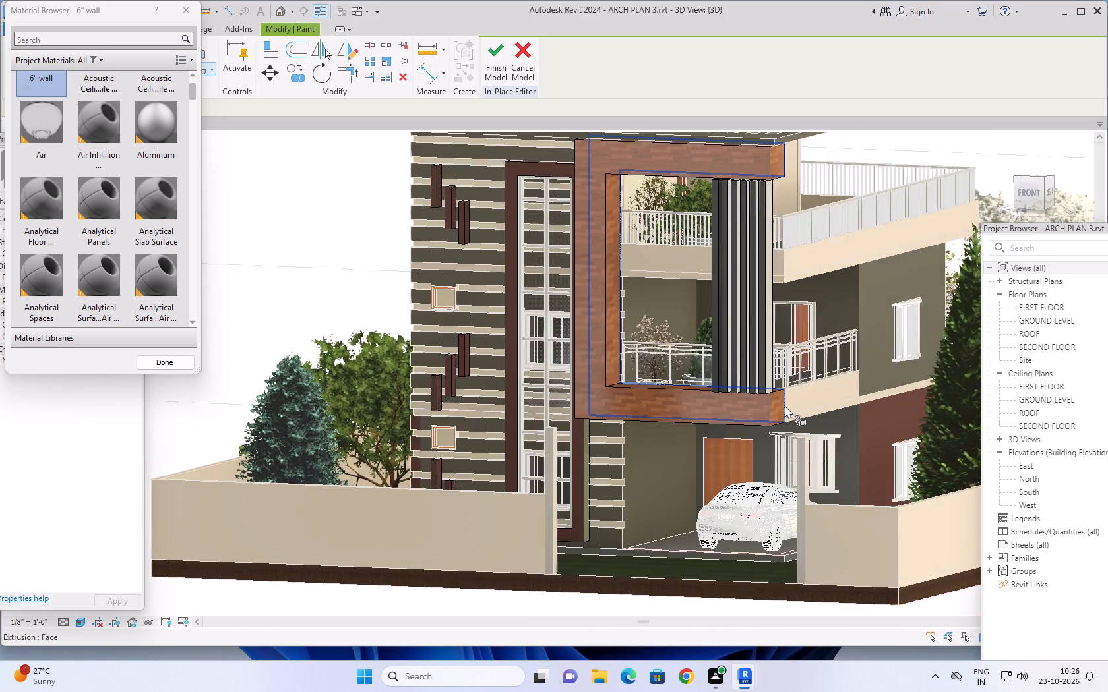
{"action": "middle_click_drag", "start_coordinate": [787, 408], "coordinate": [844, 393]}
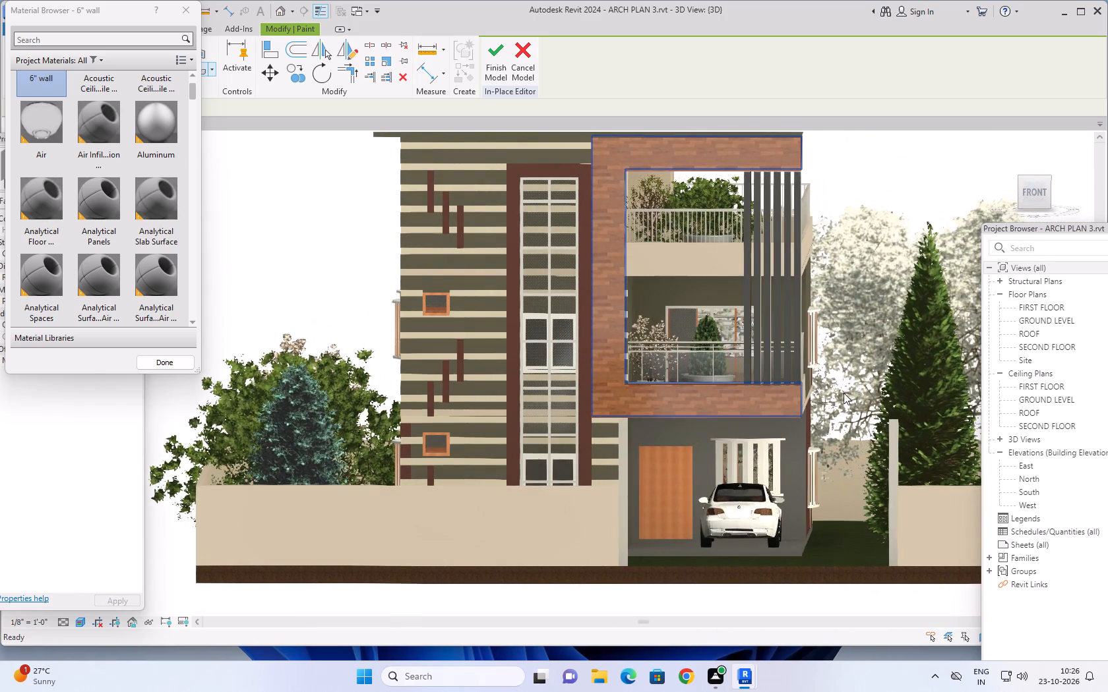
{"action": "middle_click_drag", "start_coordinate": [632, 386], "coordinate": [644, 408]}
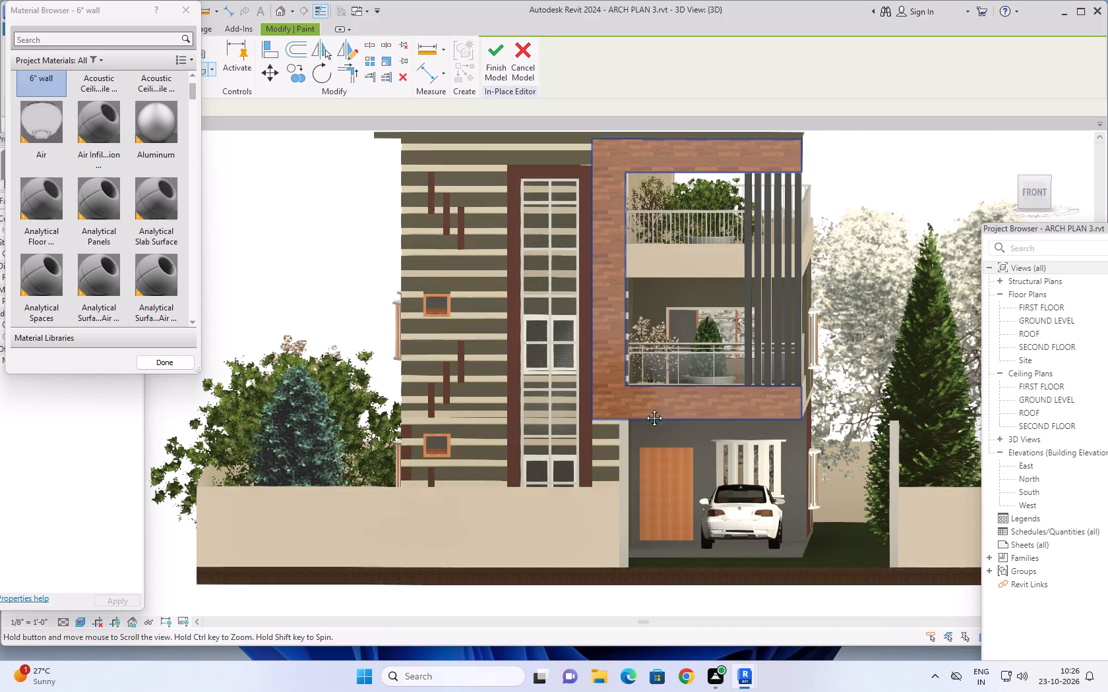
{"action": "middle_click_drag", "start_coordinate": [644, 408], "coordinate": [683, 474]}
{"action": "middle_click_drag", "start_coordinate": [669, 455], "coordinate": [745, 444], "text": "shift"}
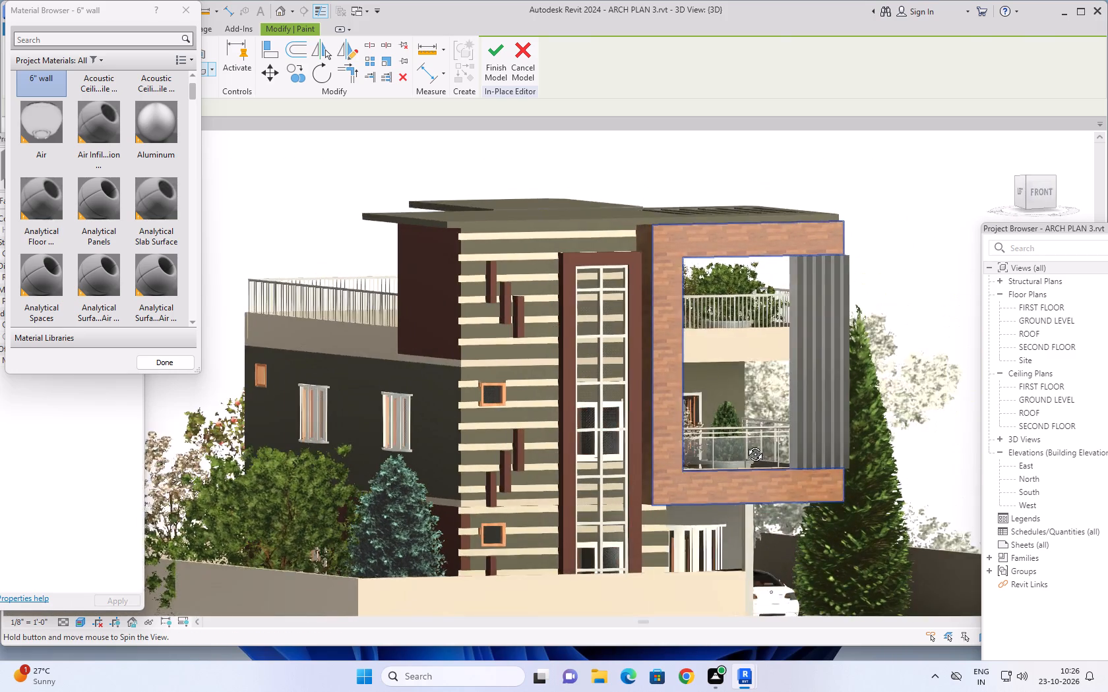
{"action": "middle_click_drag", "start_coordinate": [745, 444], "coordinate": [750, 440], "text": "shift"}
{"action": "scroll", "coordinate": [679, 403], "scroll_direction": "down", "scroll_amount": 1}
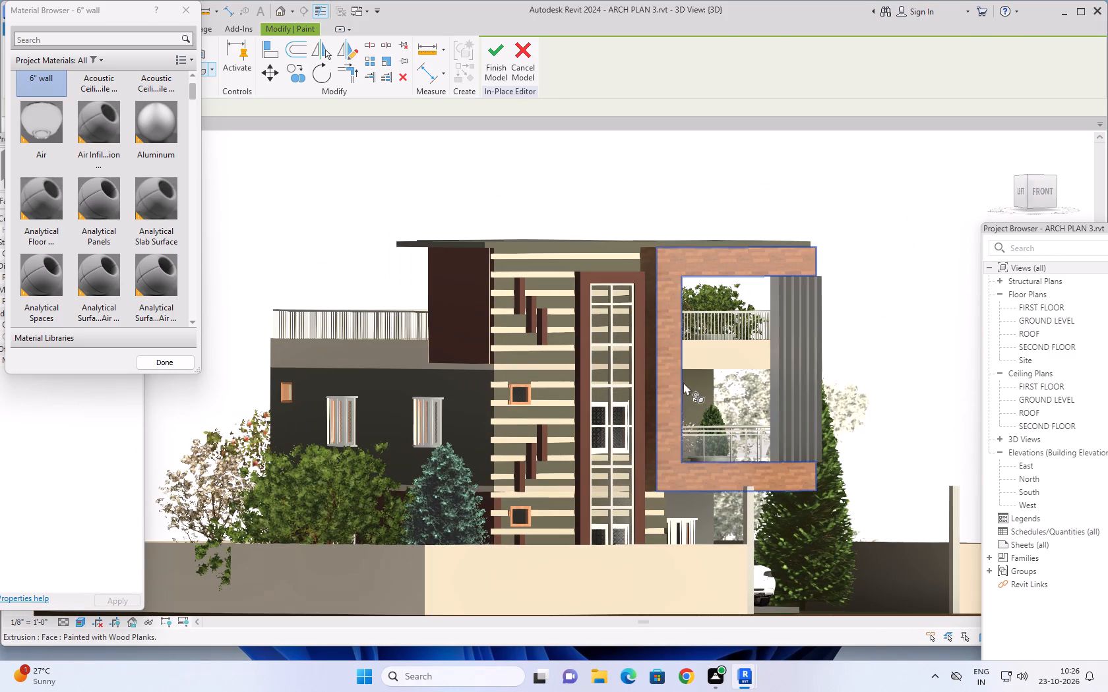
{"action": "middle_click_drag", "start_coordinate": [683, 383], "coordinate": [671, 469]}
{"action": "middle_click_drag", "start_coordinate": [685, 461], "coordinate": [724, 457], "text": "shift"}
Paint the left face of the top-storey wall, currently painted wall 1, with the 6" wall material.
{"action": "scroll", "coordinate": [724, 457], "scroll_direction": "down", "scroll_amount": 2}
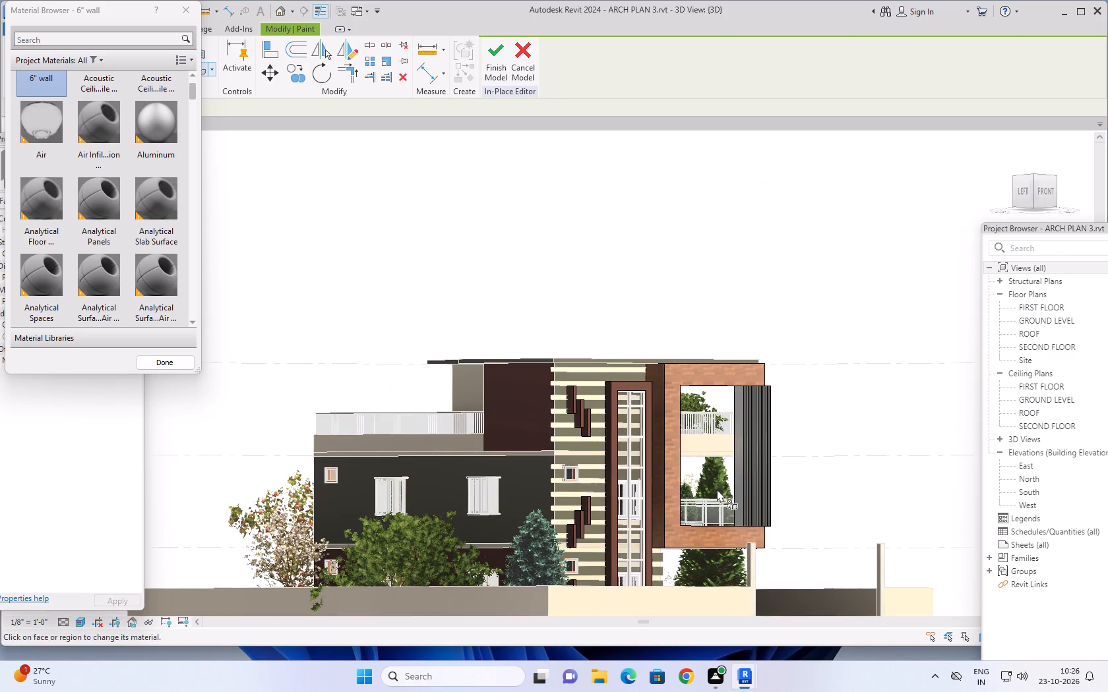
{"action": "middle_click_drag", "start_coordinate": [708, 503], "coordinate": [666, 516]}
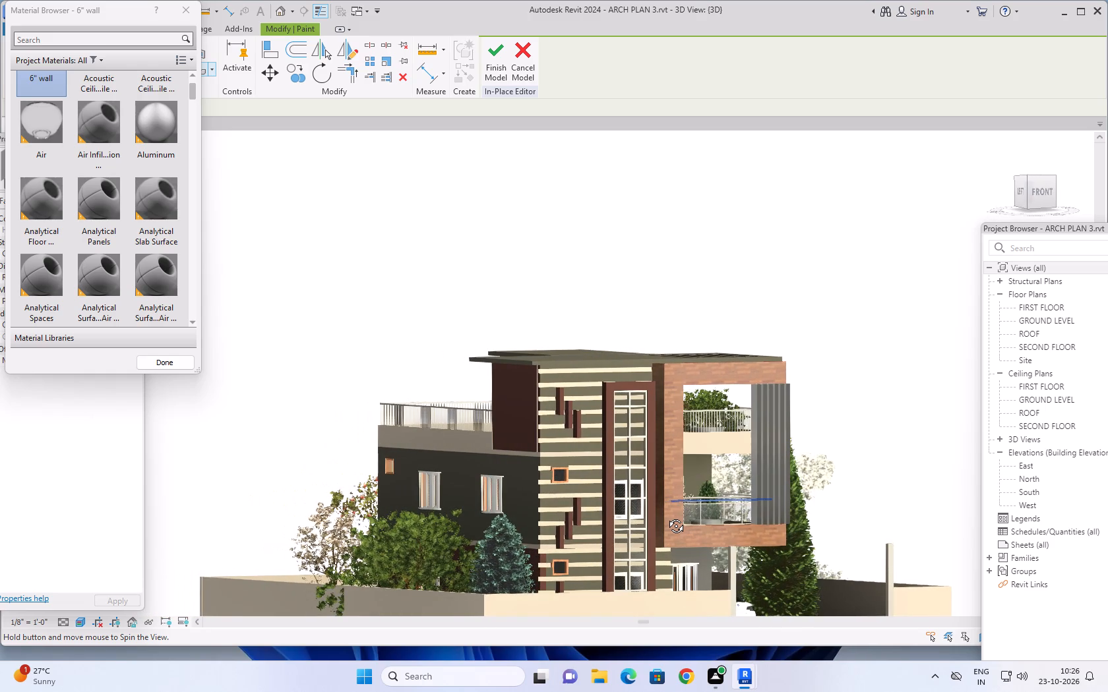
{"action": "middle_click_drag", "start_coordinate": [666, 516], "coordinate": [730, 515]}
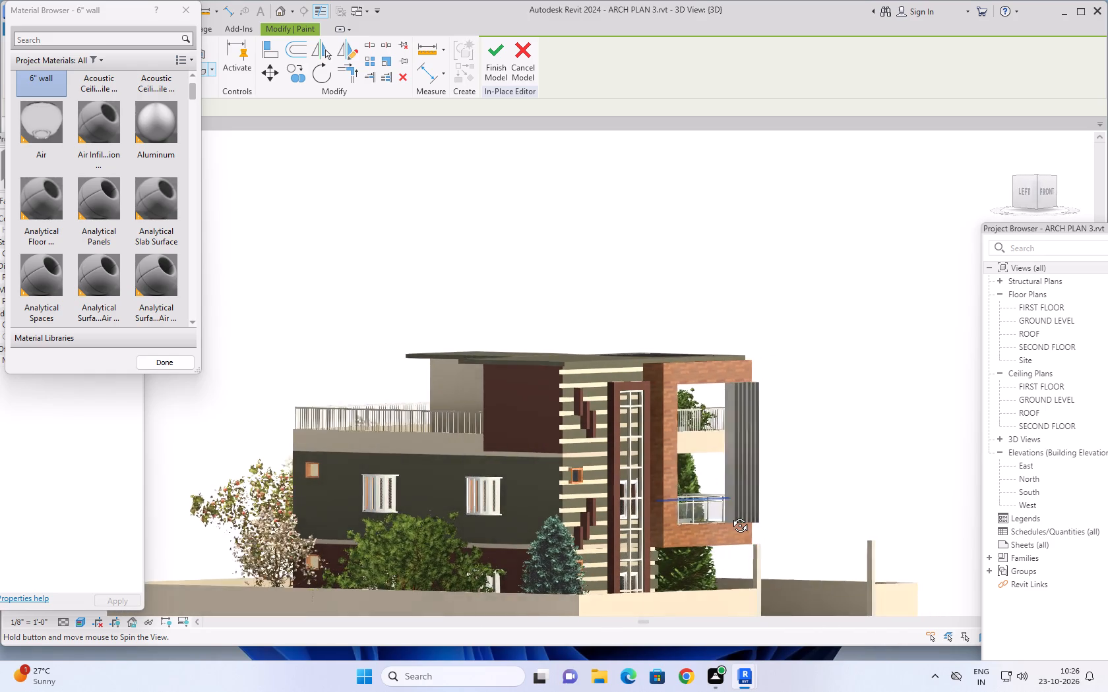
{"action": "middle_click_drag", "start_coordinate": [730, 515], "coordinate": [751, 516]}
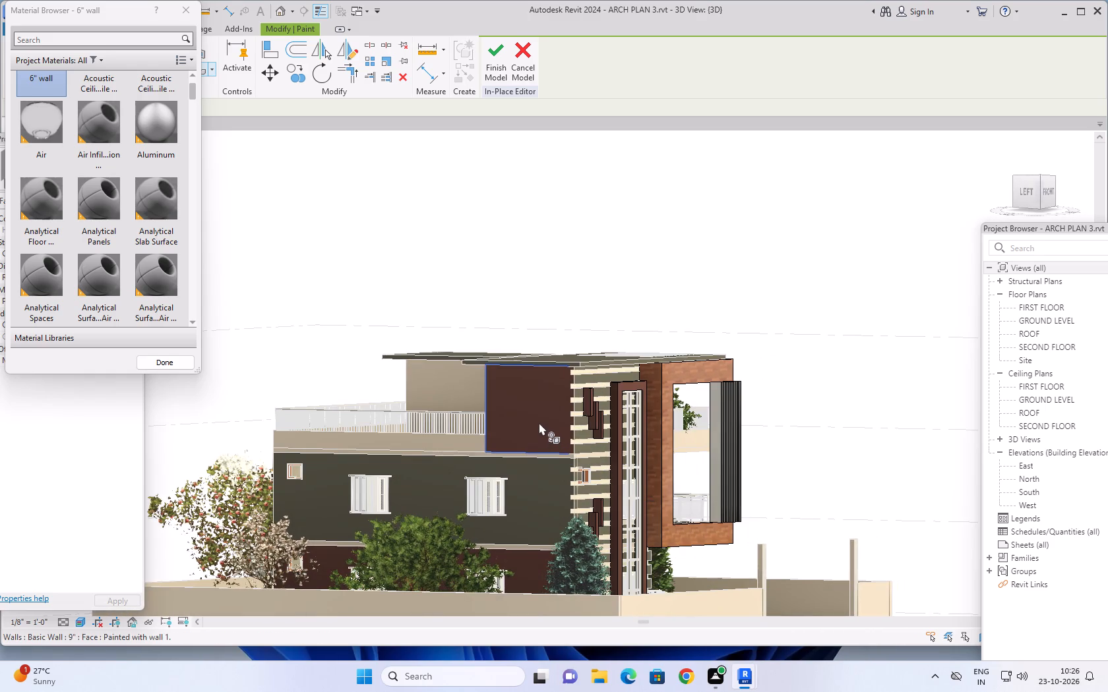
{"action": "left_click", "coordinate": [539, 422]}
Paint the front faces of the vertical fins in the wood-plank frame's opening with the Copper material.
{"action": "middle_click_drag", "start_coordinate": [672, 494], "coordinate": [612, 504], "text": "shift"}
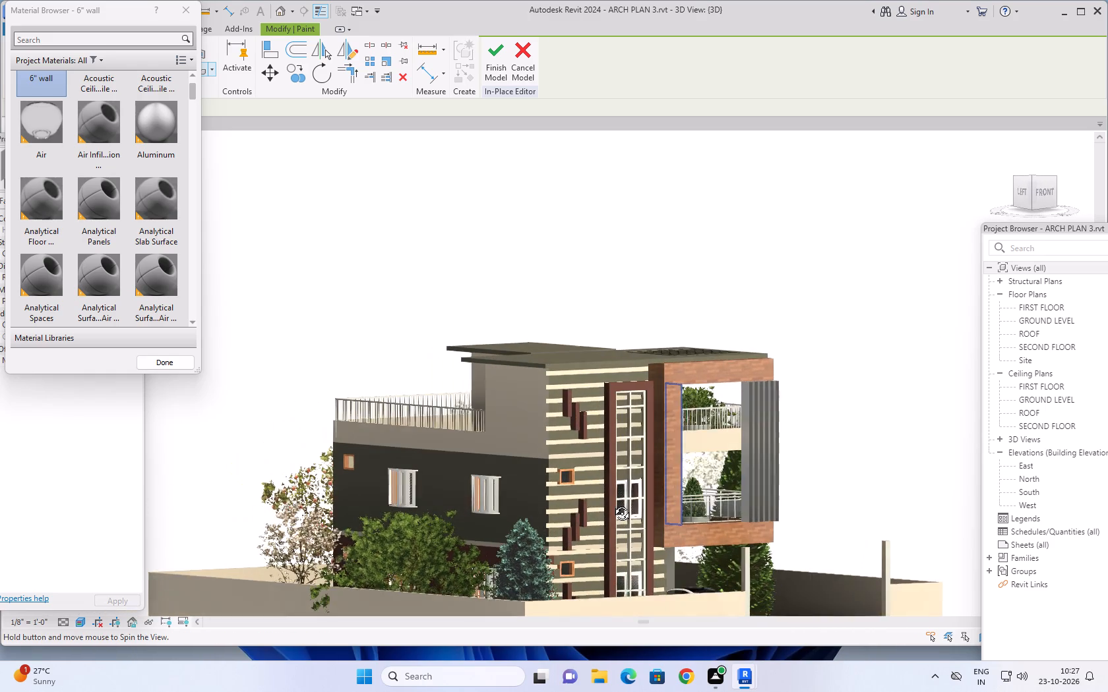
{"action": "middle_click_drag", "start_coordinate": [612, 504], "coordinate": [583, 469], "text": "shift"}
{"action": "scroll", "coordinate": [583, 469], "scroll_direction": "up", "scroll_amount": 1}
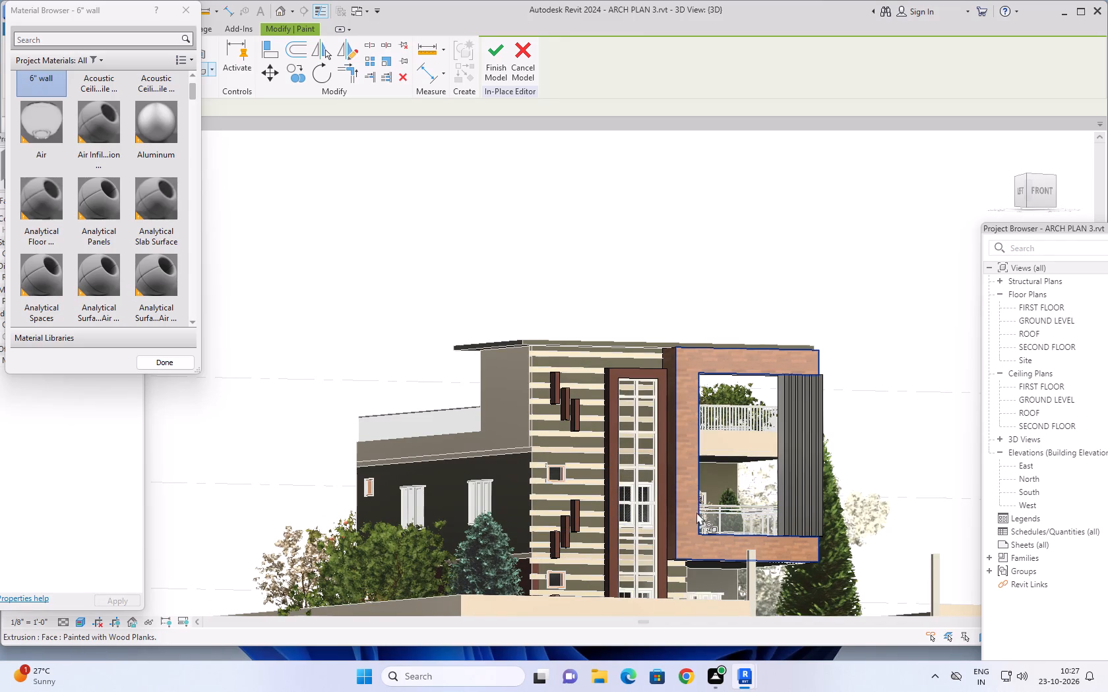
{"action": "middle_click_drag", "start_coordinate": [682, 478], "coordinate": [701, 530]}
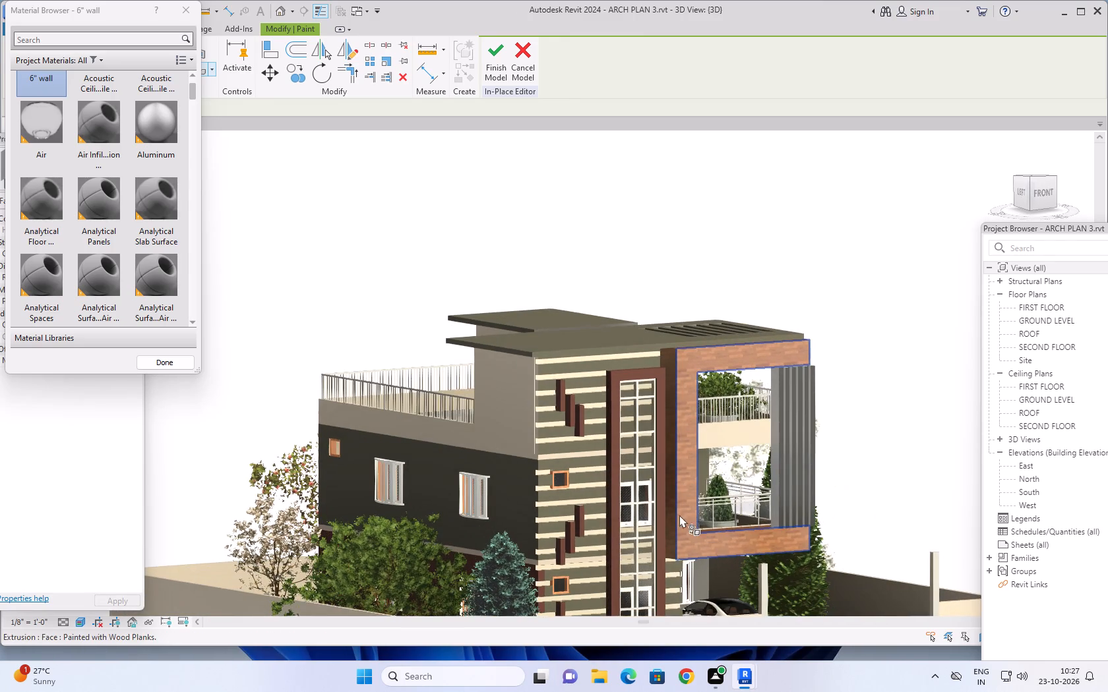
{"action": "scroll", "coordinate": [650, 494], "scroll_direction": "up", "scroll_amount": 3}
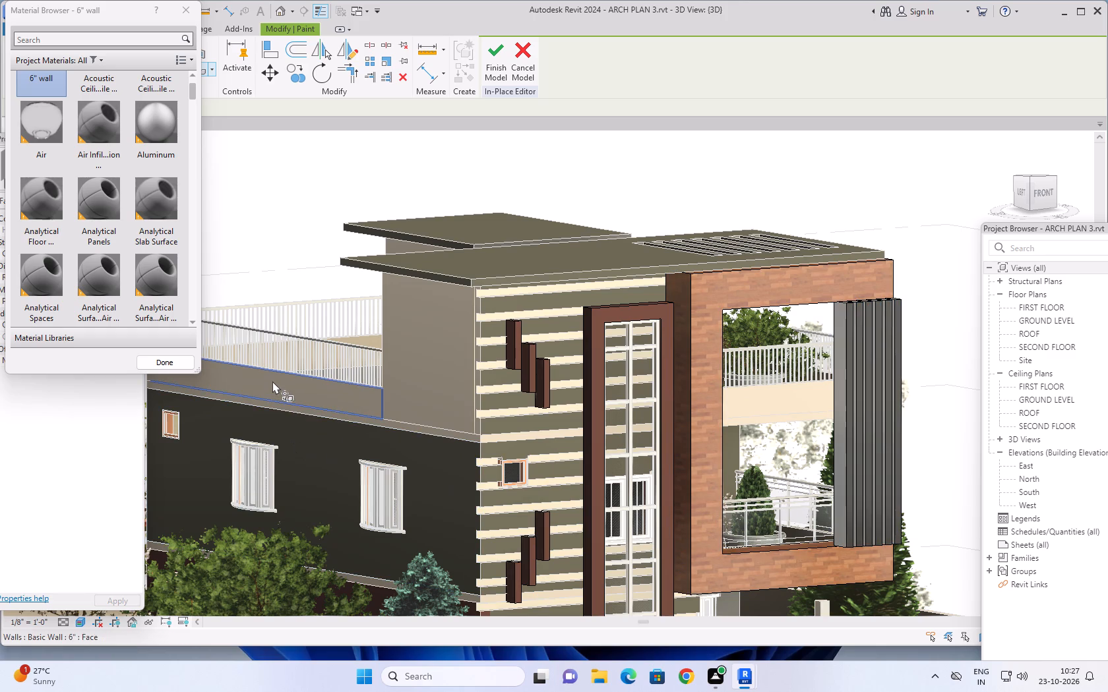
{"action": "scroll", "coordinate": [92, 202], "scroll_direction": "down", "scroll_amount": 4}
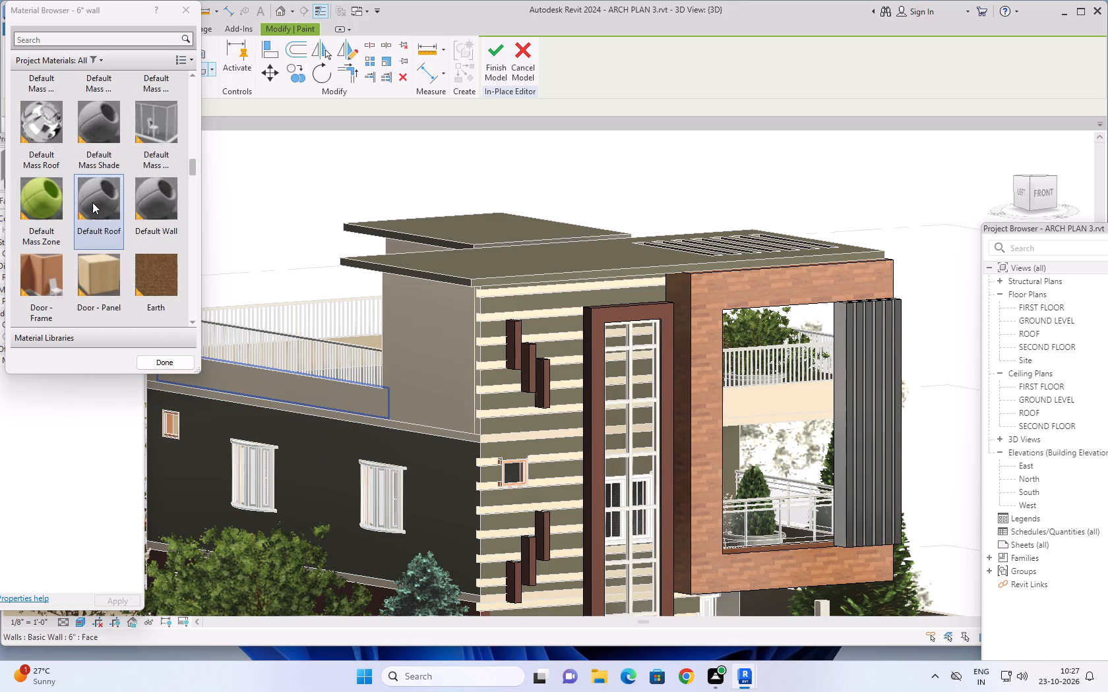
{"action": "scroll", "coordinate": [92, 202], "scroll_direction": "down", "scroll_amount": 10}
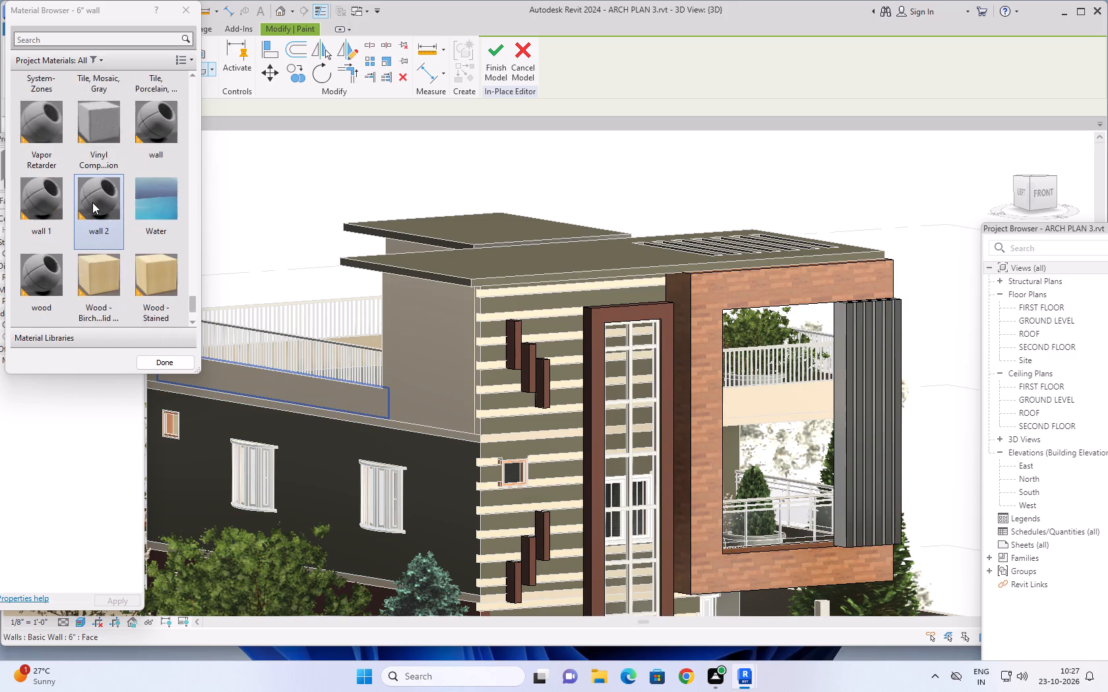
{"action": "scroll", "coordinate": [92, 202], "scroll_direction": "down", "scroll_amount": 13}
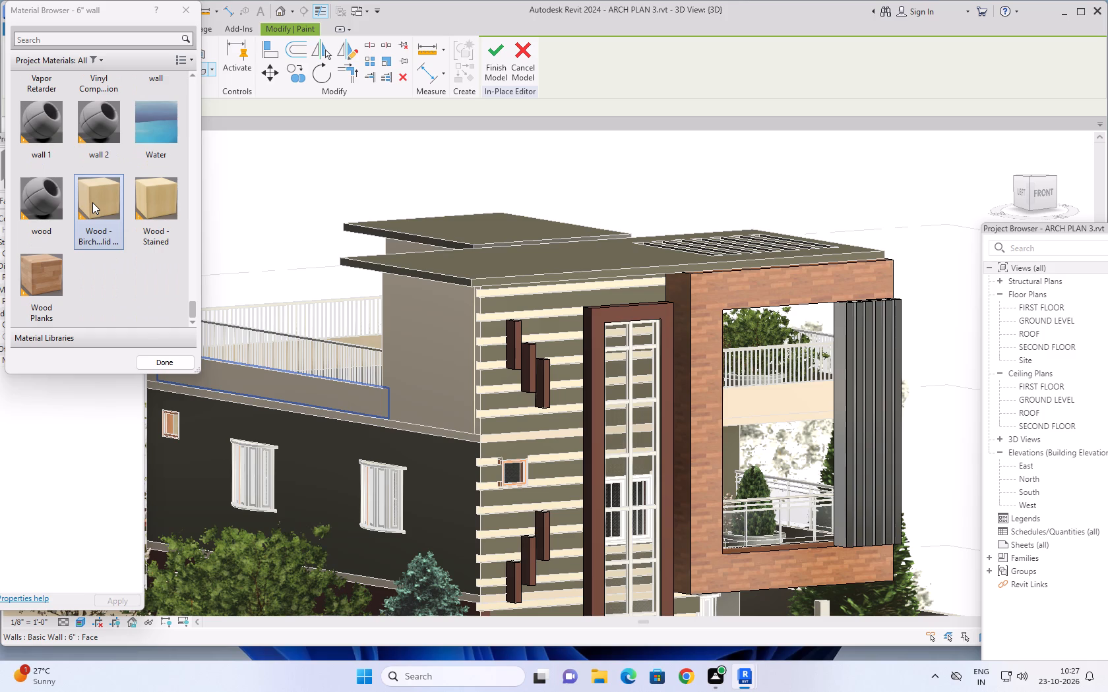
{"action": "scroll", "coordinate": [92, 202], "scroll_direction": "down", "scroll_amount": 1}
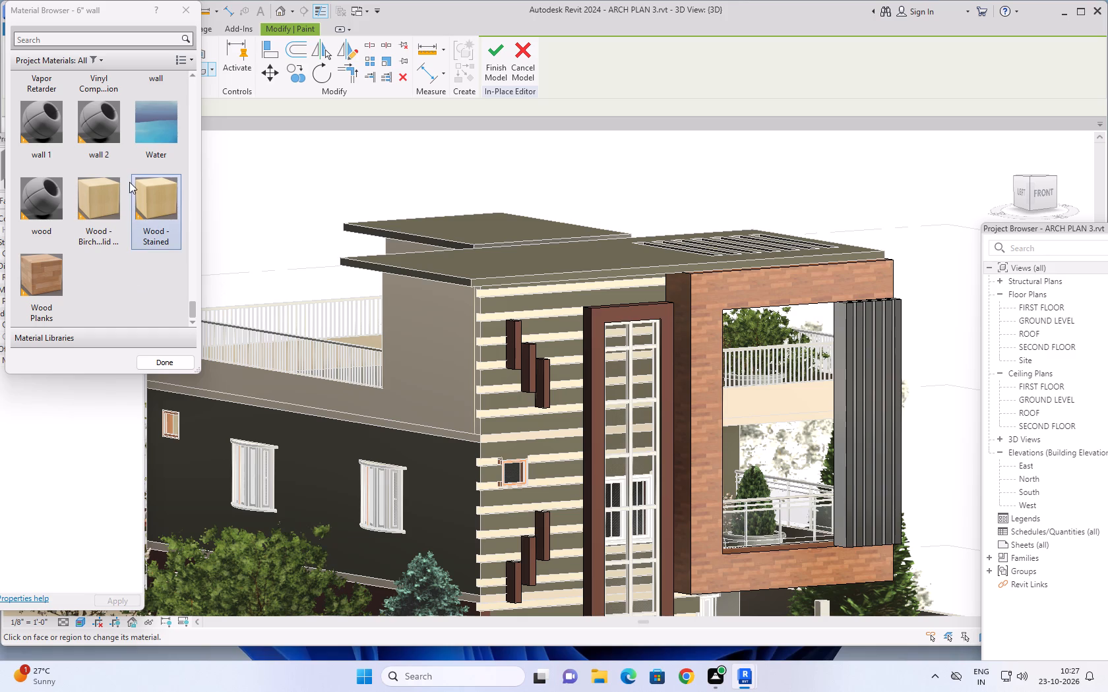
{"action": "scroll", "coordinate": [128, 181], "scroll_direction": "up", "scroll_amount": 10}
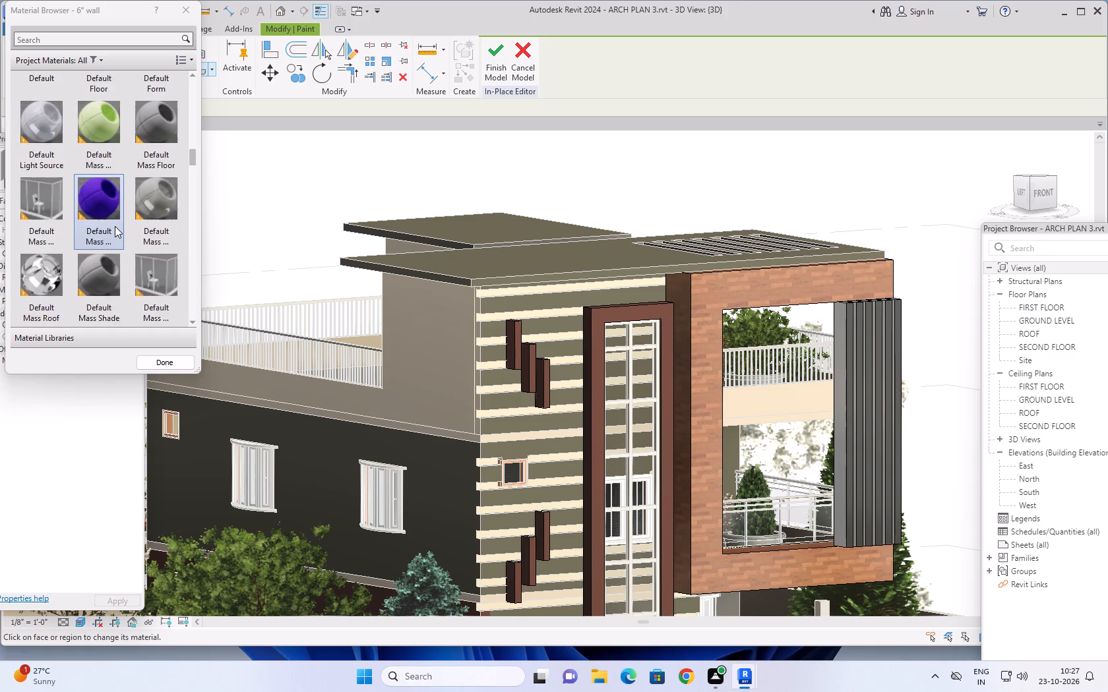
{"action": "scroll", "coordinate": [115, 226], "scroll_direction": "up", "scroll_amount": 6}
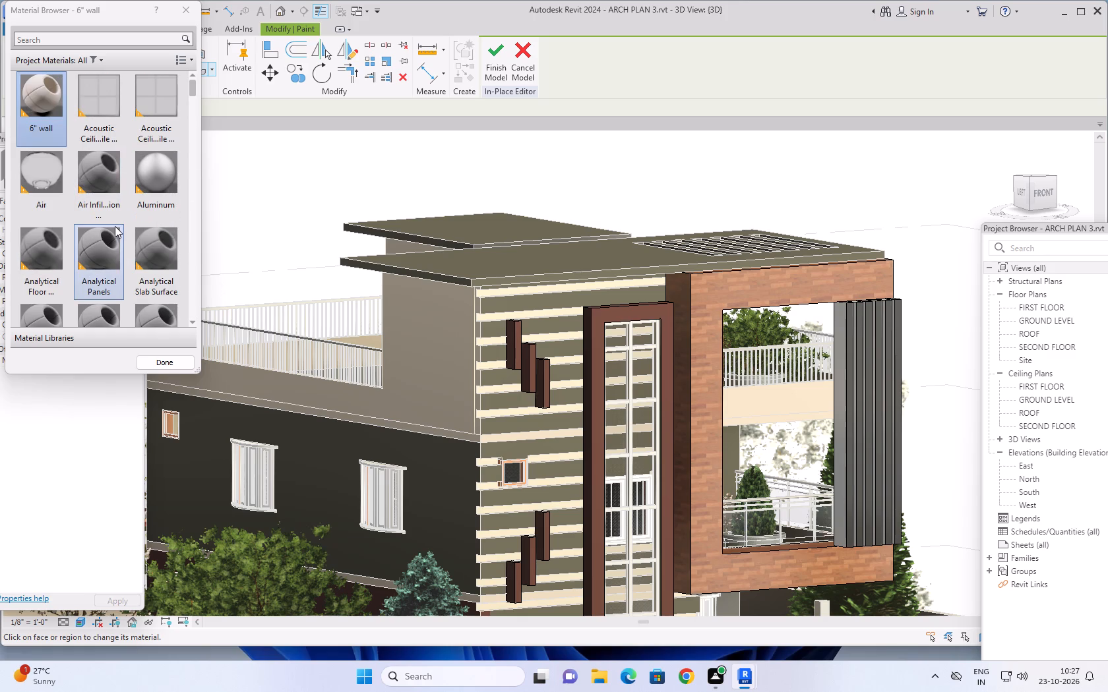
{"action": "scroll", "coordinate": [115, 226], "scroll_direction": "down", "scroll_amount": 4}
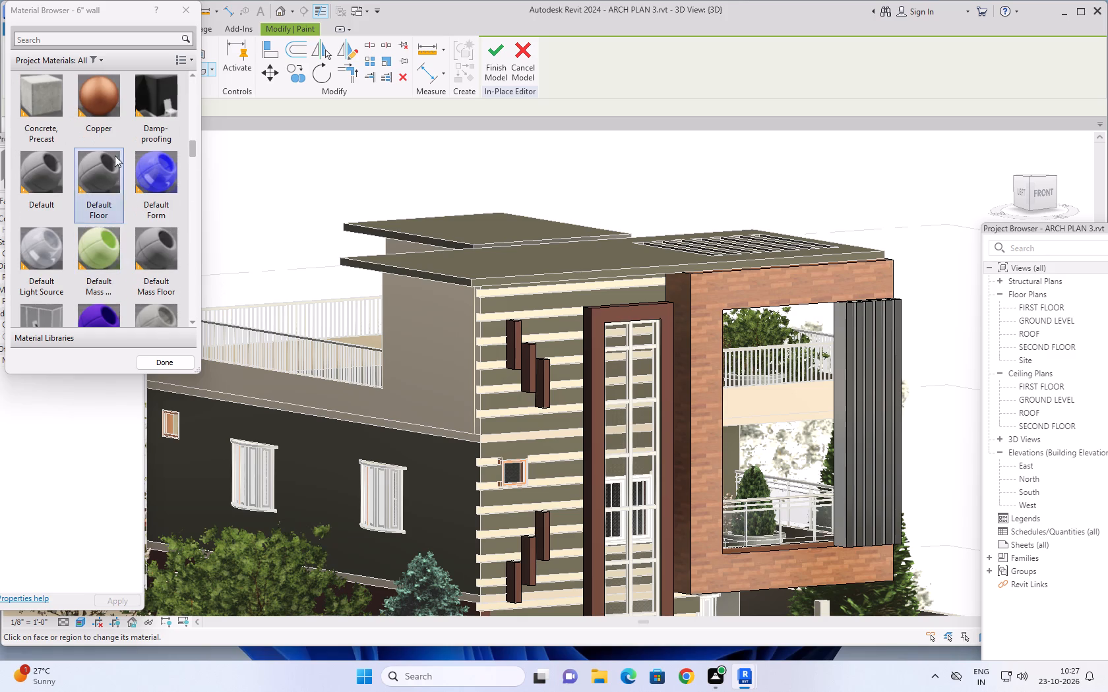
{"action": "left_click", "coordinate": [90, 98]}
{"action": "left_click", "coordinate": [884, 374]}
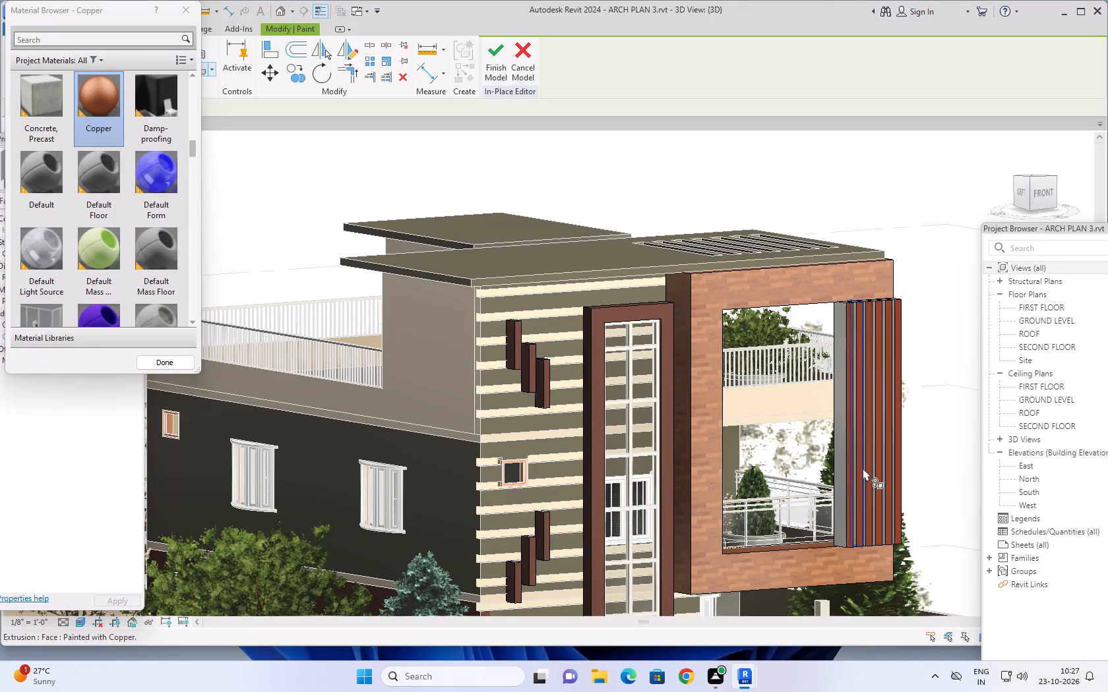
Examine the vertical fins and facade from the front, left and right sides for fin faces that still need painting.
{"action": "middle_click_drag", "start_coordinate": [865, 465], "coordinate": [787, 467]}
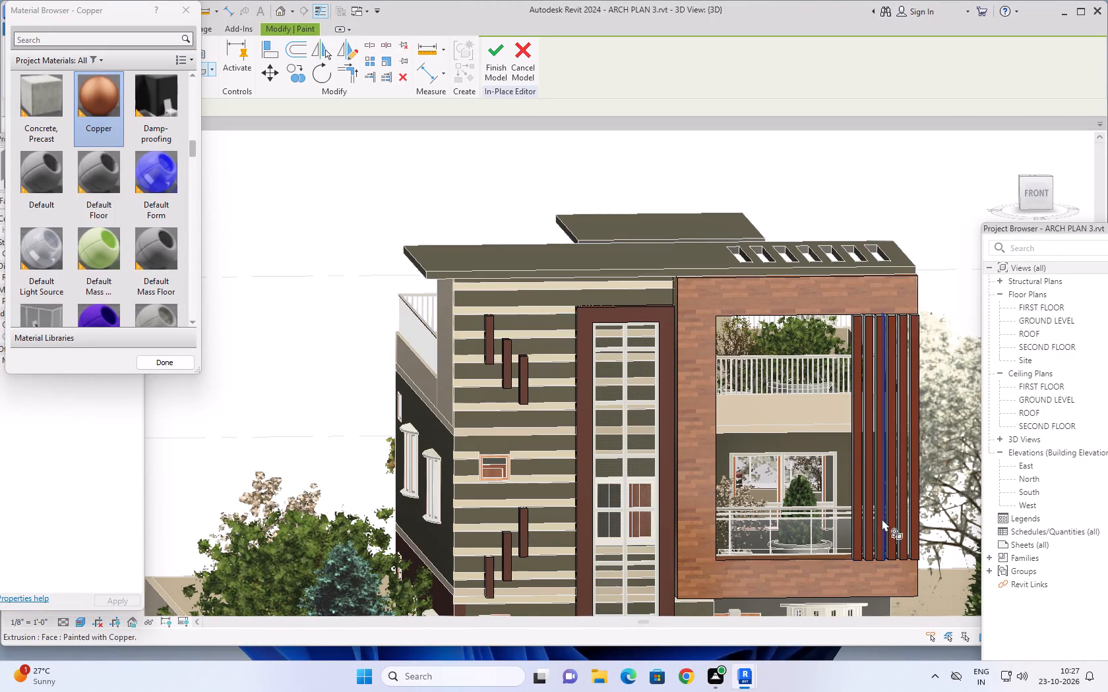
{"action": "scroll", "coordinate": [818, 558], "scroll_direction": "down", "scroll_amount": 2}
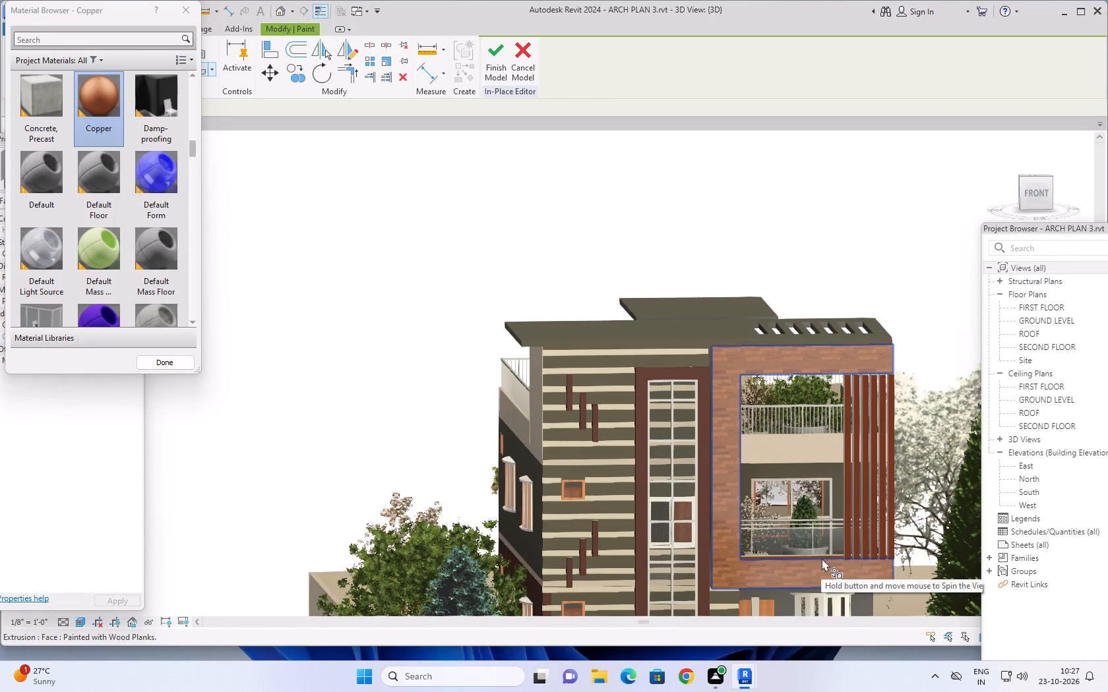
{"action": "middle_click_drag", "start_coordinate": [834, 554], "coordinate": [840, 550], "text": "shift"}
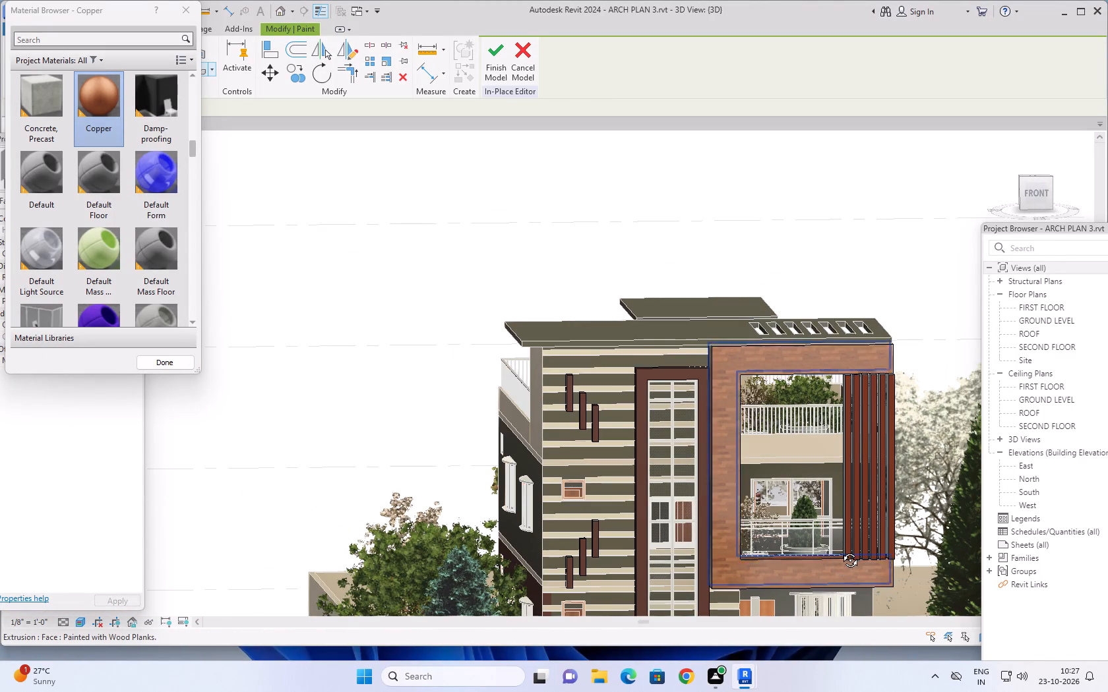
{"action": "middle_click_drag", "start_coordinate": [840, 550], "coordinate": [875, 548], "text": "shift"}
{"action": "scroll", "coordinate": [858, 548], "scroll_direction": "down", "scroll_amount": 2}
{"action": "middle_click_drag", "start_coordinate": [843, 554], "coordinate": [775, 362]}
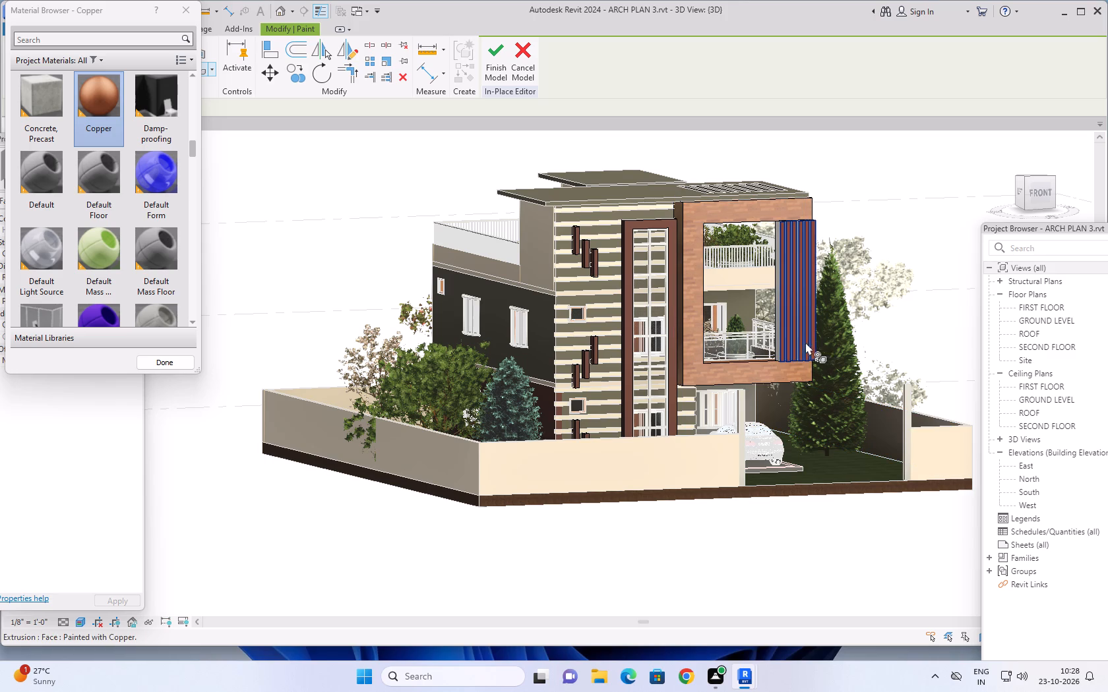
{"action": "middle_click_drag", "start_coordinate": [797, 332], "coordinate": [814, 428]}
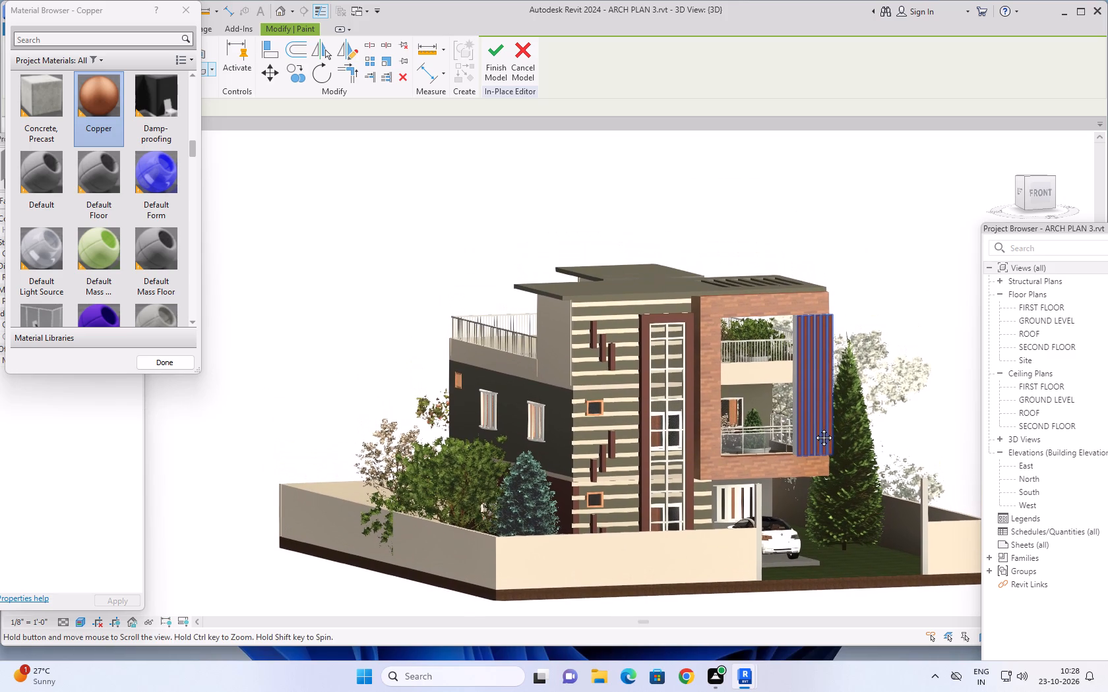
{"action": "middle_click_drag", "start_coordinate": [814, 428], "coordinate": [814, 446]}
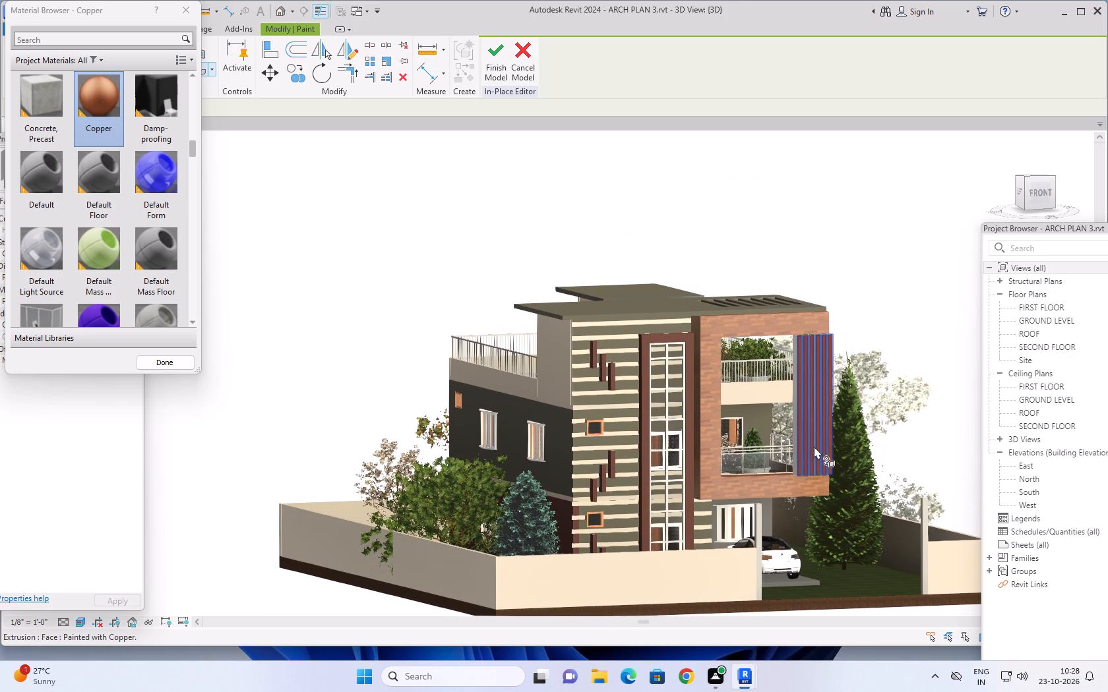
{"action": "scroll", "coordinate": [814, 446], "scroll_direction": "up", "scroll_amount": 2}
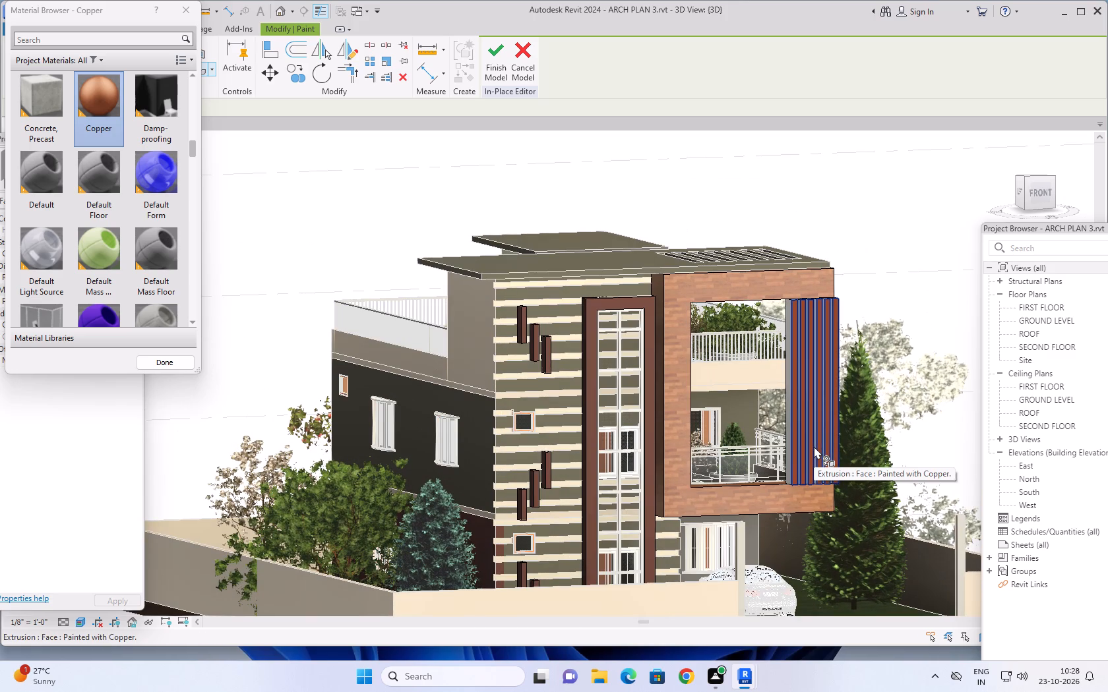
{"action": "middle_click_drag", "start_coordinate": [813, 447], "coordinate": [847, 470], "text": "shift"}
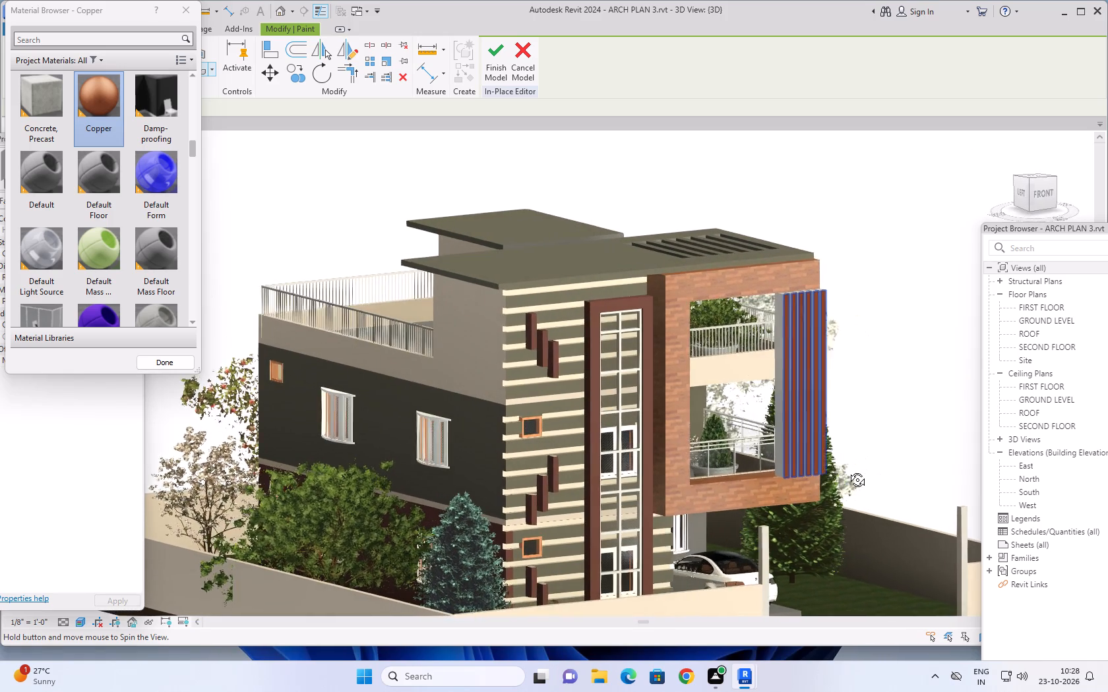
{"action": "middle_click_drag", "start_coordinate": [847, 470], "coordinate": [788, 476], "text": "shift"}
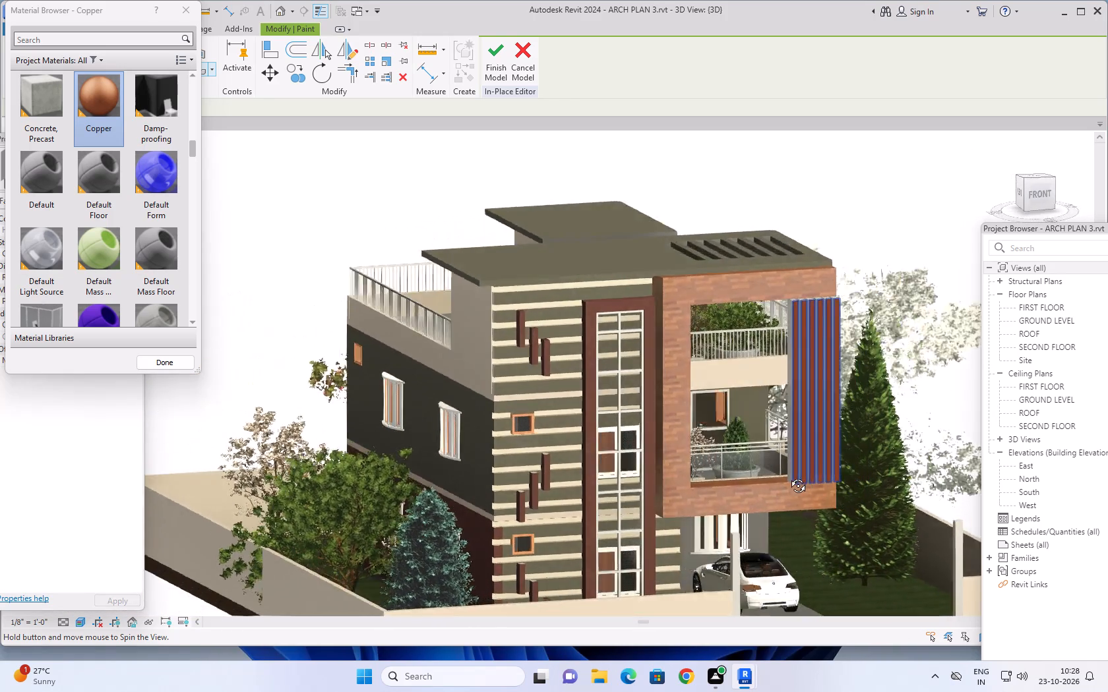
{"action": "middle_click_drag", "start_coordinate": [788, 476], "coordinate": [582, 489], "text": "shift"}
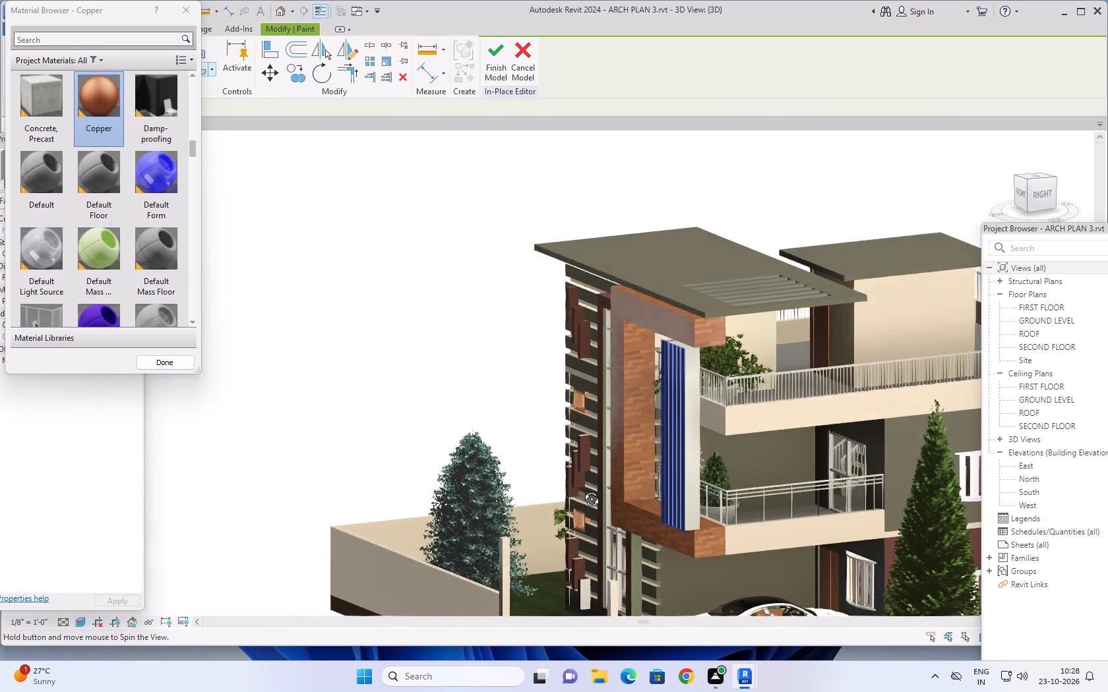
{"action": "middle_click_drag", "start_coordinate": [582, 489], "coordinate": [547, 498], "text": "shift"}
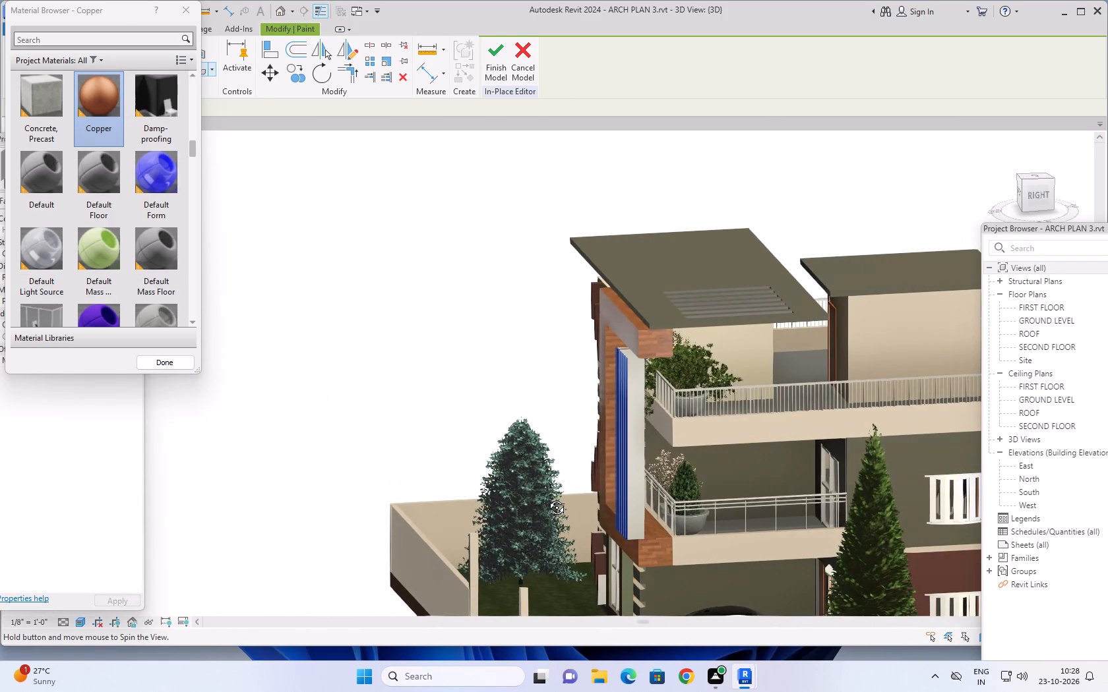
{"action": "middle_click_drag", "start_coordinate": [547, 498], "coordinate": [495, 476], "text": "shift"}
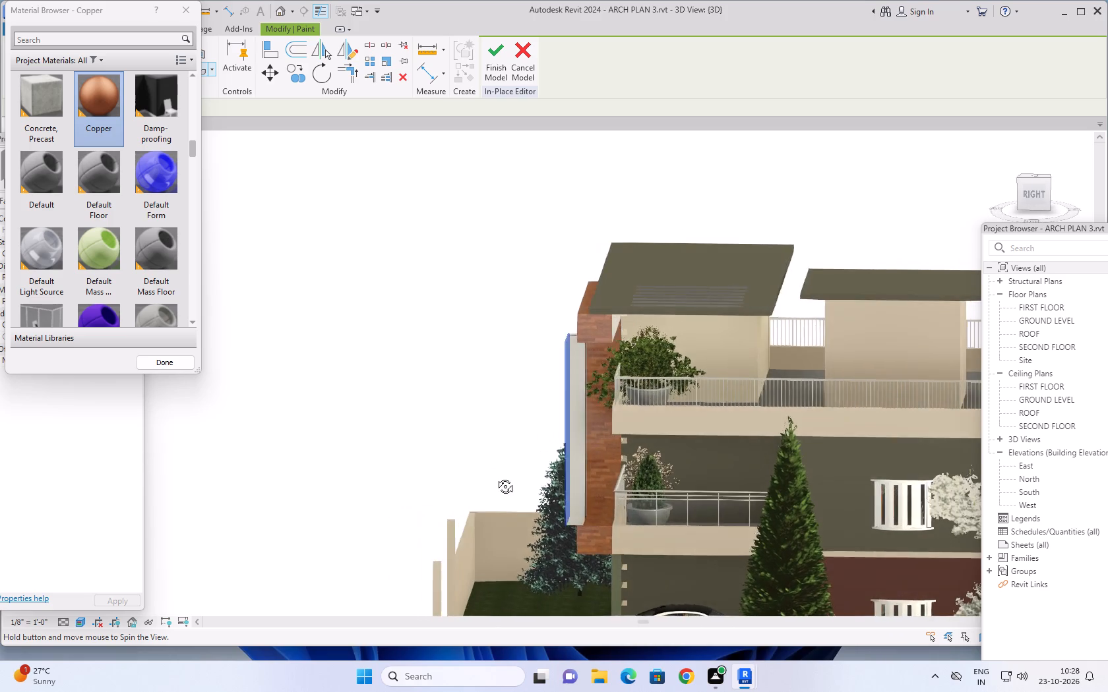
{"action": "middle_click_drag", "start_coordinate": [495, 476], "coordinate": [477, 470], "text": "shift"}
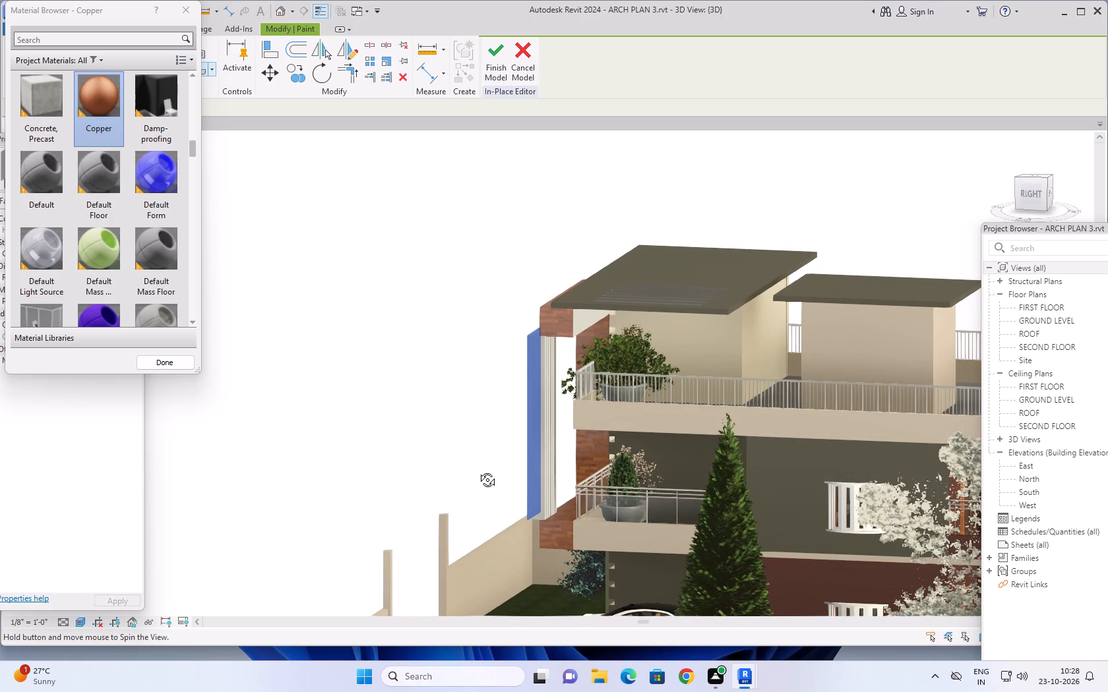
{"action": "middle_click_drag", "start_coordinate": [477, 470], "coordinate": [491, 434], "text": "shift"}
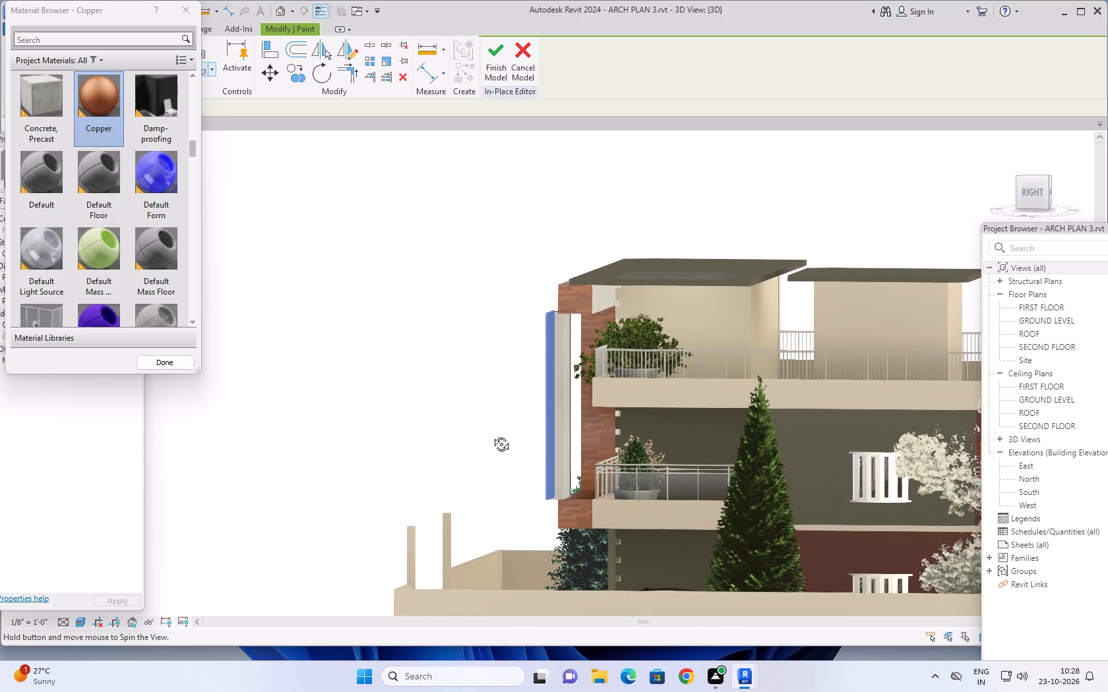
{"action": "middle_click_drag", "start_coordinate": [491, 434], "coordinate": [530, 478], "text": "shift"}
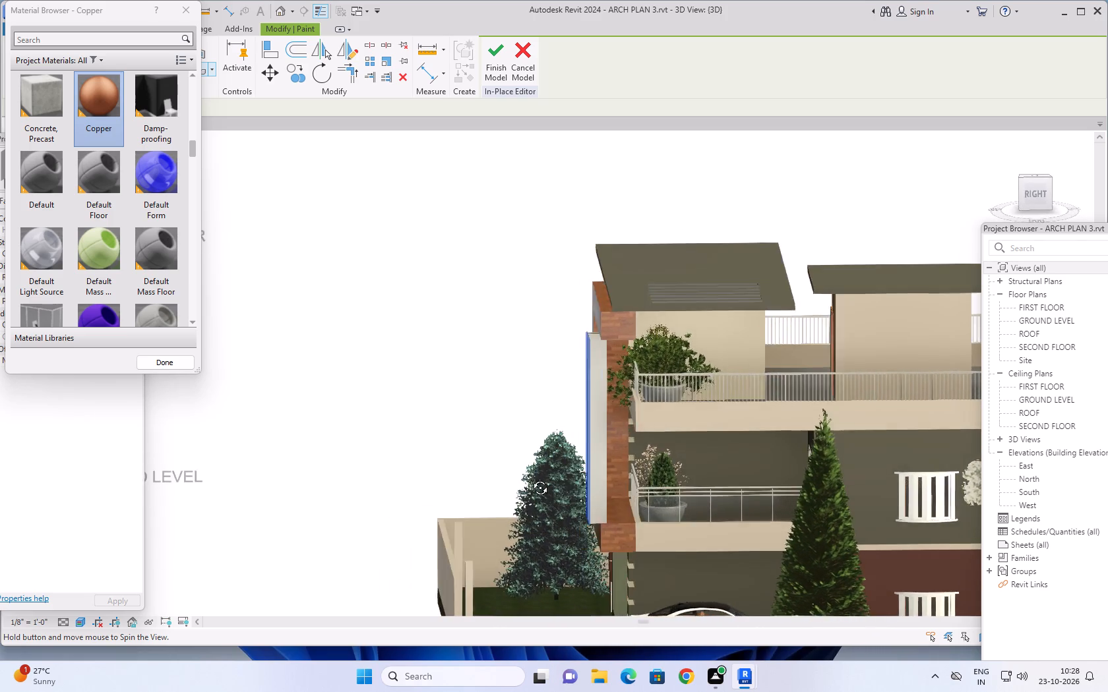
{"action": "middle_click_drag", "start_coordinate": [530, 478], "coordinate": [641, 498], "text": "shift"}
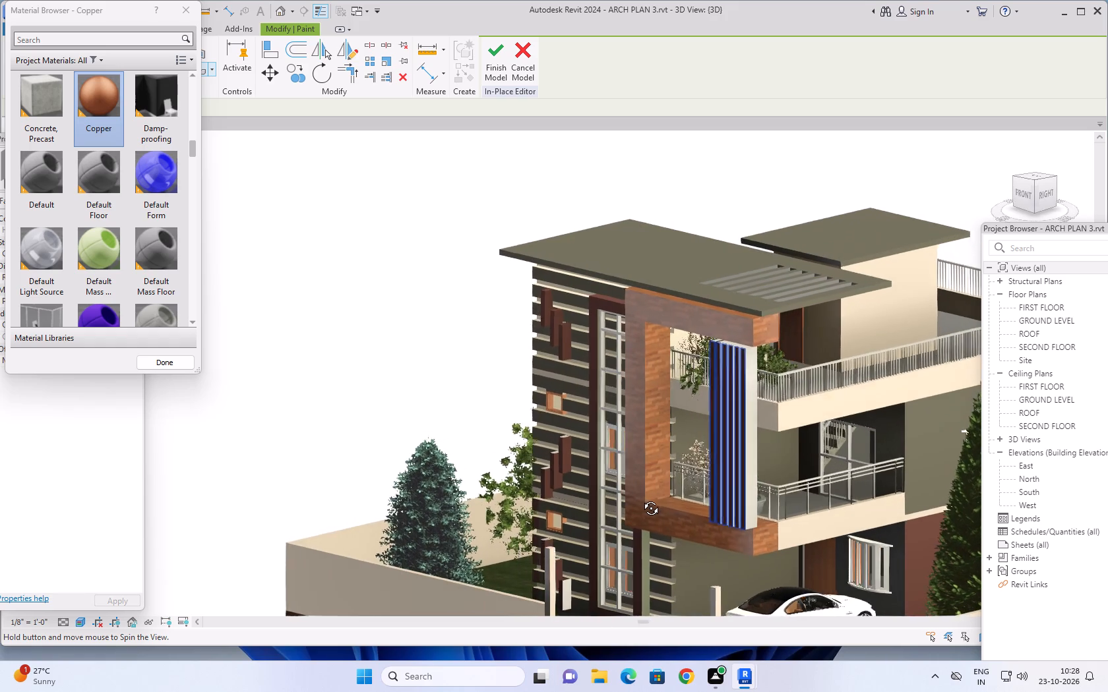
{"action": "middle_click_drag", "start_coordinate": [641, 498], "coordinate": [750, 511], "text": "shift"}
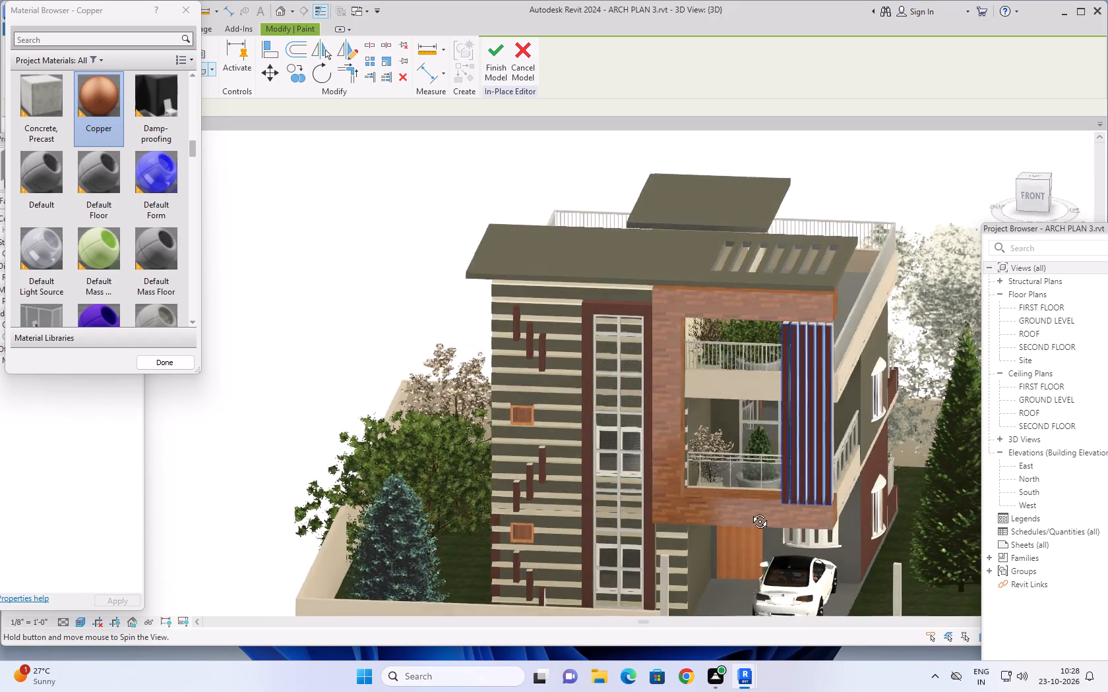
{"action": "middle_click_drag", "start_coordinate": [750, 511], "coordinate": [826, 505], "text": "shift"}
Paint the broad left side face of the innermost vertical fin, facing the frame's opening, with Copper.
{"action": "scroll", "coordinate": [795, 457], "scroll_direction": "up", "scroll_amount": 3}
{"action": "middle_click_drag", "start_coordinate": [793, 440], "coordinate": [741, 519]}
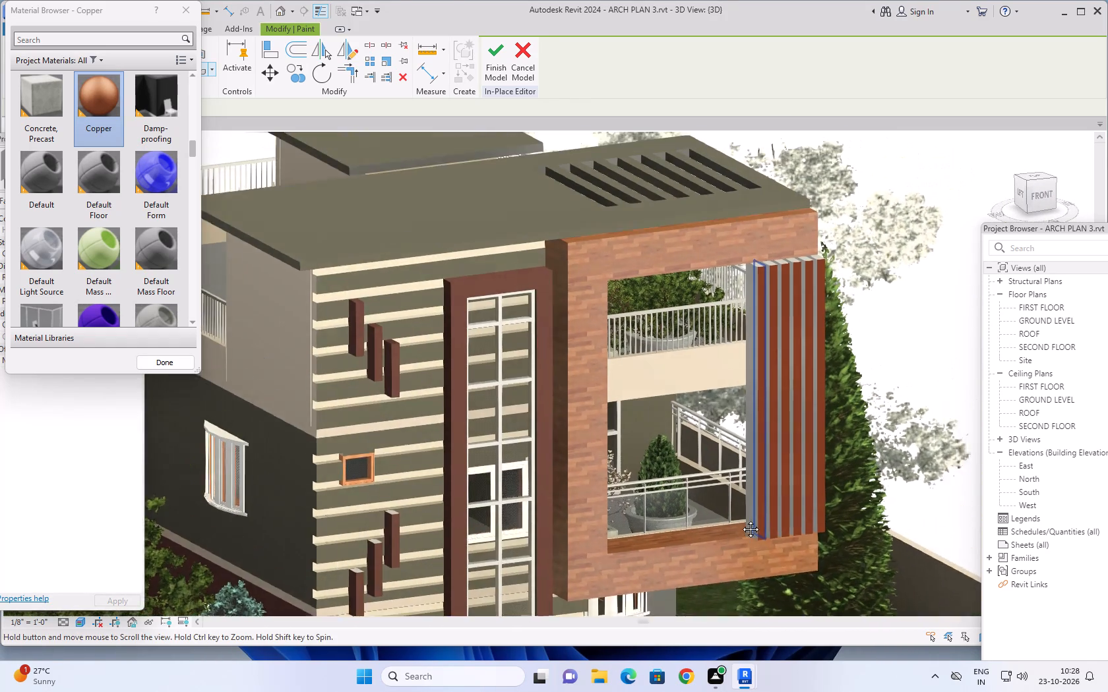
{"action": "middle_click_drag", "start_coordinate": [741, 519], "coordinate": [727, 538]}
{"action": "middle_click_drag", "start_coordinate": [753, 514], "coordinate": [827, 510], "text": "shift"}
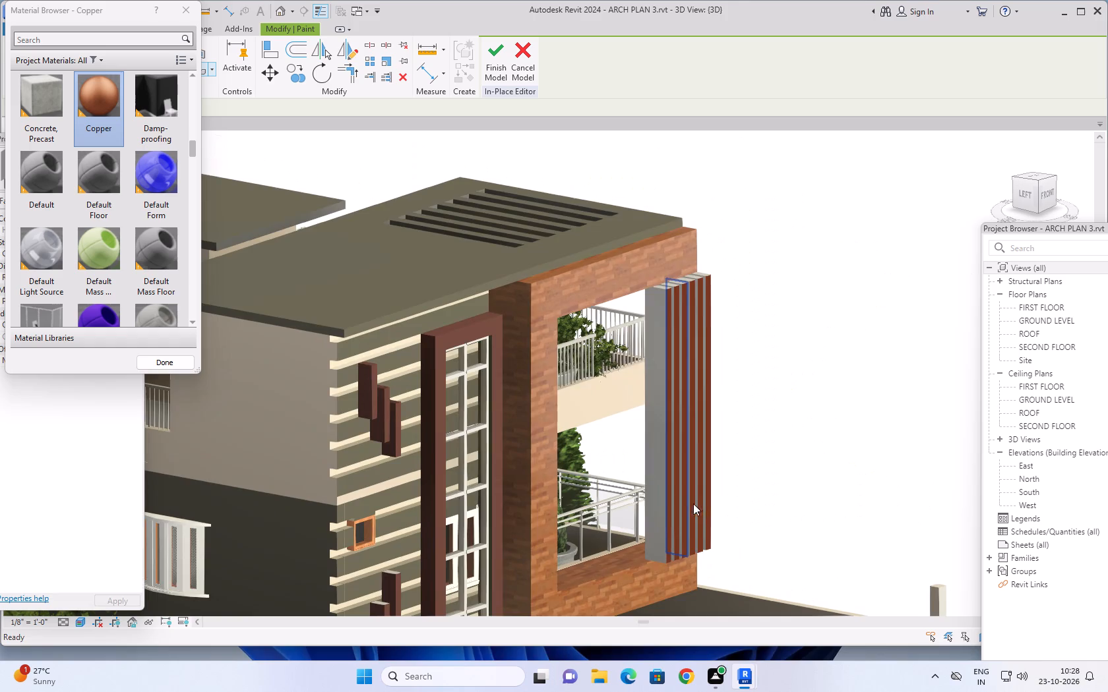
{"action": "scroll", "coordinate": [673, 484], "scroll_direction": "up", "scroll_amount": 4}
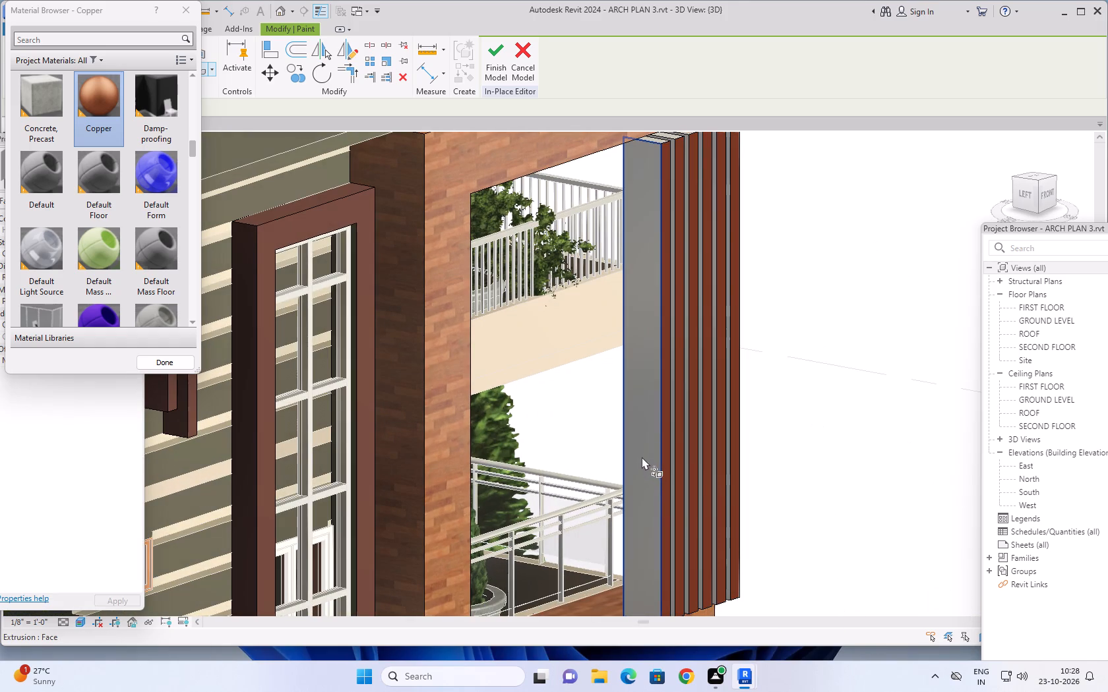
{"action": "left_click", "coordinate": [642, 457]}
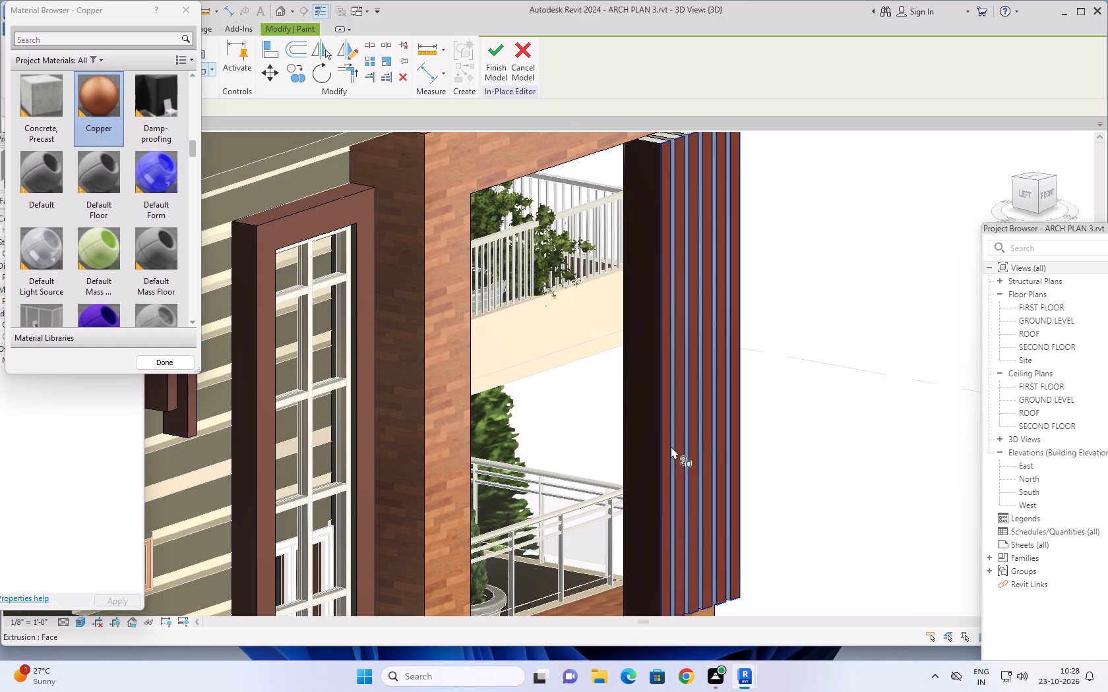
Paint the left side faces of the remaining vertical fins, seen through the gaps between them, with Copper.
{"action": "left_click", "coordinate": [671, 446]}
{"action": "scroll", "coordinate": [674, 461], "scroll_direction": "up", "scroll_amount": 3}
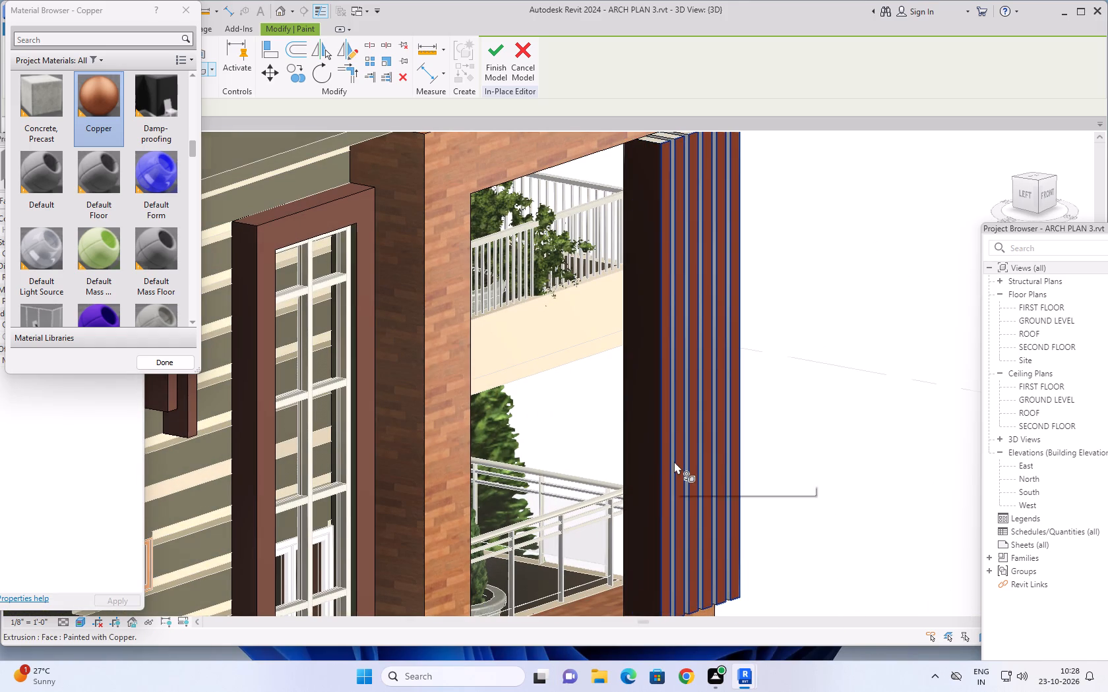
{"action": "scroll", "coordinate": [674, 461], "scroll_direction": "up", "scroll_amount": 3}
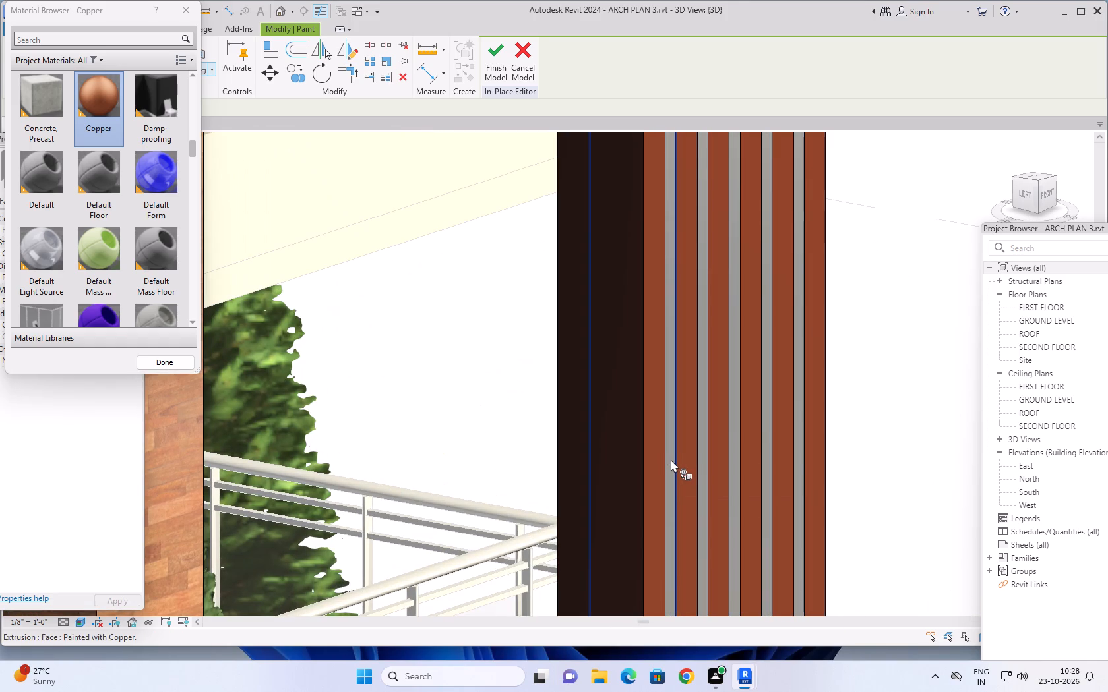
{"action": "left_click", "coordinate": [671, 459]}
{"action": "left_click", "coordinate": [702, 458]}
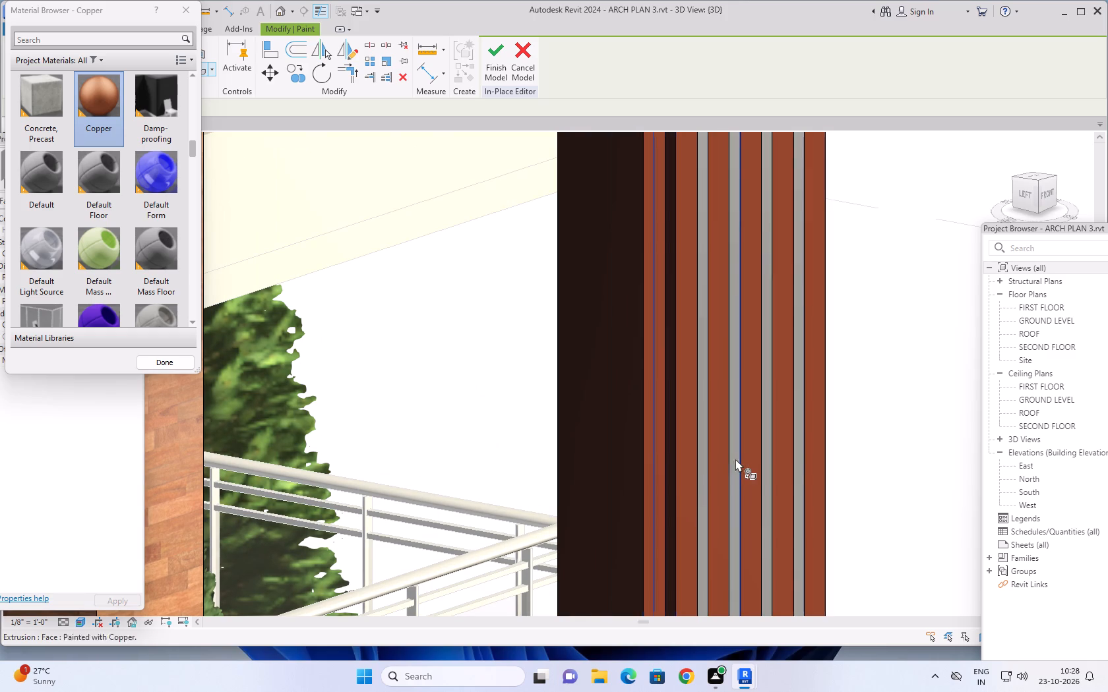
{"action": "scroll", "coordinate": [704, 454], "scroll_direction": "up", "scroll_amount": 4}
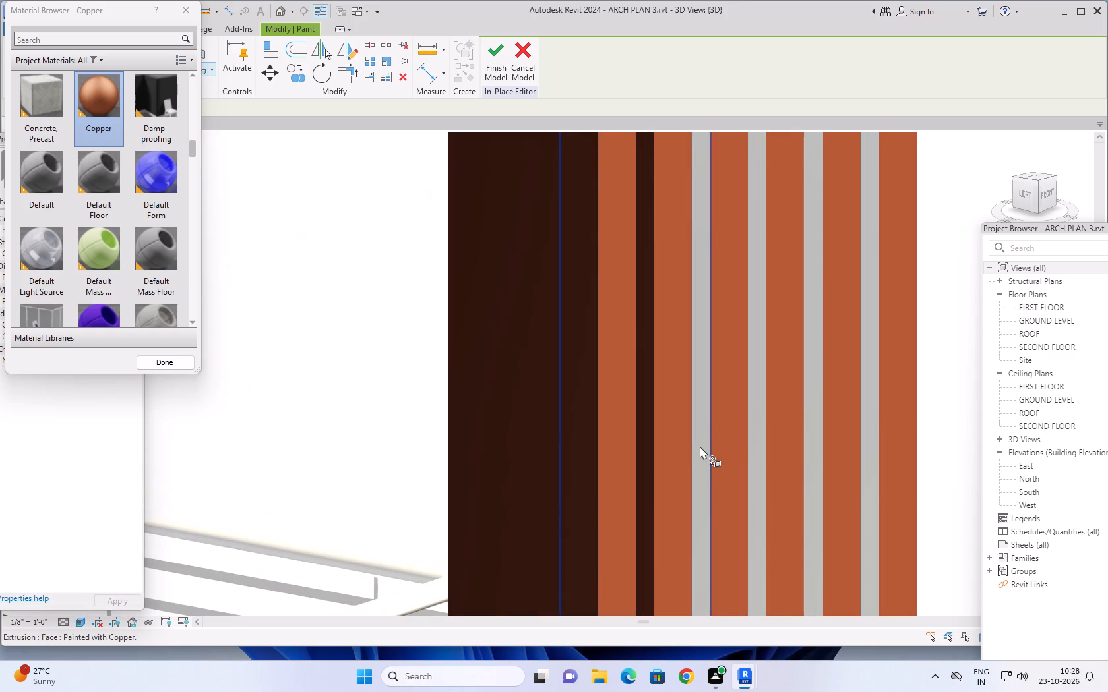
{"action": "left_click", "coordinate": [700, 446]}
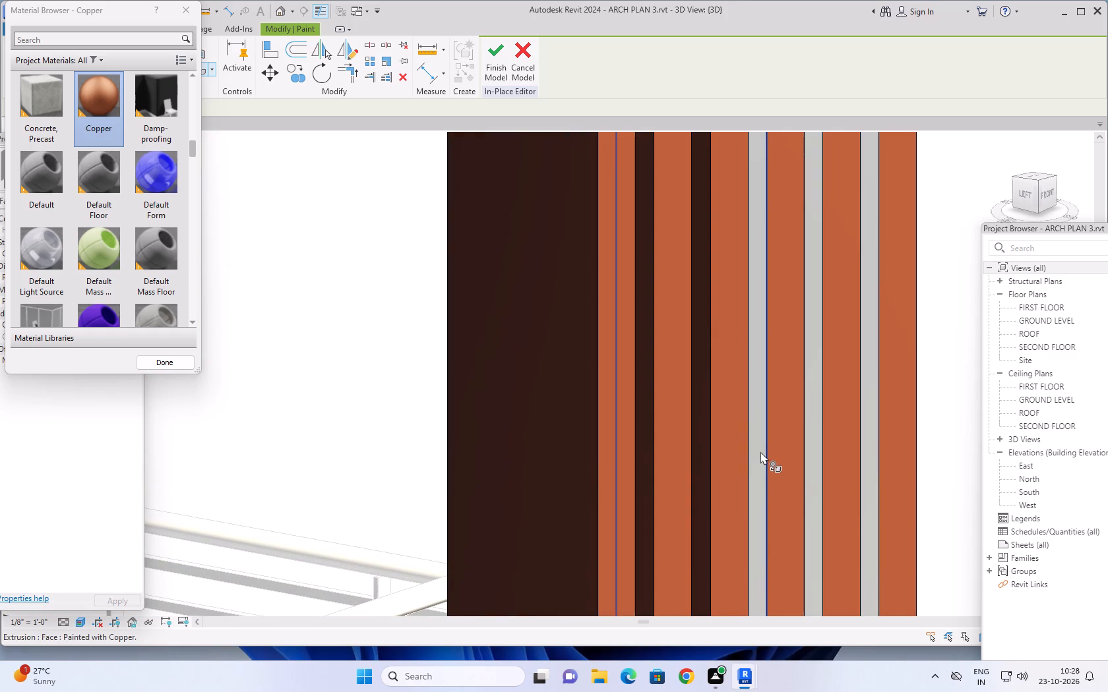
{"action": "left_click", "coordinate": [760, 451]}
{"action": "left_click", "coordinate": [815, 456]}
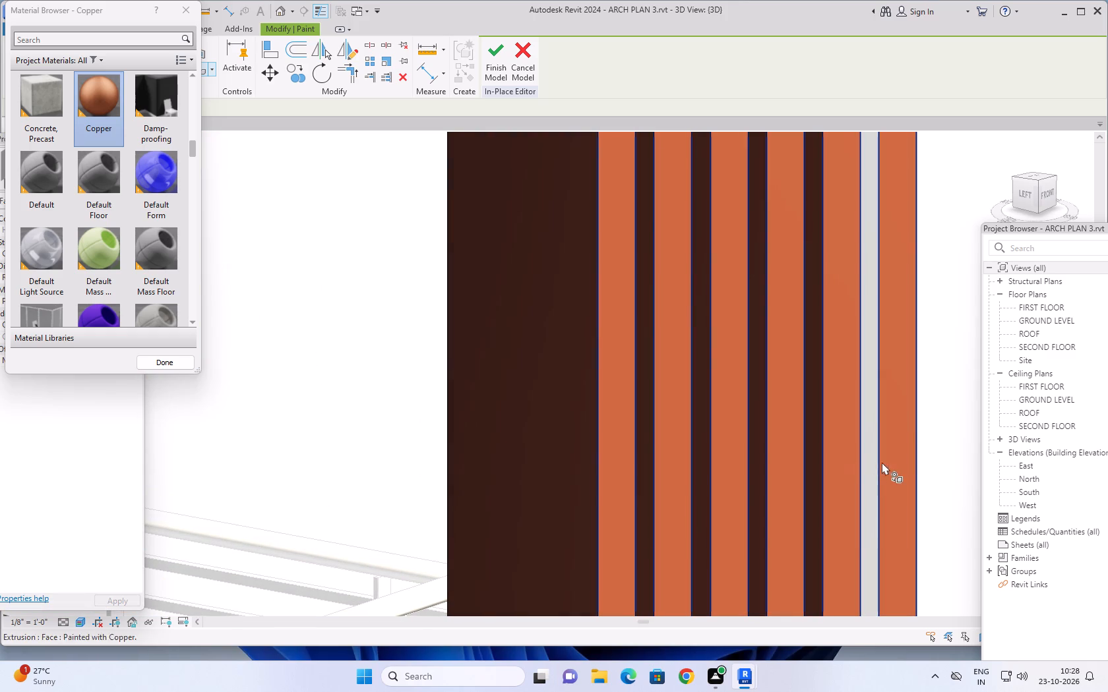
{"action": "left_click", "coordinate": [867, 462]}
Paint the top end faces of all six vertical fins with the Copper material.
{"action": "scroll", "coordinate": [826, 473], "scroll_direction": "down", "scroll_amount": 7}
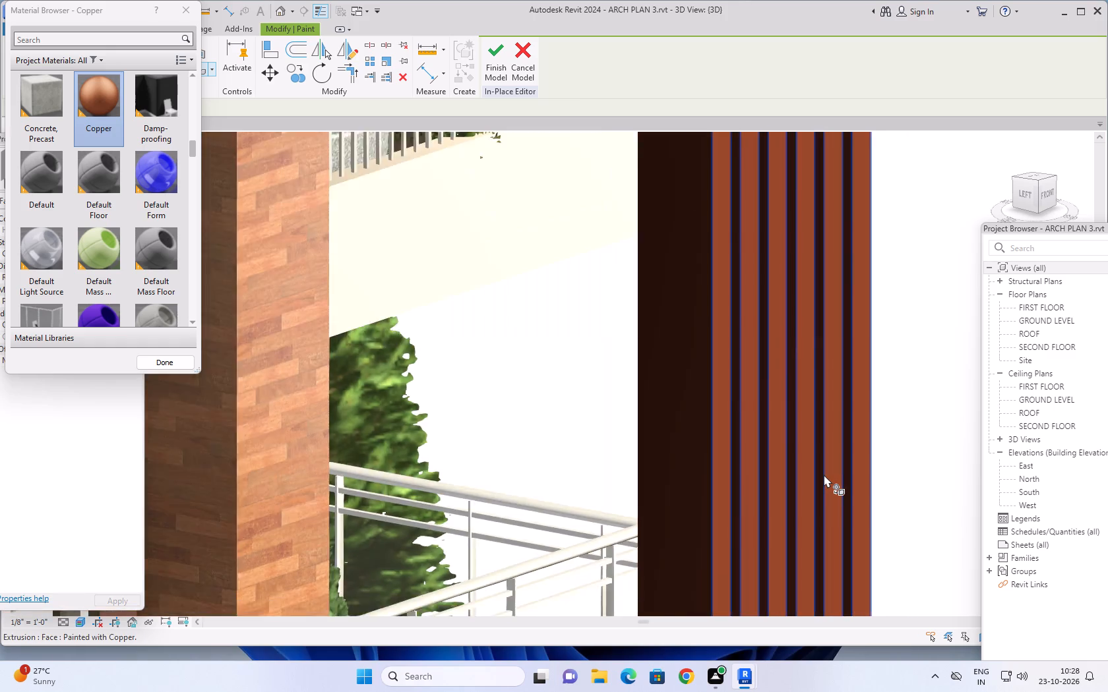
{"action": "scroll", "coordinate": [824, 475], "scroll_direction": "down", "scroll_amount": 7}
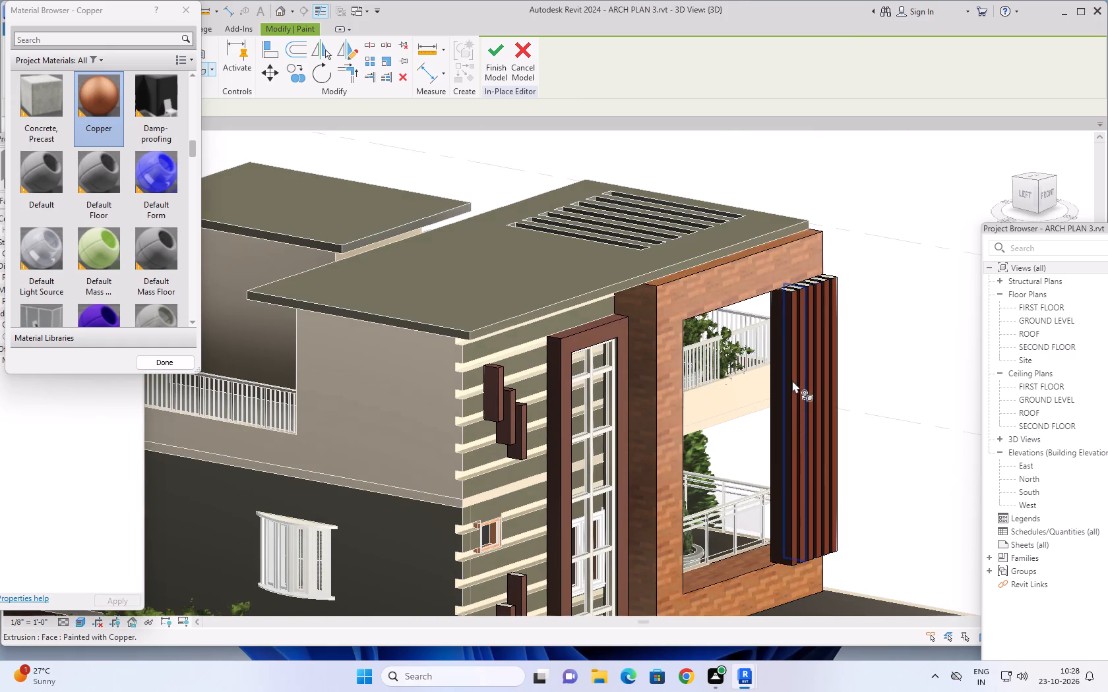
{"action": "middle_click_drag", "start_coordinate": [792, 380], "coordinate": [786, 558], "text": "shift"}
{"action": "middle_click_drag", "start_coordinate": [799, 342], "coordinate": [780, 418], "text": "shift"}
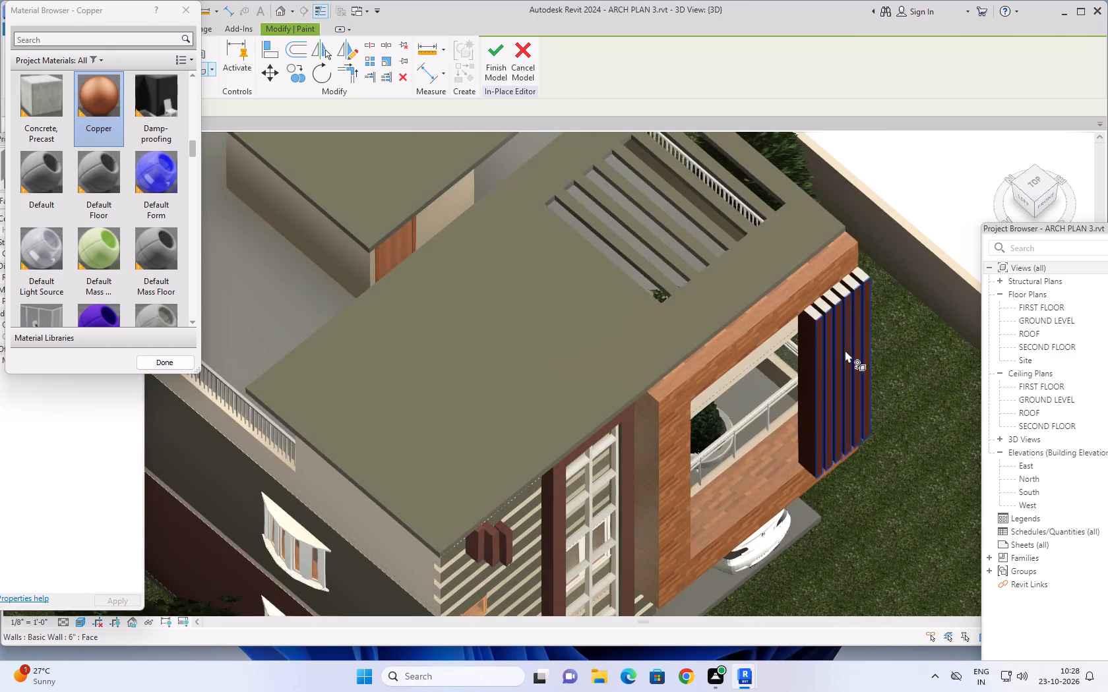
{"action": "middle_click_drag", "start_coordinate": [846, 349], "coordinate": [773, 505]}
{"action": "middle_click_drag", "start_coordinate": [771, 504], "coordinate": [768, 545], "text": "shift"}
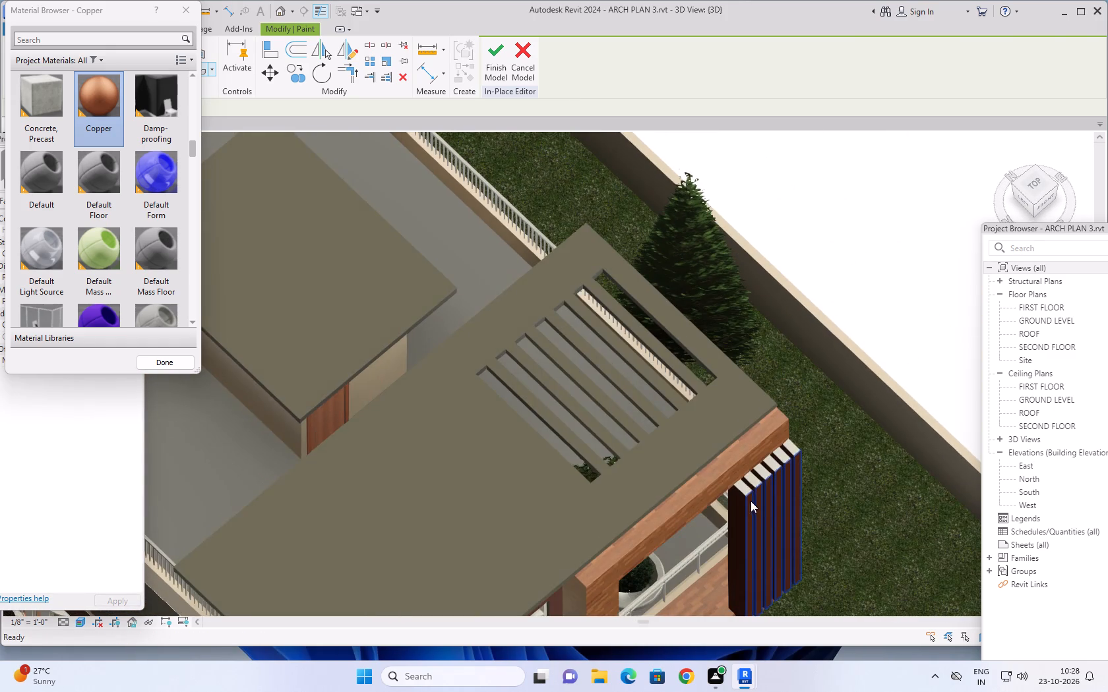
{"action": "scroll", "coordinate": [751, 501], "scroll_direction": "up", "scroll_amount": 4}
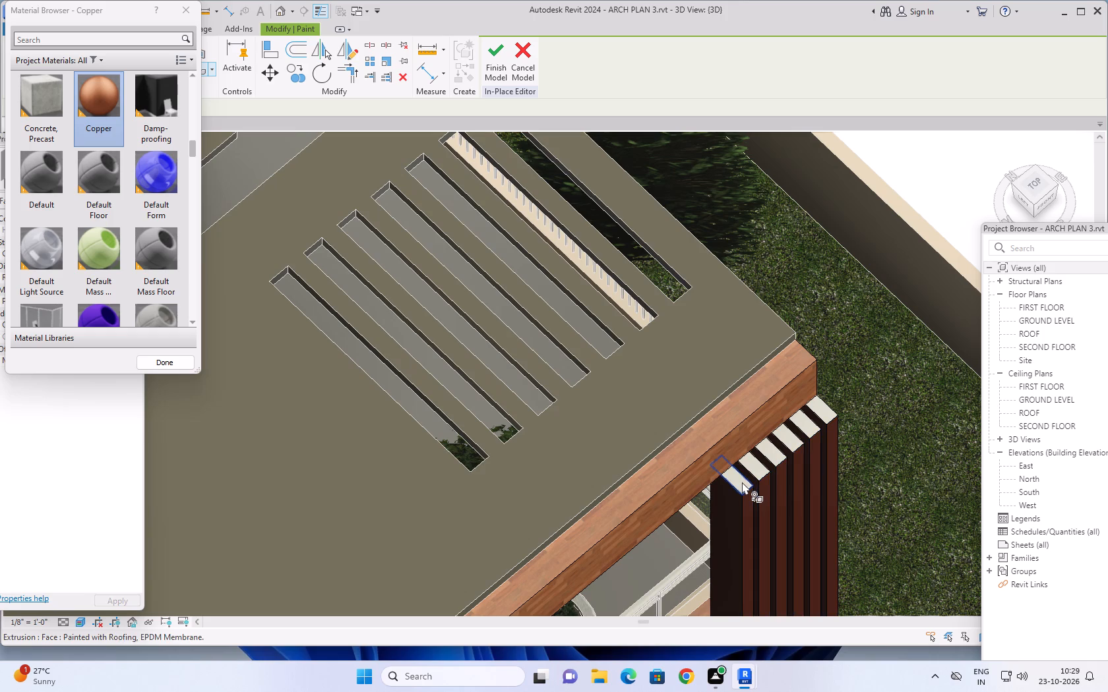
{"action": "left_click", "coordinate": [742, 482]}
{"action": "left_click", "coordinate": [759, 469]}
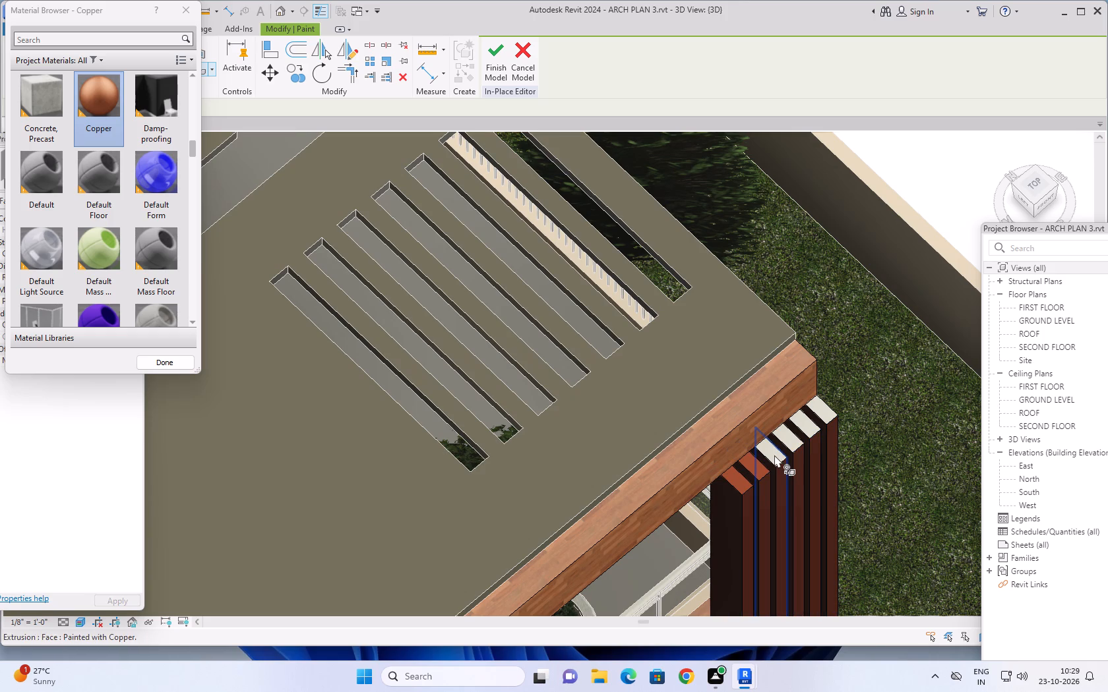
{"action": "left_click", "coordinate": [774, 455]}
{"action": "left_click", "coordinate": [792, 442]}
{"action": "left_click", "coordinate": [809, 423]}
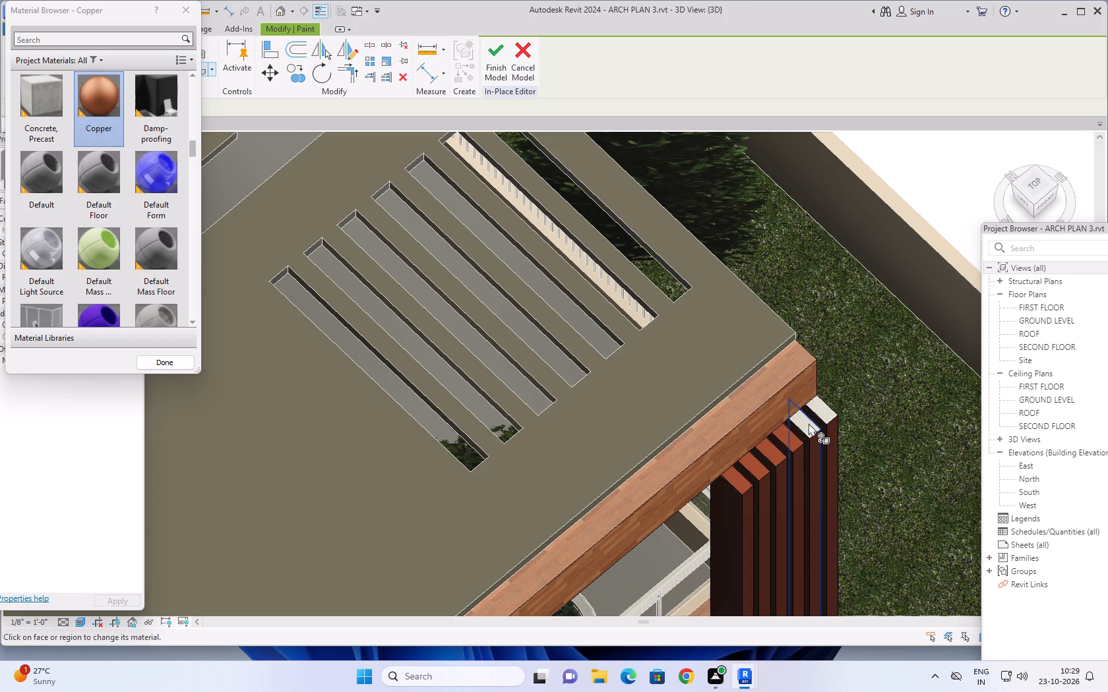
{"action": "left_click", "coordinate": [808, 426]}
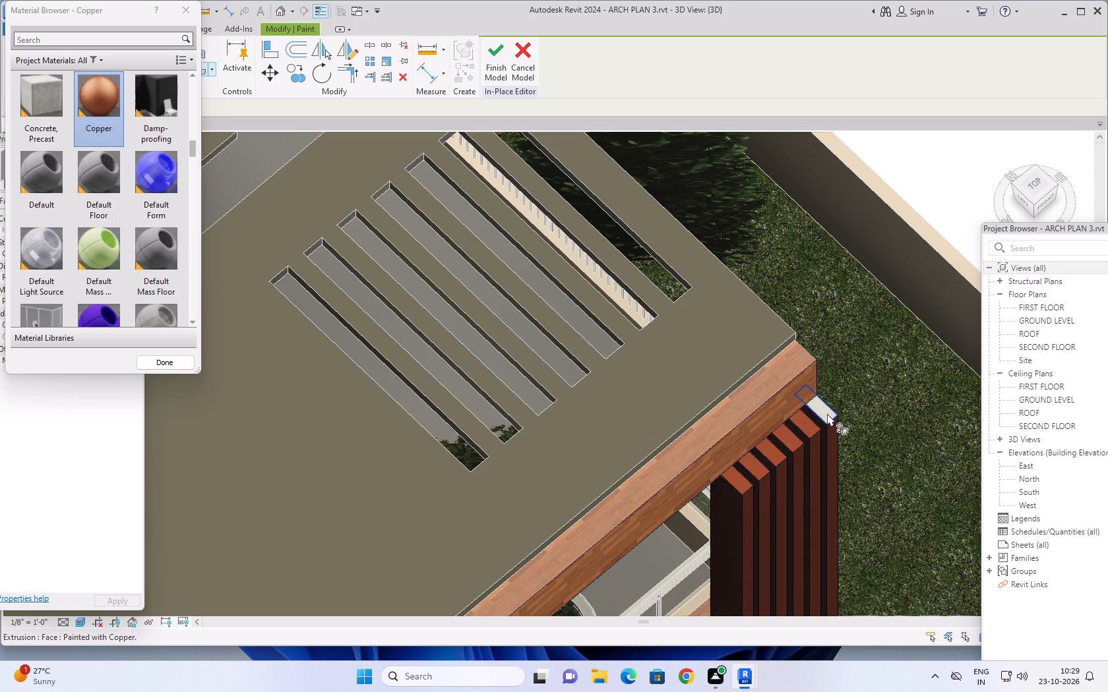
{"action": "left_click", "coordinate": [827, 413]}
Paint the right side faces of the vertical fins, from the broad outermost one to those in the gaps, with Copper.
{"action": "middle_click_drag", "start_coordinate": [824, 471], "coordinate": [682, 531], "text": "shift"}
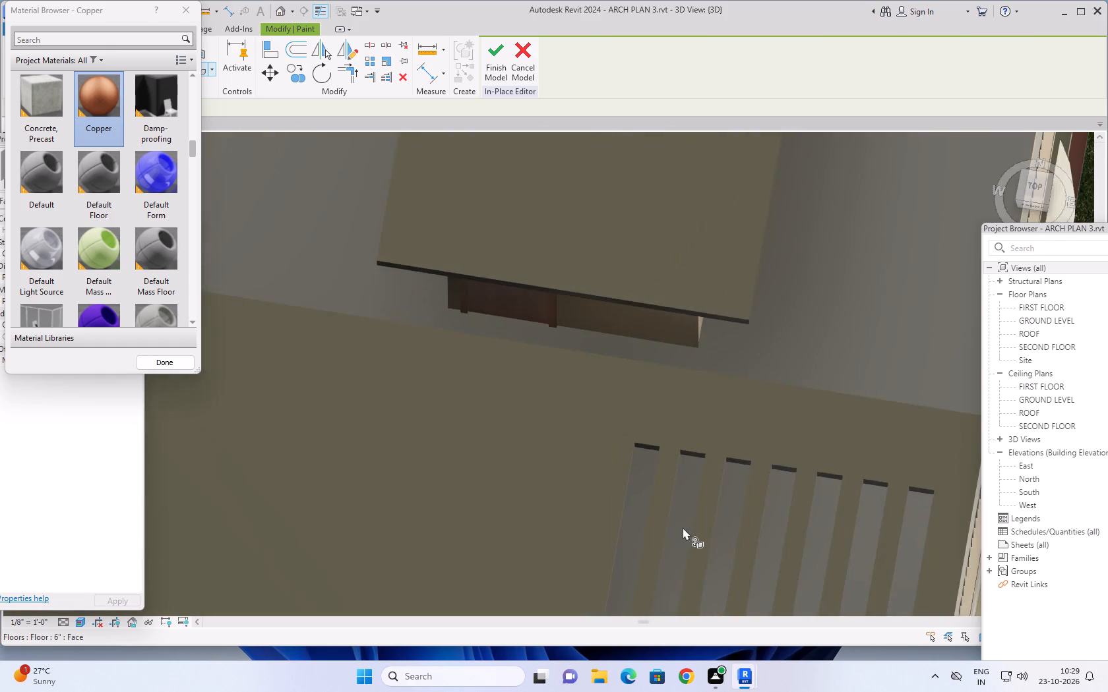
{"action": "scroll", "coordinate": [683, 527], "scroll_direction": "down", "scroll_amount": 6}
{"action": "middle_click_drag", "start_coordinate": [685, 536], "coordinate": [706, 352]}
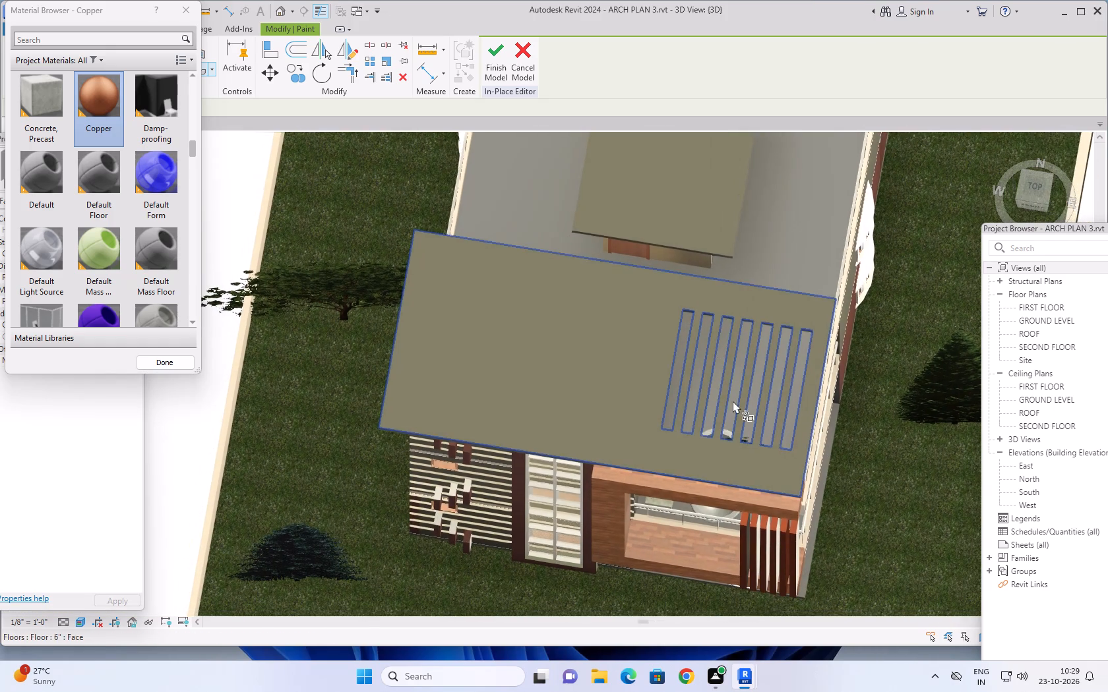
{"action": "middle_click_drag", "start_coordinate": [774, 531], "coordinate": [672, 402], "text": "shift"}
{"action": "middle_click_drag", "start_coordinate": [671, 496], "coordinate": [698, 391]}
{"action": "middle_click_drag", "start_coordinate": [699, 473], "coordinate": [698, 471]}
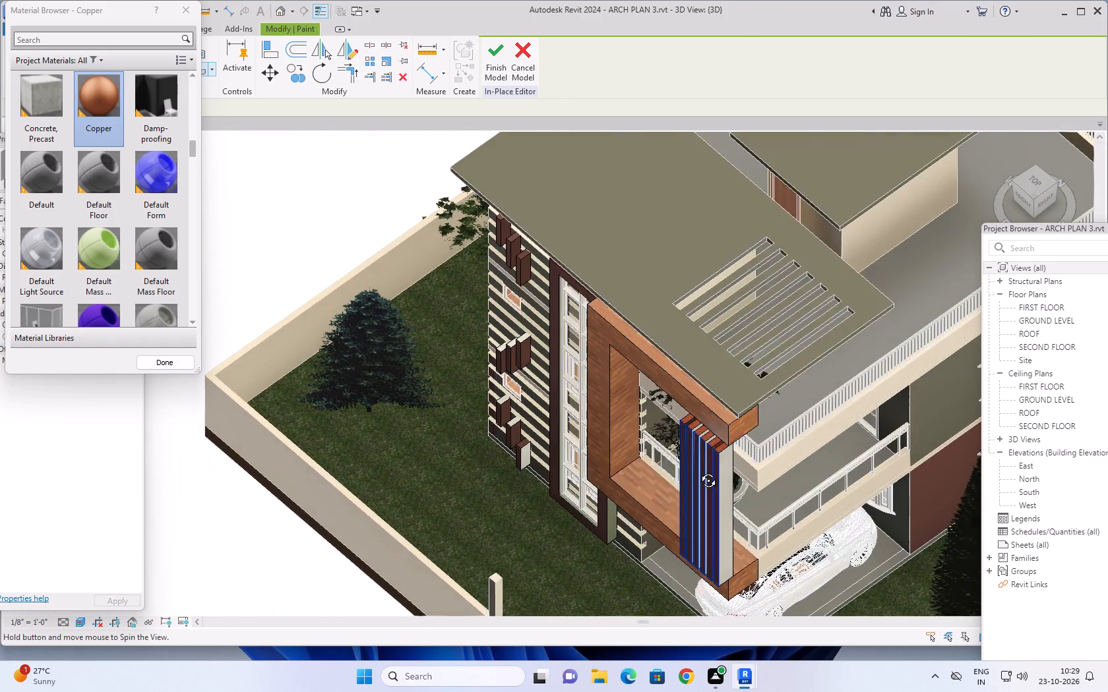
{"action": "middle_click_drag", "start_coordinate": [698, 471], "coordinate": [696, 445]}
{"action": "scroll", "coordinate": [700, 465], "scroll_direction": "up", "scroll_amount": 8}
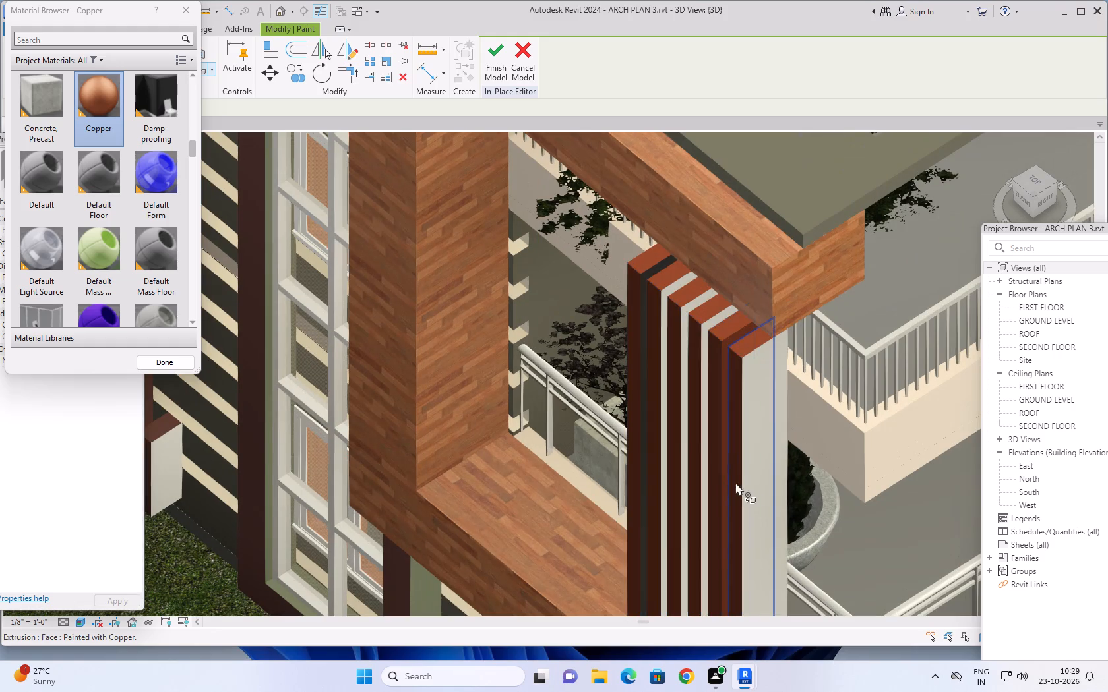
{"action": "left_click", "coordinate": [766, 488]}
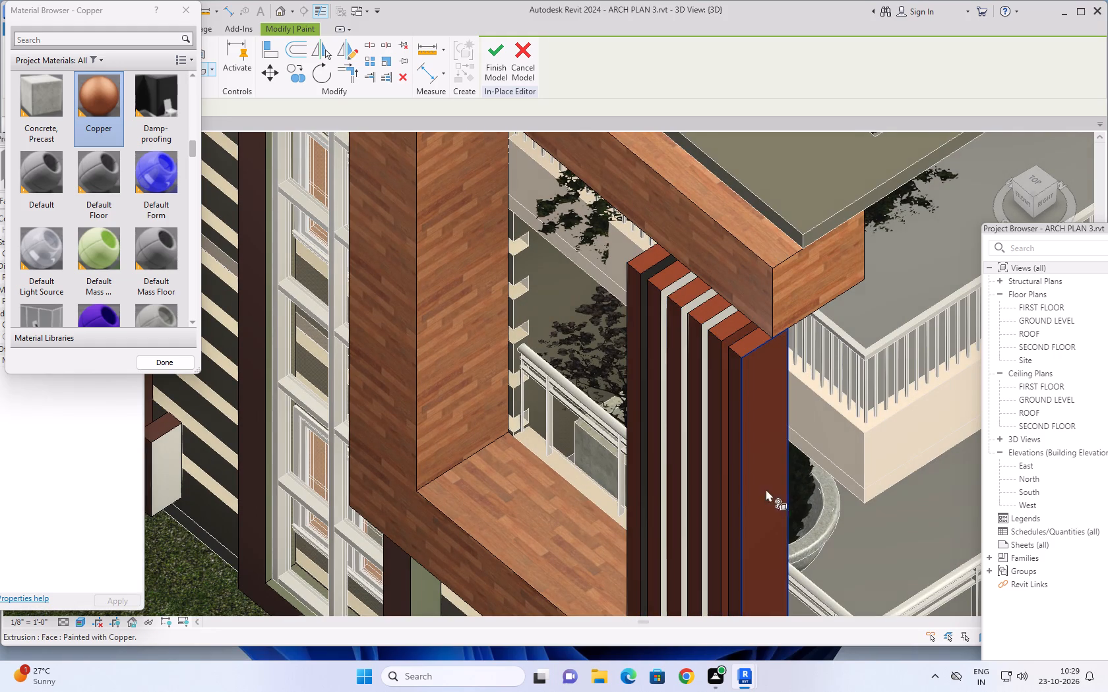
{"action": "left_click", "coordinate": [704, 420]}
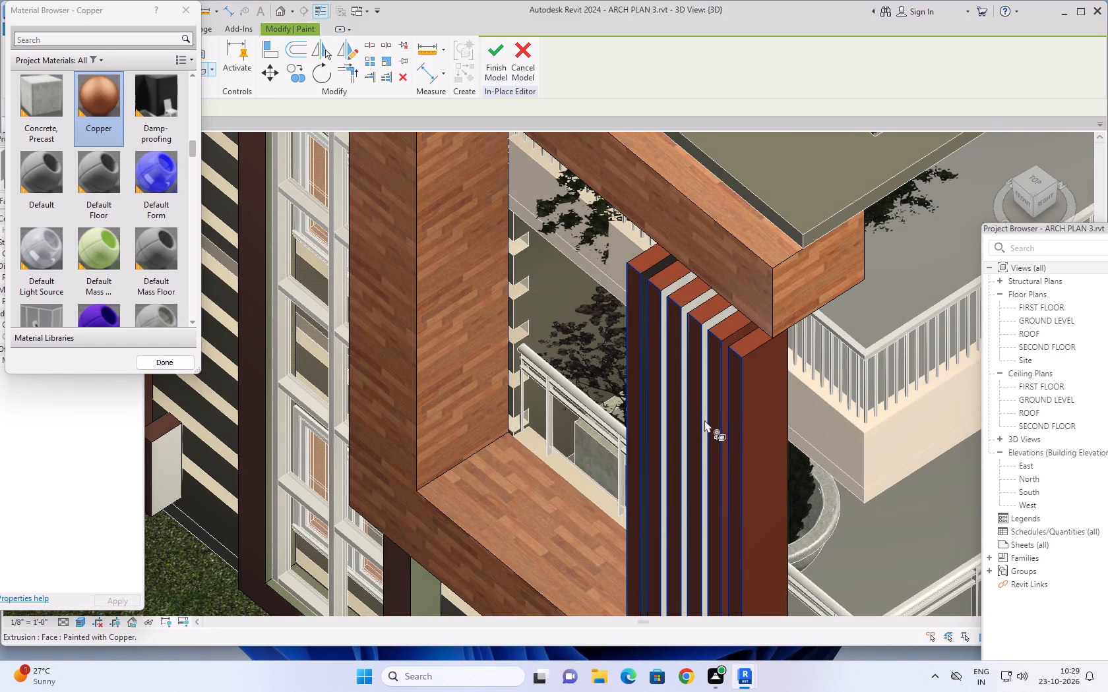
{"action": "middle_click_drag", "start_coordinate": [708, 472], "coordinate": [726, 453], "text": "shift"}
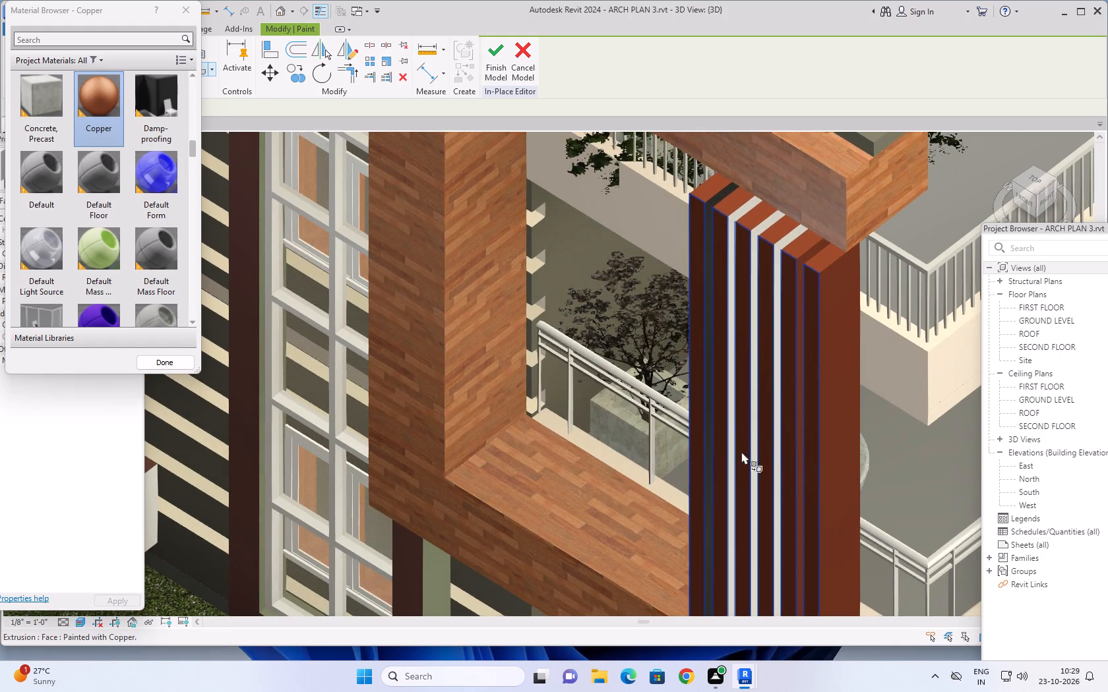
{"action": "scroll", "coordinate": [756, 436], "scroll_direction": "up", "scroll_amount": 4}
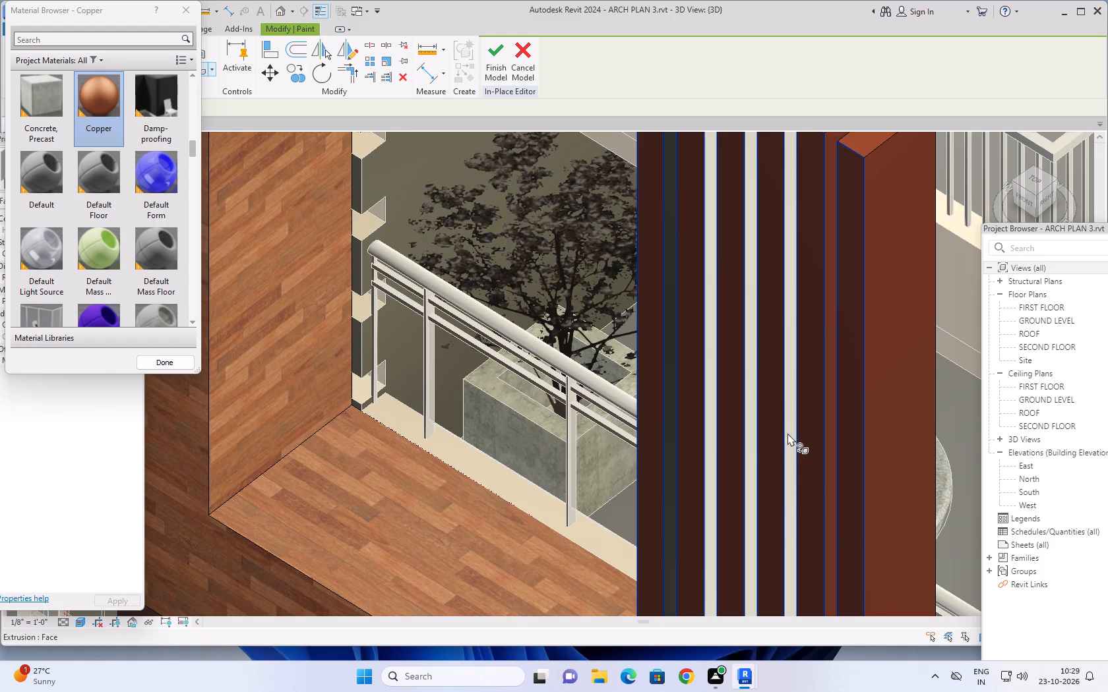
{"action": "left_click", "coordinate": [787, 433]}
{"action": "left_click", "coordinate": [789, 444]}
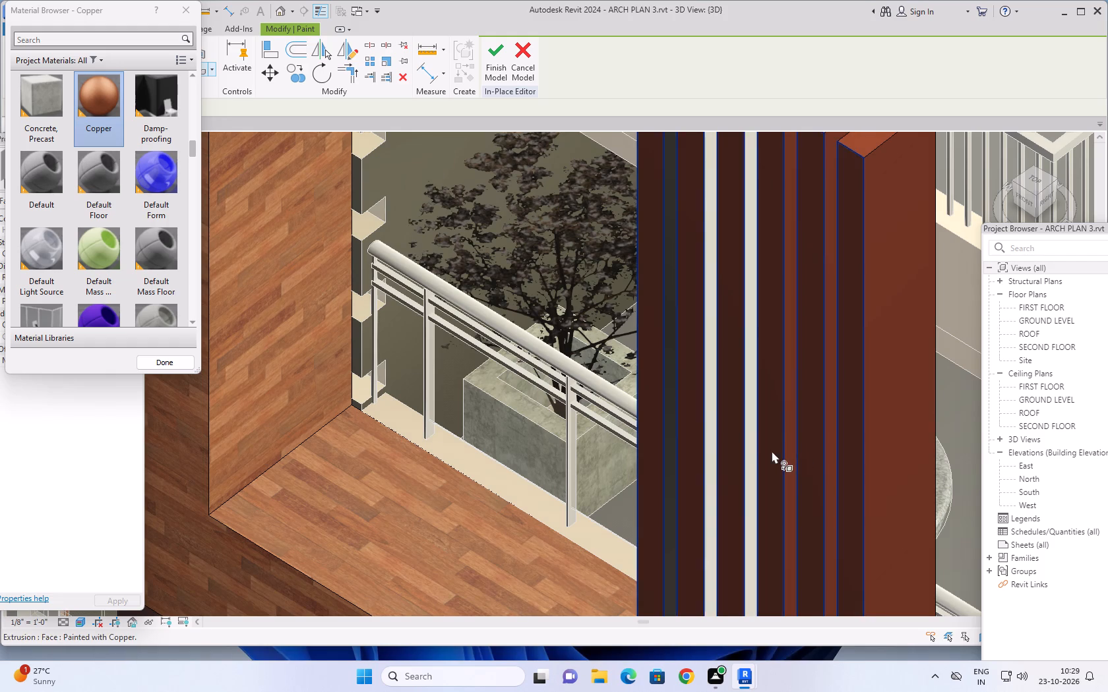
{"action": "left_click", "coordinate": [751, 458]}
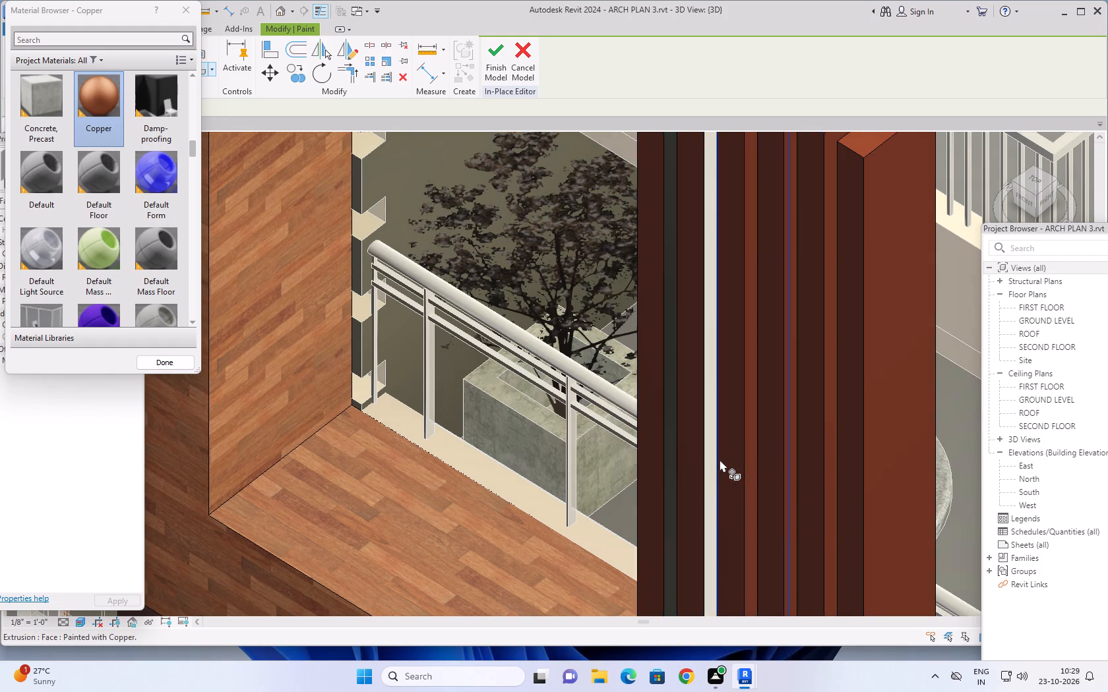
{"action": "left_click", "coordinate": [711, 457]}
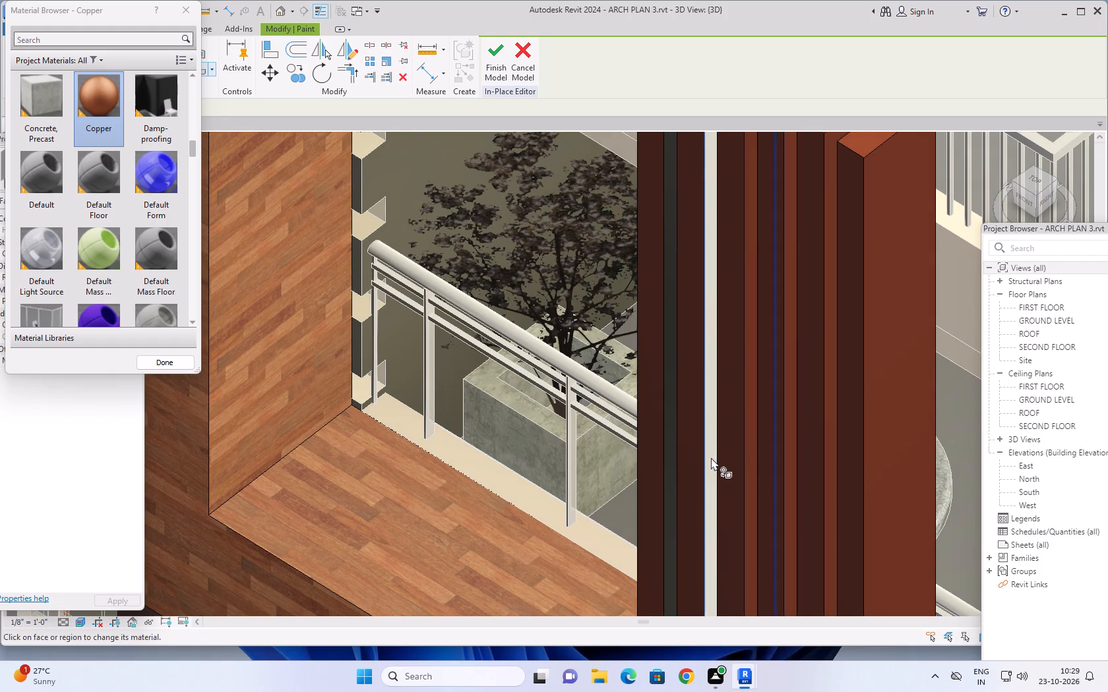
{"action": "left_click", "coordinate": [671, 447]}
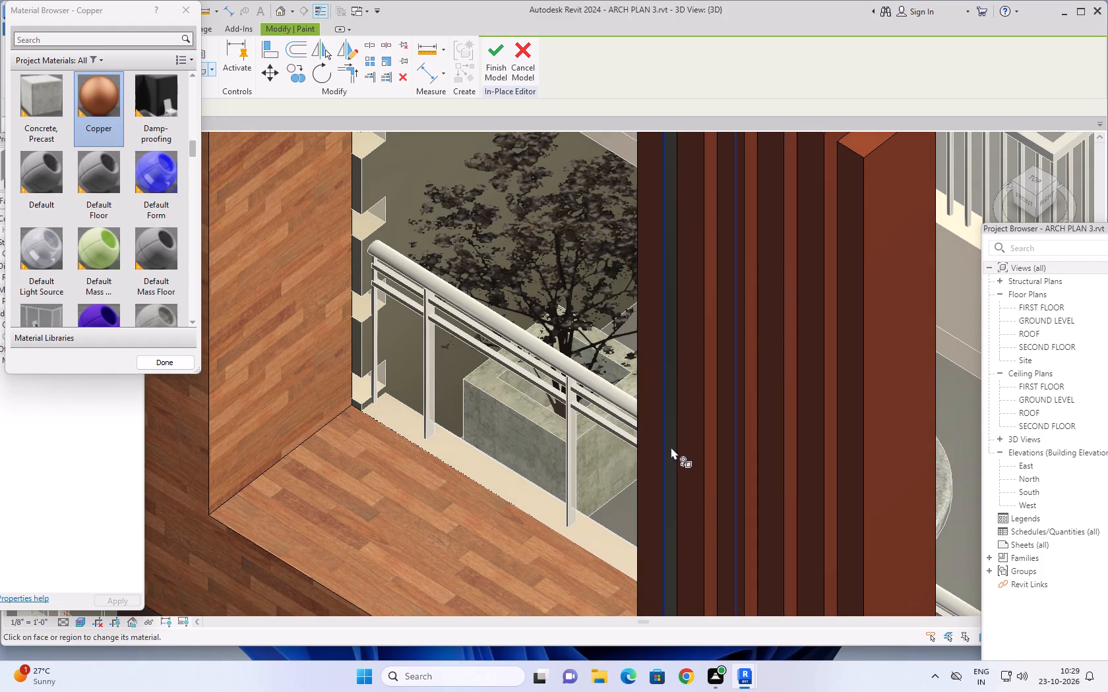
Examine the painted fins and the whole front and left facade, including the striped wall and tall window frame.
{"action": "scroll", "coordinate": [673, 459], "scroll_direction": "down", "scroll_amount": 8}
{"action": "middle_click_drag", "start_coordinate": [714, 487], "coordinate": [729, 487]}
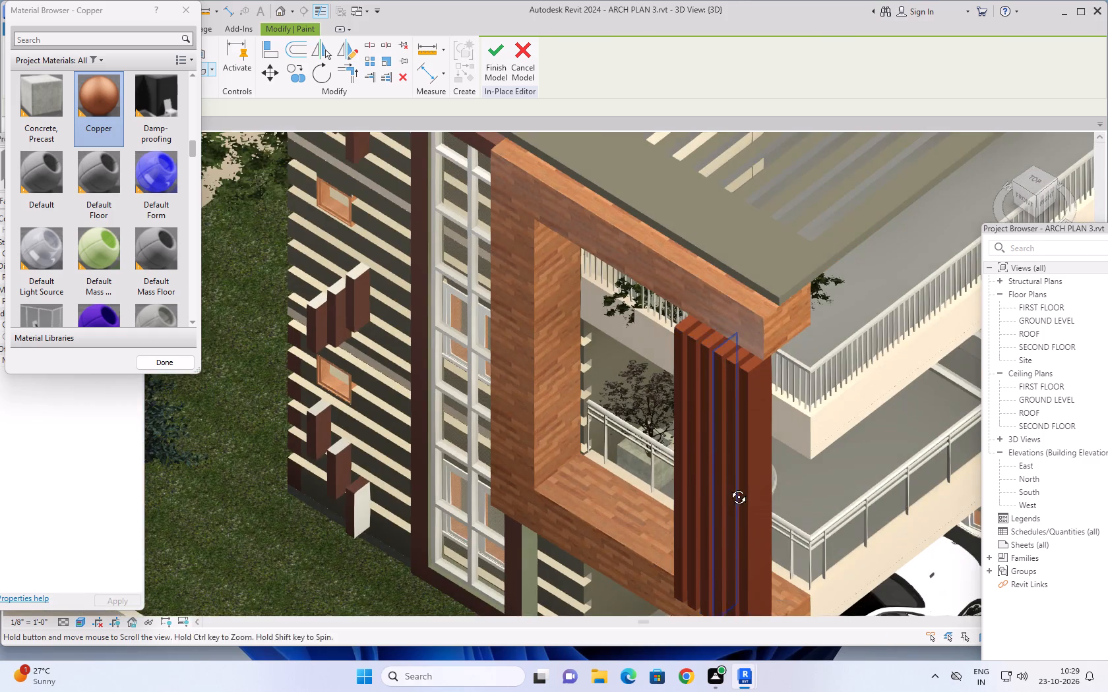
{"action": "middle_click_drag", "start_coordinate": [729, 487], "coordinate": [855, 423]}
{"action": "scroll", "coordinate": [857, 423], "scroll_direction": "down", "scroll_amount": 3}
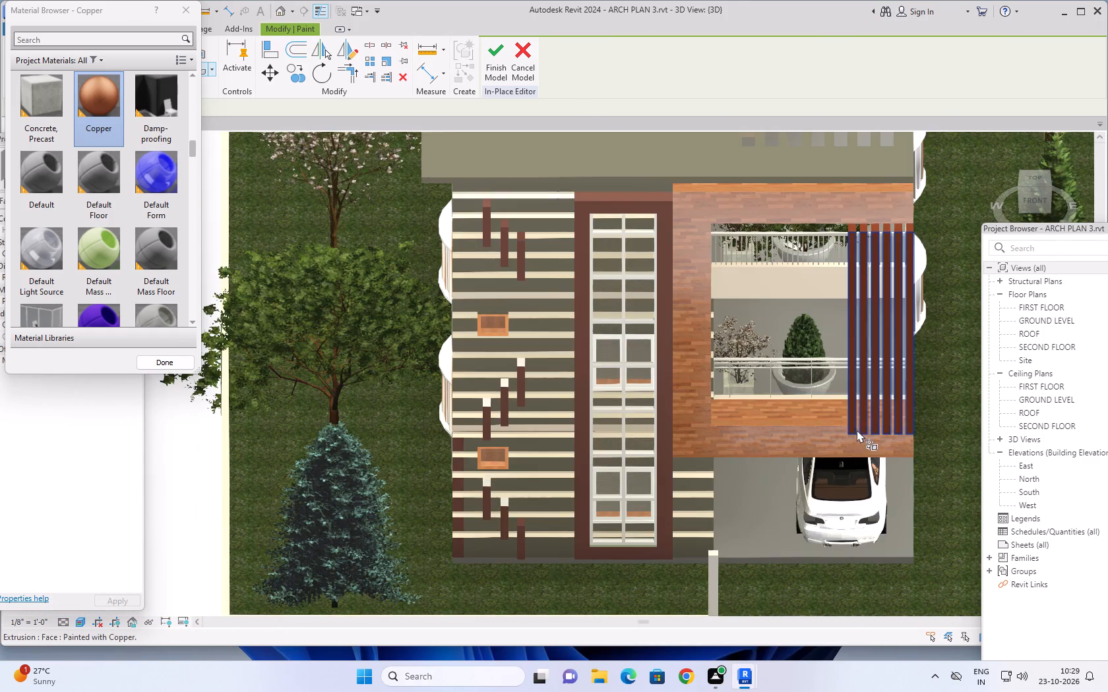
{"action": "scroll", "coordinate": [857, 432], "scroll_direction": "down", "scroll_amount": 2}
{"action": "middle_click_drag", "start_coordinate": [855, 478], "coordinate": [905, 362], "text": "shift"}
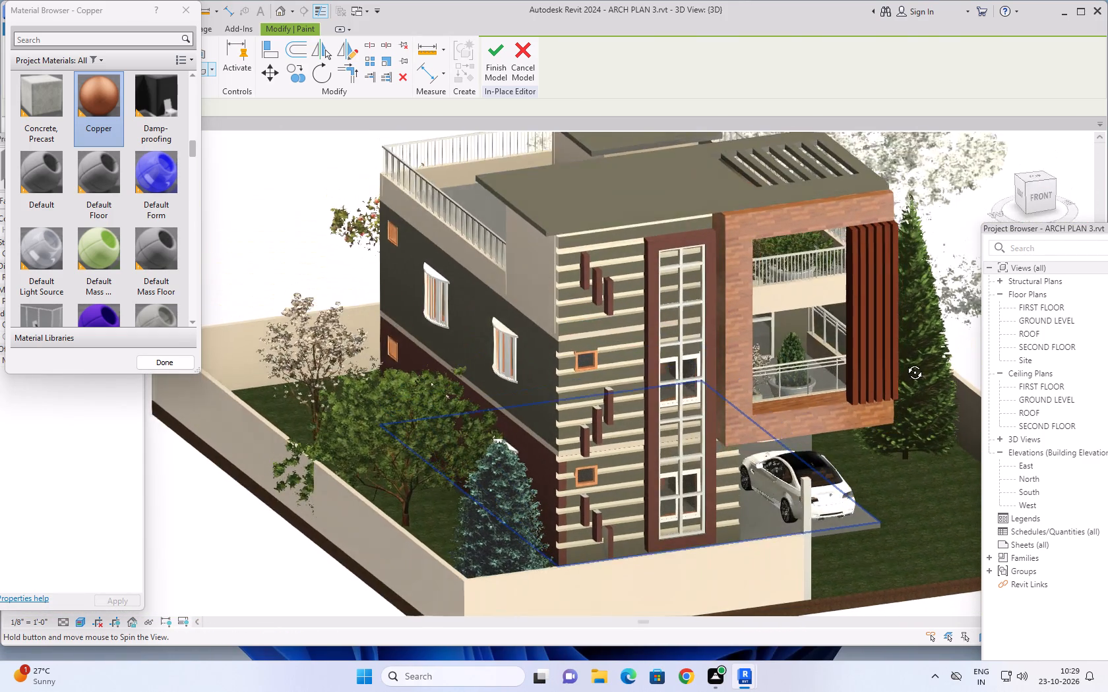
{"action": "middle_click_drag", "start_coordinate": [905, 362], "coordinate": [916, 325], "text": "shift"}
{"action": "middle_click_drag", "start_coordinate": [908, 451], "coordinate": [935, 433], "text": "shift"}
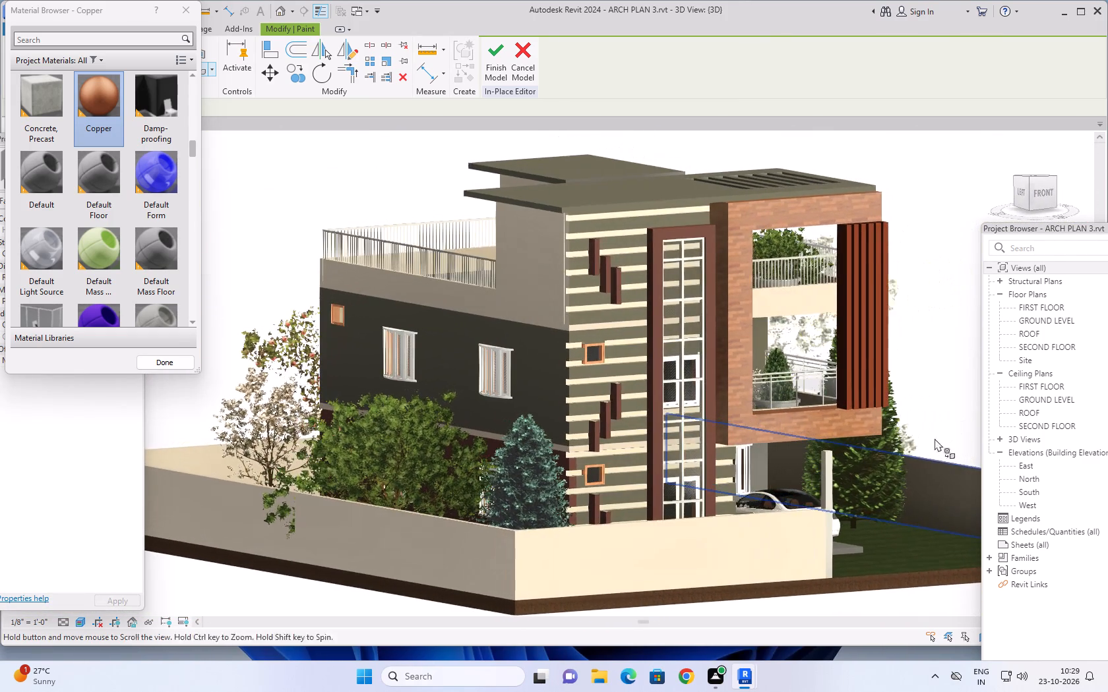
{"action": "scroll", "coordinate": [927, 447], "scroll_direction": "down", "scroll_amount": 1}
{"action": "middle_click_drag", "start_coordinate": [903, 469], "coordinate": [857, 558]}
{"action": "middle_click_drag", "start_coordinate": [863, 550], "coordinate": [874, 542], "text": "shift"}
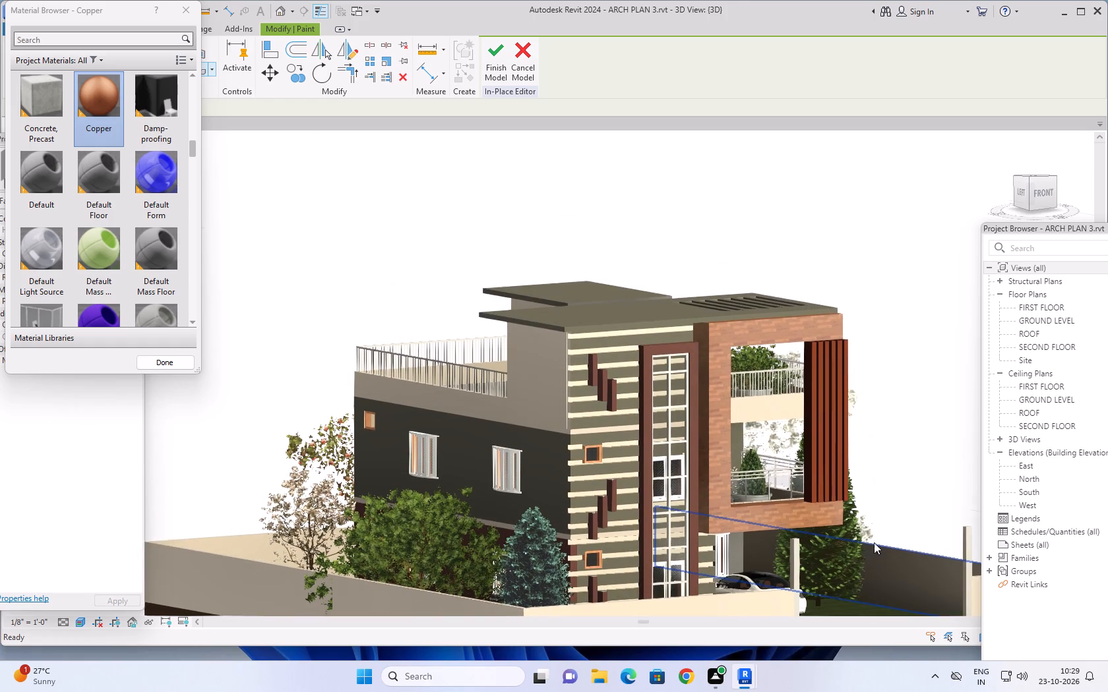
{"action": "middle_click_drag", "start_coordinate": [874, 542], "coordinate": [887, 533], "text": "shift"}
{"action": "scroll", "coordinate": [887, 533], "scroll_direction": "down", "scroll_amount": 1}
{"action": "middle_click_drag", "start_coordinate": [881, 529], "coordinate": [869, 525]}
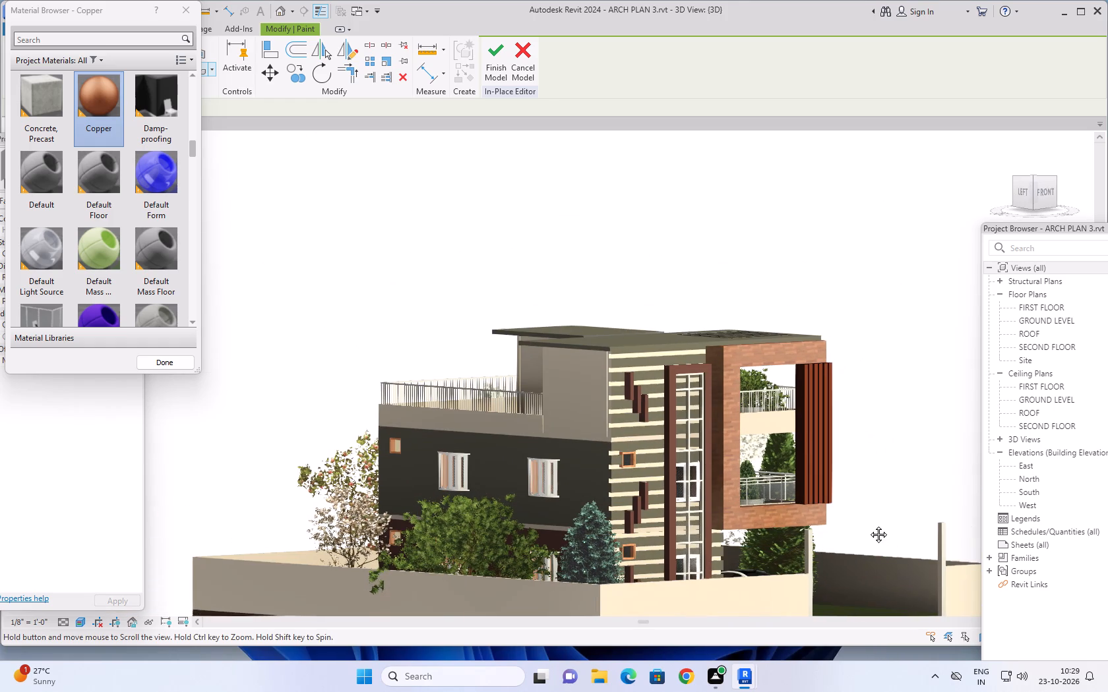
{"action": "middle_click_drag", "start_coordinate": [869, 525], "coordinate": [853, 544]}
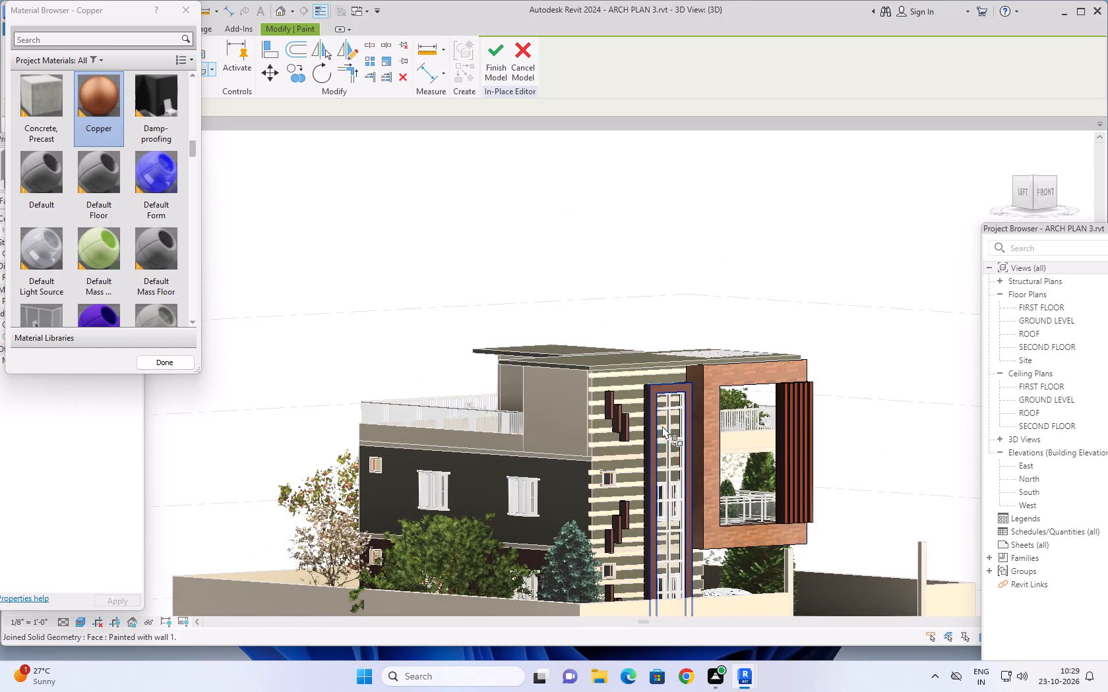
{"action": "scroll", "coordinate": [664, 415], "scroll_direction": "up", "scroll_amount": 12}
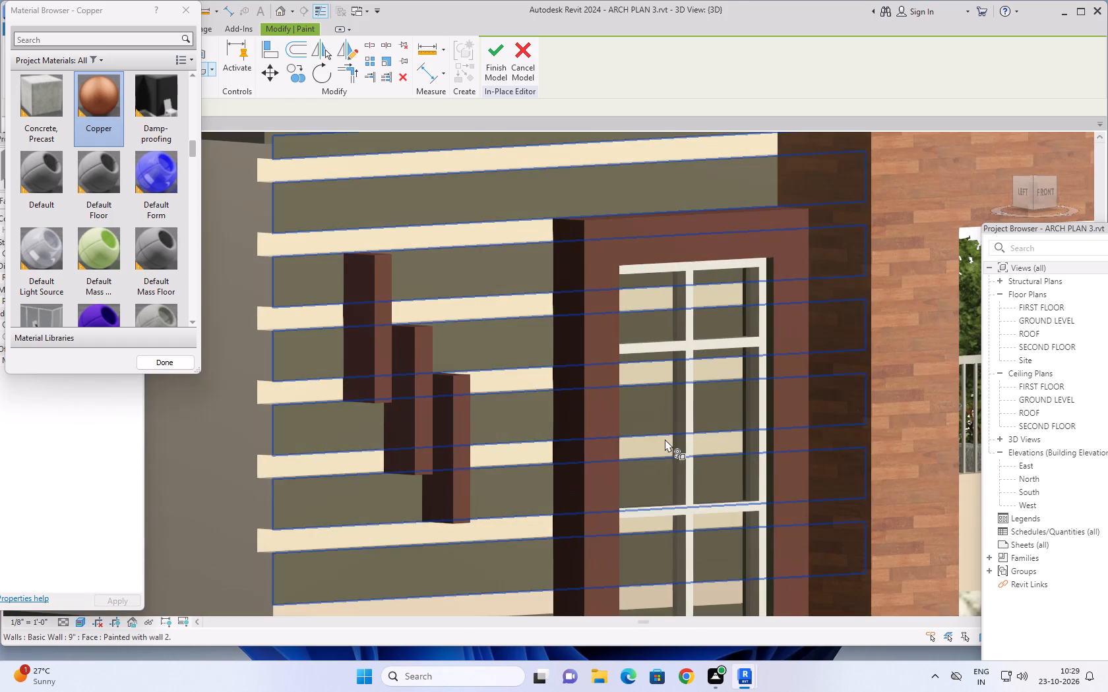
{"action": "scroll", "coordinate": [684, 423], "scroll_direction": "down", "scroll_amount": 6}
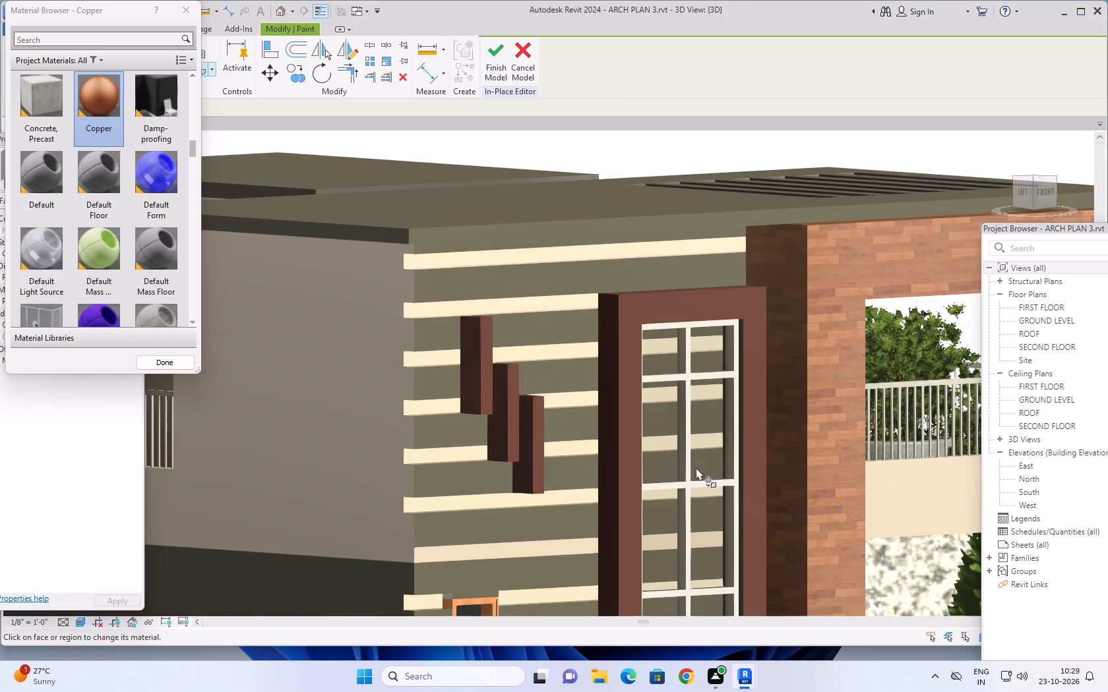
Finish the in-place model of the vertical fins, keeping the painted faces.
{"action": "scroll", "coordinate": [697, 468], "scroll_direction": "down", "scroll_amount": 4}
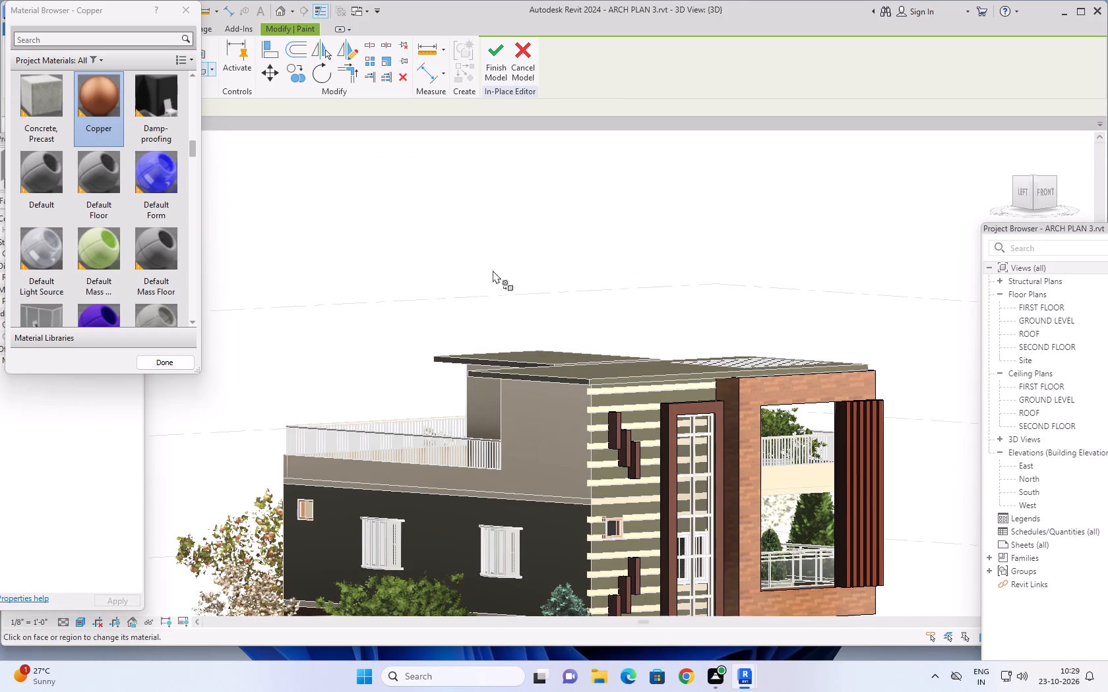
{"action": "left_click", "coordinate": [503, 51]}
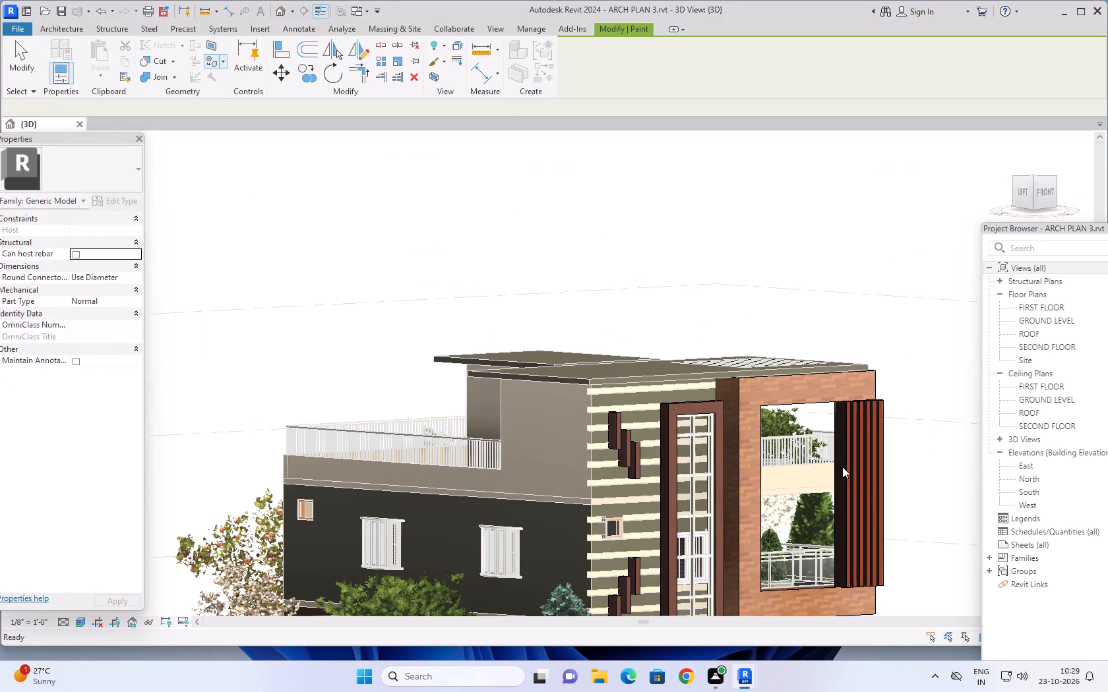
Examine the front and left facade from several angles, including the lower corner of the striped wall.
{"action": "scroll", "coordinate": [842, 467], "scroll_direction": "down", "scroll_amount": 1}
{"action": "middle_click_drag", "start_coordinate": [893, 530], "coordinate": [872, 519]}
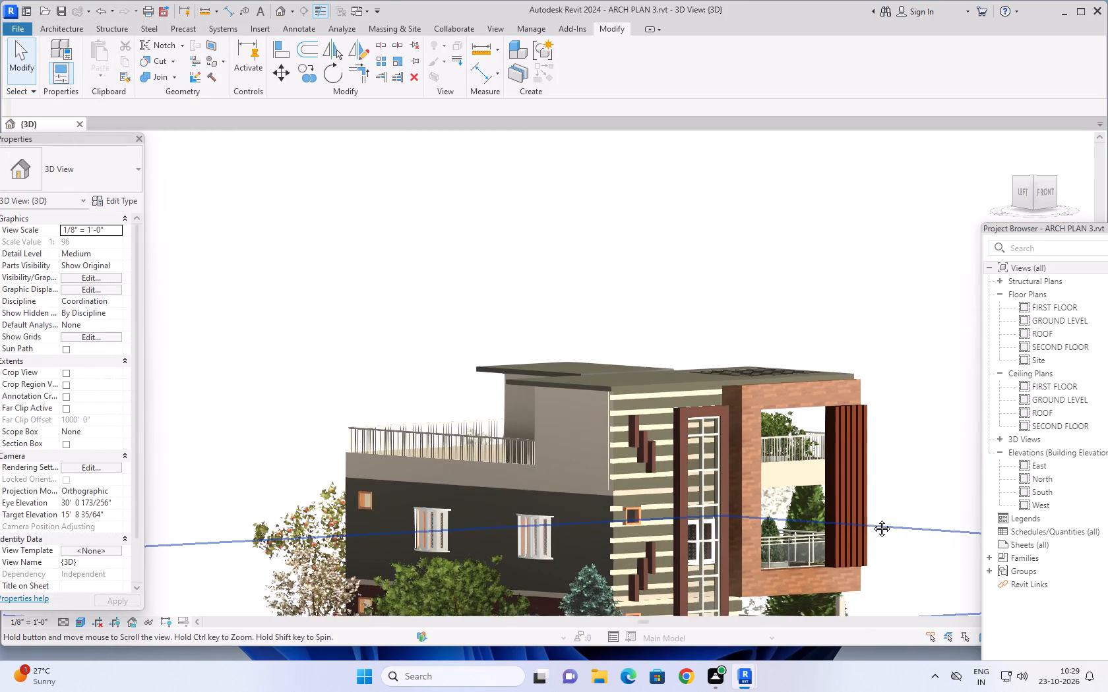
{"action": "middle_click_drag", "start_coordinate": [872, 519], "coordinate": [799, 403]}
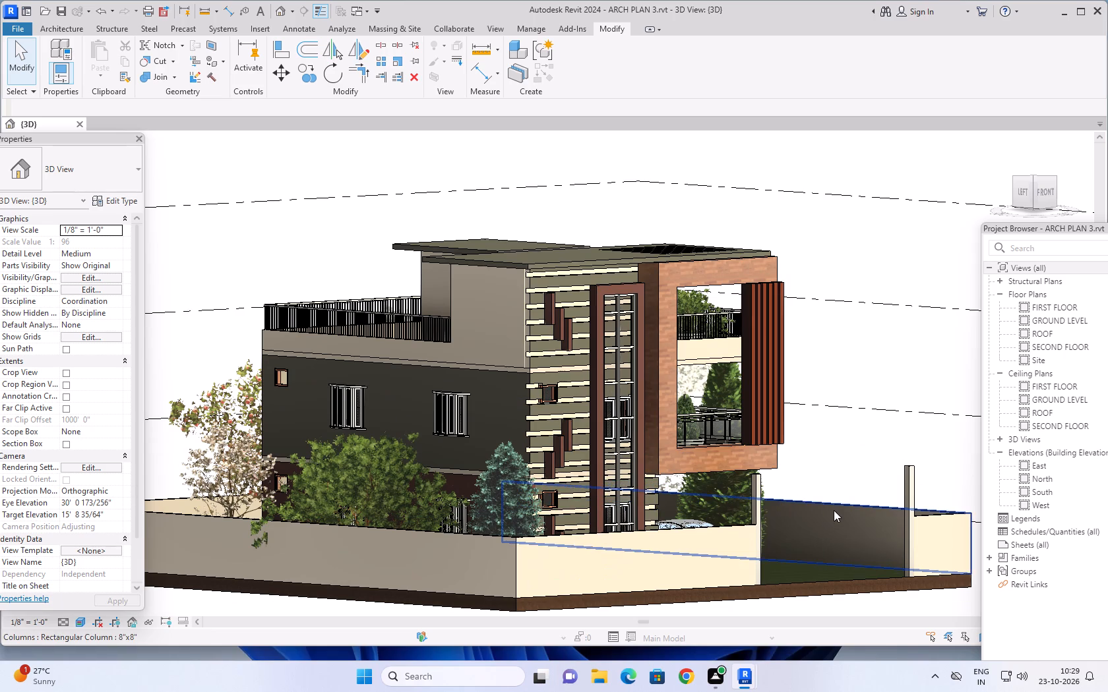
{"action": "middle_click_drag", "start_coordinate": [833, 509], "coordinate": [774, 575], "text": "shift"}
{"action": "scroll", "coordinate": [484, 510], "scroll_direction": "up", "scroll_amount": 3}
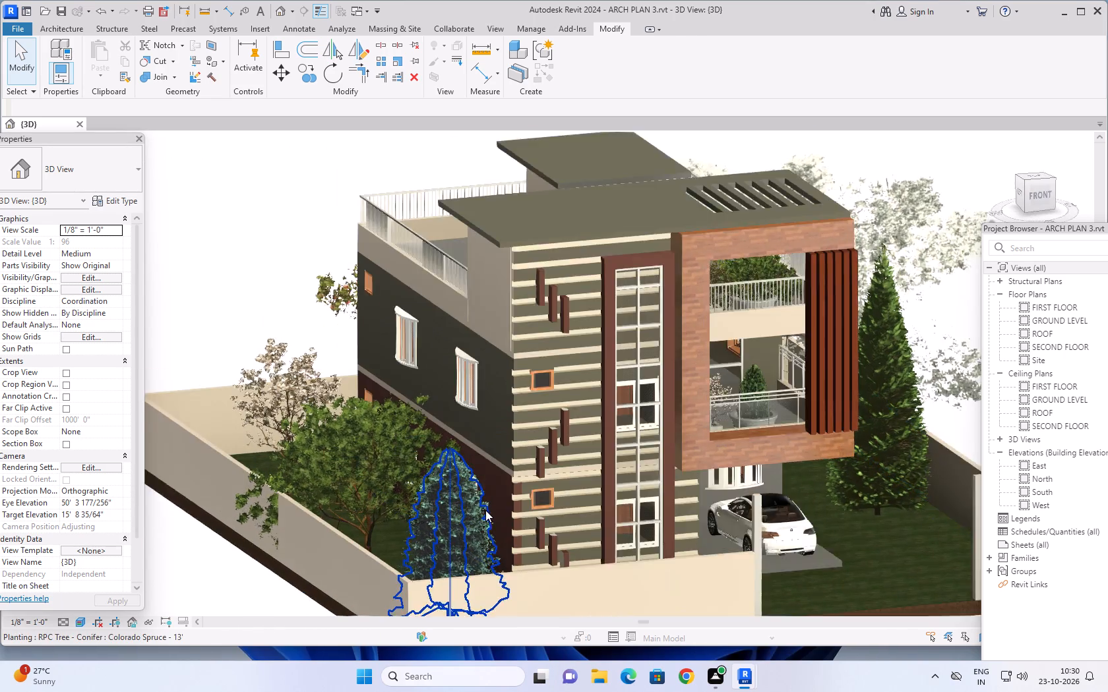
{"action": "scroll", "coordinate": [485, 510], "scroll_direction": "up", "scroll_amount": 1}
{"action": "middle_click_drag", "start_coordinate": [512, 511], "coordinate": [534, 506]}
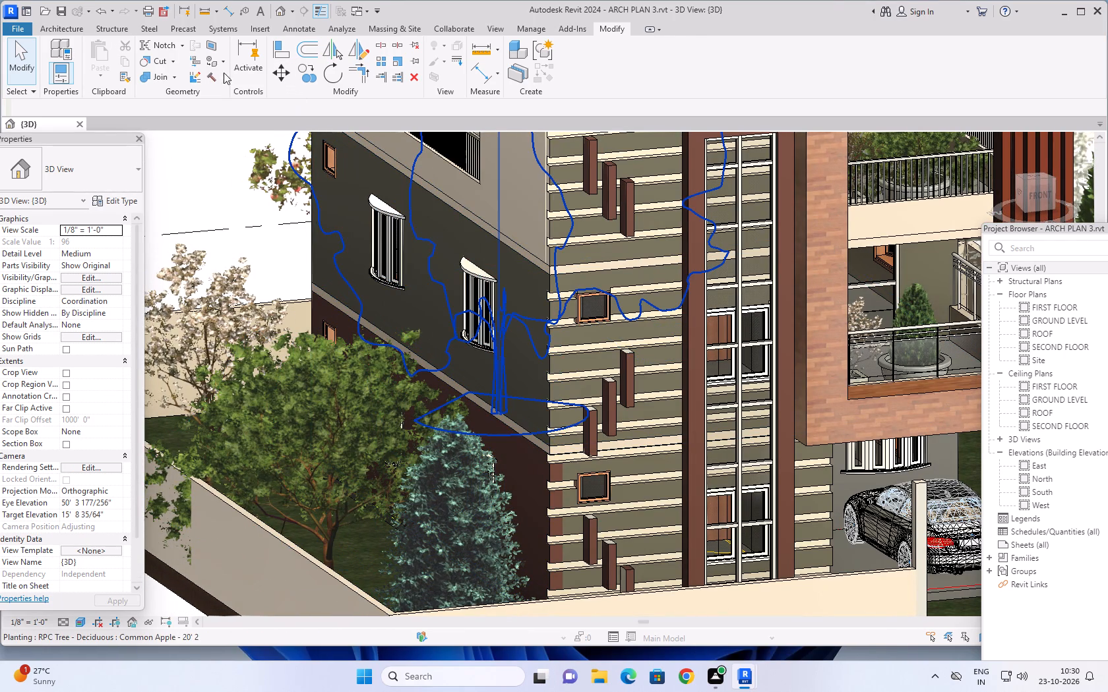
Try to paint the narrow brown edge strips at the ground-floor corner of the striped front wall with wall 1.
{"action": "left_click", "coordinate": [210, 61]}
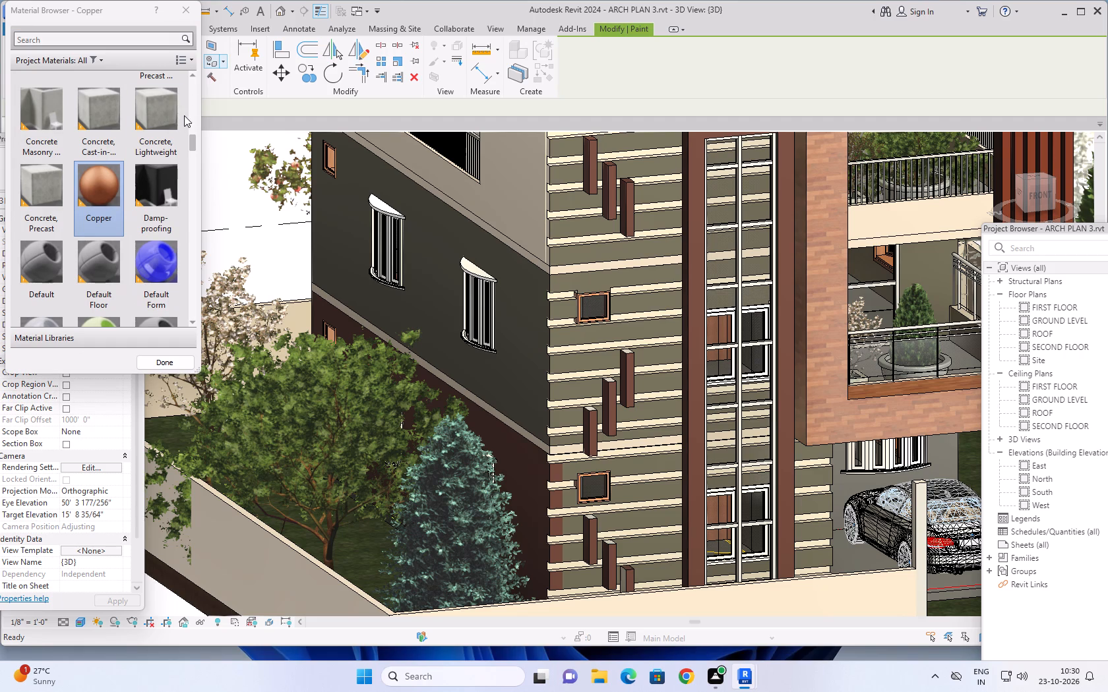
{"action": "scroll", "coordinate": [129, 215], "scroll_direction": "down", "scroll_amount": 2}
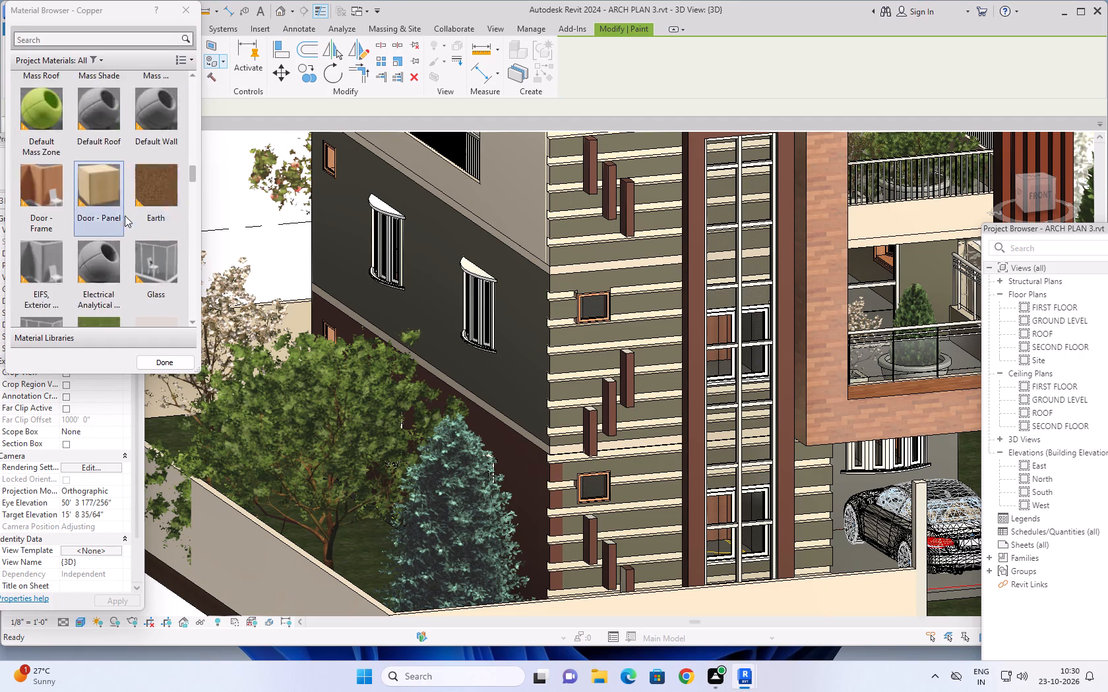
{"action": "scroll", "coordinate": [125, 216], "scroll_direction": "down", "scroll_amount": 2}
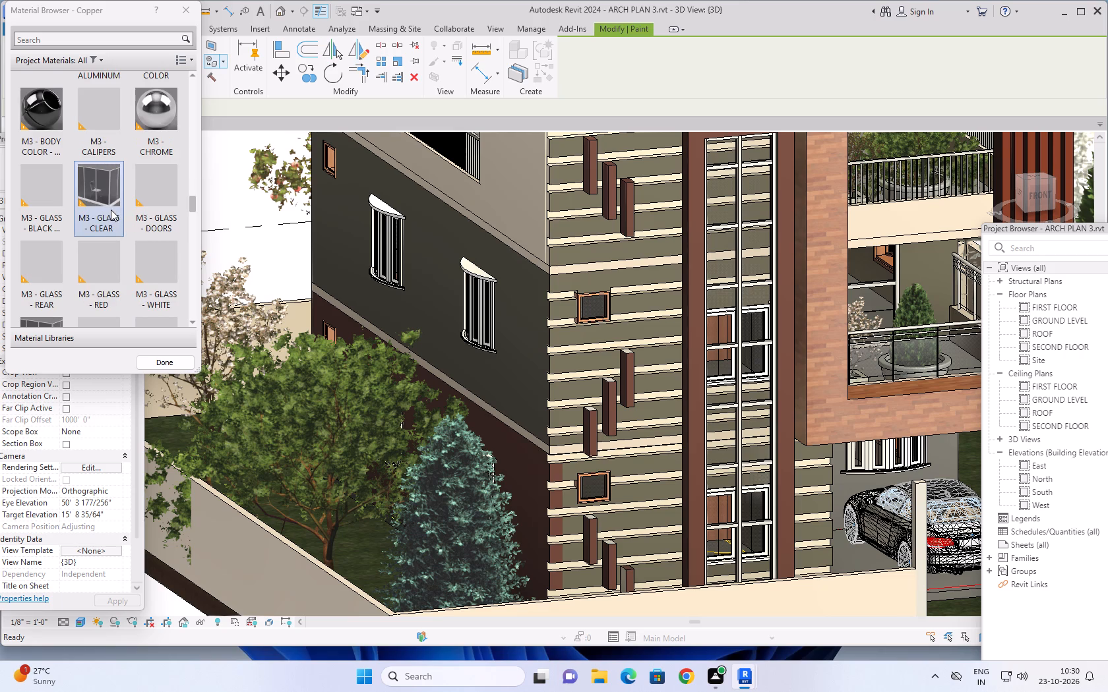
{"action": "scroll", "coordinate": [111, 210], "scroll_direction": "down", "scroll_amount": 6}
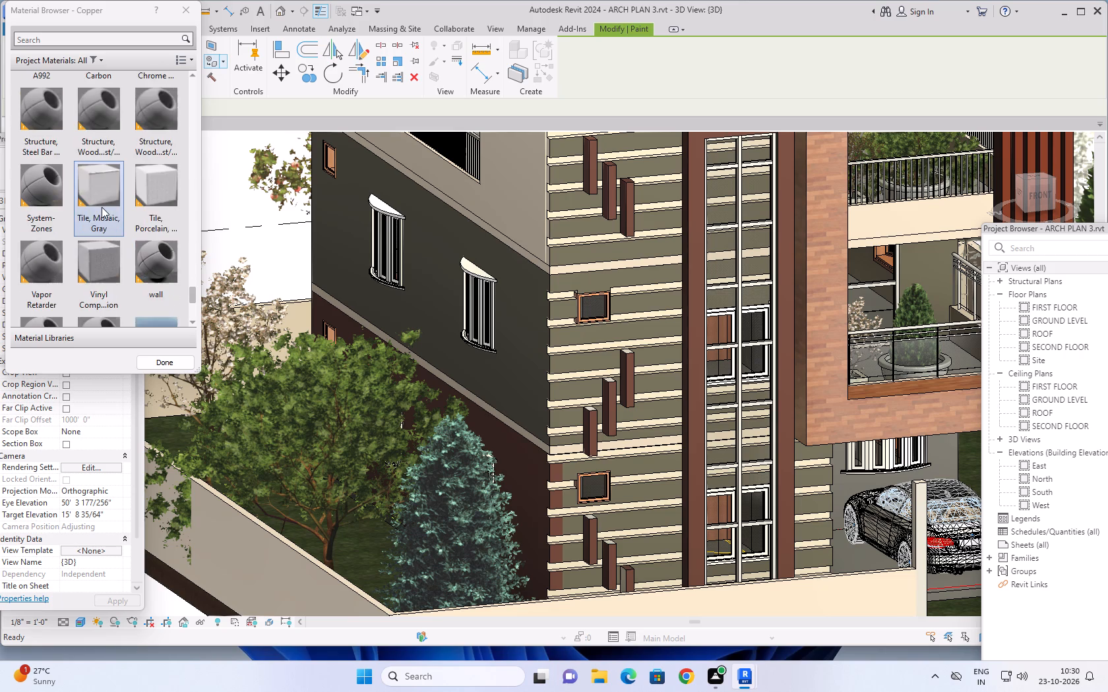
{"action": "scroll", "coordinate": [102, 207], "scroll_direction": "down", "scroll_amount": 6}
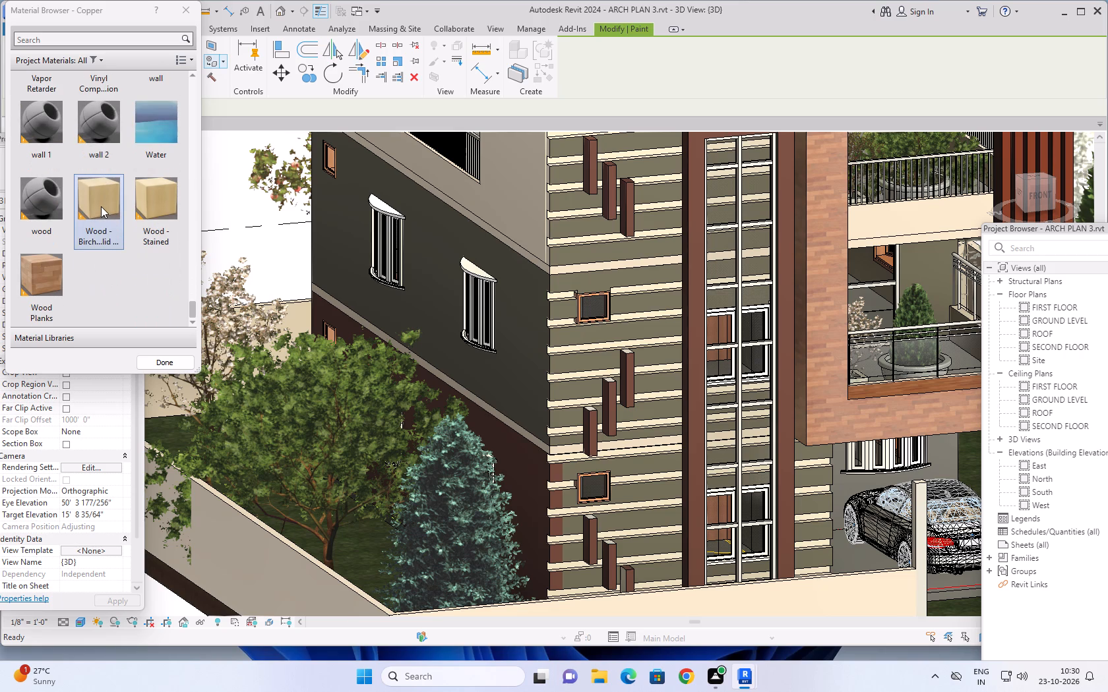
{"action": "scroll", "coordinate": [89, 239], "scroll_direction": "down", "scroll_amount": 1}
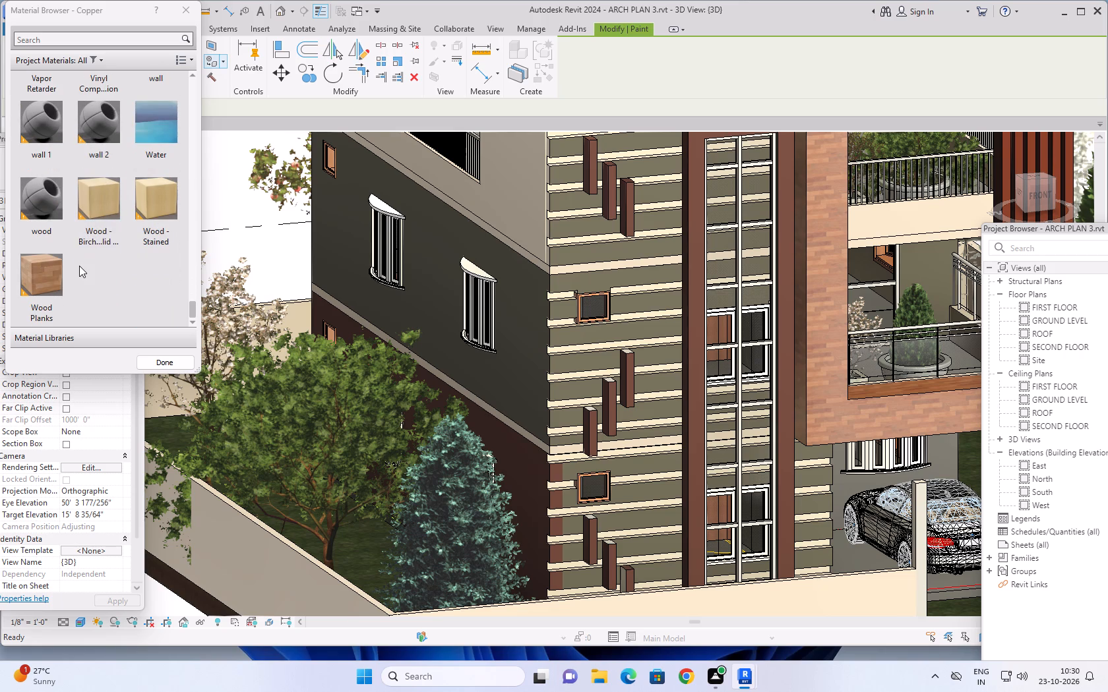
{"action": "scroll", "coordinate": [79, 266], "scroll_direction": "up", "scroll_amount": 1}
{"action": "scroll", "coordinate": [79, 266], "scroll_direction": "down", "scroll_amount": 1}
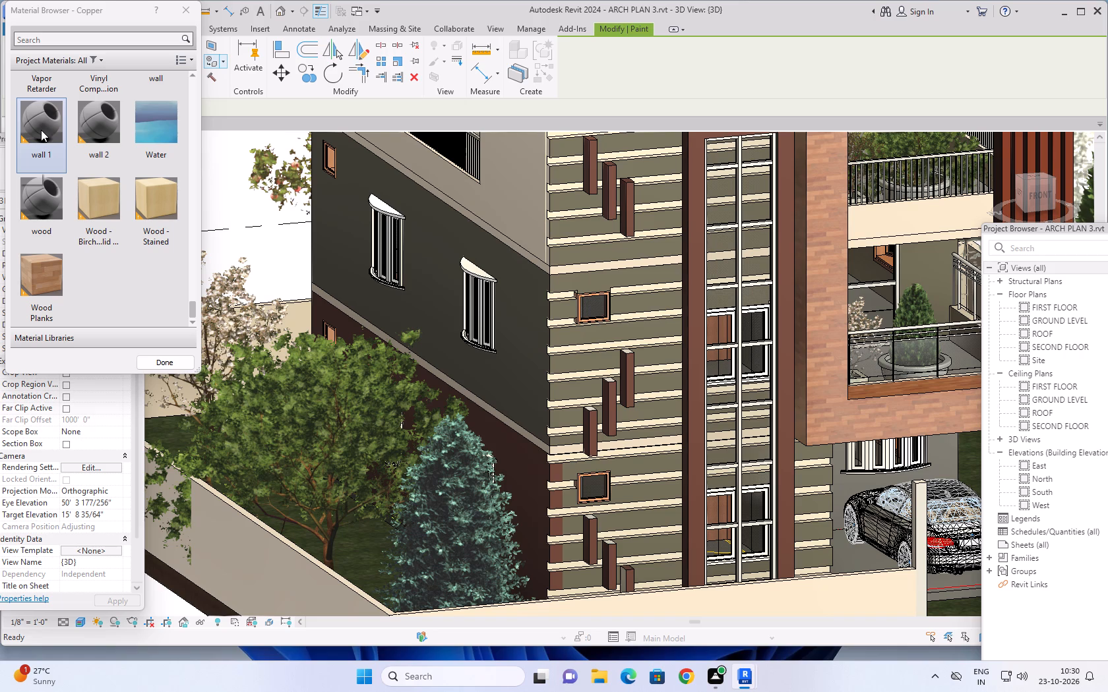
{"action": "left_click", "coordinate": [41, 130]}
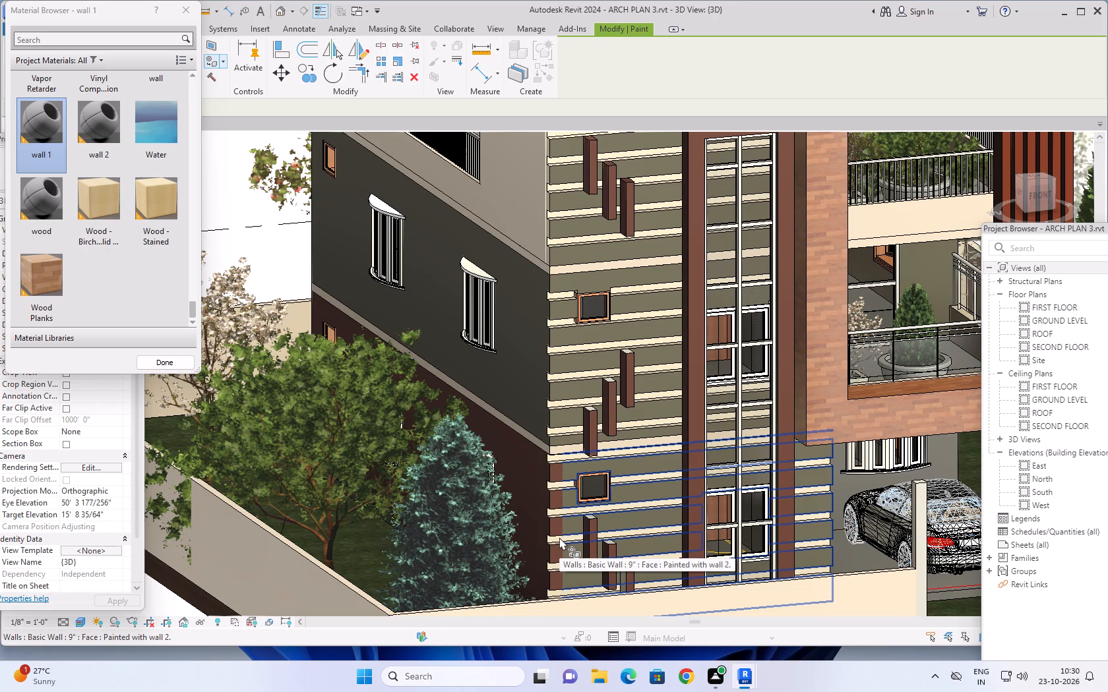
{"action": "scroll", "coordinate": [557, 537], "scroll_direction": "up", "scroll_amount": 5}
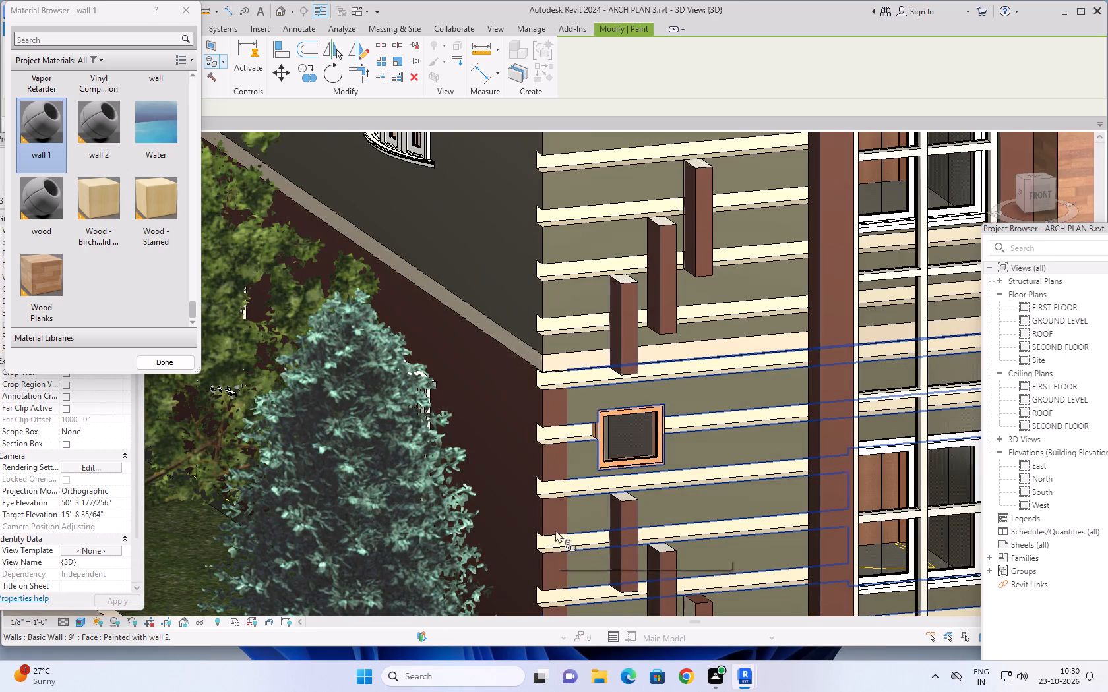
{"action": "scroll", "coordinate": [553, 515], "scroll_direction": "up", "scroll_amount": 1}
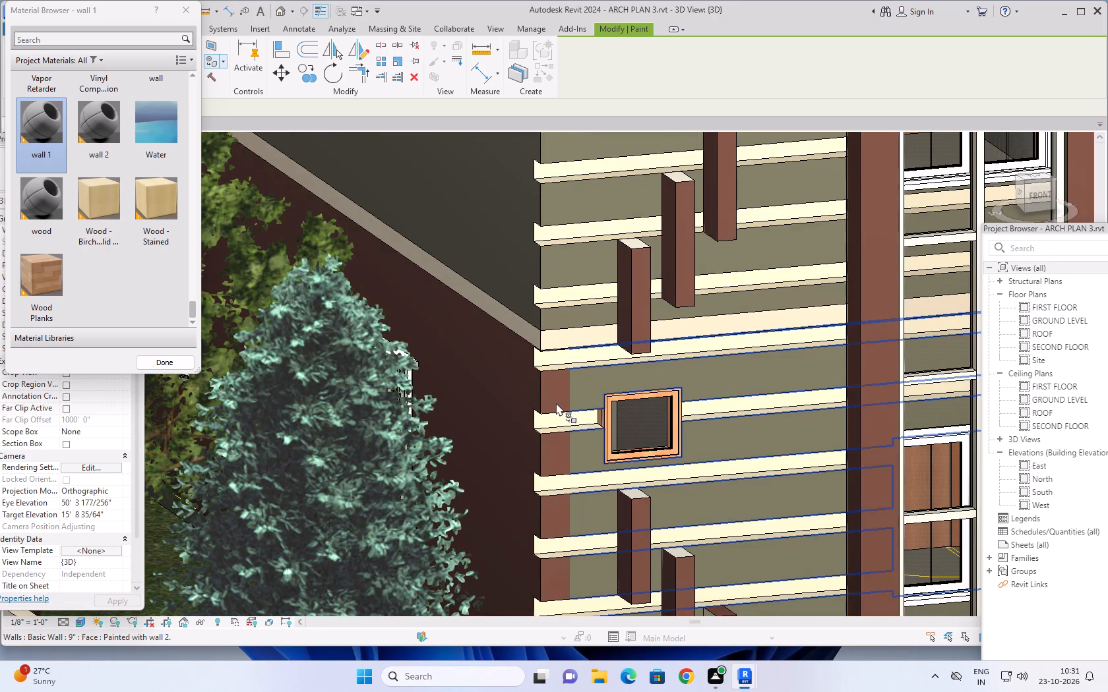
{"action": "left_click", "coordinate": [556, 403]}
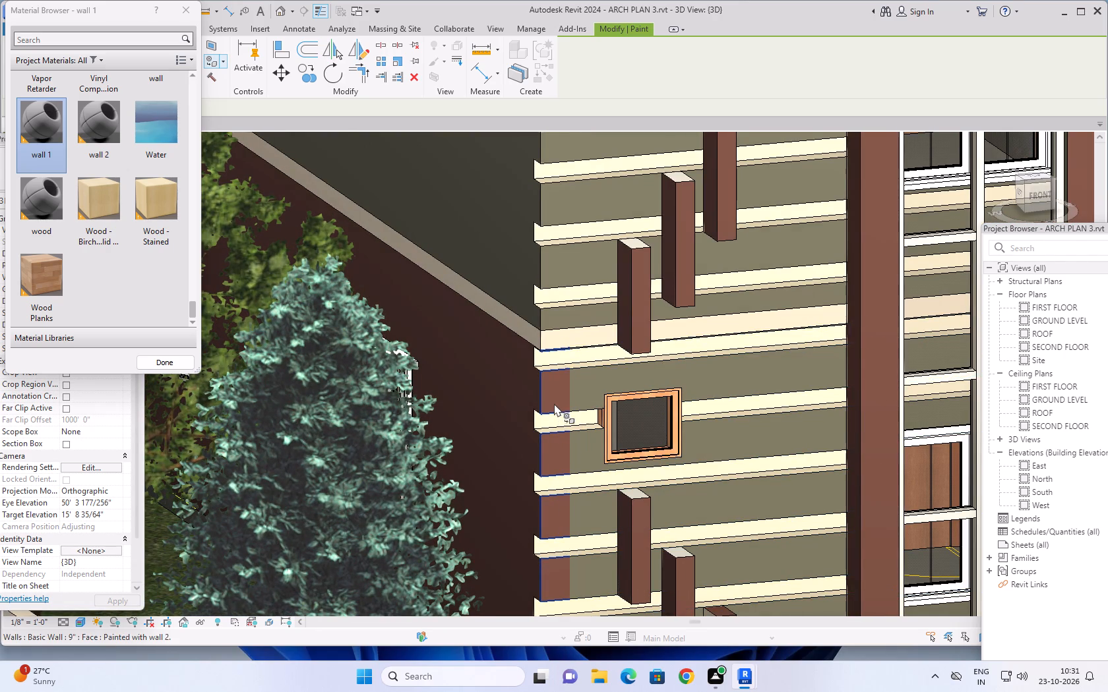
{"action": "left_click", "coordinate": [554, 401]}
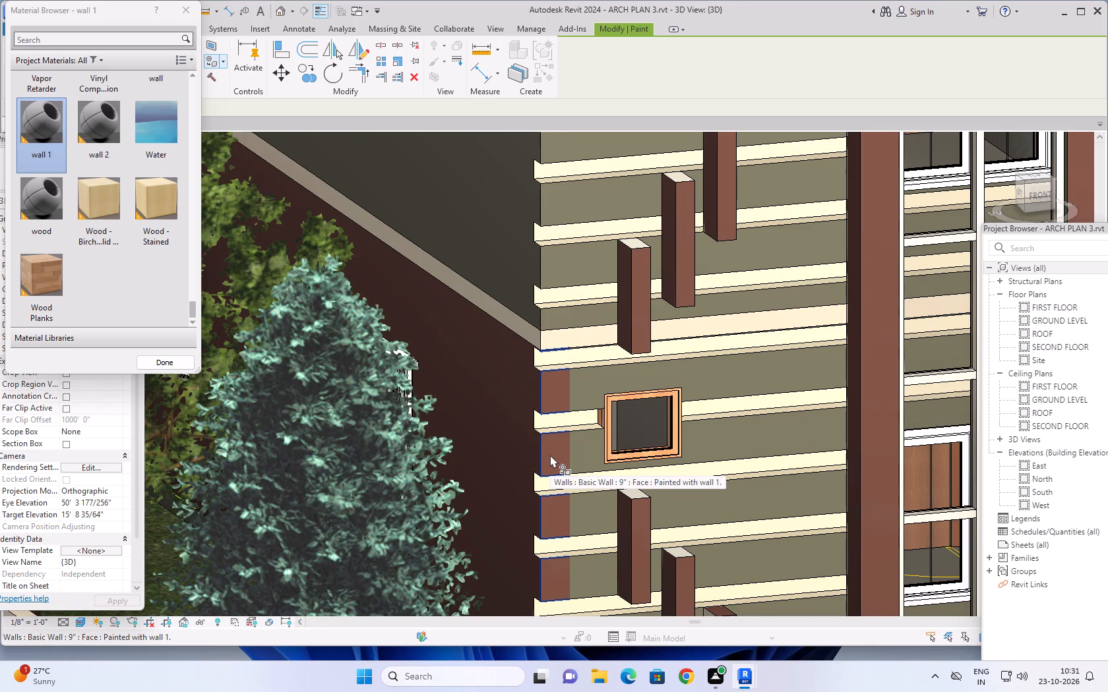
Paint the brown edge strips at the ground-floor corner of the striped front wall with the wall 2 material.
{"action": "left_click", "coordinate": [94, 130]}
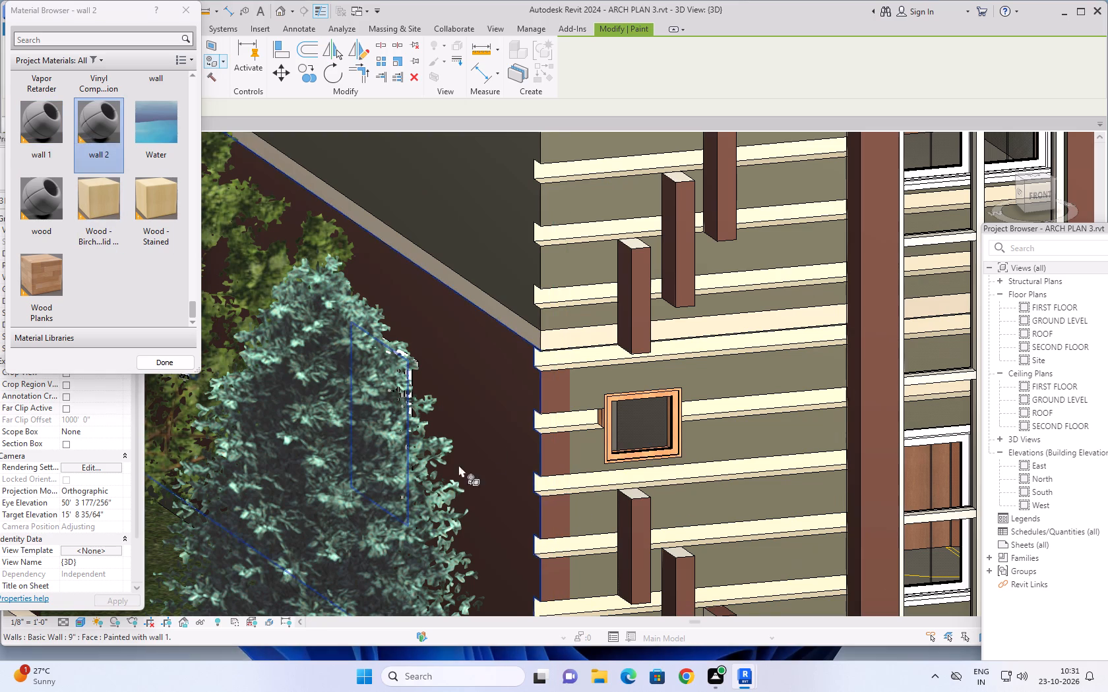
{"action": "left_click", "coordinate": [553, 395]}
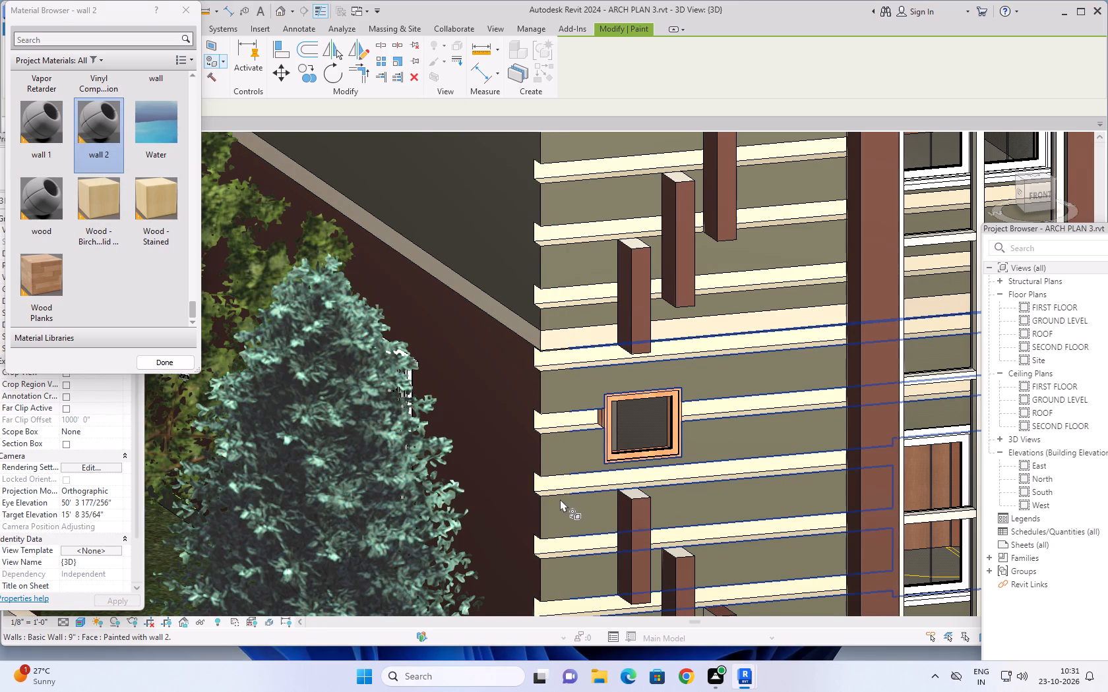
Examine the repainted striped wall corner and the short projecting blocks from a raised viewpoint.
{"action": "scroll", "coordinate": [565, 506], "scroll_direction": "down", "scroll_amount": 2}
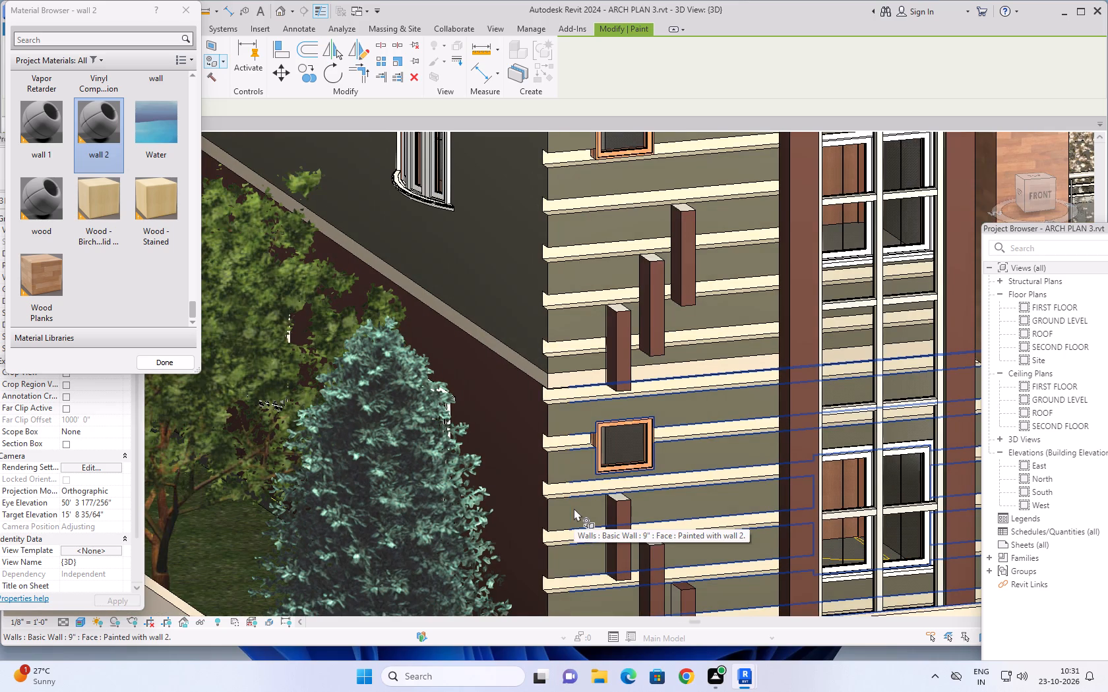
{"action": "scroll", "coordinate": [691, 481], "scroll_direction": "down", "scroll_amount": 1}
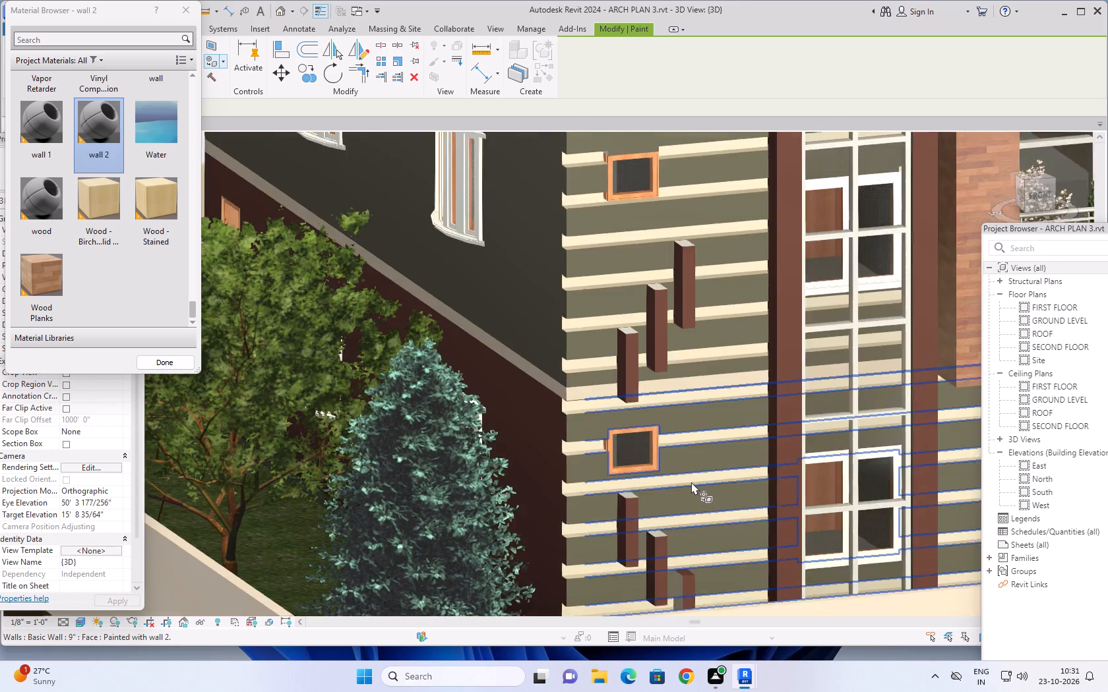
{"action": "scroll", "coordinate": [691, 482], "scroll_direction": "down", "scroll_amount": 3}
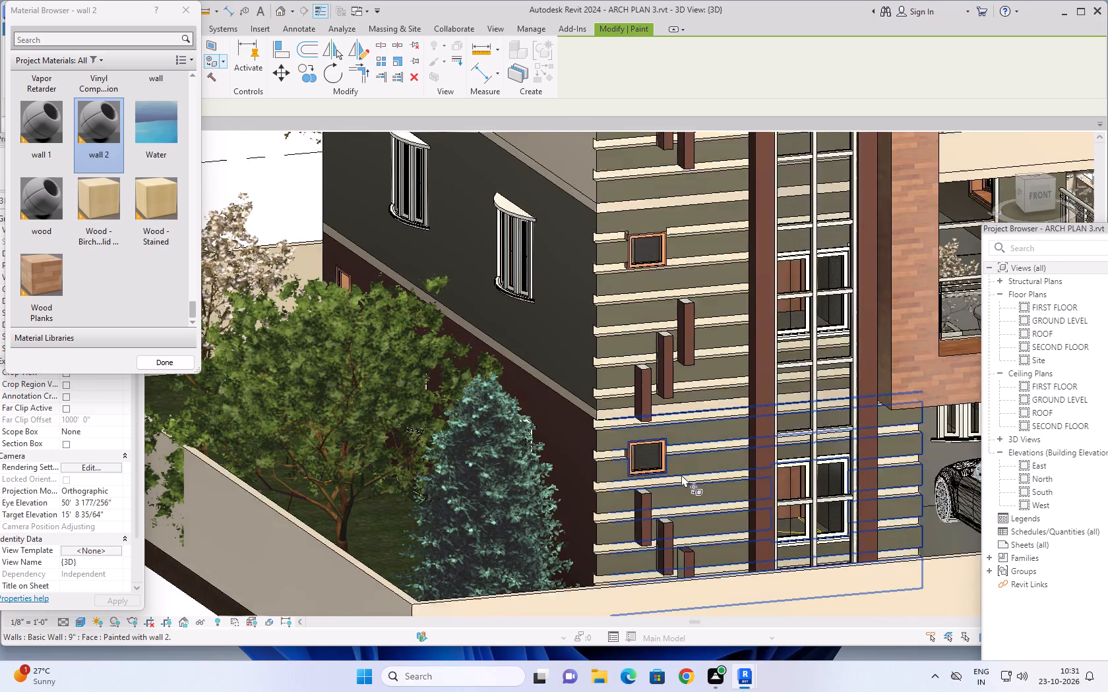
{"action": "scroll", "coordinate": [678, 466], "scroll_direction": "down", "scroll_amount": 1}
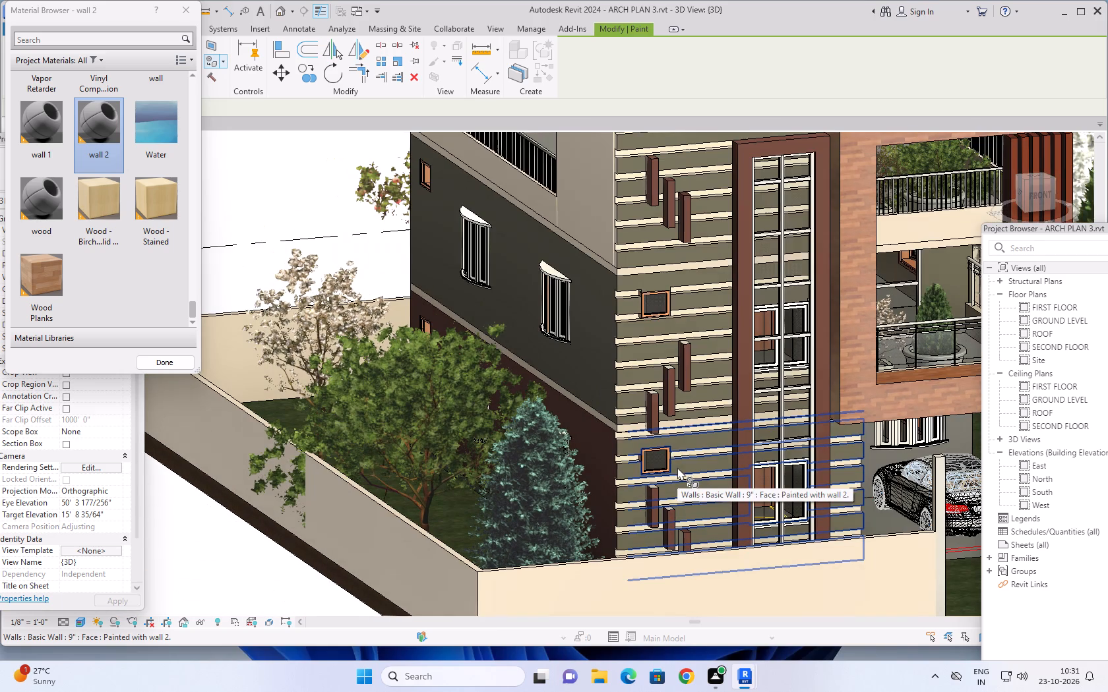
{"action": "middle_click_drag", "start_coordinate": [669, 452], "coordinate": [652, 407]}
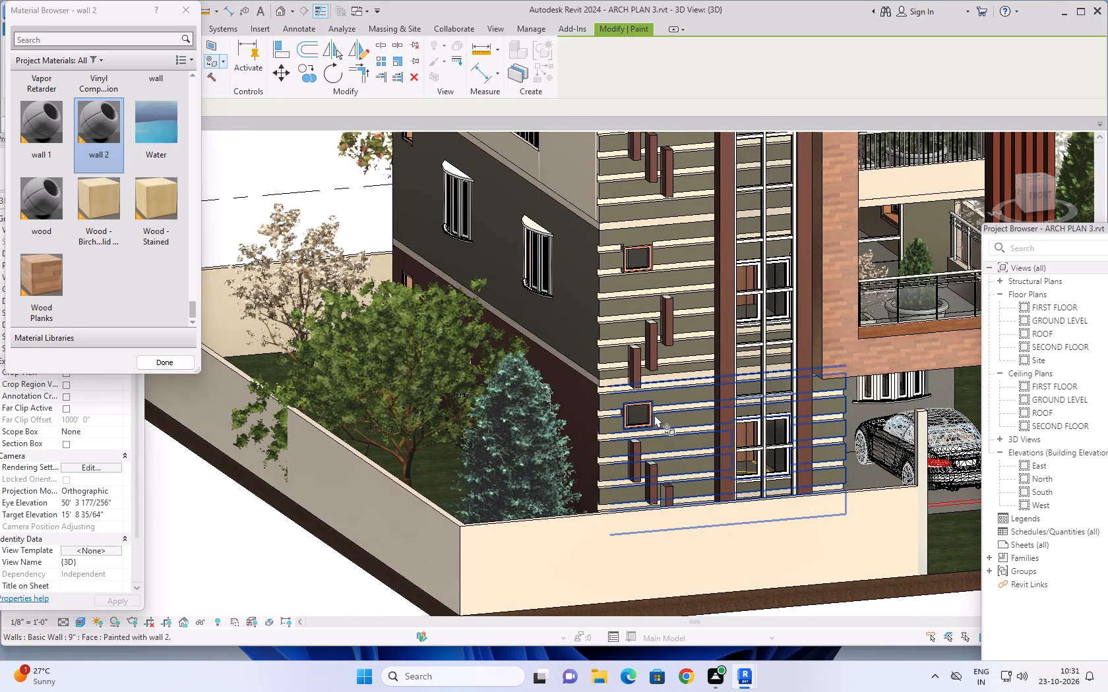
{"action": "middle_click_drag", "start_coordinate": [656, 410], "coordinate": [671, 547], "text": "shift"}
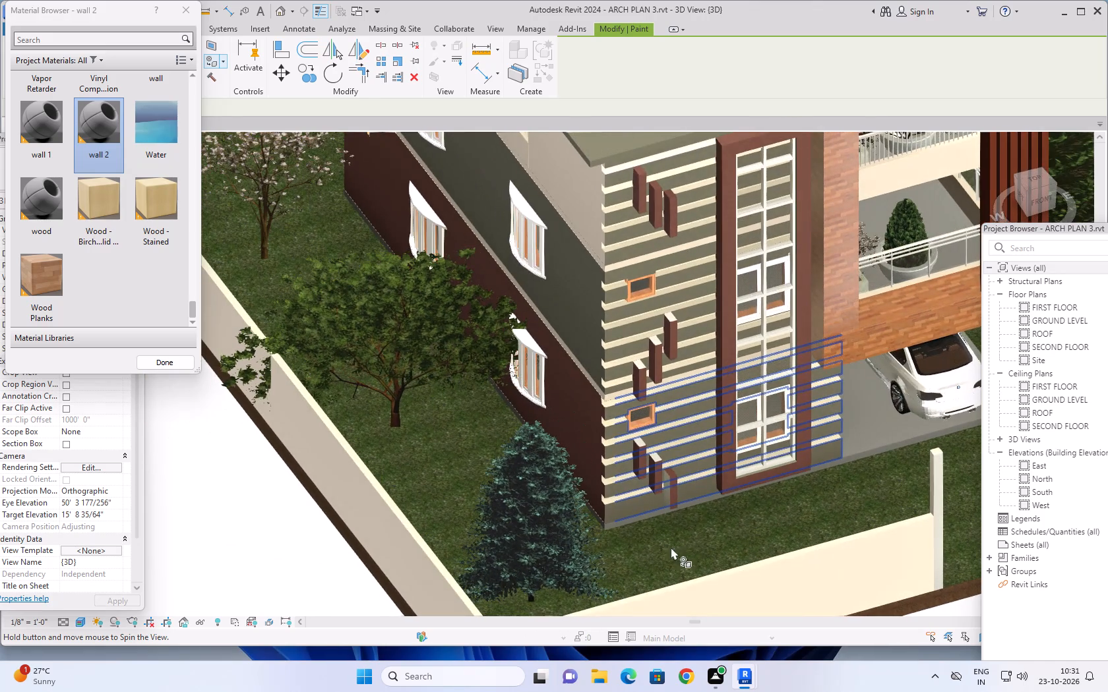
{"action": "middle_click_drag", "start_coordinate": [675, 459], "coordinate": [671, 549]}
{"action": "scroll", "coordinate": [652, 540], "scroll_direction": "up", "scroll_amount": 4}
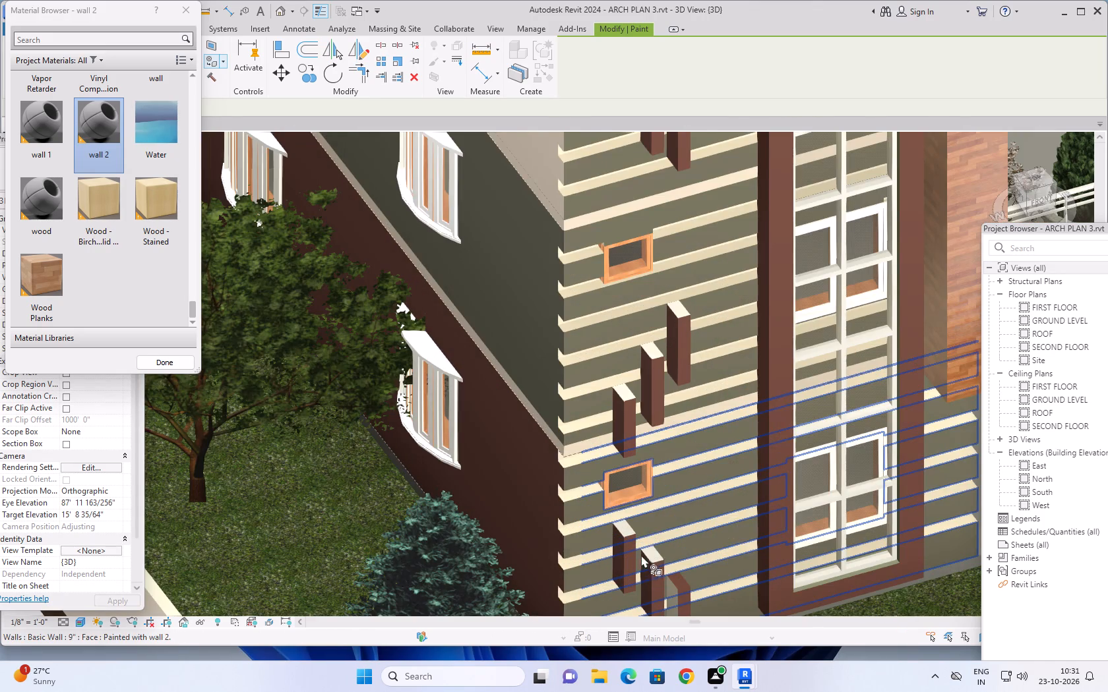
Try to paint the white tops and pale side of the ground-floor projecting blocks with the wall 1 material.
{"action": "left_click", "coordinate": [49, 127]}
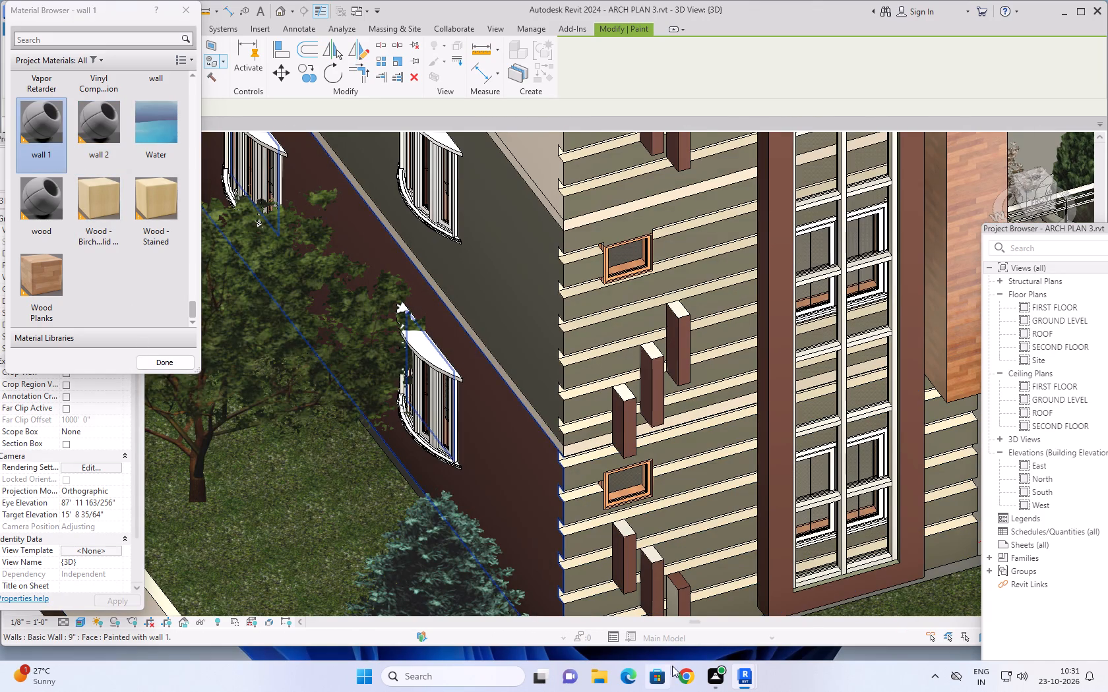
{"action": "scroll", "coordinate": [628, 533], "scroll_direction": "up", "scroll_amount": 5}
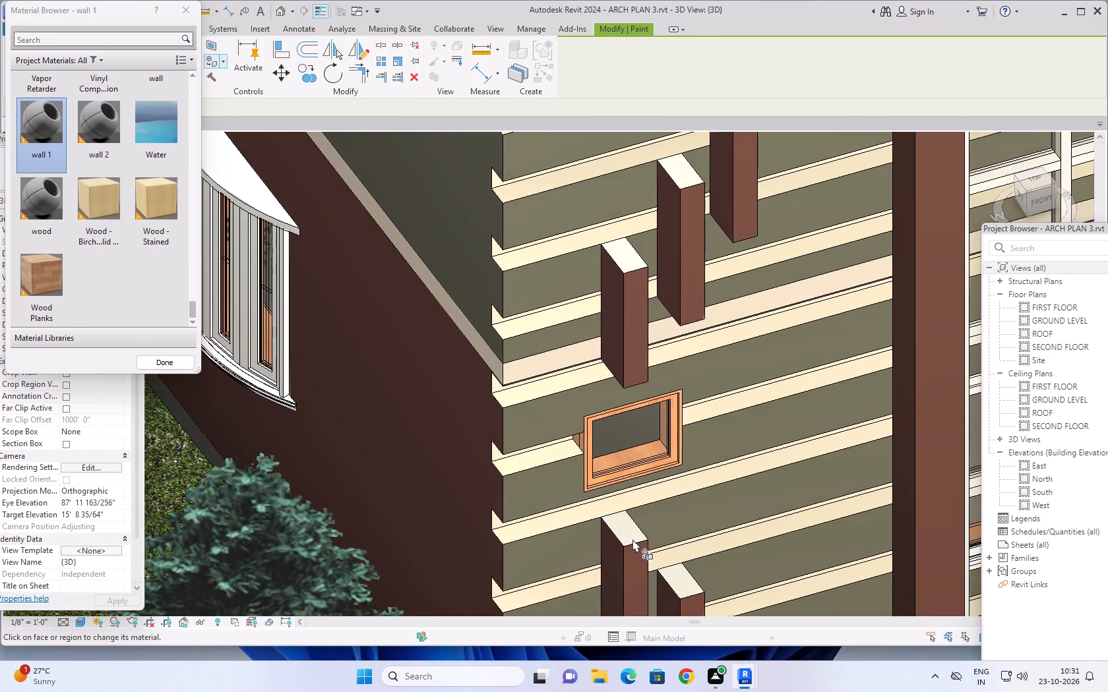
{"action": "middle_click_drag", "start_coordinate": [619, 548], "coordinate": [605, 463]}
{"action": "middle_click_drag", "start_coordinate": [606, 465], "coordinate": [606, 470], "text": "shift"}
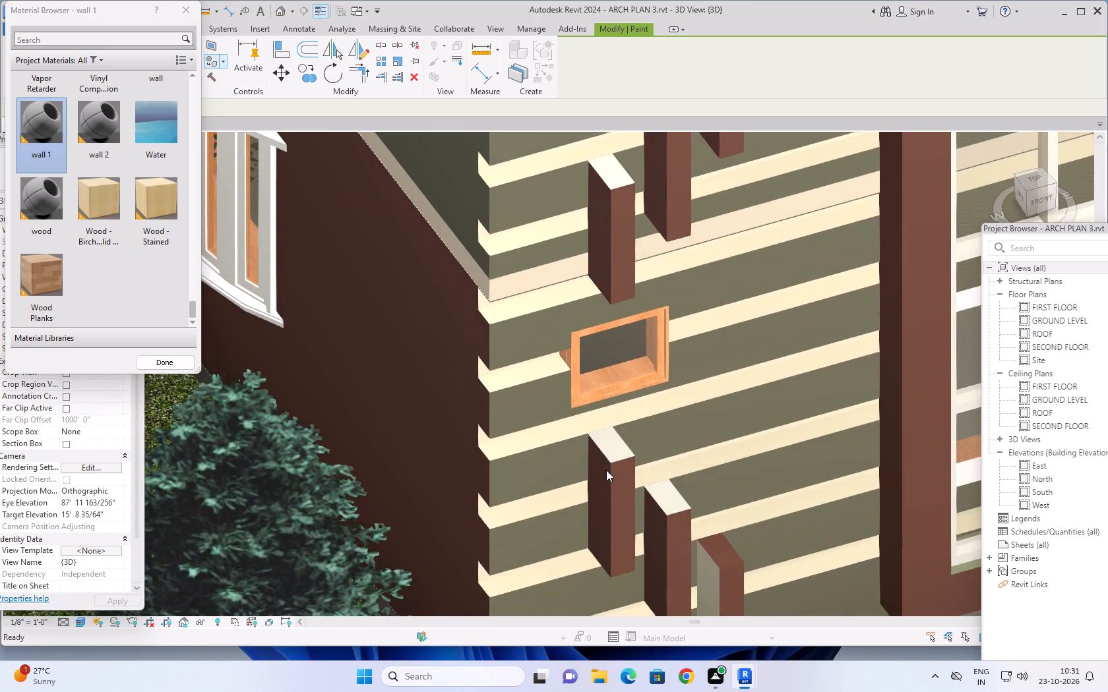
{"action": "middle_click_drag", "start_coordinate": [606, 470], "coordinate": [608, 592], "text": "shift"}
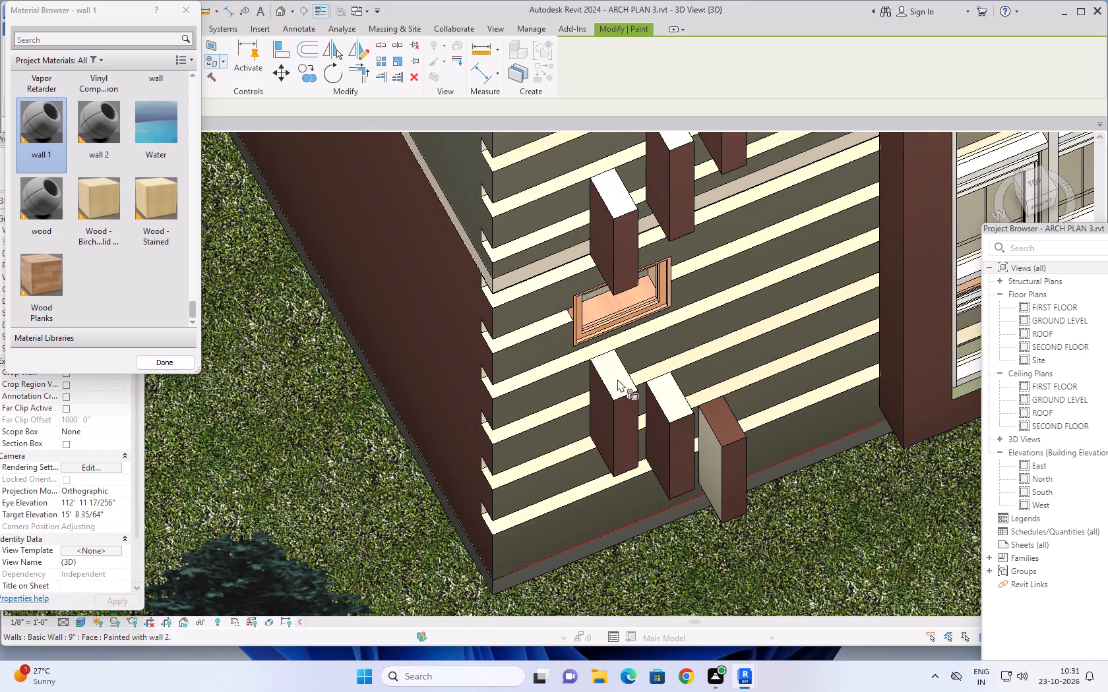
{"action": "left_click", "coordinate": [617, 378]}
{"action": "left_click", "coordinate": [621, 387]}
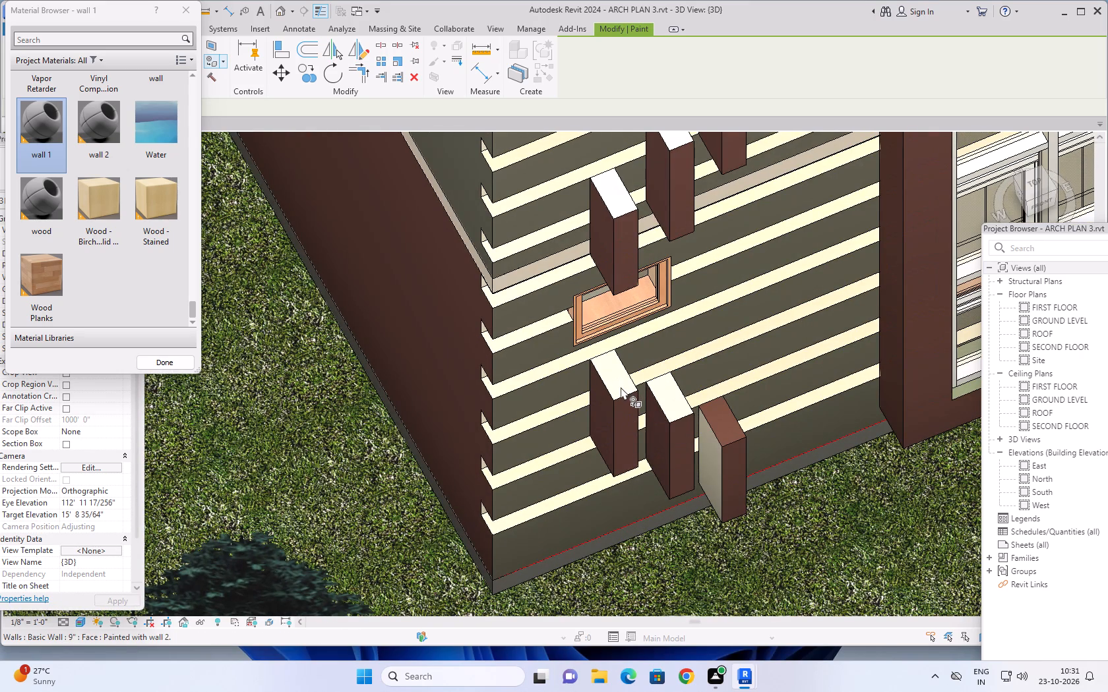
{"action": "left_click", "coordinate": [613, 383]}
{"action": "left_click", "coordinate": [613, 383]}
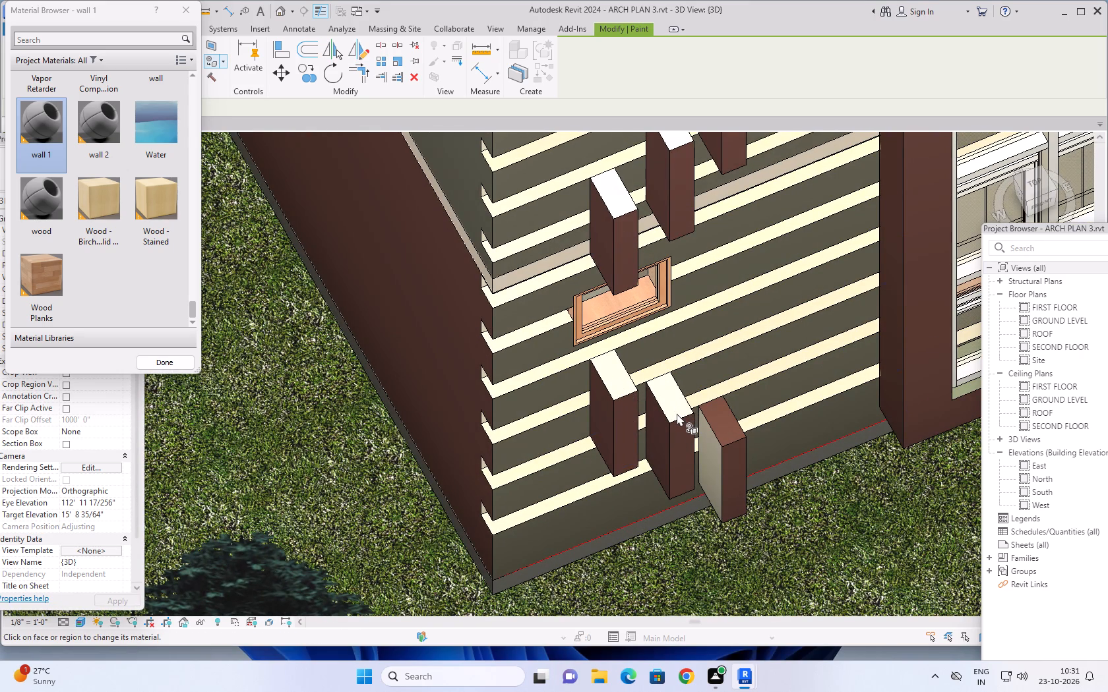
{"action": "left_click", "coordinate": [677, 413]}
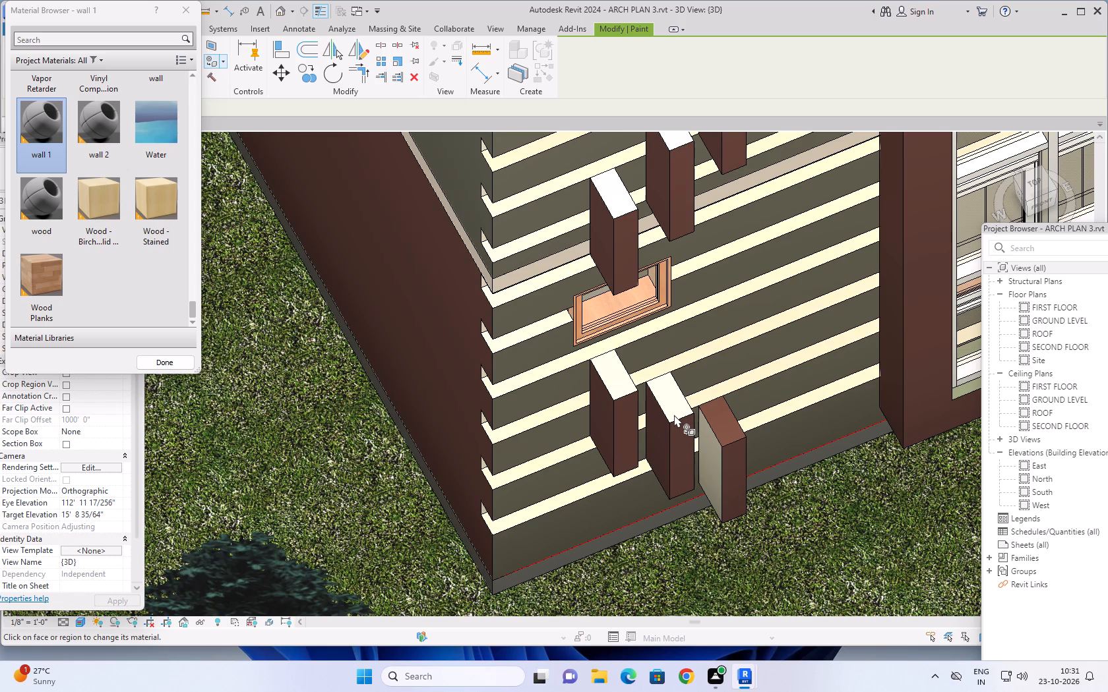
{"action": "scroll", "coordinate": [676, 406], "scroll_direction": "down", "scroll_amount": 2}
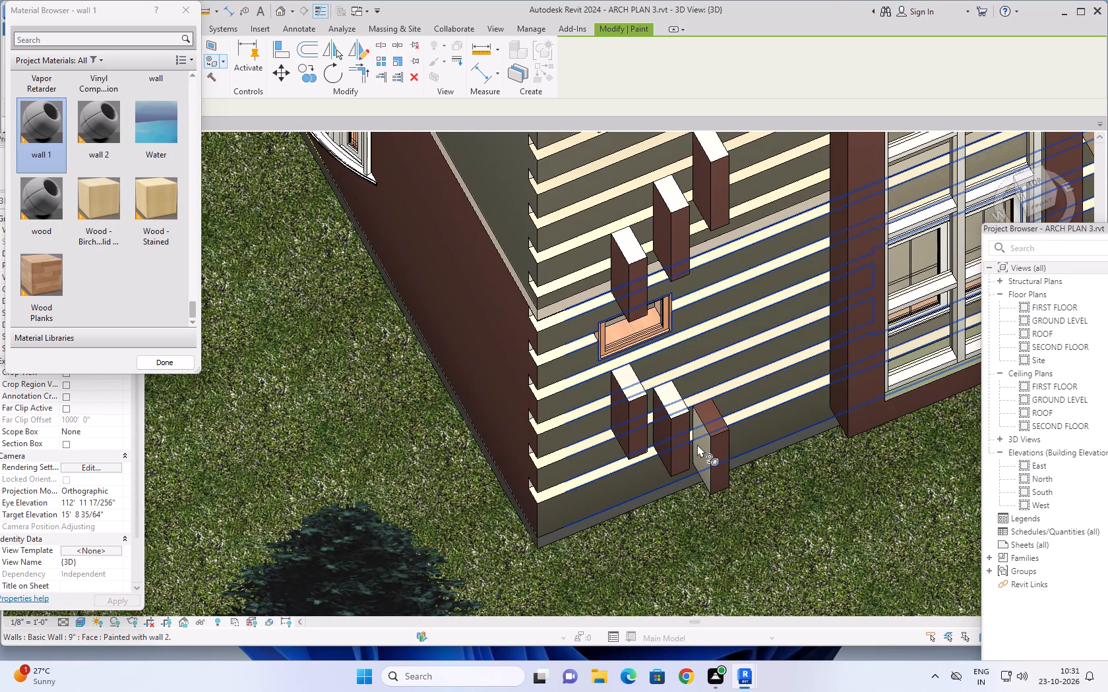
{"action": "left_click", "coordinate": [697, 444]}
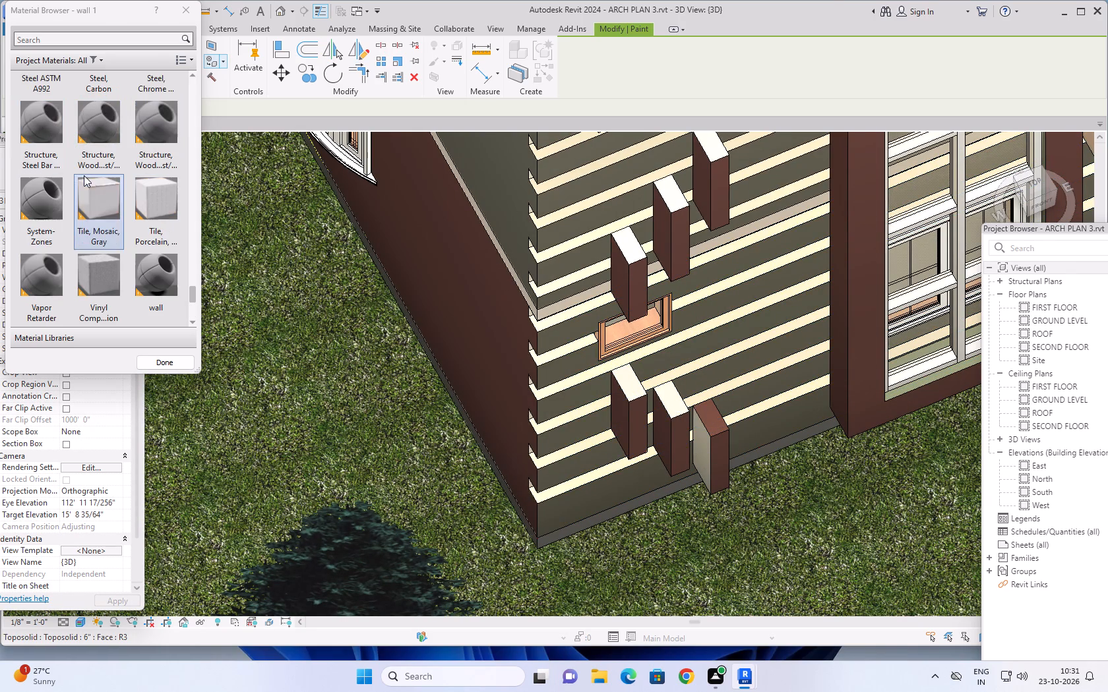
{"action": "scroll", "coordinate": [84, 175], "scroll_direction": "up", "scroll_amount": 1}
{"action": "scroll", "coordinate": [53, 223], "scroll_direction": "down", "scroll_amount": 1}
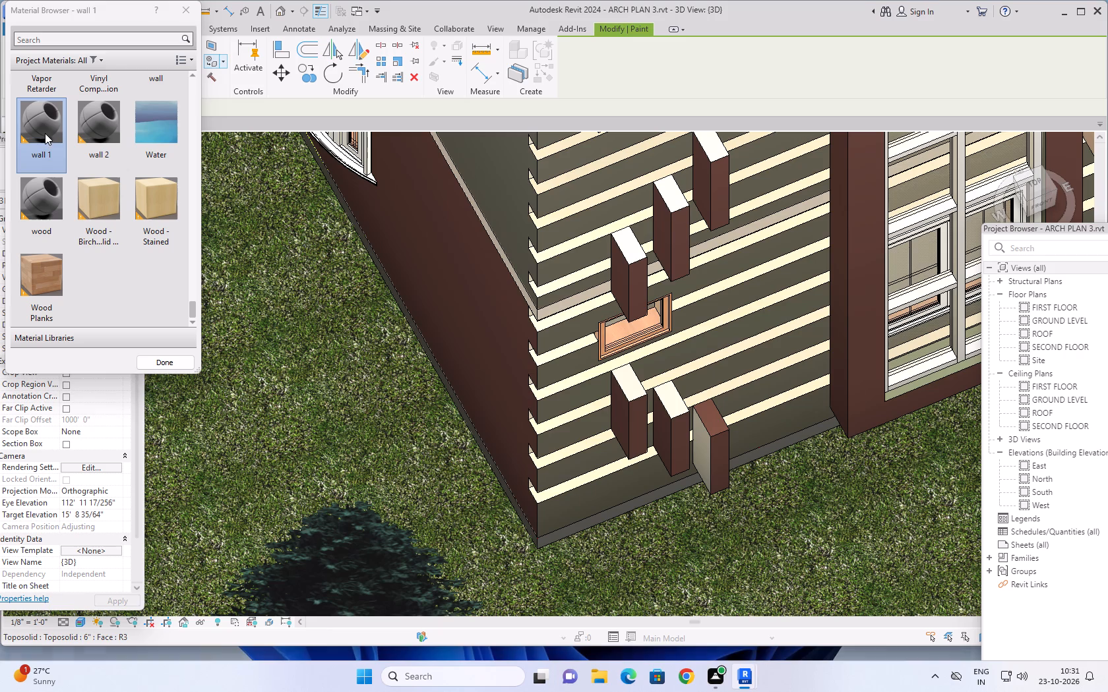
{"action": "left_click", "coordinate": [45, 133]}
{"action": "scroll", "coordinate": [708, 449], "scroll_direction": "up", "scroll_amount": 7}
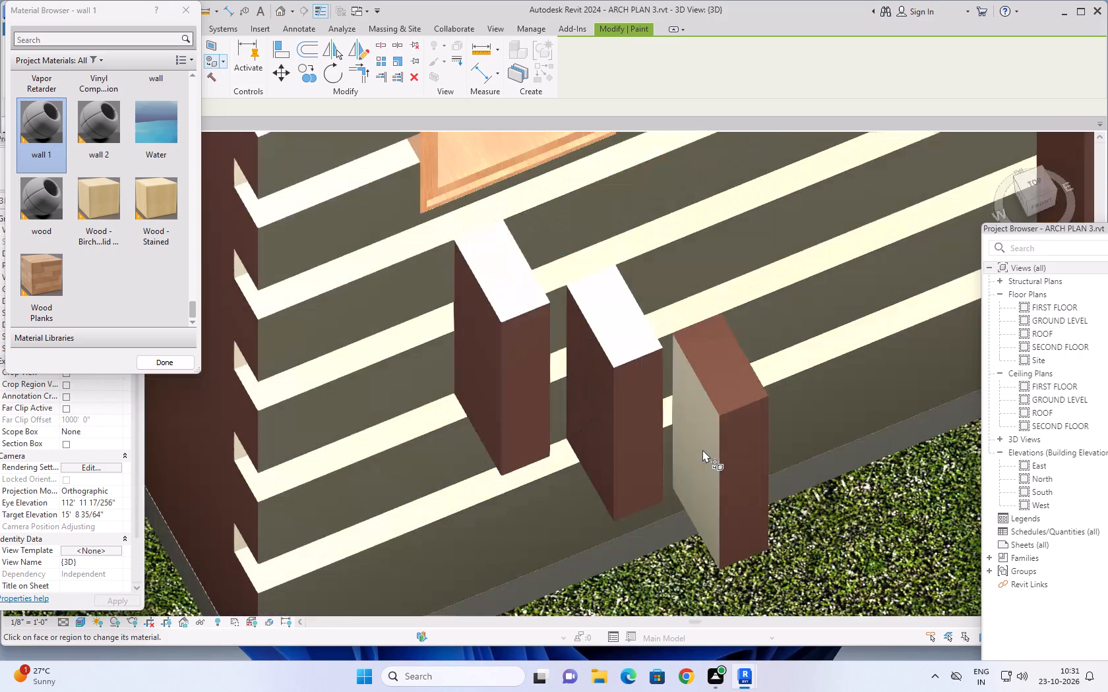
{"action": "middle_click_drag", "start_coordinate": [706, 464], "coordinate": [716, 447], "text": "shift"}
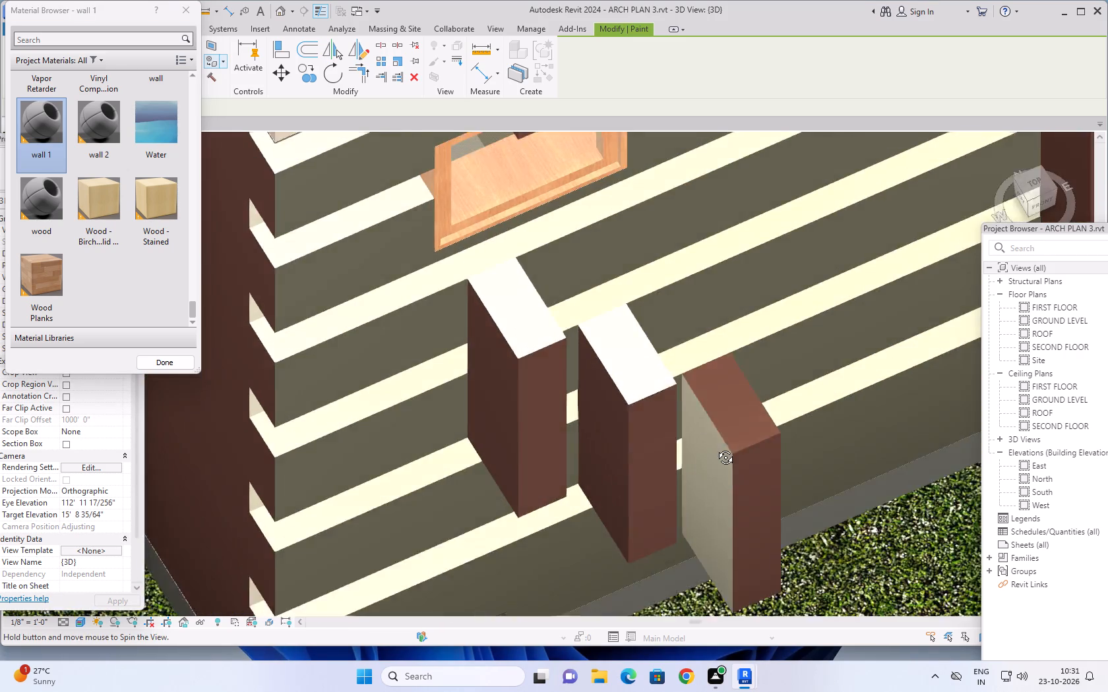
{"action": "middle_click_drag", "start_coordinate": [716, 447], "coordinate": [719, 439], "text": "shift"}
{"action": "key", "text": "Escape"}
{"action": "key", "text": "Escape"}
Edit the projecting-block model in place and paint the ground-floor blocks' two white tops and one pale side with wall 1.
{"action": "scroll", "coordinate": [716, 448], "scroll_direction": "down", "scroll_amount": 4}
{"action": "middle_click_drag", "start_coordinate": [711, 459], "coordinate": [682, 446]}
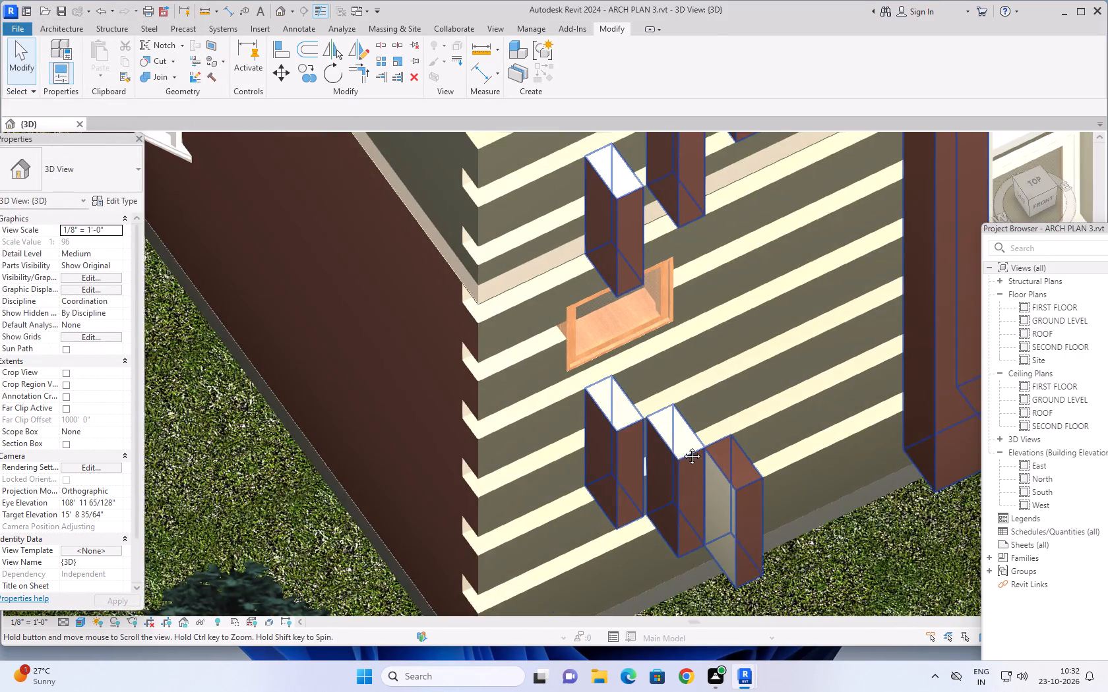
{"action": "middle_click_drag", "start_coordinate": [682, 446], "coordinate": [620, 425]}
{"action": "left_click", "coordinate": [857, 391]}
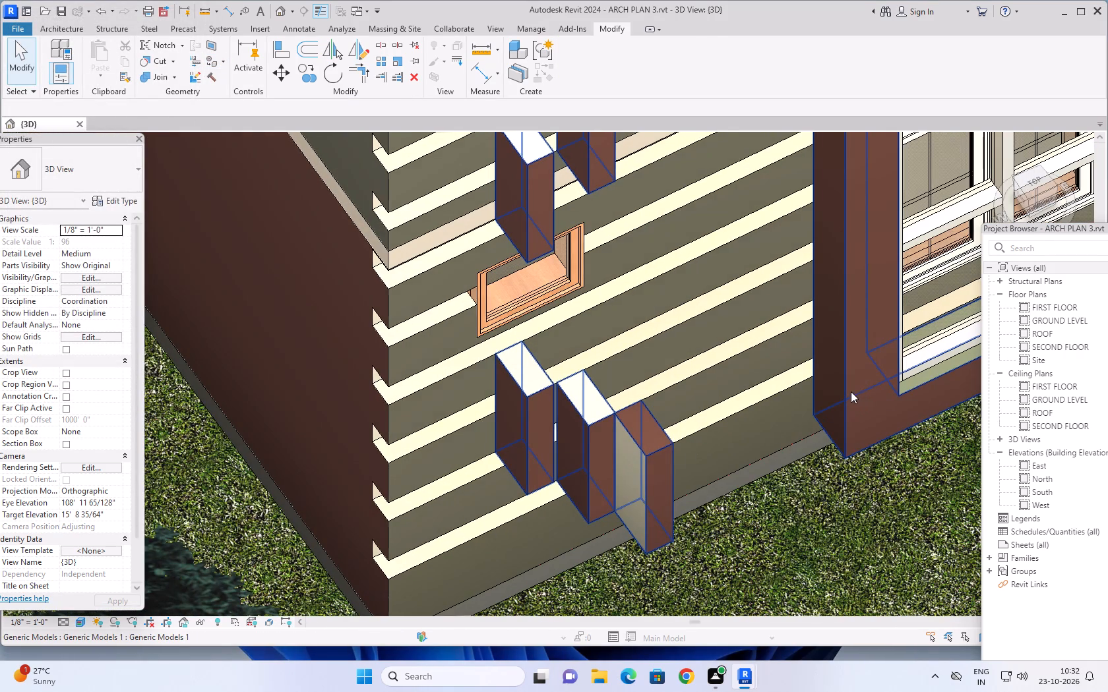
{"action": "left_click", "coordinate": [580, 72]}
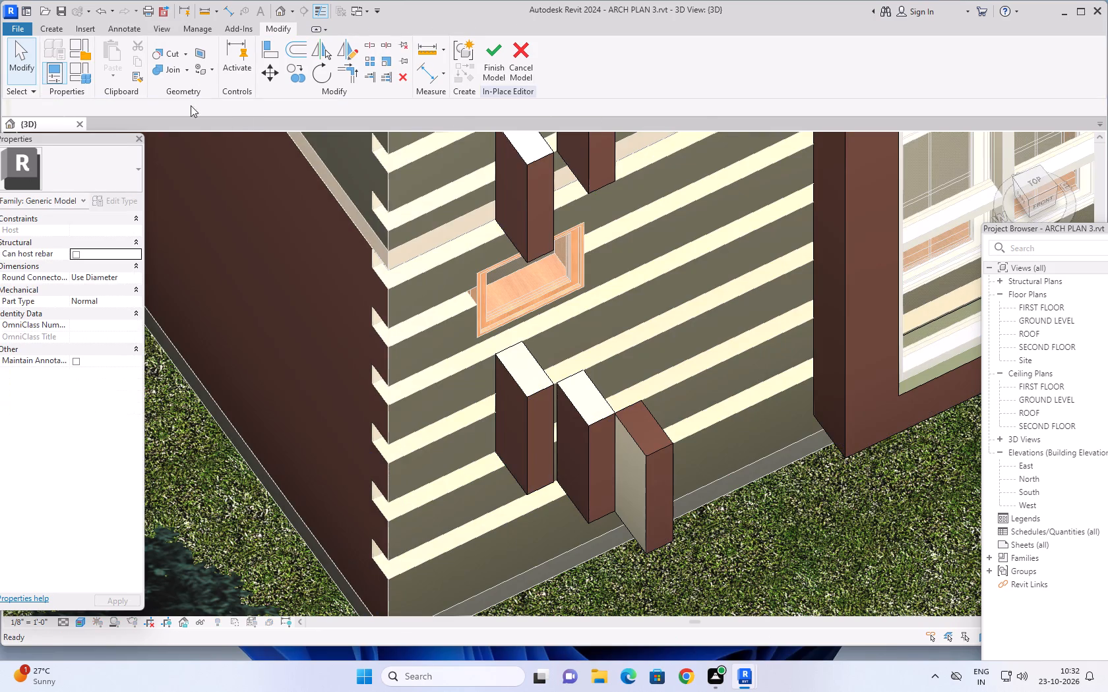
{"action": "left_click", "coordinate": [200, 67]}
{"action": "left_click", "coordinate": [43, 185]}
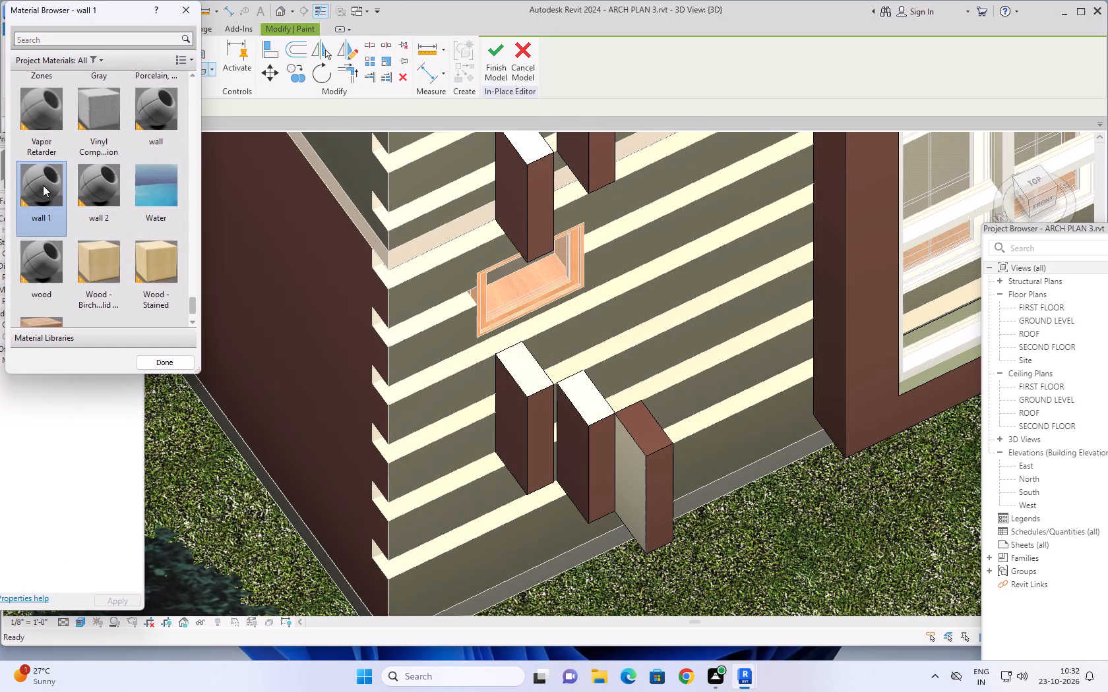
{"action": "left_click", "coordinate": [531, 374]}
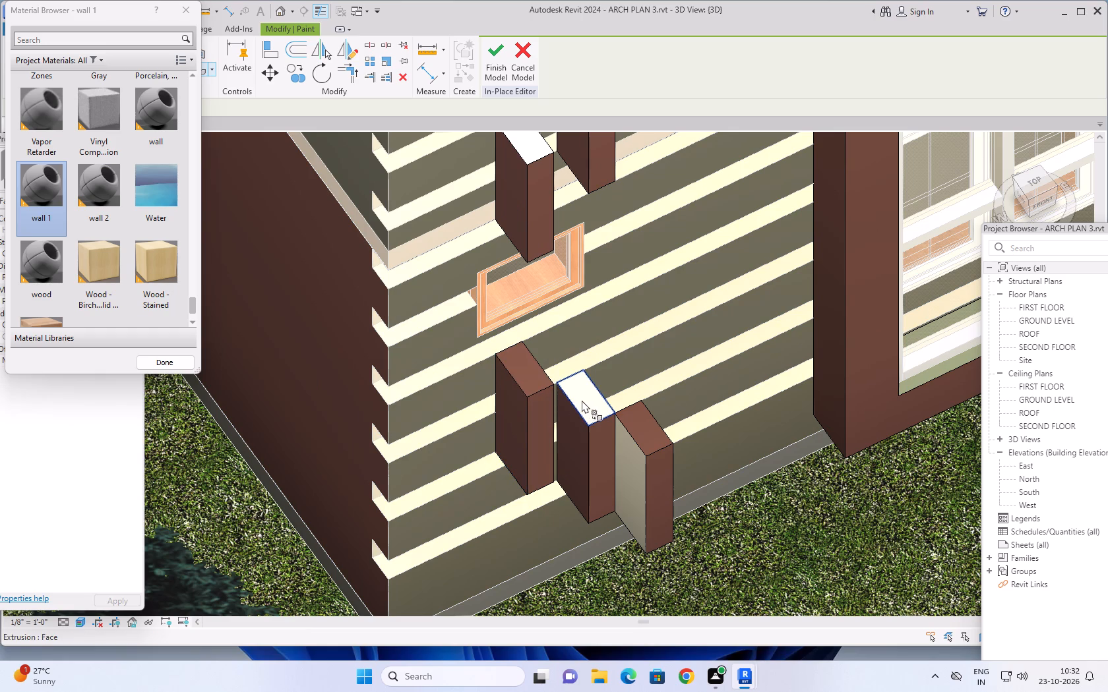
{"action": "left_click", "coordinate": [582, 400]}
{"action": "left_click", "coordinate": [633, 457]}
Paint the white top faces of the three projecting blocks in the middle group with wall 1.
{"action": "scroll", "coordinate": [644, 427], "scroll_direction": "down", "scroll_amount": 3}
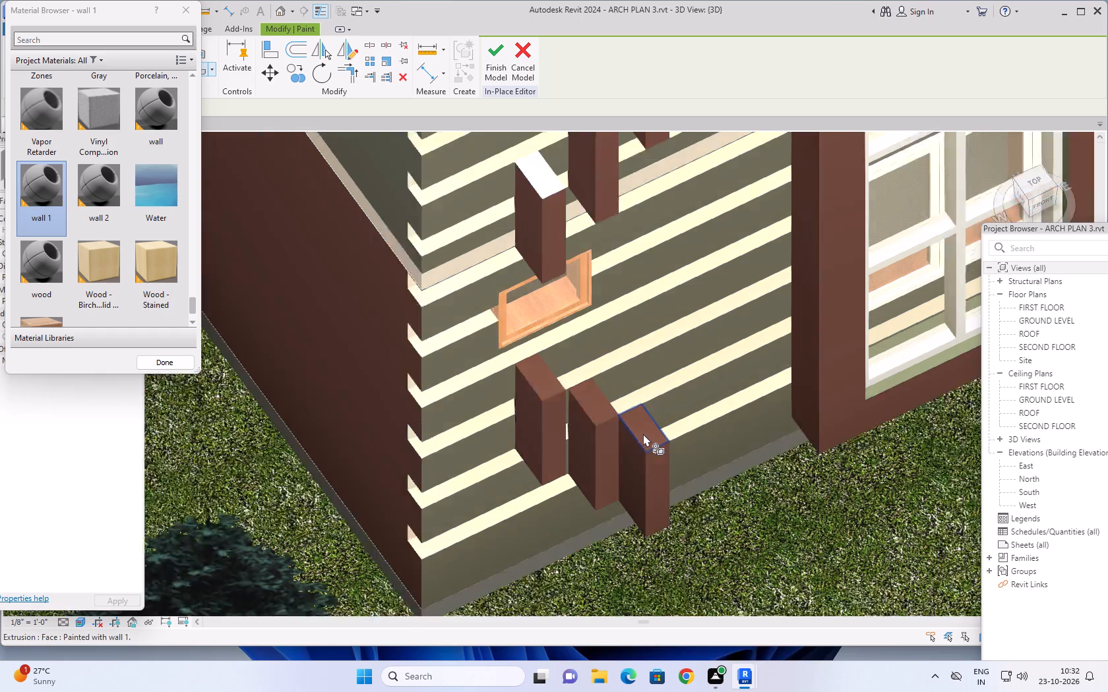
{"action": "scroll", "coordinate": [628, 430], "scroll_direction": "down", "scroll_amount": 3}
{"action": "middle_click_drag", "start_coordinate": [610, 367], "coordinate": [588, 476]}
{"action": "scroll", "coordinate": [577, 388], "scroll_direction": "down", "scroll_amount": 2}
{"action": "scroll", "coordinate": [564, 404], "scroll_direction": "up", "scroll_amount": 5}
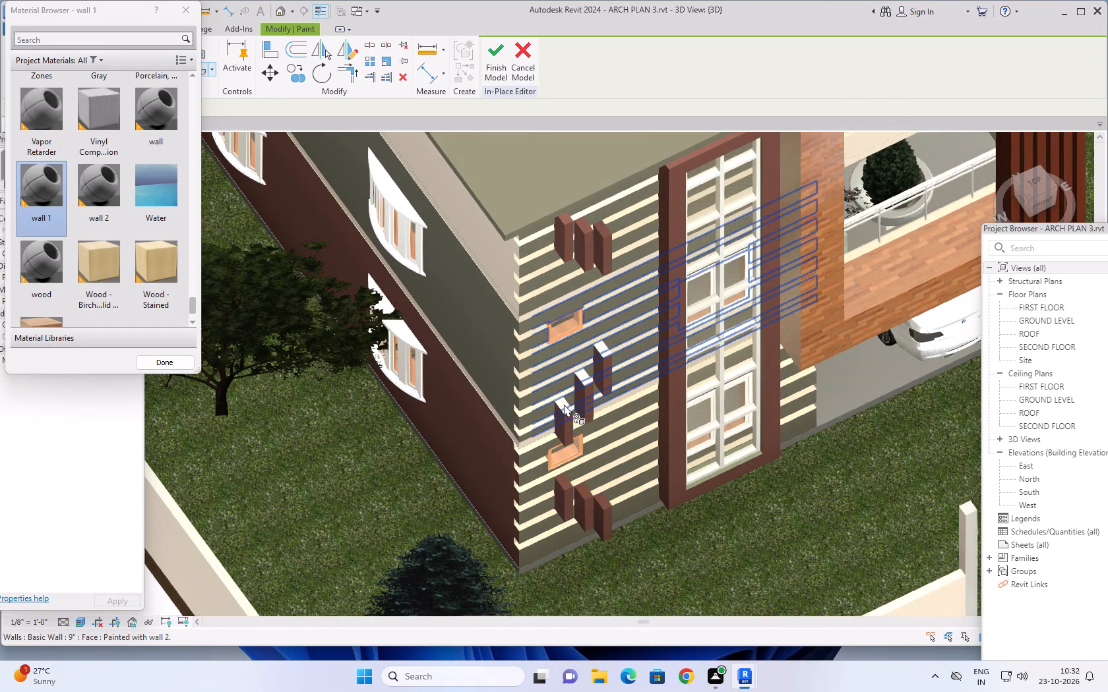
{"action": "scroll", "coordinate": [564, 404], "scroll_direction": "up", "scroll_amount": 4}
{"action": "left_click", "coordinate": [561, 409]}
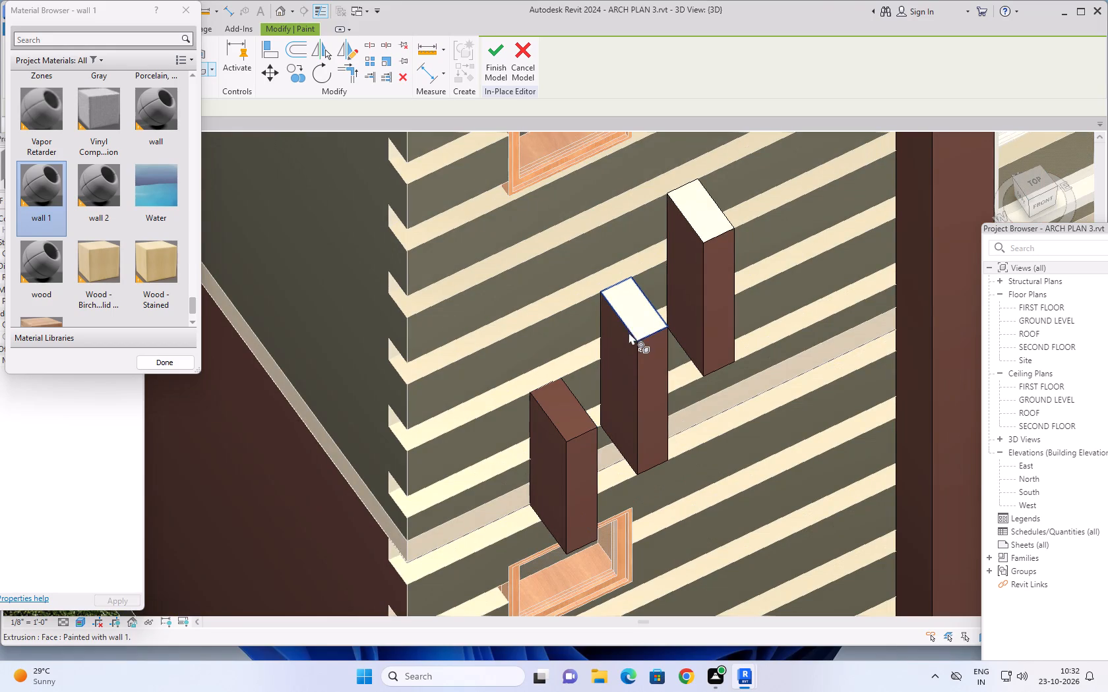
{"action": "left_click", "coordinate": [636, 314]}
{"action": "left_click", "coordinate": [702, 204]}
Paint the white opposite side face of the lowest projecting block near the ground with wall 1.
{"action": "scroll", "coordinate": [661, 308], "scroll_direction": "down", "scroll_amount": 3}
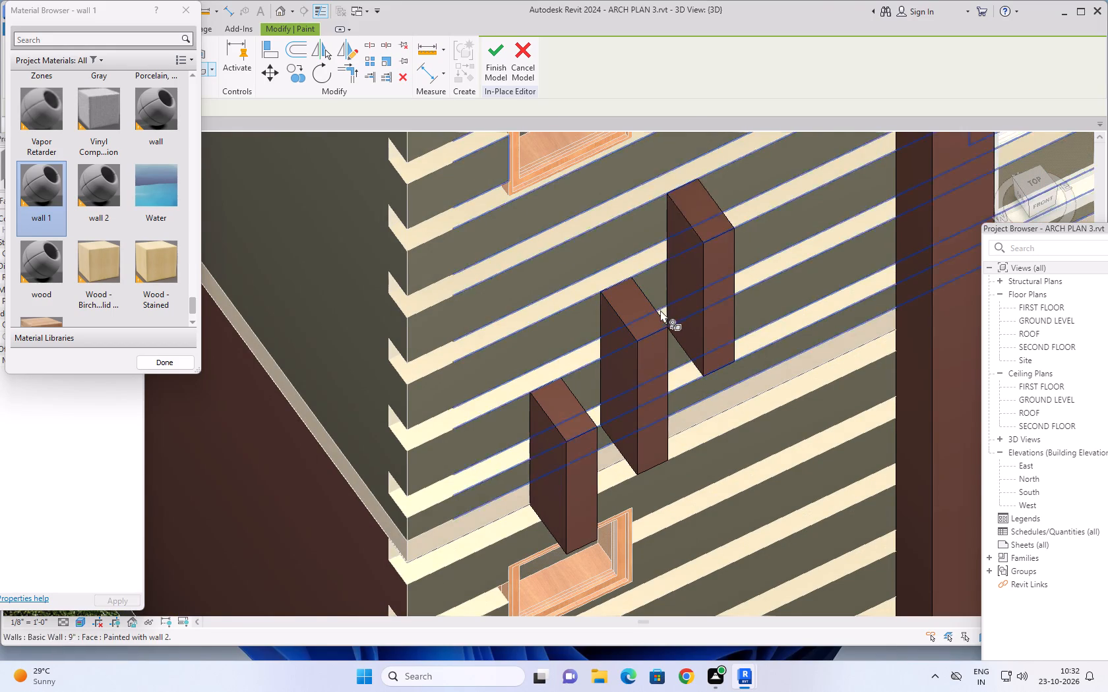
{"action": "scroll", "coordinate": [659, 312], "scroll_direction": "down", "scroll_amount": 8}
{"action": "middle_click_drag", "start_coordinate": [651, 268], "coordinate": [638, 321]}
{"action": "middle_click_drag", "start_coordinate": [658, 403], "coordinate": [580, 229], "text": "shift"}
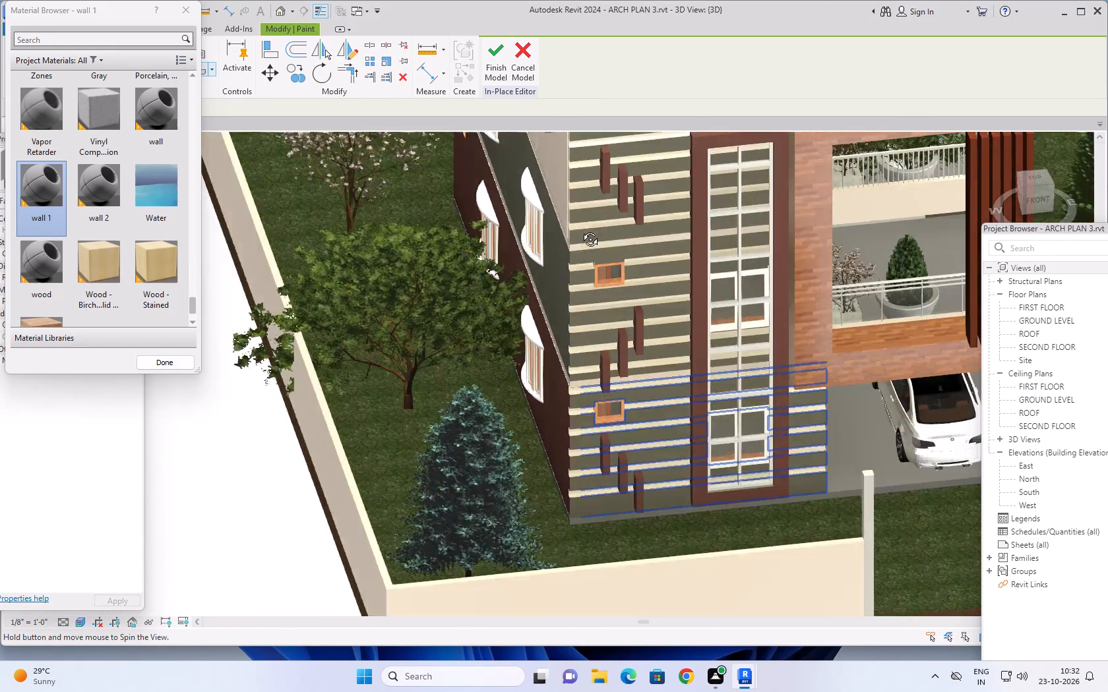
{"action": "middle_click_drag", "start_coordinate": [580, 229], "coordinate": [500, 301], "text": "shift"}
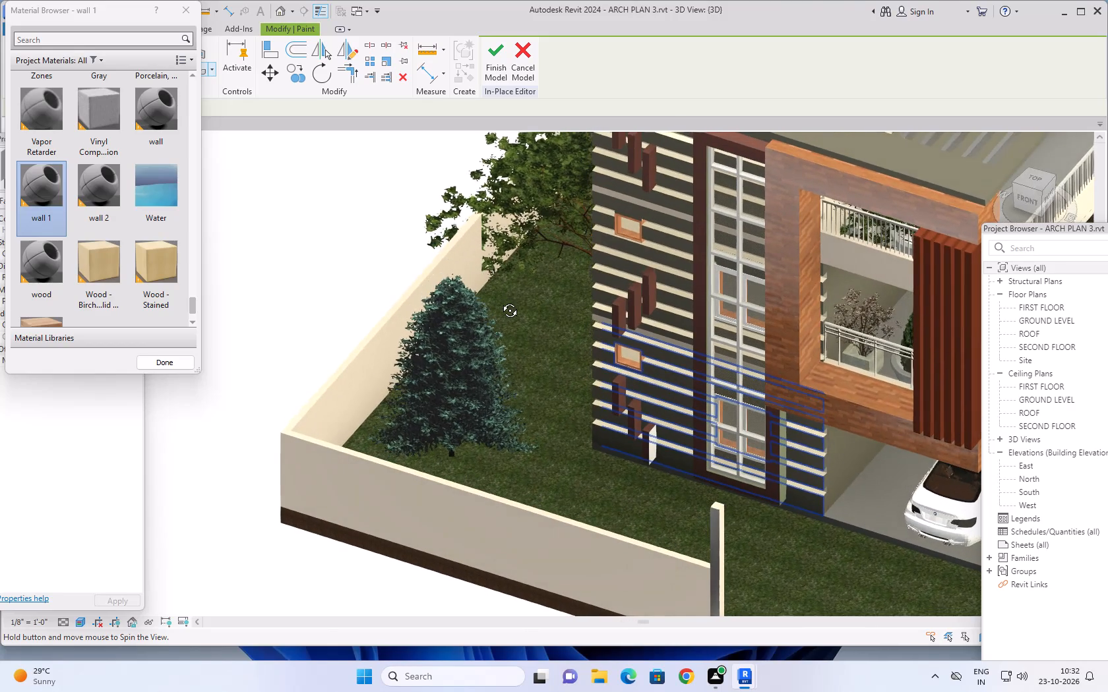
{"action": "middle_click_drag", "start_coordinate": [500, 301], "coordinate": [491, 304], "text": "shift"}
{"action": "scroll", "coordinate": [648, 458], "scroll_direction": "up", "scroll_amount": 9}
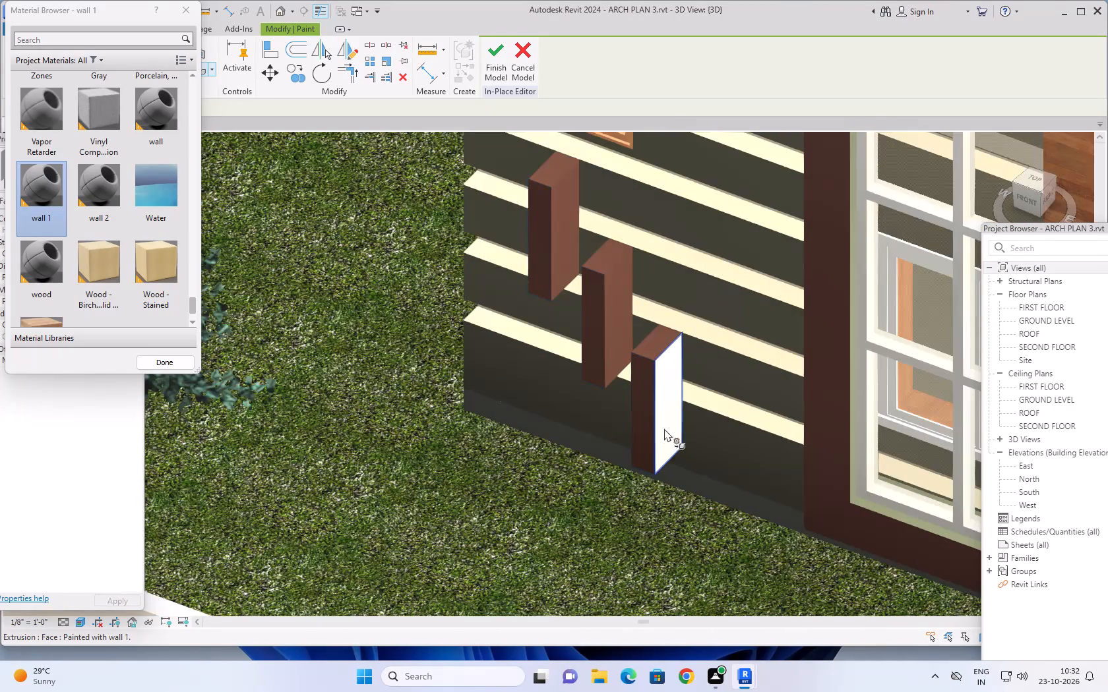
{"action": "left_click", "coordinate": [662, 417]}
Paint the front and both side faces of the gate post at the end of the front boundary wall with wall 1.
{"action": "scroll", "coordinate": [605, 473], "scroll_direction": "down", "scroll_amount": 6}
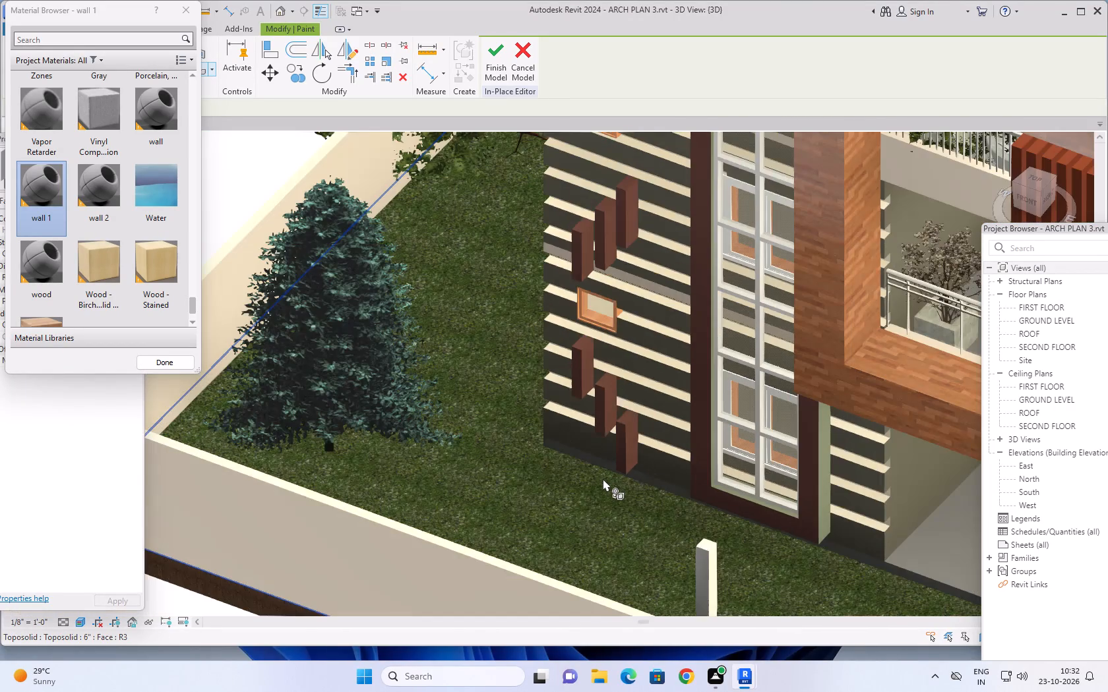
{"action": "middle_click_drag", "start_coordinate": [603, 478], "coordinate": [739, 338], "text": "shift"}
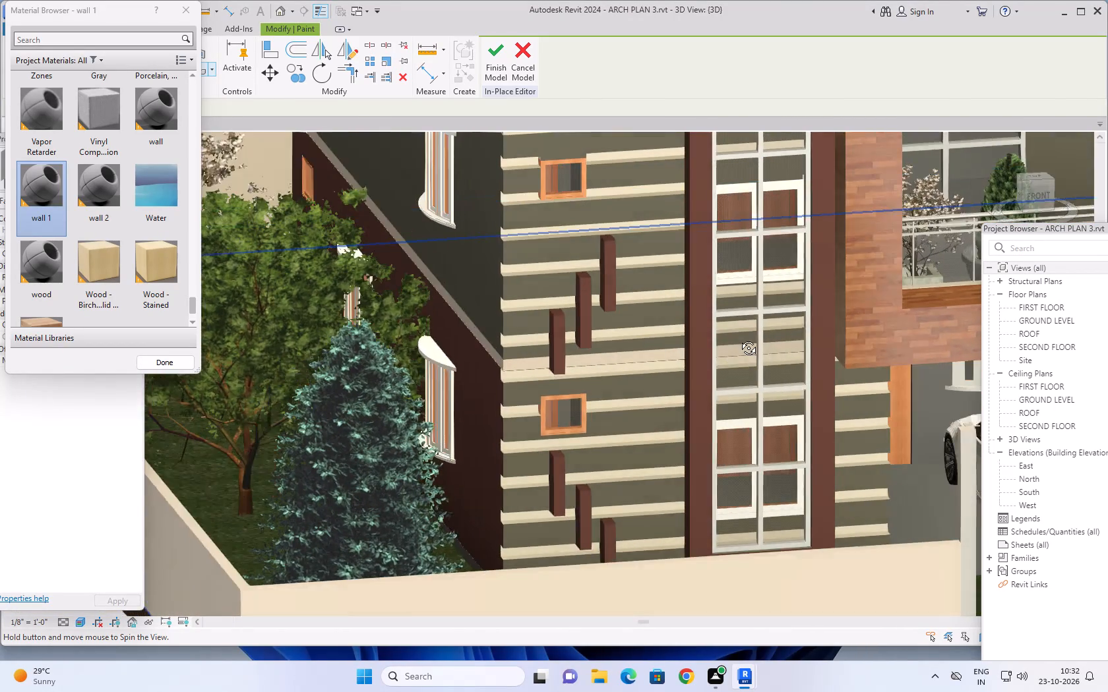
{"action": "middle_click_drag", "start_coordinate": [739, 338], "coordinate": [743, 337], "text": "shift"}
{"action": "scroll", "coordinate": [741, 388], "scroll_direction": "down", "scroll_amount": 6}
{"action": "middle_click_drag", "start_coordinate": [781, 424], "coordinate": [679, 420]}
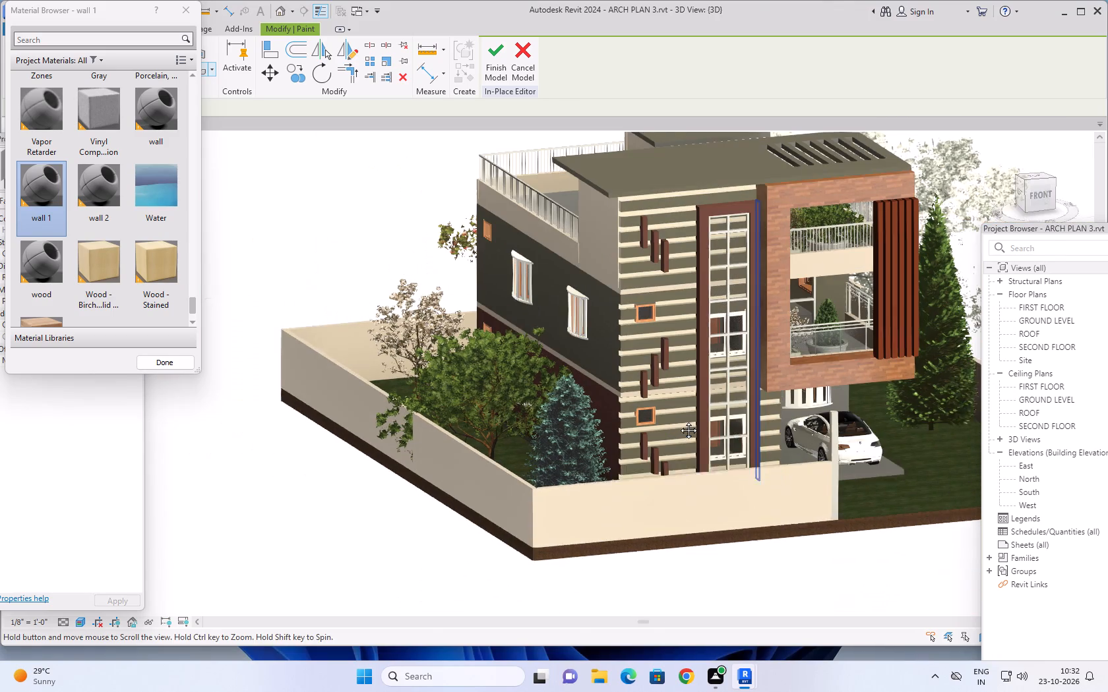
{"action": "middle_click_drag", "start_coordinate": [679, 420], "coordinate": [595, 428]}
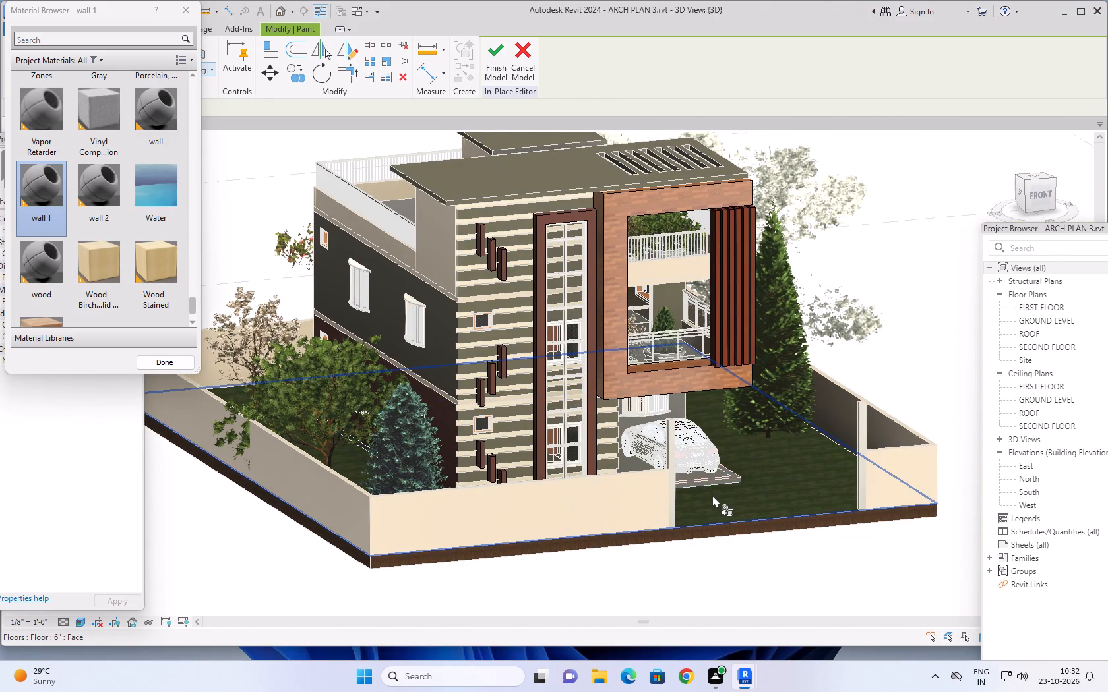
{"action": "middle_click_drag", "start_coordinate": [709, 494], "coordinate": [728, 447], "text": "shift"}
{"action": "scroll", "coordinate": [695, 478], "scroll_direction": "up", "scroll_amount": 8}
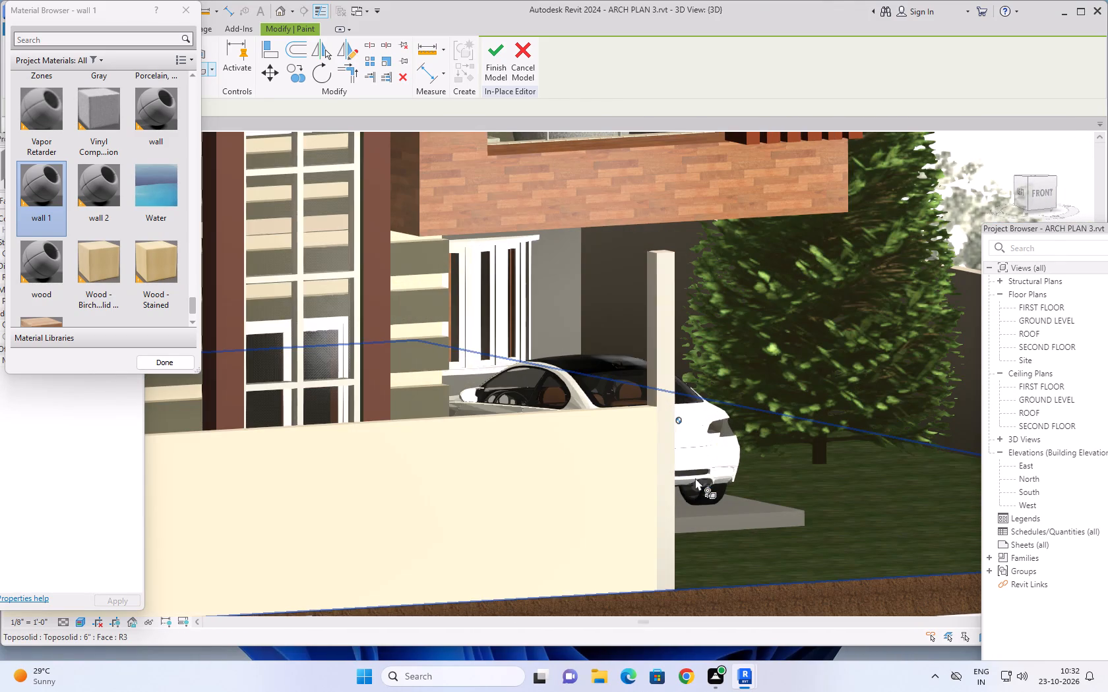
{"action": "left_click", "coordinate": [666, 367]}
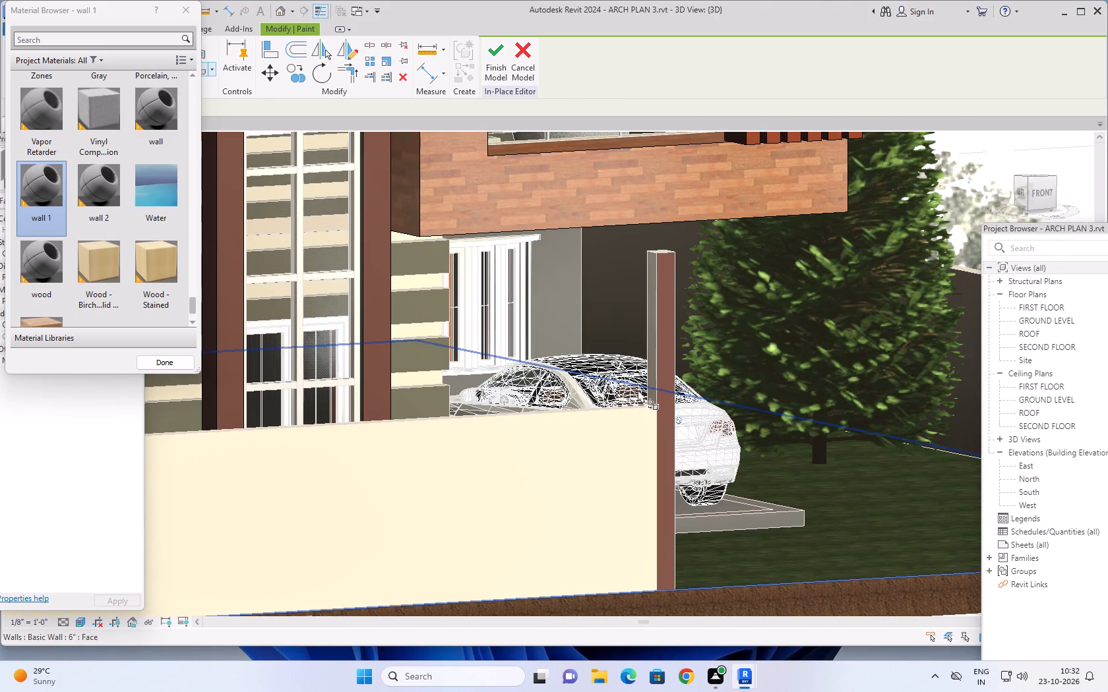
{"action": "middle_click_drag", "start_coordinate": [657, 377], "coordinate": [750, 408], "text": "shift"}
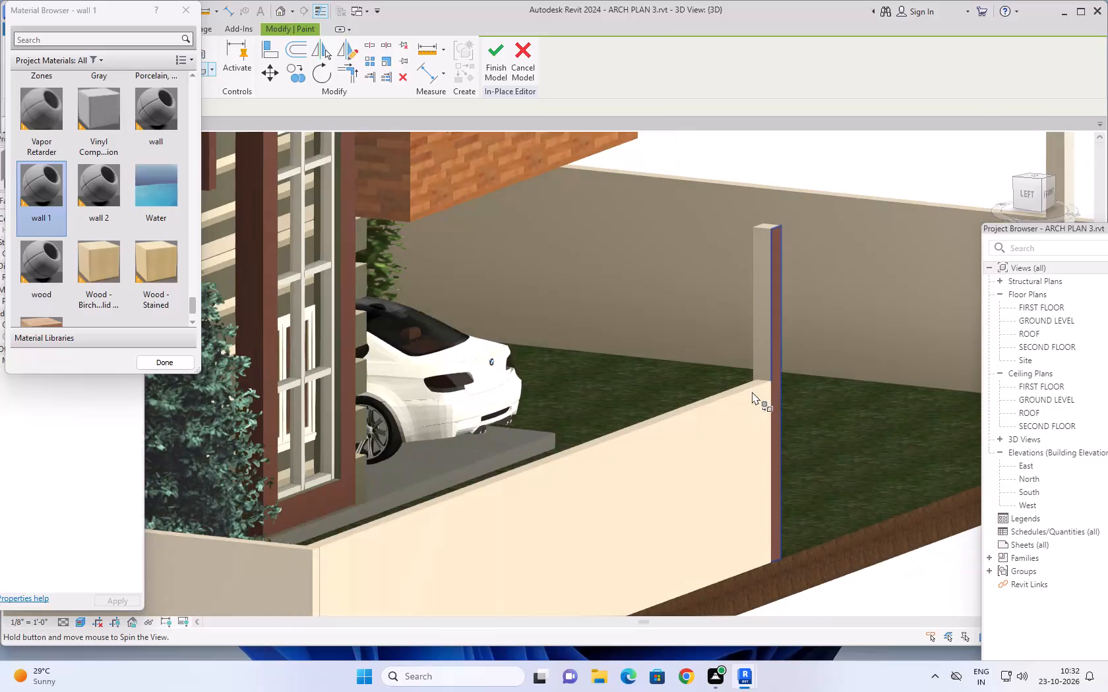
{"action": "left_click", "coordinate": [764, 338]}
{"action": "scroll", "coordinate": [831, 397], "scroll_direction": "down", "scroll_amount": 2}
{"action": "middle_click_drag", "start_coordinate": [832, 398], "coordinate": [805, 420]}
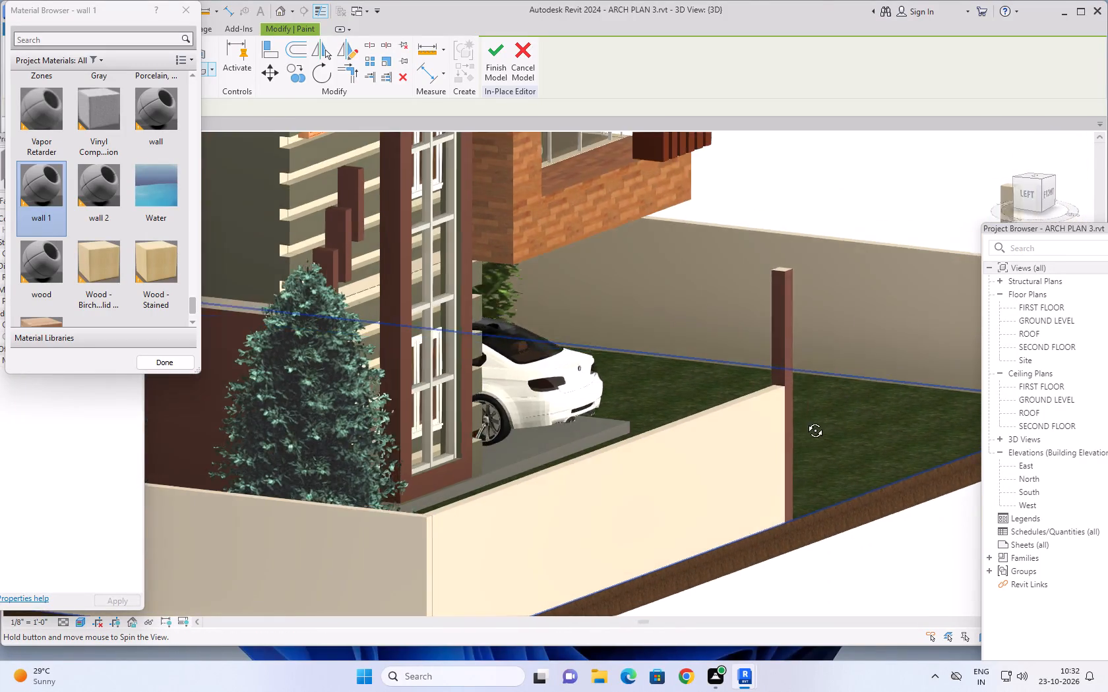
{"action": "middle_click_drag", "start_coordinate": [805, 420], "coordinate": [545, 464]}
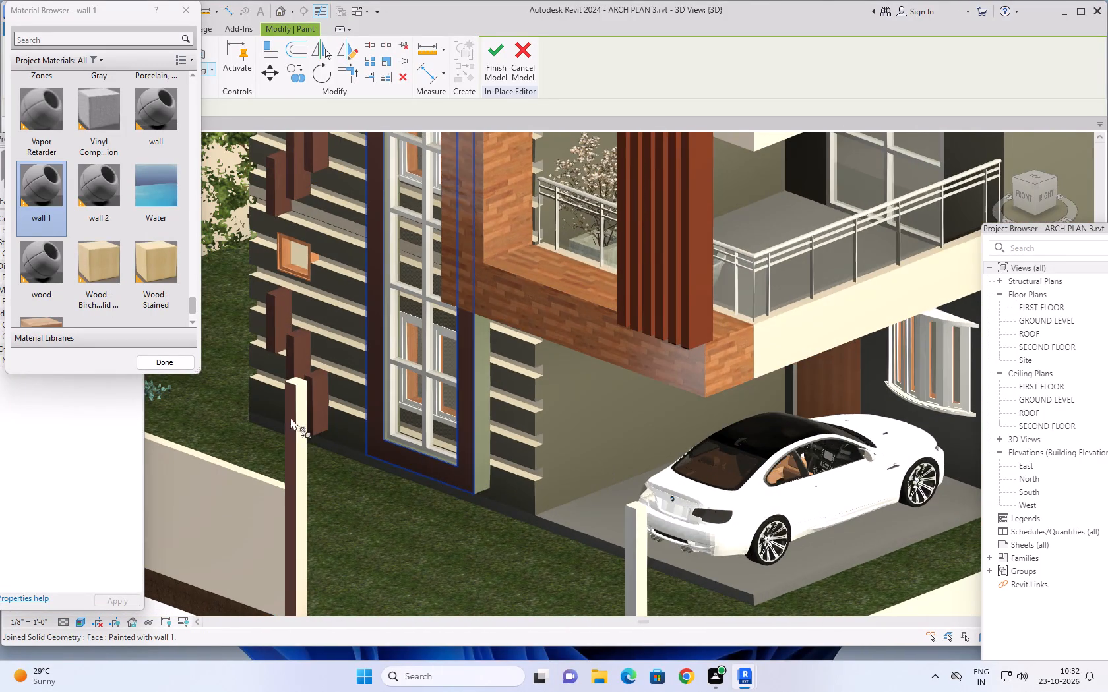
{"action": "left_click", "coordinate": [297, 417]}
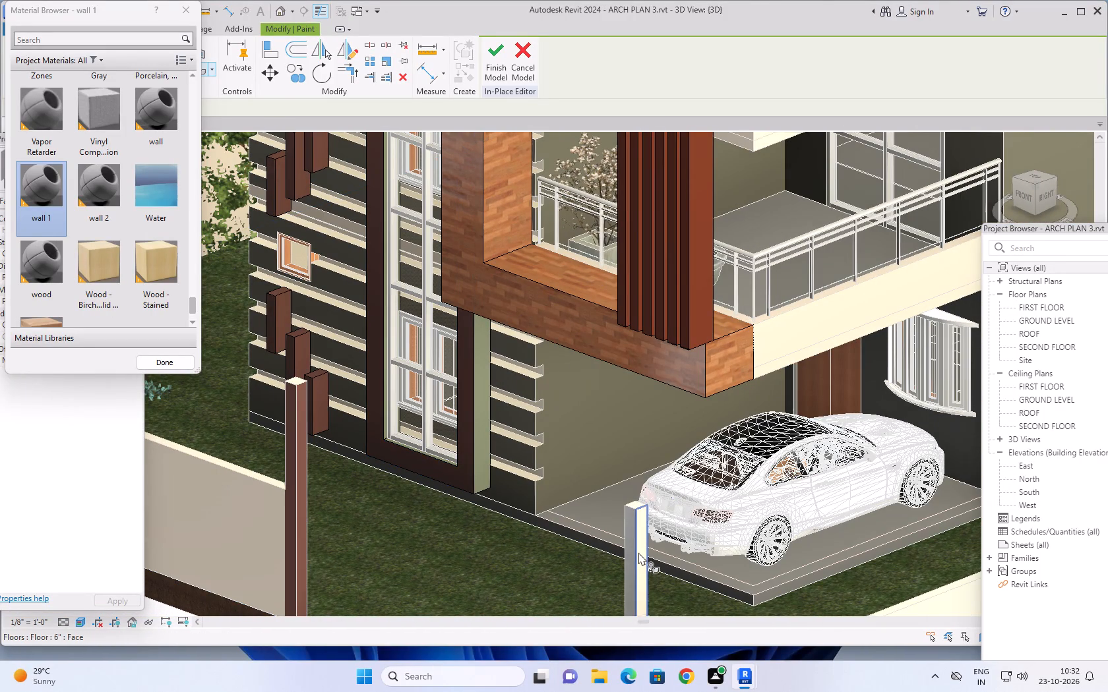
Paint the front and both side faces of the second gate post, across the entrance opening, with wall 1.
{"action": "left_click", "coordinate": [638, 552]}
{"action": "left_click", "coordinate": [630, 555]}
{"action": "middle_click_drag", "start_coordinate": [609, 554], "coordinate": [619, 554]}
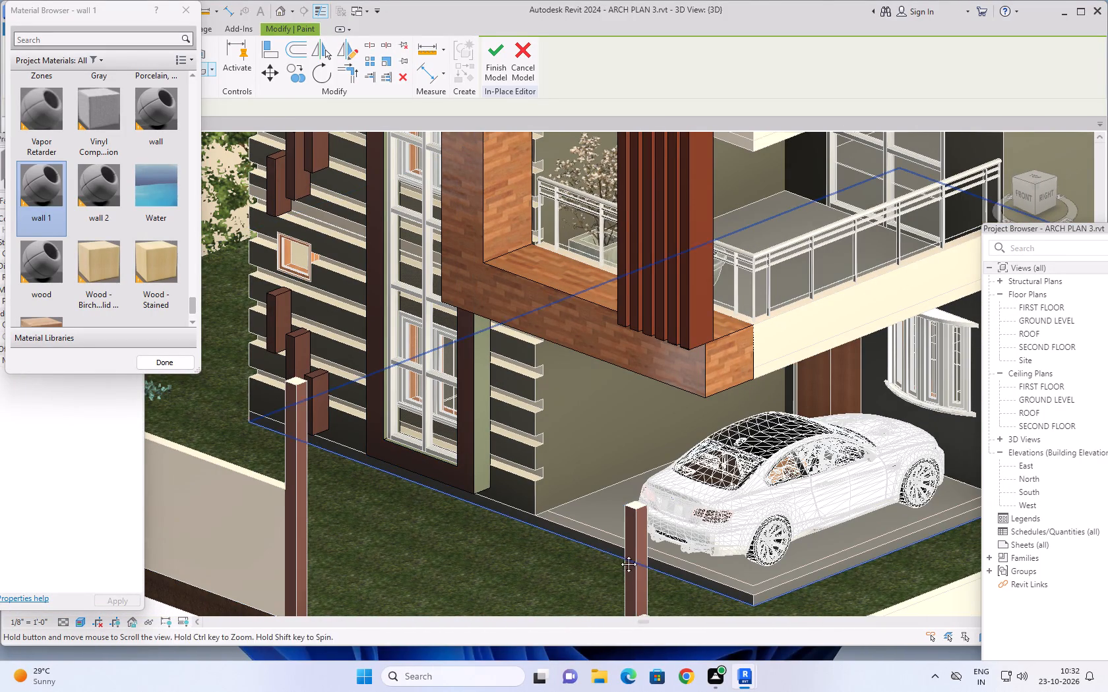
{"action": "middle_click_drag", "start_coordinate": [619, 554], "coordinate": [757, 558]}
{"action": "middle_click_drag", "start_coordinate": [734, 509], "coordinate": [503, 551]}
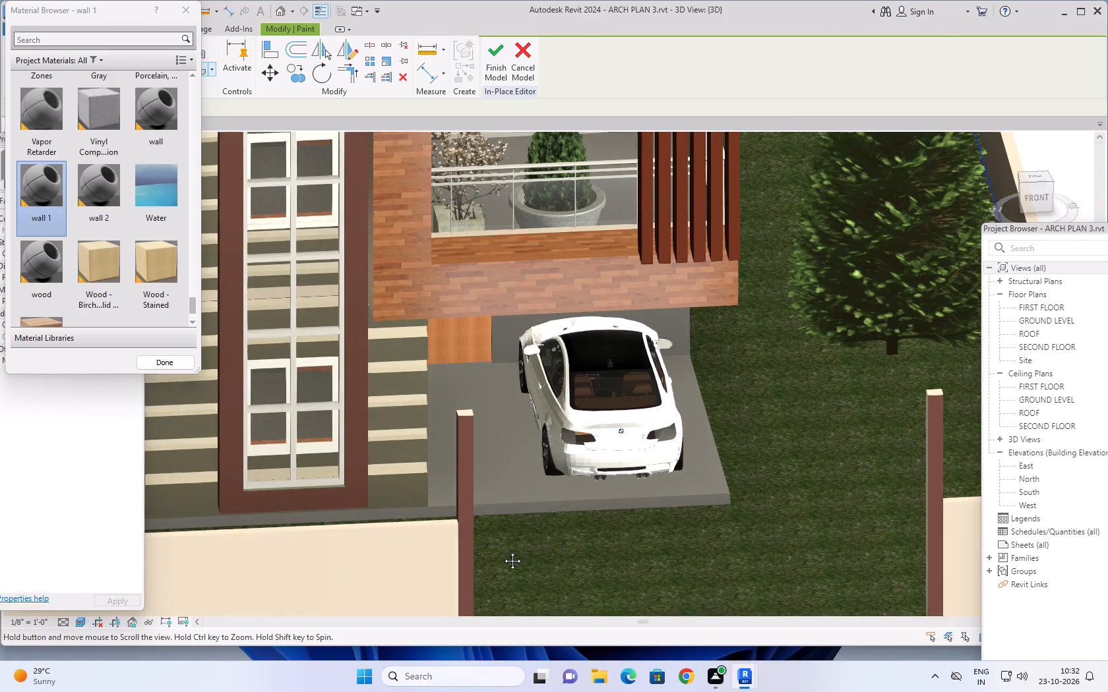
{"action": "middle_click_drag", "start_coordinate": [503, 551], "coordinate": [446, 552]}
{"action": "middle_click_drag", "start_coordinate": [627, 551], "coordinate": [706, 505]}
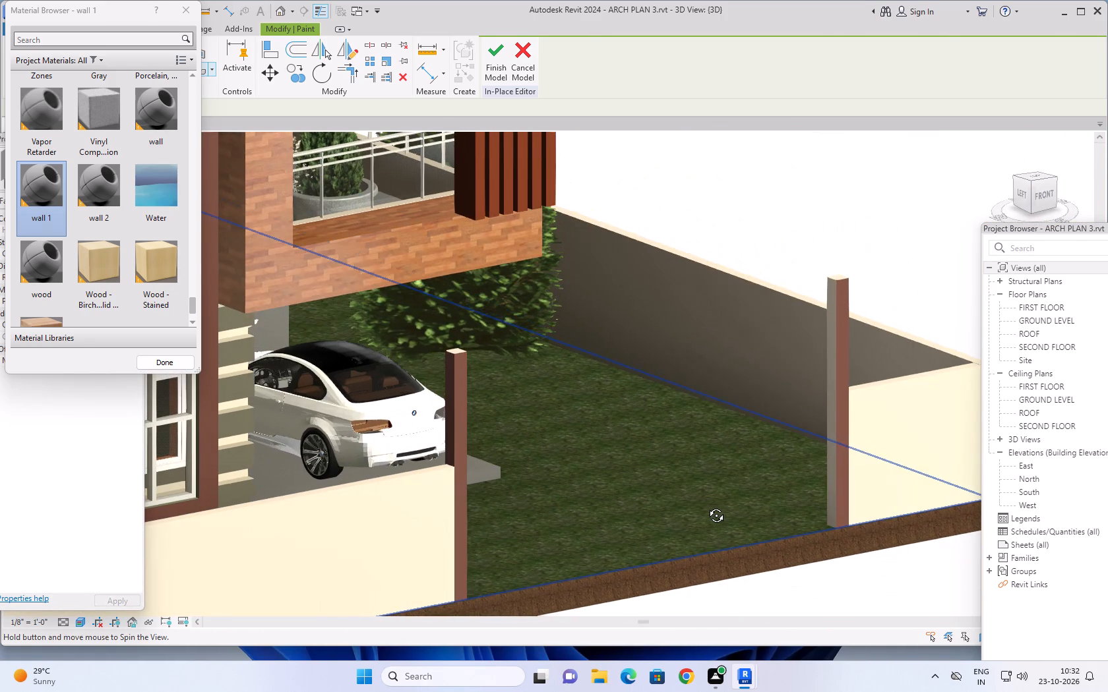
{"action": "middle_click_drag", "start_coordinate": [706, 505], "coordinate": [708, 505]}
{"action": "scroll", "coordinate": [830, 359], "scroll_direction": "up", "scroll_amount": 4}
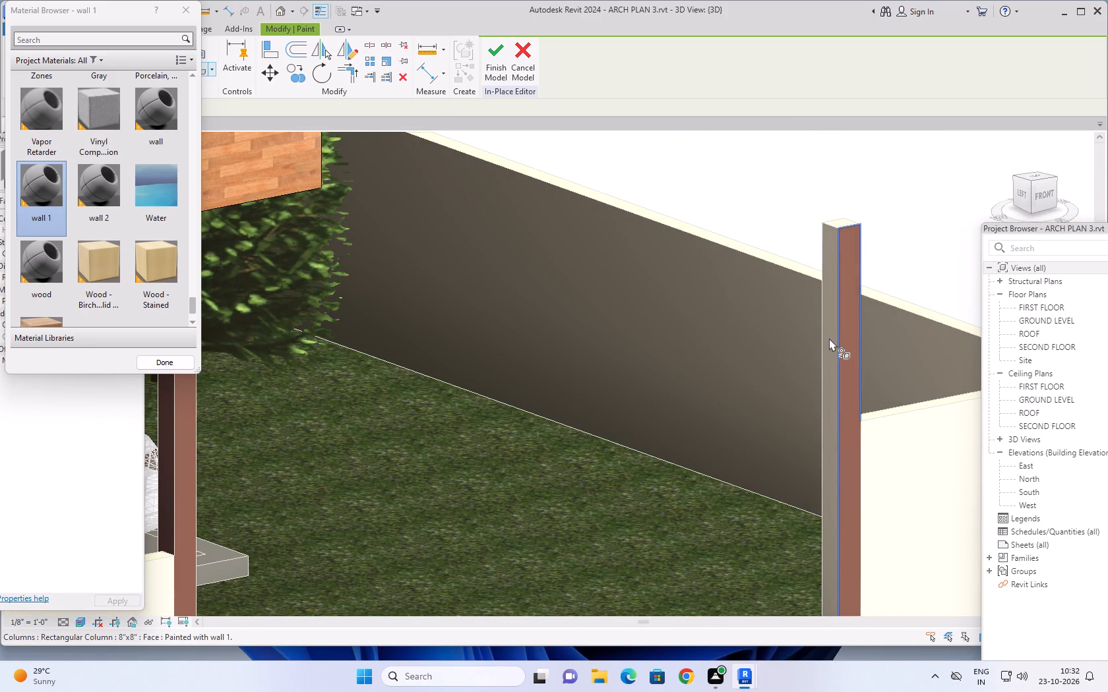
{"action": "left_click", "coordinate": [830, 341]}
Paint the house-facing rear face and the top of the second gate post, beside the short front wall, with wall 1.
{"action": "scroll", "coordinate": [725, 440], "scroll_direction": "down", "scroll_amount": 3}
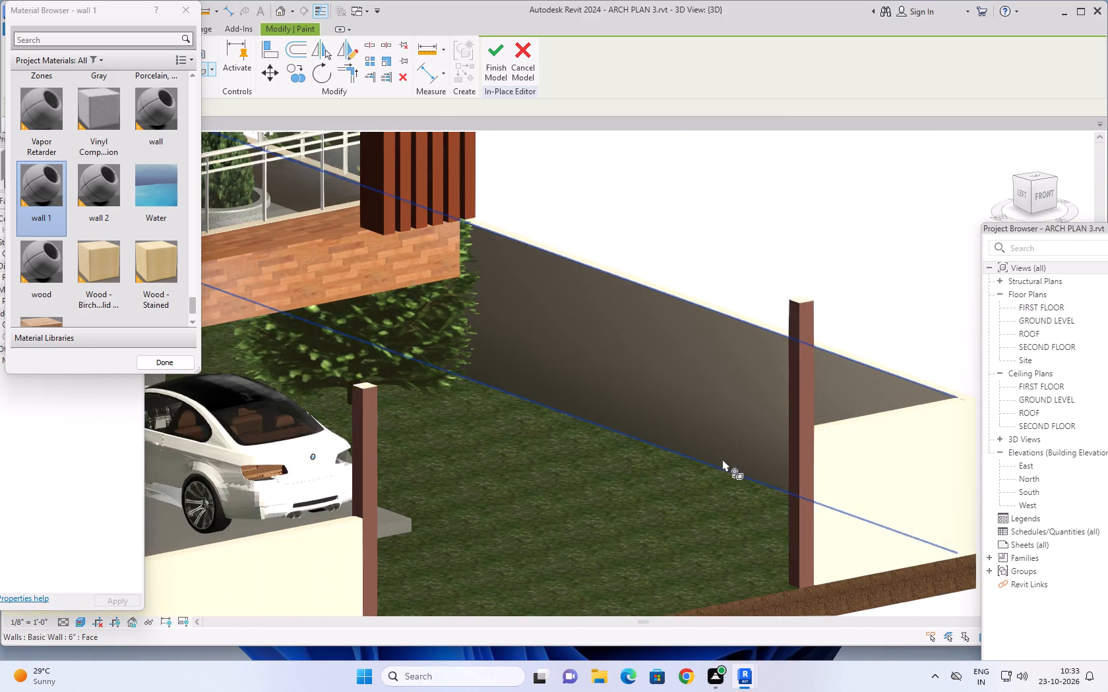
{"action": "scroll", "coordinate": [717, 465], "scroll_direction": "down", "scroll_amount": 3}
{"action": "middle_click_drag", "start_coordinate": [611, 484], "coordinate": [517, 613], "text": "shift"}
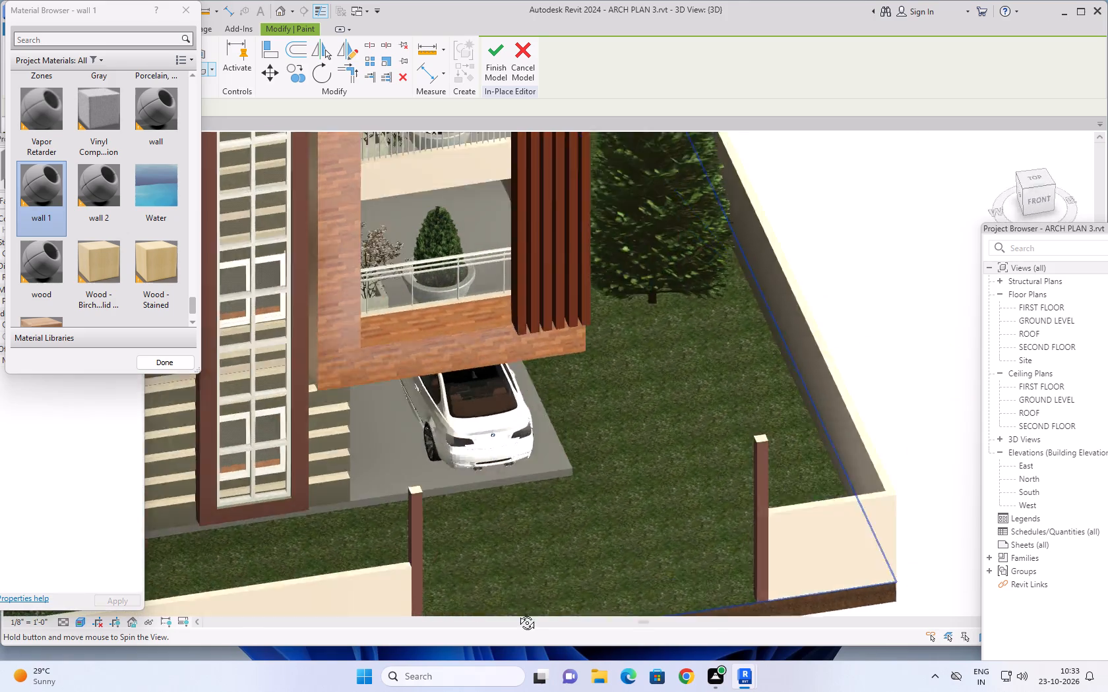
{"action": "middle_click_drag", "start_coordinate": [517, 613], "coordinate": [411, 610], "text": "shift"}
{"action": "middle_click_drag", "start_coordinate": [405, 590], "coordinate": [642, 427]}
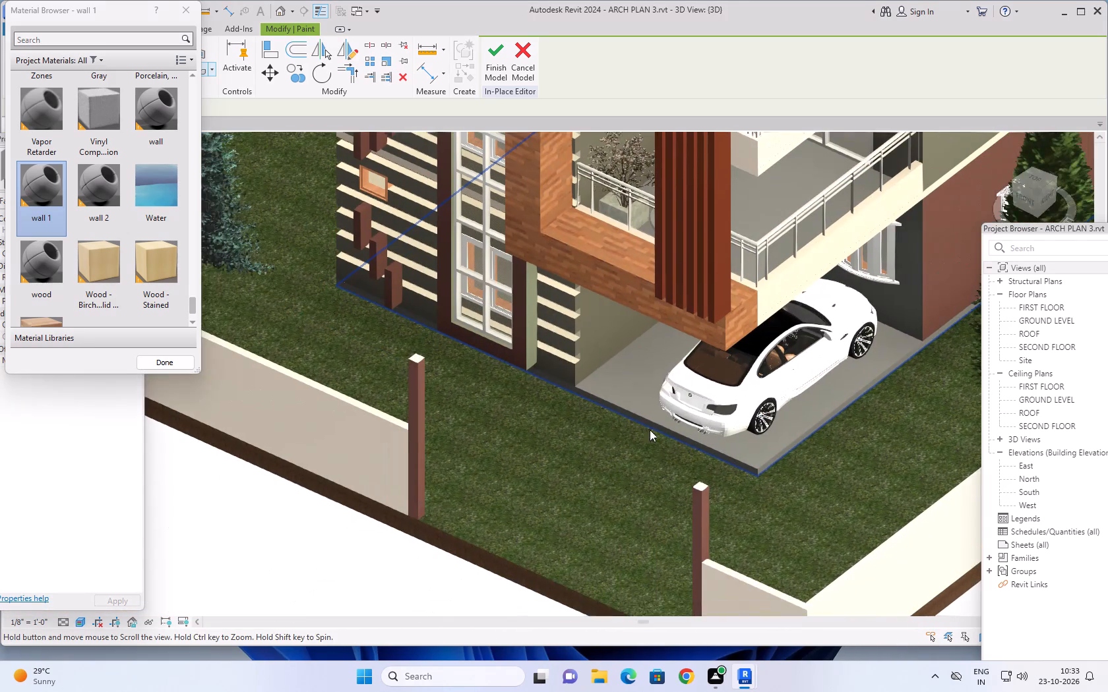
{"action": "middle_click_drag", "start_coordinate": [674, 475], "coordinate": [497, 509], "text": "shift"}
{"action": "scroll", "coordinate": [398, 488], "scroll_direction": "up", "scroll_amount": 1}
{"action": "middle_click_drag", "start_coordinate": [398, 488], "coordinate": [682, 488]}
{"action": "middle_click_drag", "start_coordinate": [626, 516], "coordinate": [532, 507], "text": "shift"}
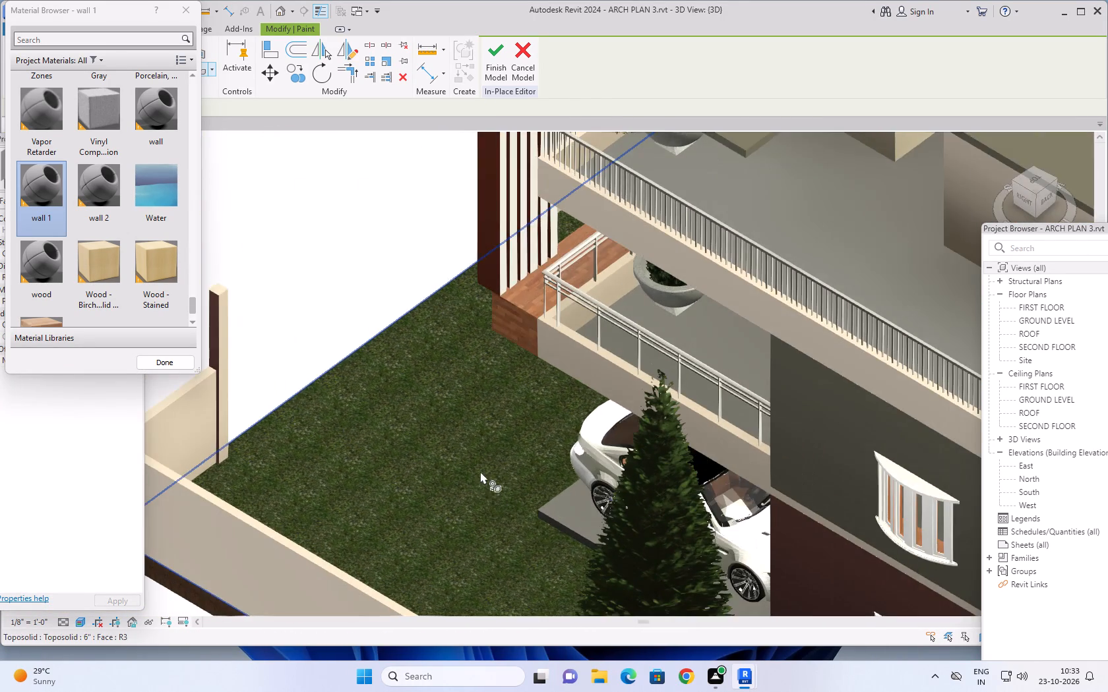
{"action": "middle_click_drag", "start_coordinate": [480, 471], "coordinate": [625, 624]}
{"action": "scroll", "coordinate": [326, 395], "scroll_direction": "up", "scroll_amount": 5}
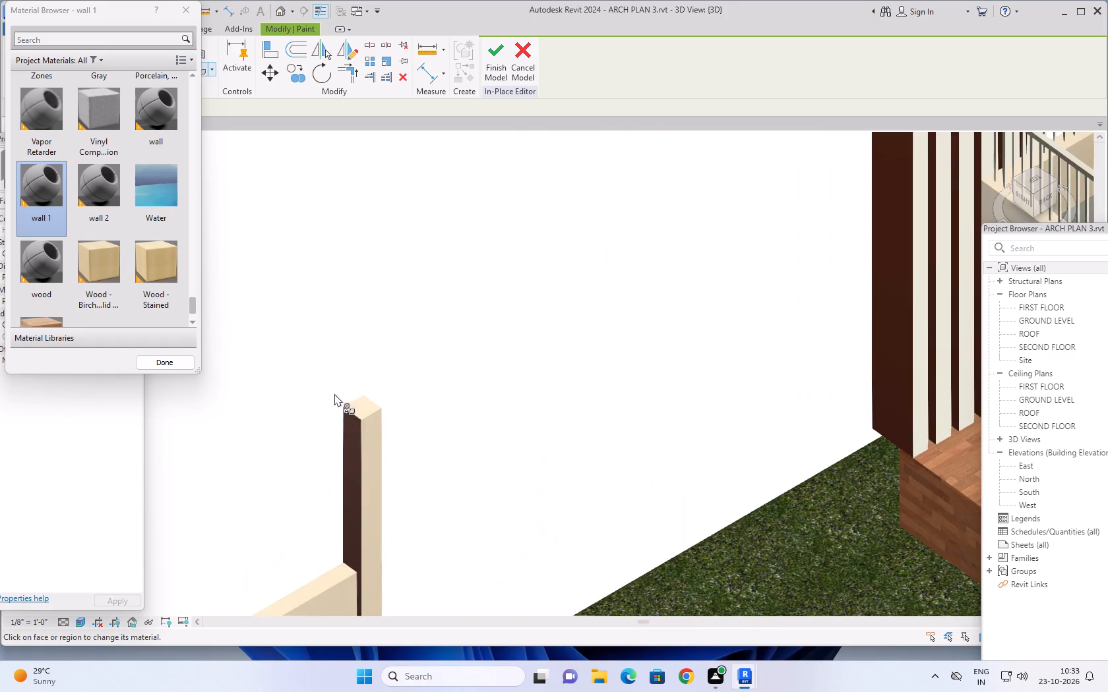
{"action": "left_click", "coordinate": [367, 446]}
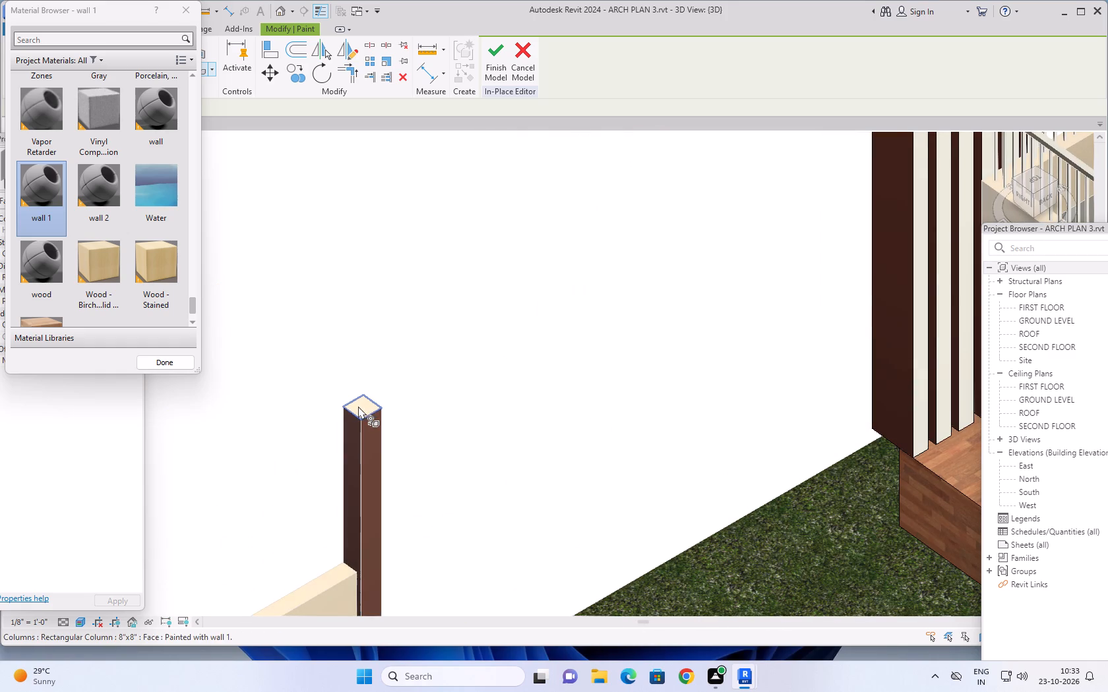
{"action": "left_click", "coordinate": [358, 407]}
Paint the house-facing rear face and the top of the other gate post, at the long front wall's end, with wall 1.
{"action": "scroll", "coordinate": [675, 443], "scroll_direction": "down", "scroll_amount": 1}
{"action": "middle_click_drag", "start_coordinate": [772, 447], "coordinate": [593, 529]}
{"action": "scroll", "coordinate": [753, 458], "scroll_direction": "down", "scroll_amount": 1}
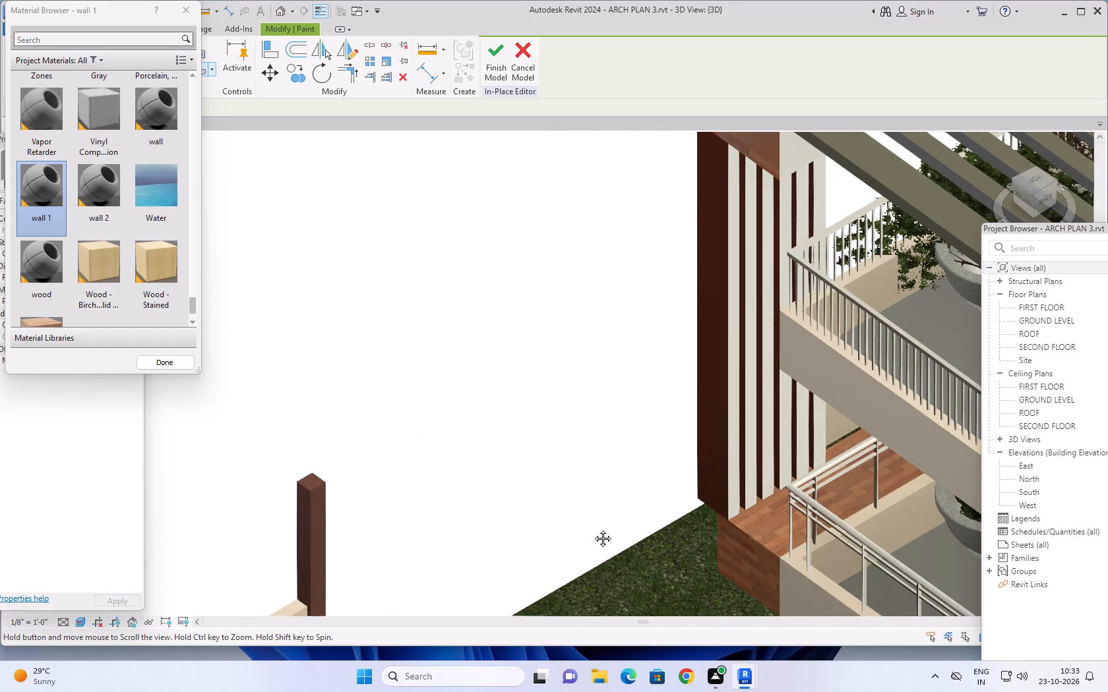
{"action": "middle_click_drag", "start_coordinate": [593, 529], "coordinate": [539, 545]}
{"action": "scroll", "coordinate": [539, 545], "scroll_direction": "up", "scroll_amount": 1}
{"action": "middle_click_drag", "start_coordinate": [544, 542], "coordinate": [611, 545], "text": "shift"}
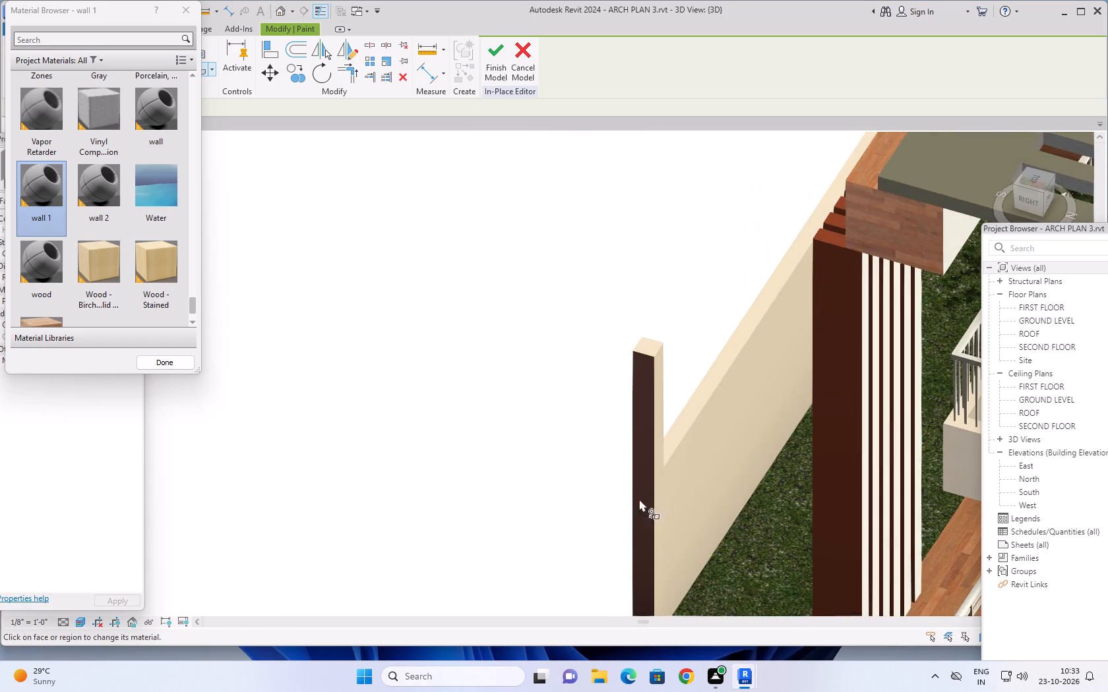
{"action": "scroll", "coordinate": [649, 446], "scroll_direction": "up", "scroll_amount": 4}
{"action": "left_click", "coordinate": [667, 395]}
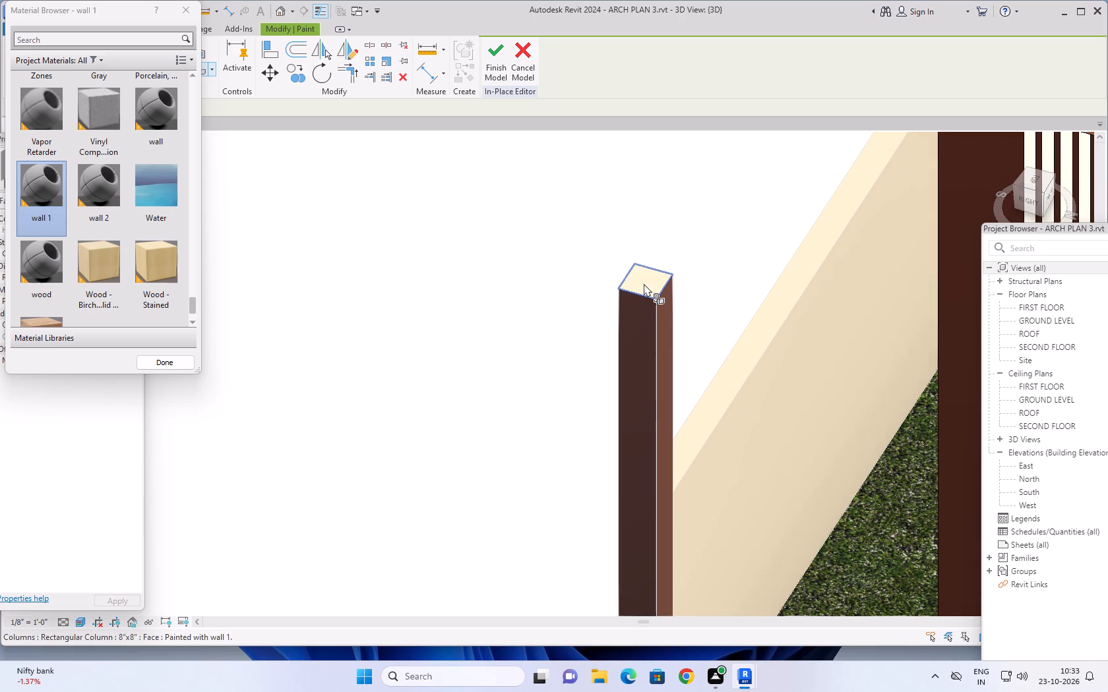
{"action": "left_click", "coordinate": [644, 283]}
Examine the painted gate posts, projecting blocks and striped front wall from the front and left sides of the house.
{"action": "scroll", "coordinate": [691, 517], "scroll_direction": "down", "scroll_amount": 6}
{"action": "middle_click_drag", "start_coordinate": [689, 523], "coordinate": [897, 469], "text": "shift"}
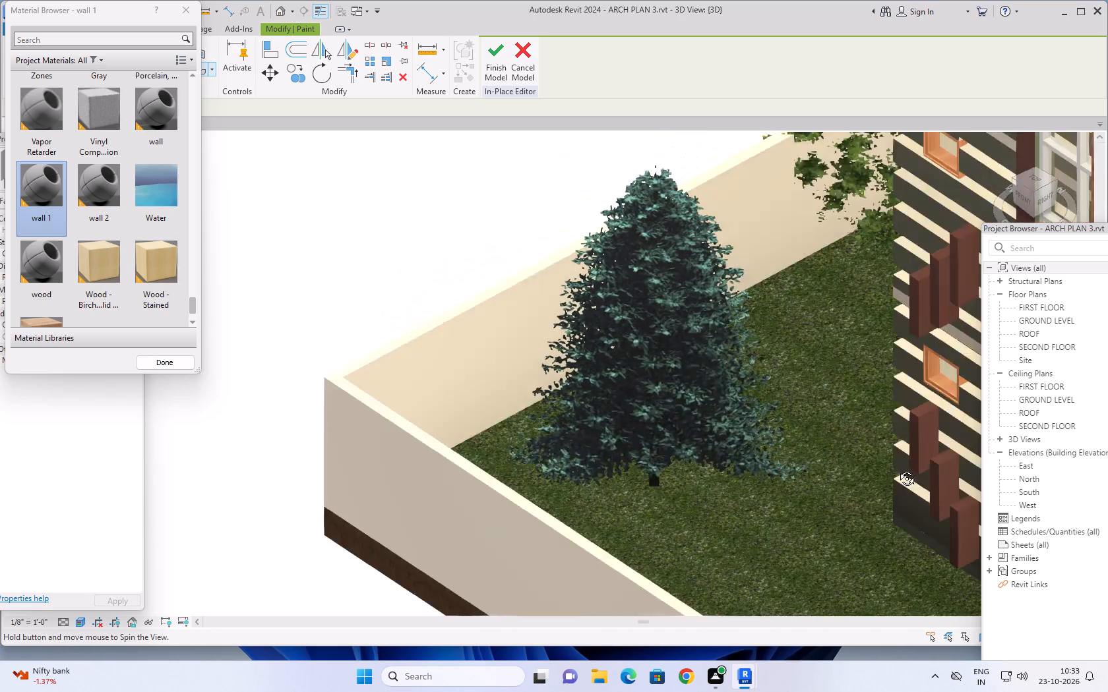
{"action": "middle_click_drag", "start_coordinate": [897, 469], "coordinate": [915, 441], "text": "shift"}
{"action": "scroll", "coordinate": [933, 505], "scroll_direction": "down", "scroll_amount": 7}
{"action": "middle_click_drag", "start_coordinate": [923, 513], "coordinate": [534, 478]}
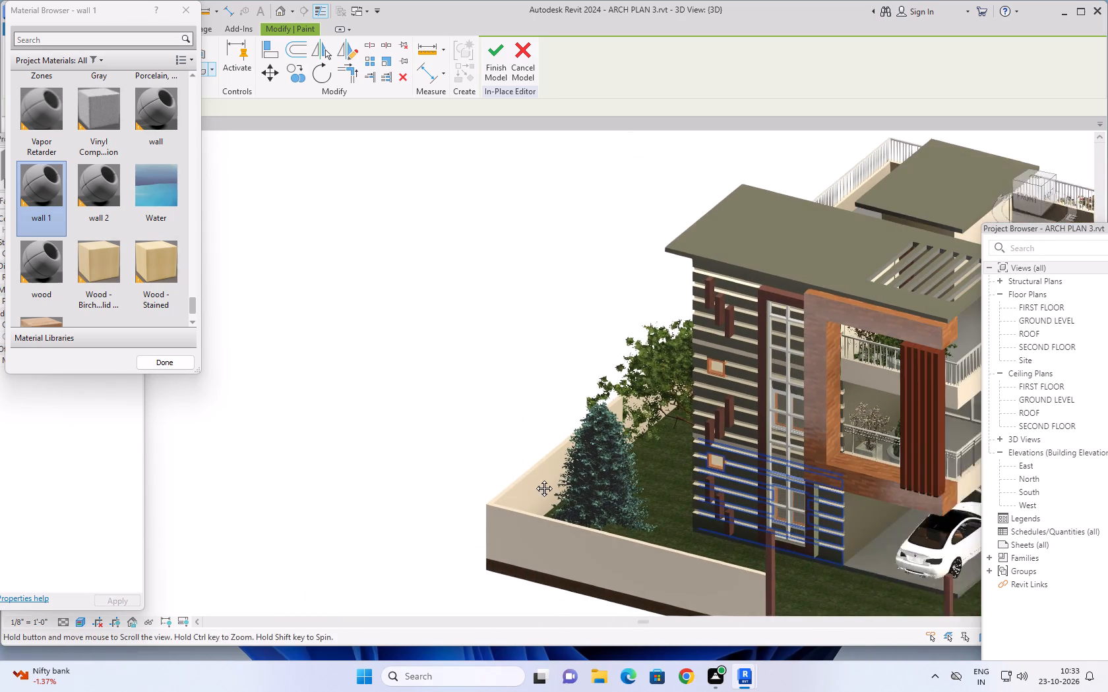
{"action": "middle_click_drag", "start_coordinate": [534, 478], "coordinate": [474, 500]}
{"action": "middle_click_drag", "start_coordinate": [598, 549], "coordinate": [803, 500], "text": "shift"}
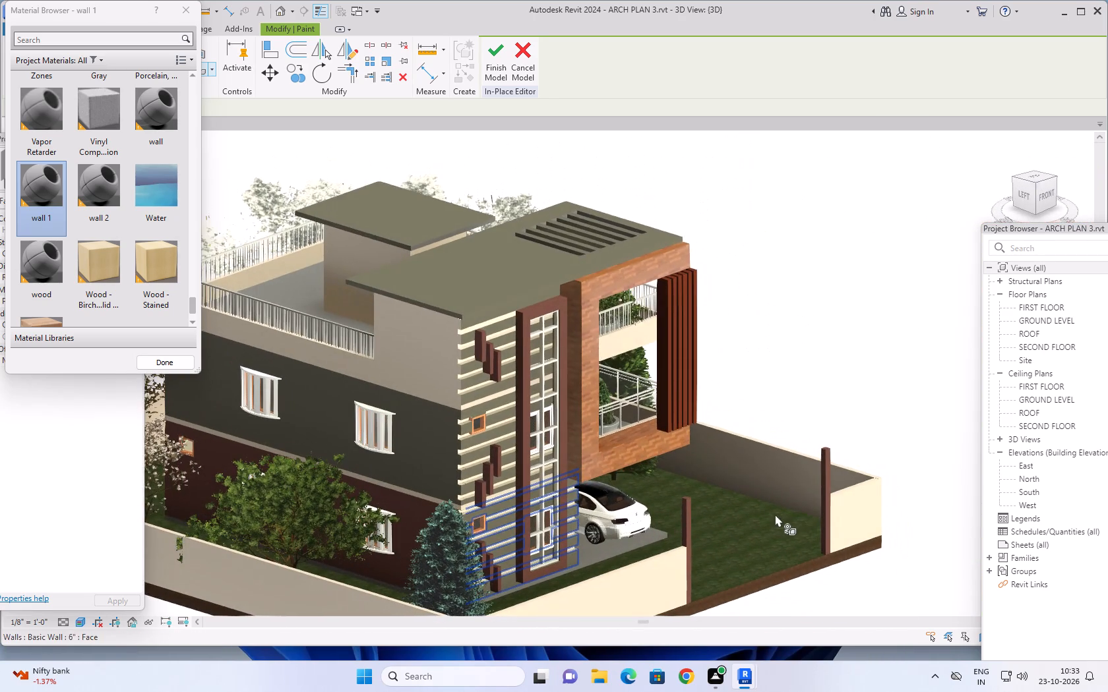
{"action": "middle_click_drag", "start_coordinate": [727, 525], "coordinate": [804, 534]}
{"action": "middle_click_drag", "start_coordinate": [782, 519], "coordinate": [803, 461], "text": "shift"}
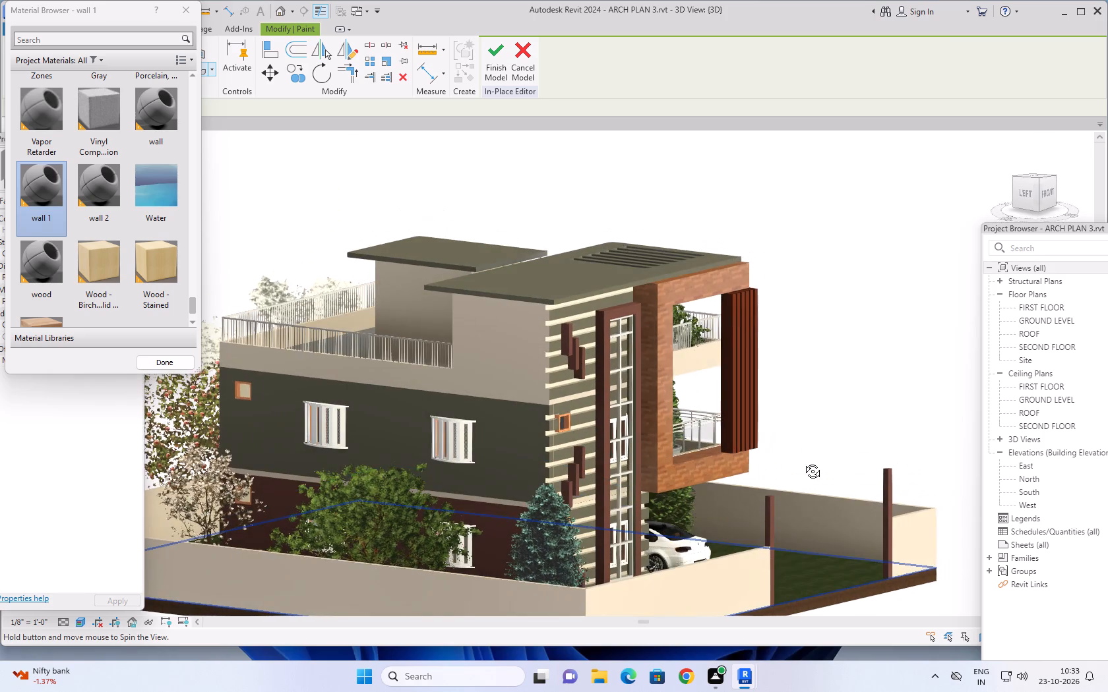
{"action": "middle_click_drag", "start_coordinate": [803, 461], "coordinate": [803, 465], "text": "shift"}
{"action": "middle_click_drag", "start_coordinate": [803, 534], "coordinate": [827, 498]}
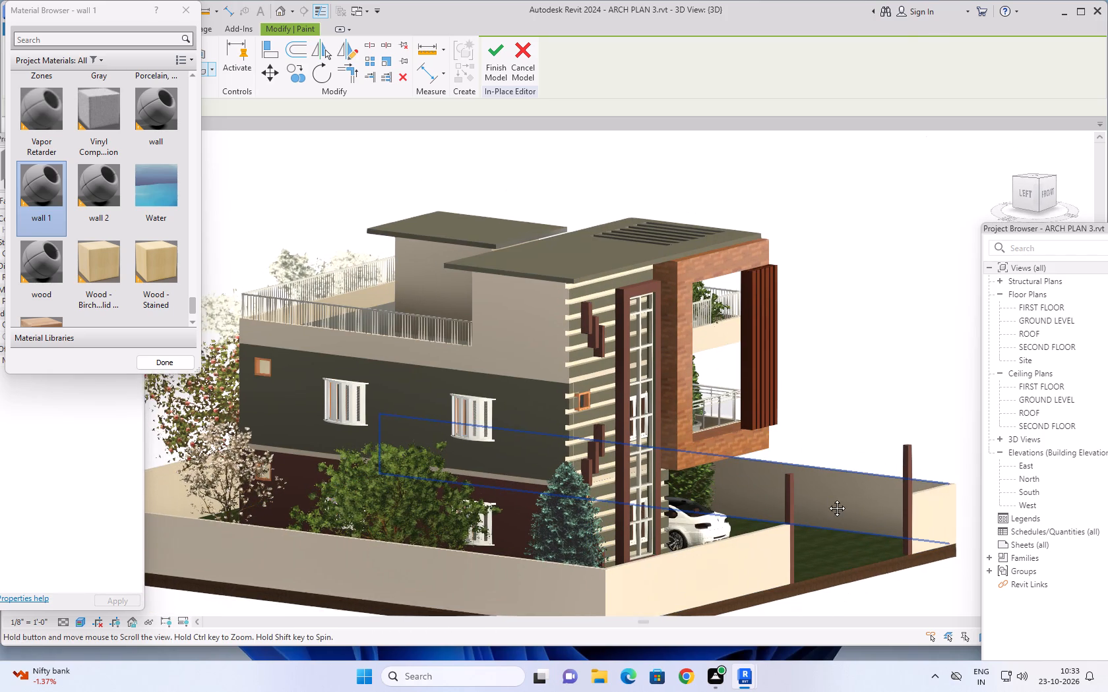
{"action": "middle_click_drag", "start_coordinate": [827, 498], "coordinate": [834, 478]}
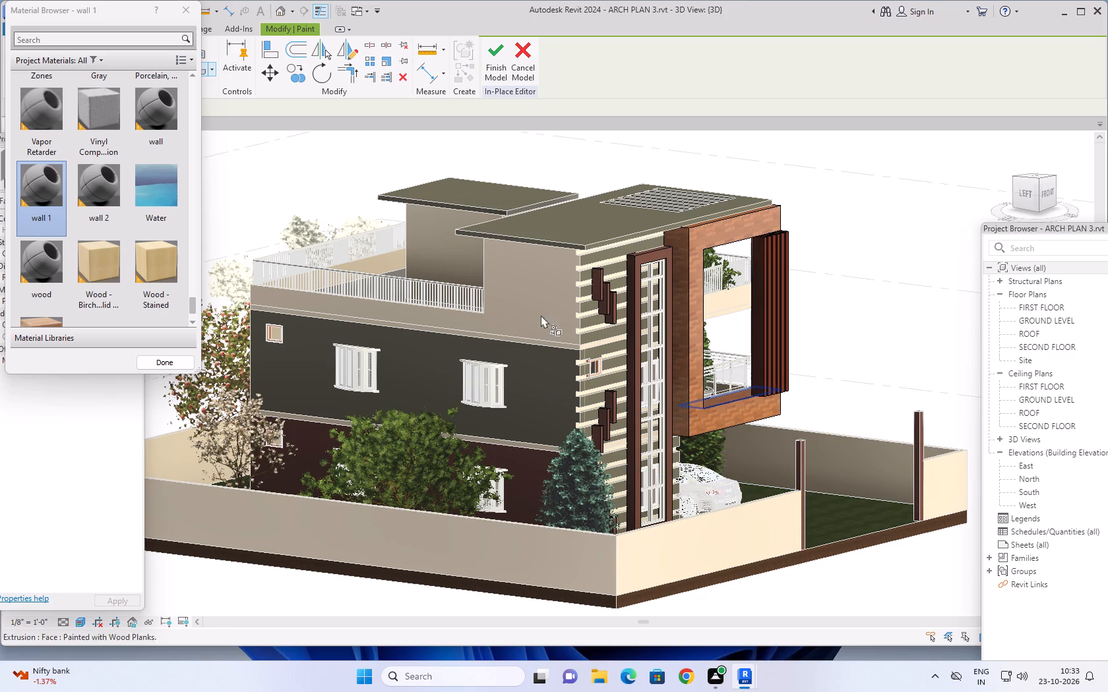
Finish the in-place edit of the projecting-block model.
{"action": "left_click", "coordinate": [495, 56]}
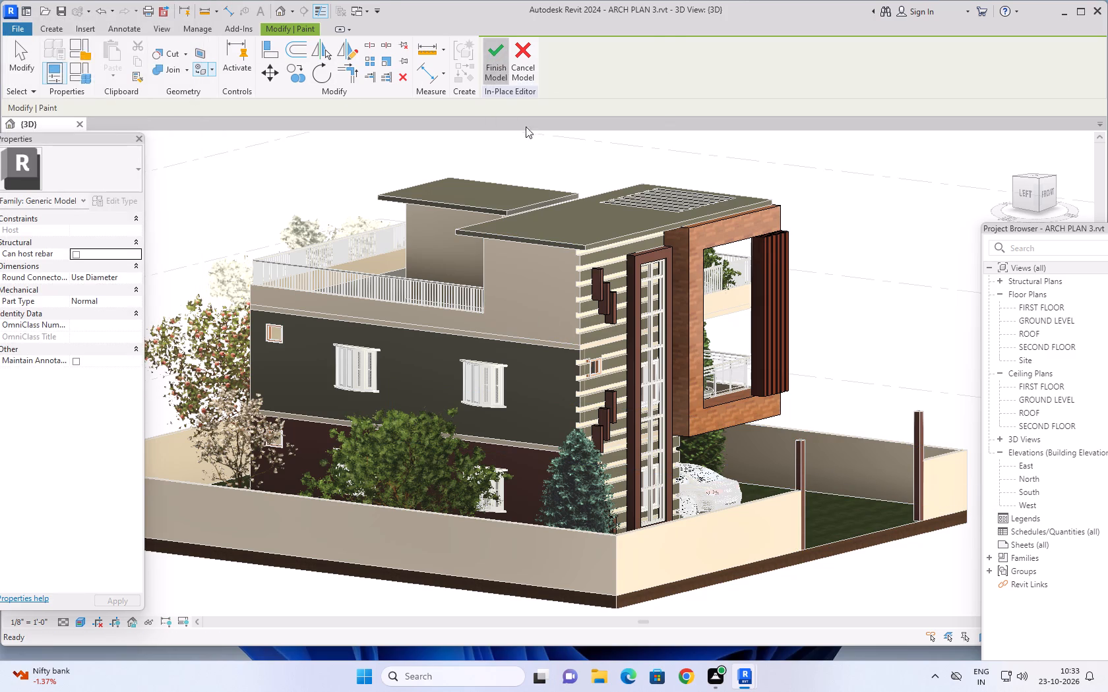
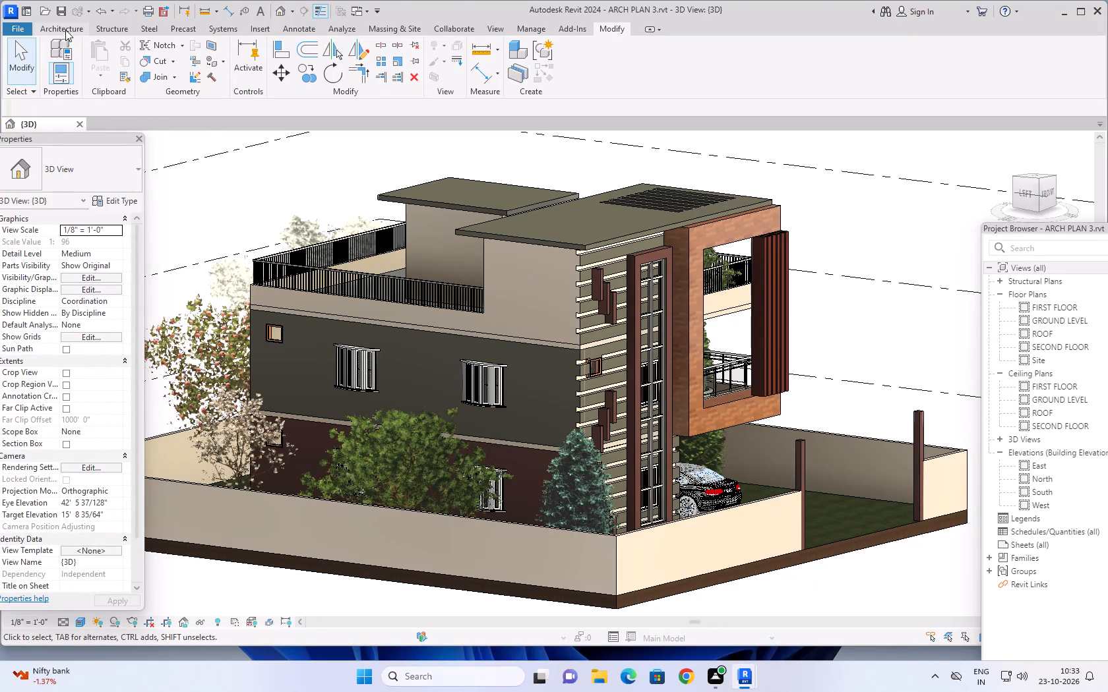
Dismiss the save reminder and save the ARCH PLAN 3 project.
{"action": "left_click", "coordinate": [212, 60]}
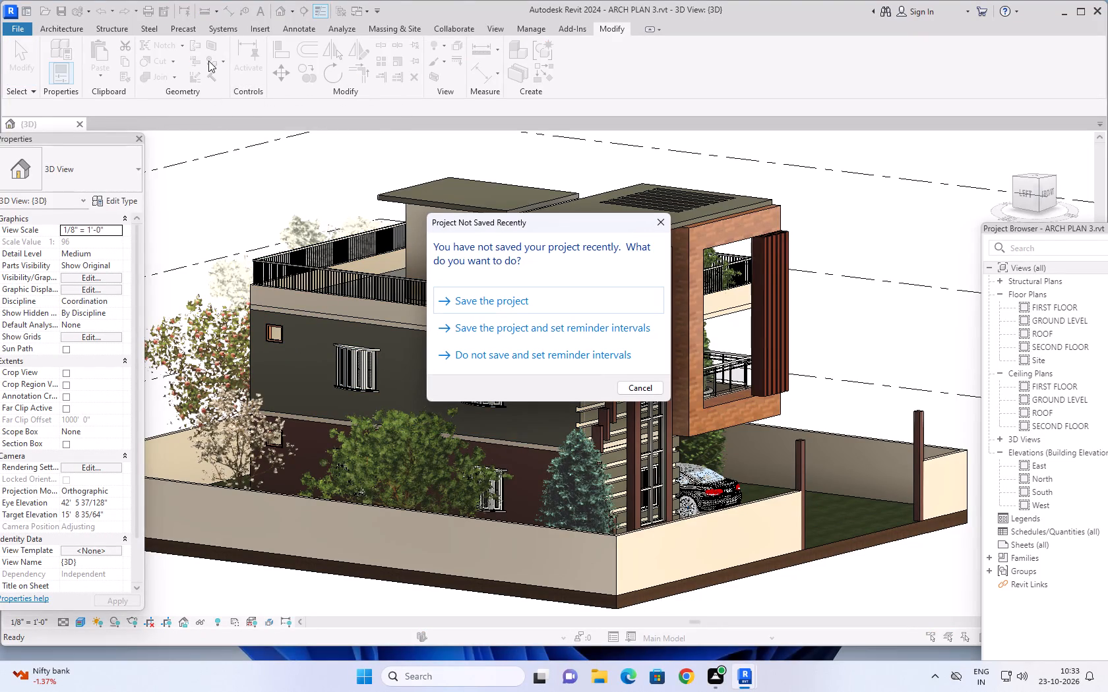
{"action": "left_click", "coordinate": [663, 223]}
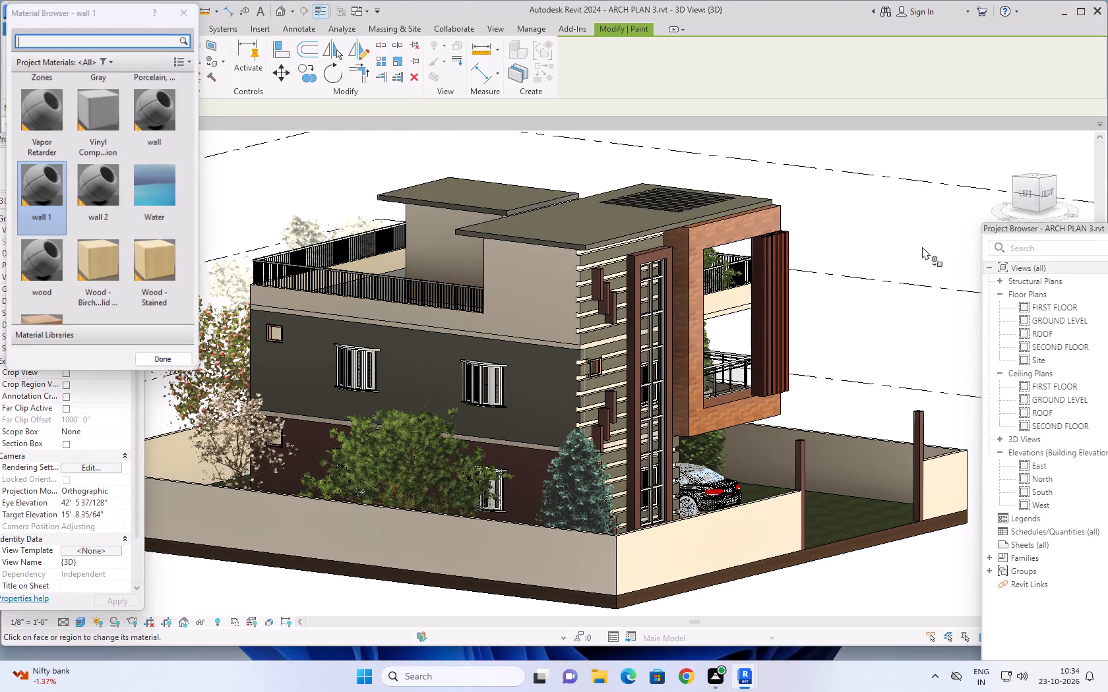
{"action": "key", "text": "ctrl+s"}
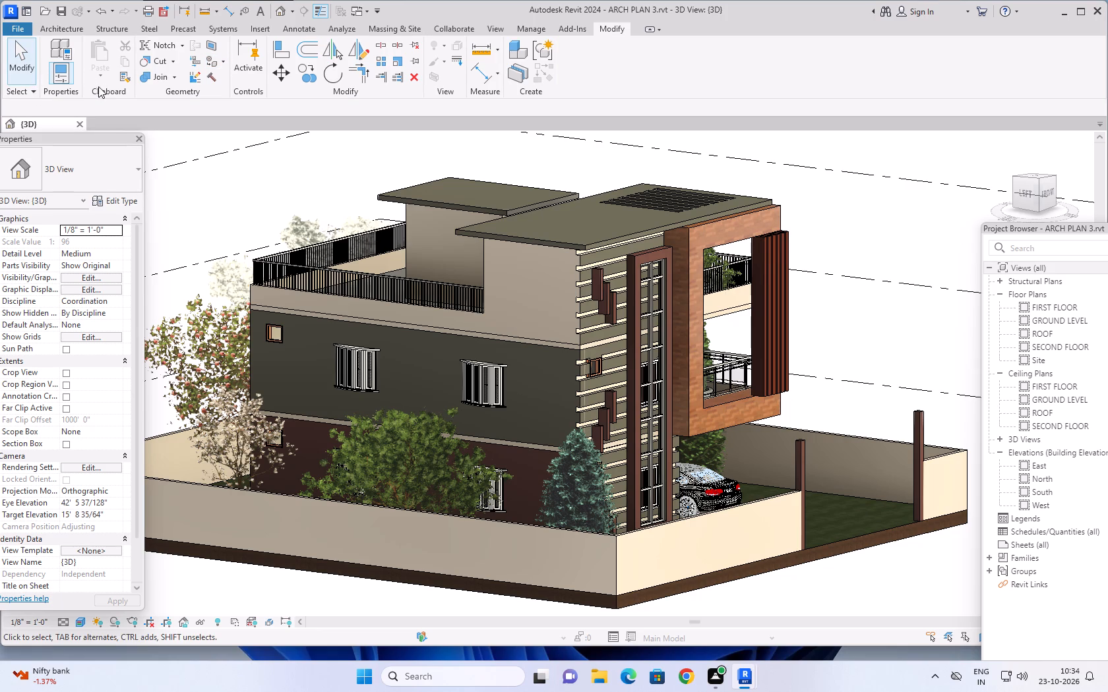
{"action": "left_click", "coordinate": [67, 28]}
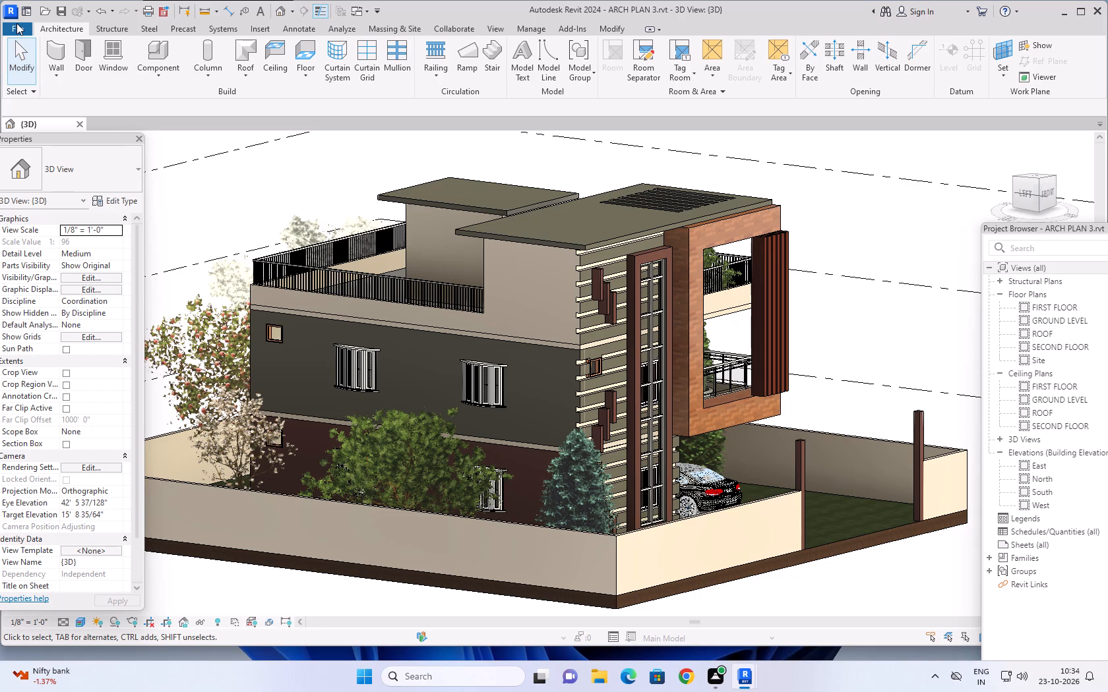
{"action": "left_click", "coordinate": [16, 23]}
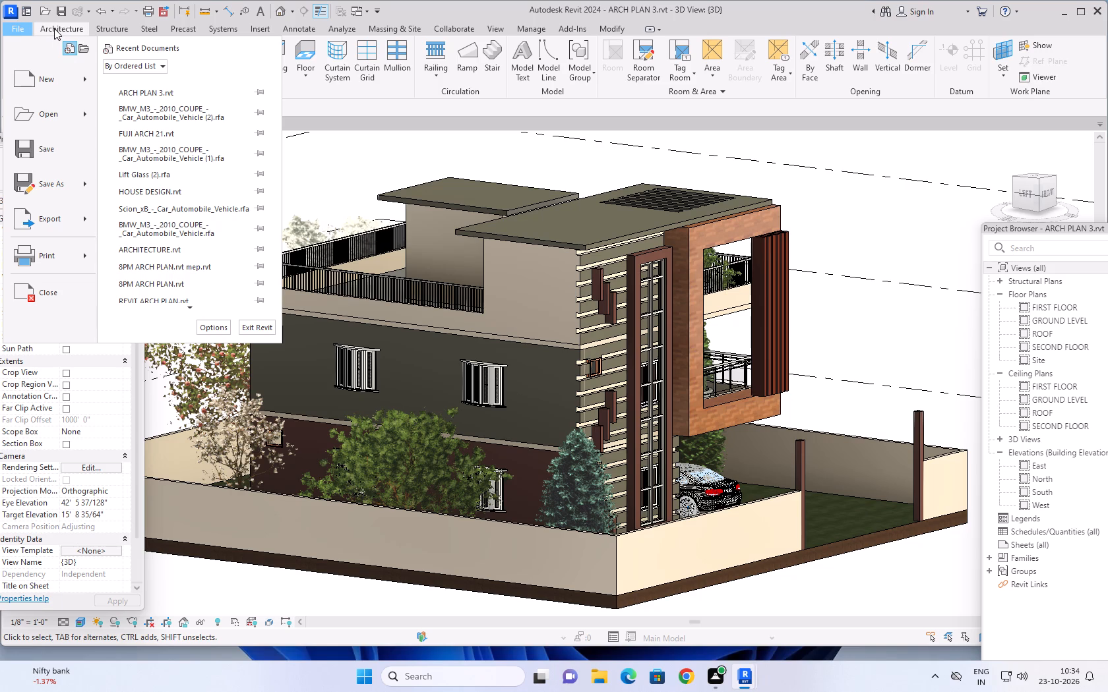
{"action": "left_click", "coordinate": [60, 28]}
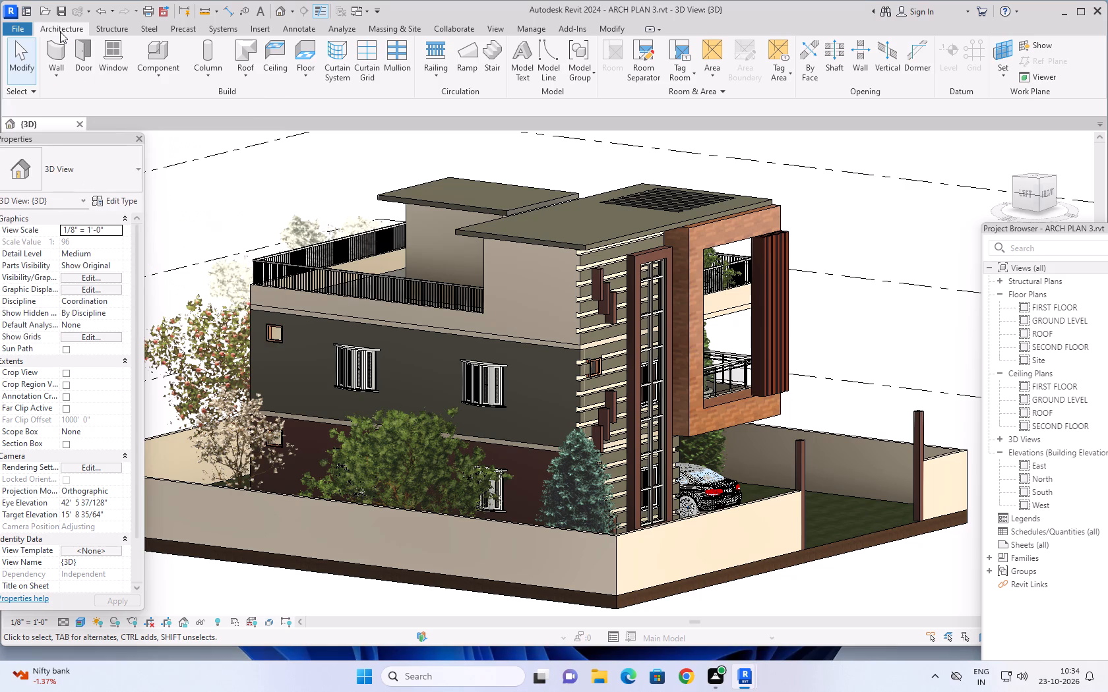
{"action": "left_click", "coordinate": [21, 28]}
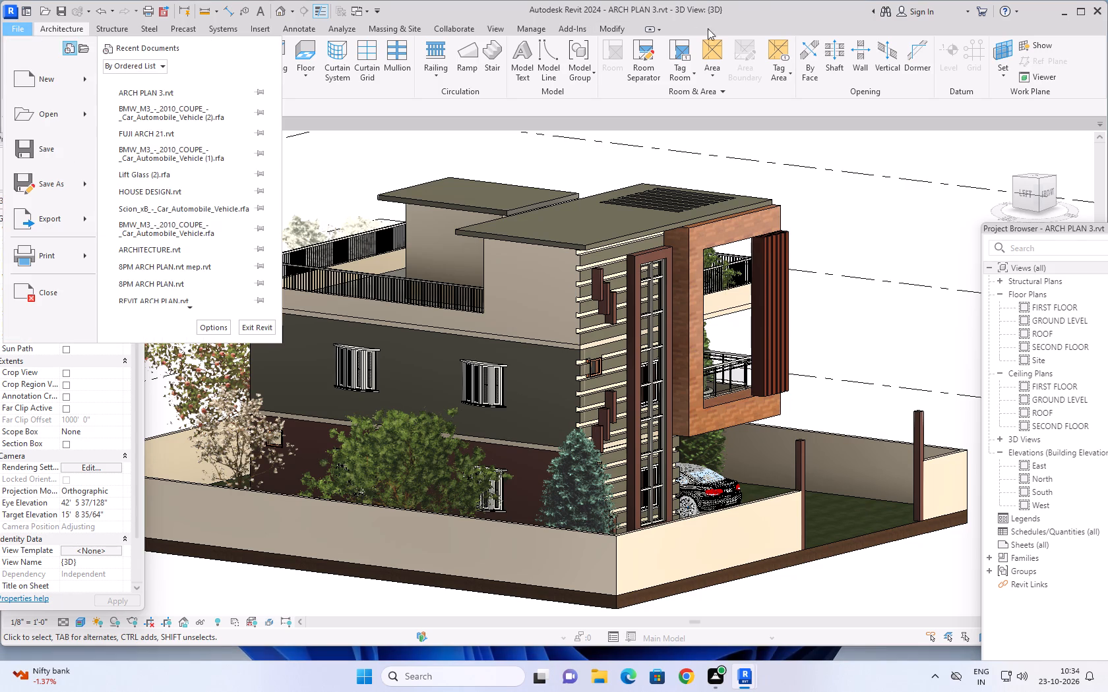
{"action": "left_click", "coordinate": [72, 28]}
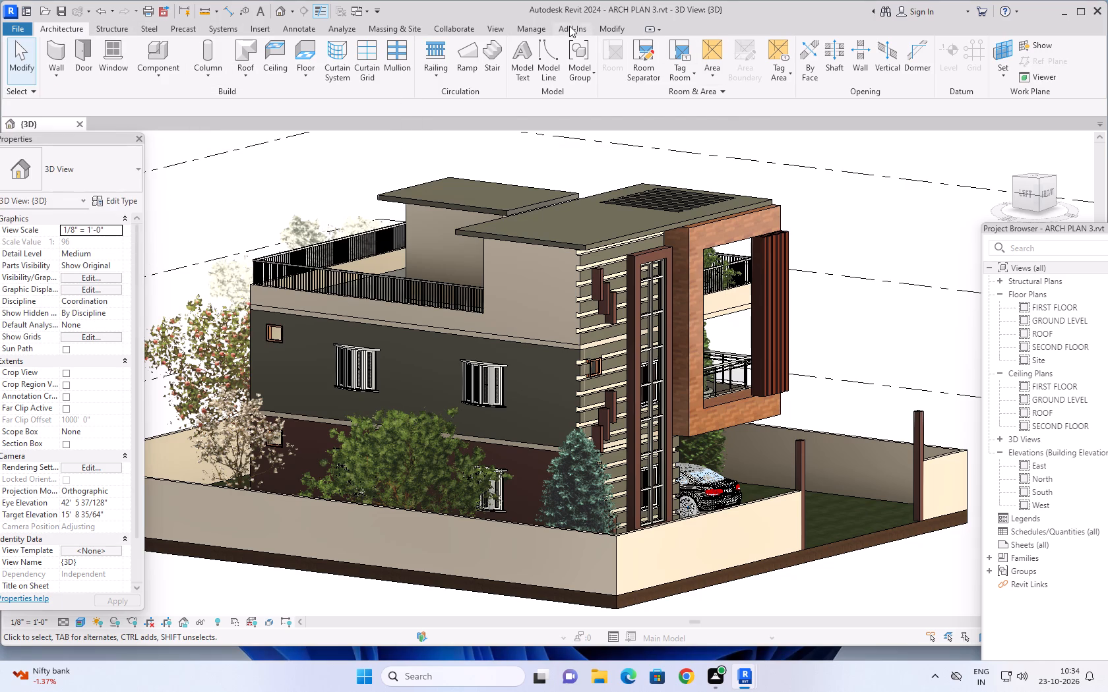
Start the Paint tool and look through the project materials for a compound wall finish.
{"action": "left_click", "coordinate": [607, 26]}
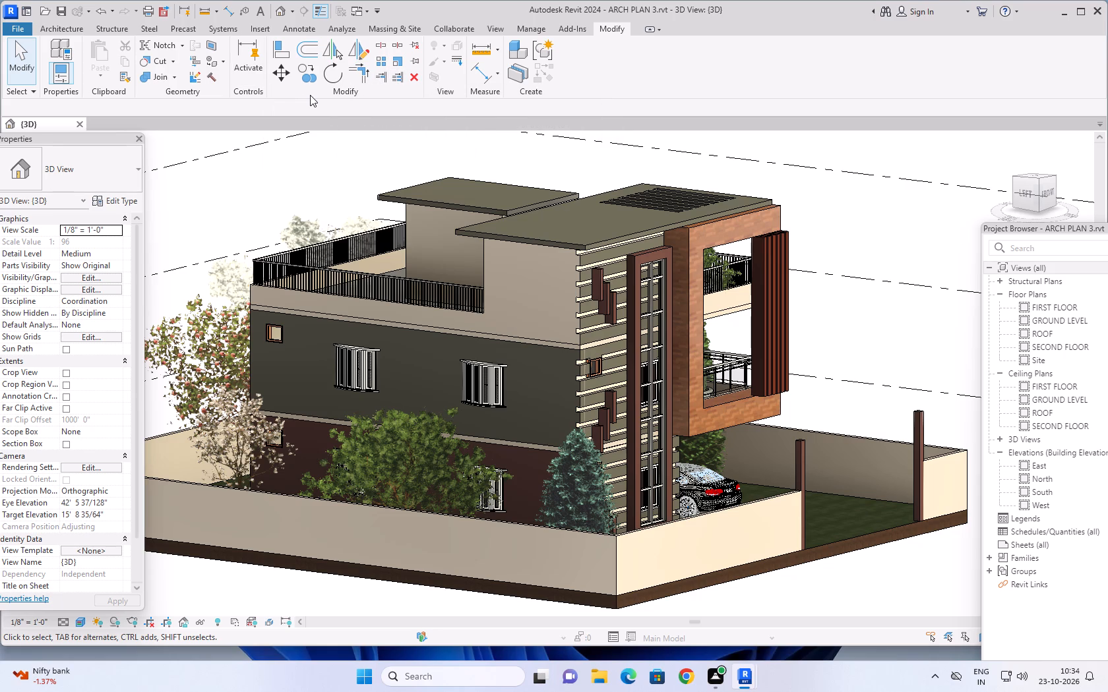
{"action": "left_click", "coordinate": [207, 62]}
{"action": "scroll", "coordinate": [116, 195], "scroll_direction": "up", "scroll_amount": 5}
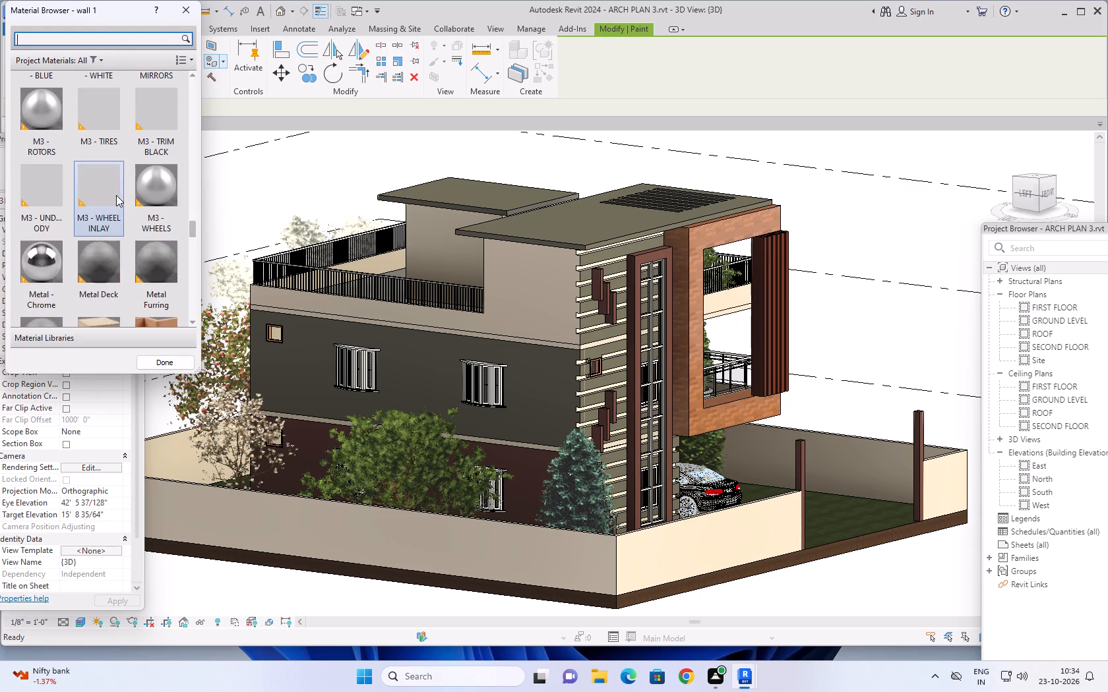
{"action": "scroll", "coordinate": [116, 195], "scroll_direction": "up", "scroll_amount": 13}
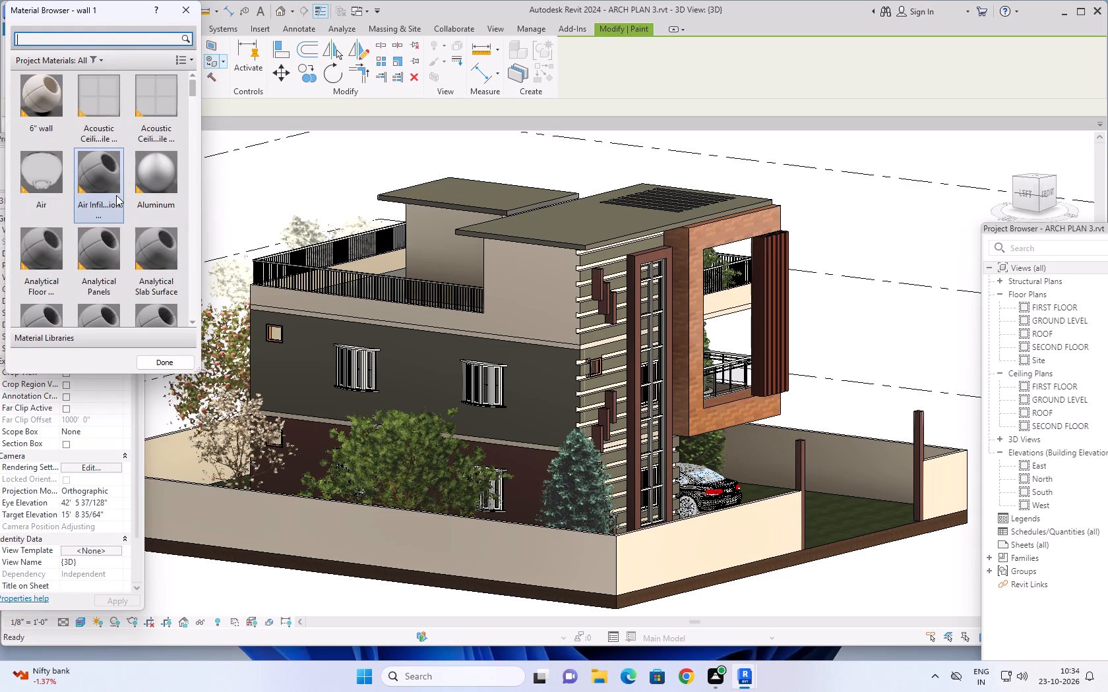
{"action": "scroll", "coordinate": [116, 195], "scroll_direction": "down", "scroll_amount": 5}
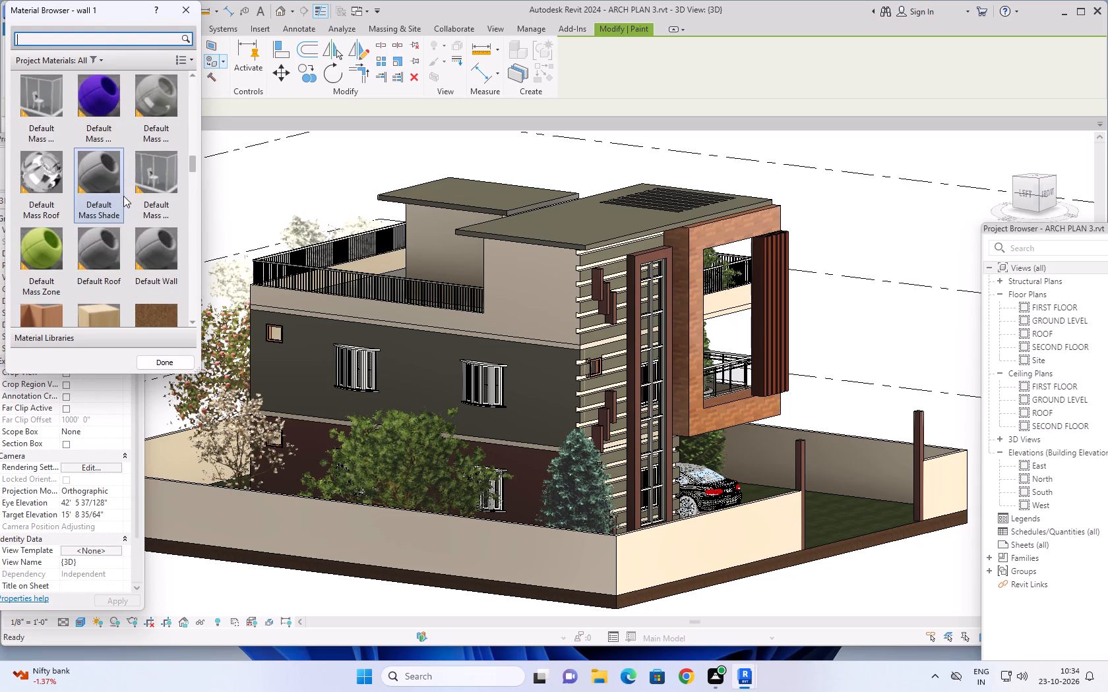
{"action": "scroll", "coordinate": [127, 198], "scroll_direction": "down", "scroll_amount": 2}
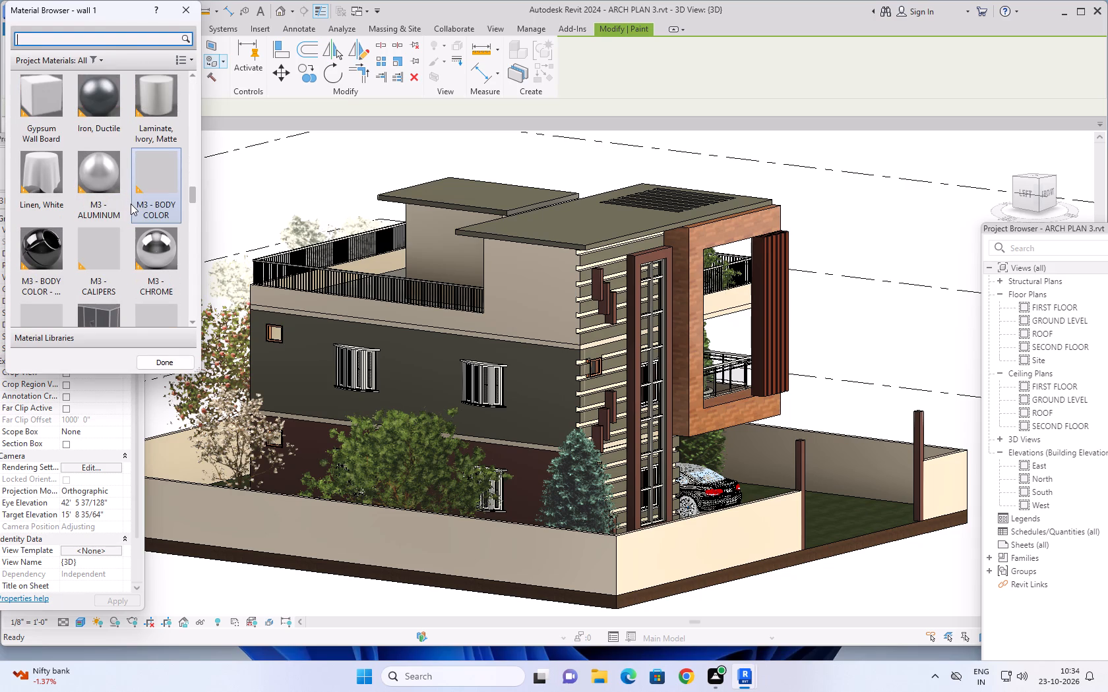
{"action": "scroll", "coordinate": [131, 204], "scroll_direction": "up", "scroll_amount": 1}
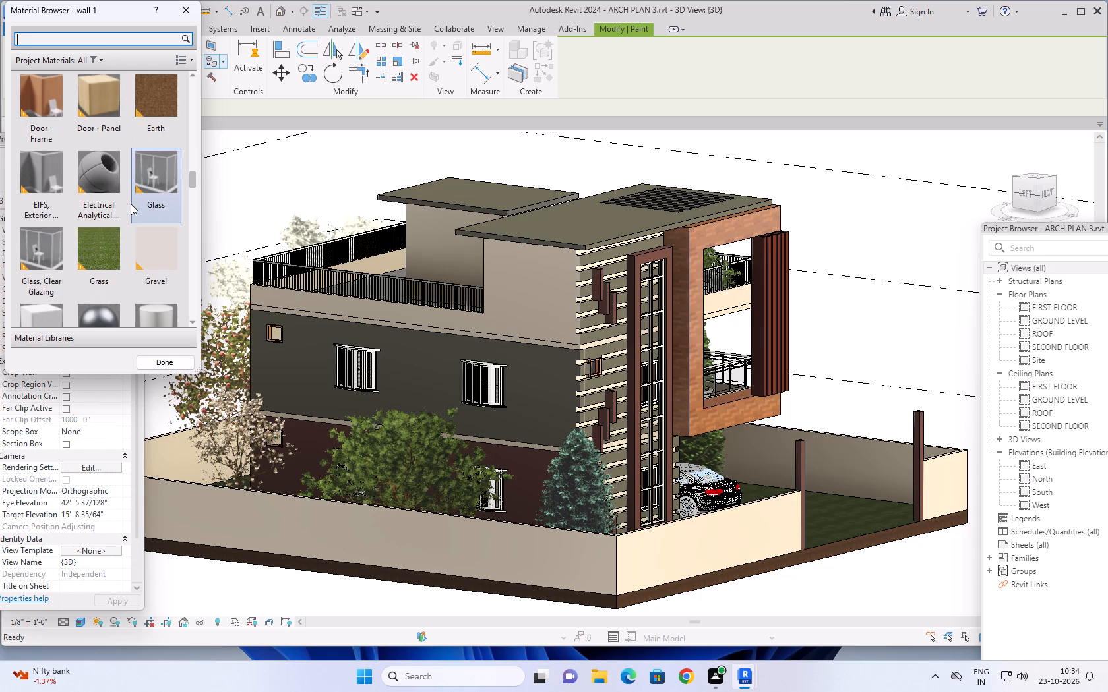
{"action": "scroll", "coordinate": [134, 206], "scroll_direction": "up", "scroll_amount": 1}
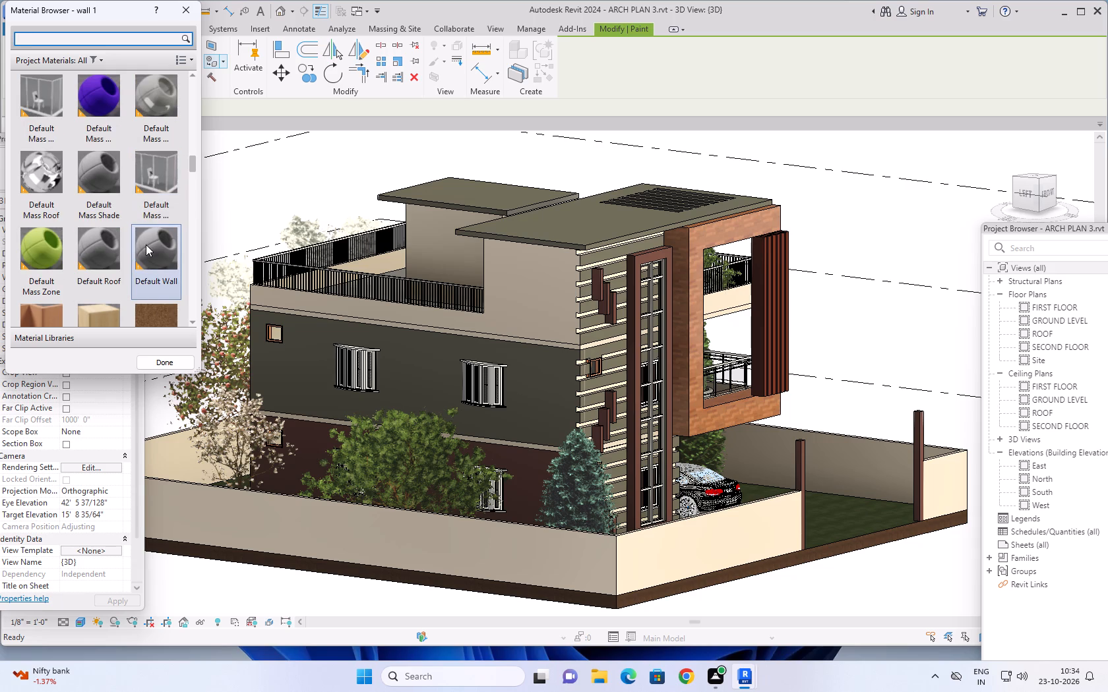
{"action": "scroll", "coordinate": [146, 241], "scroll_direction": "up", "scroll_amount": 4}
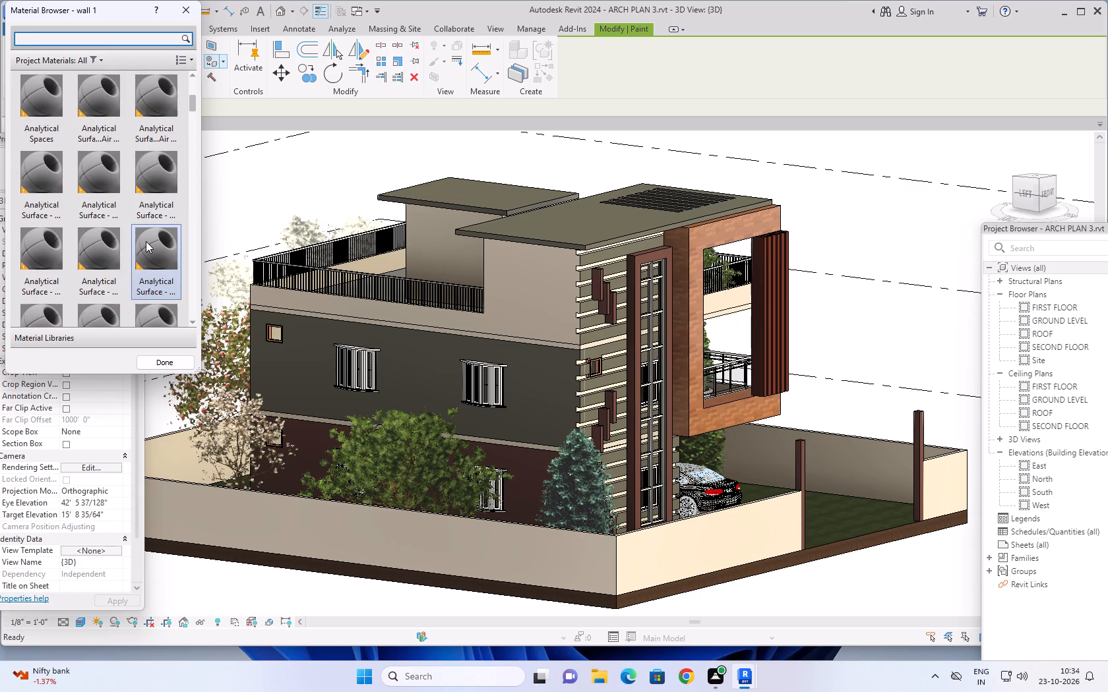
{"action": "scroll", "coordinate": [146, 241], "scroll_direction": "up", "scroll_amount": 2}
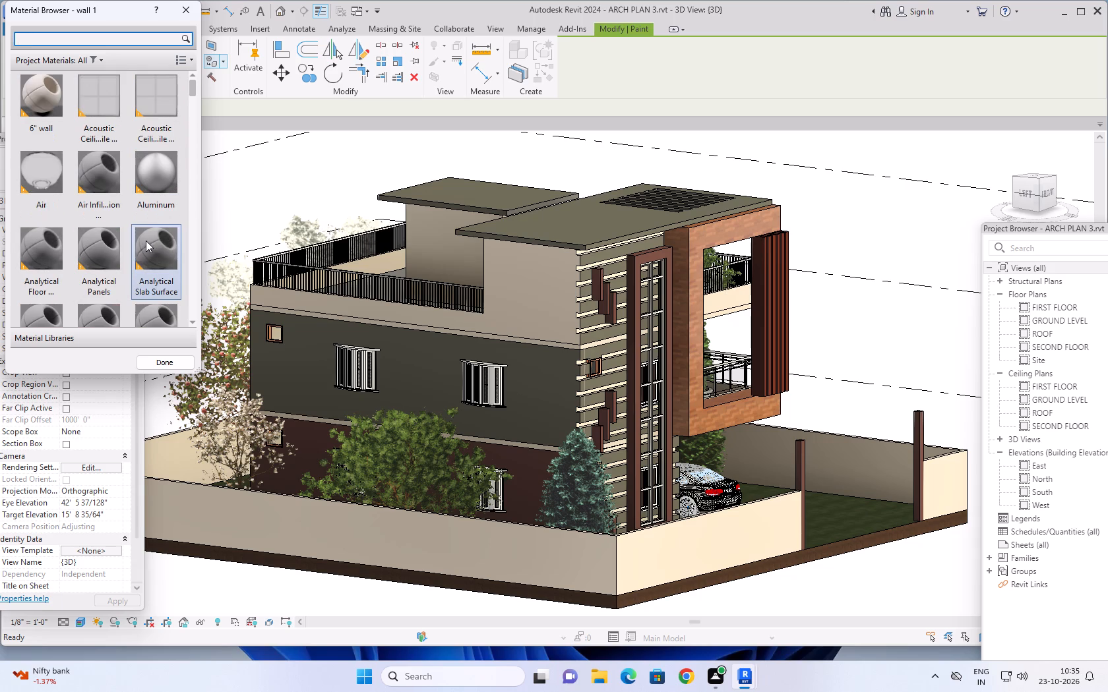
{"action": "scroll", "coordinate": [146, 241], "scroll_direction": "up", "scroll_amount": 1}
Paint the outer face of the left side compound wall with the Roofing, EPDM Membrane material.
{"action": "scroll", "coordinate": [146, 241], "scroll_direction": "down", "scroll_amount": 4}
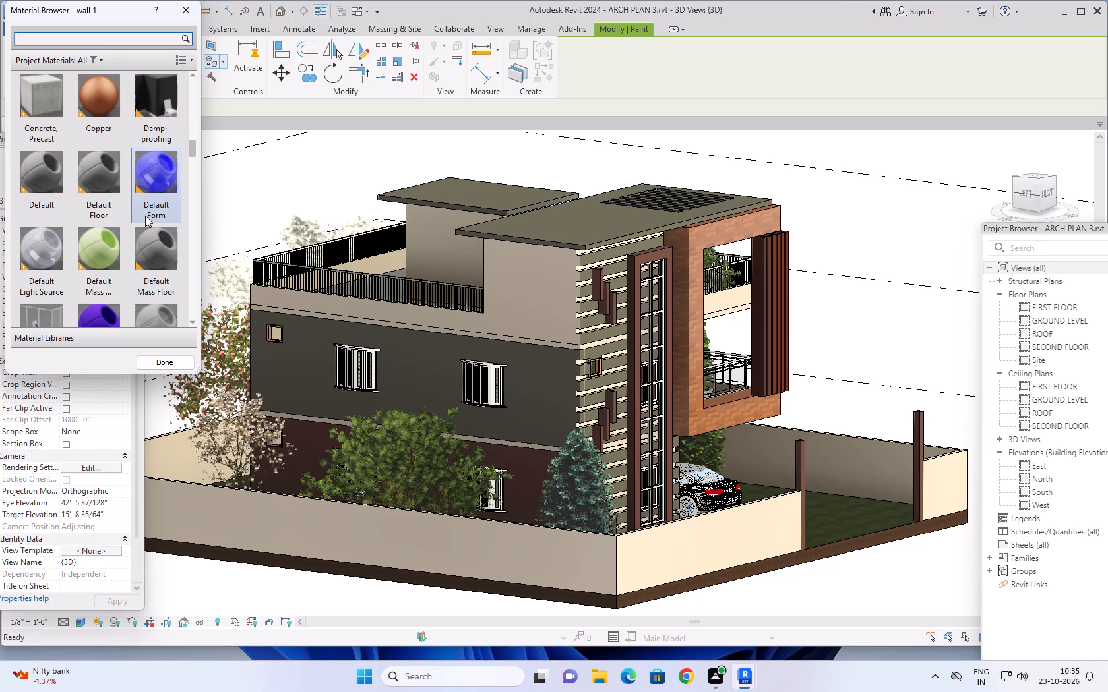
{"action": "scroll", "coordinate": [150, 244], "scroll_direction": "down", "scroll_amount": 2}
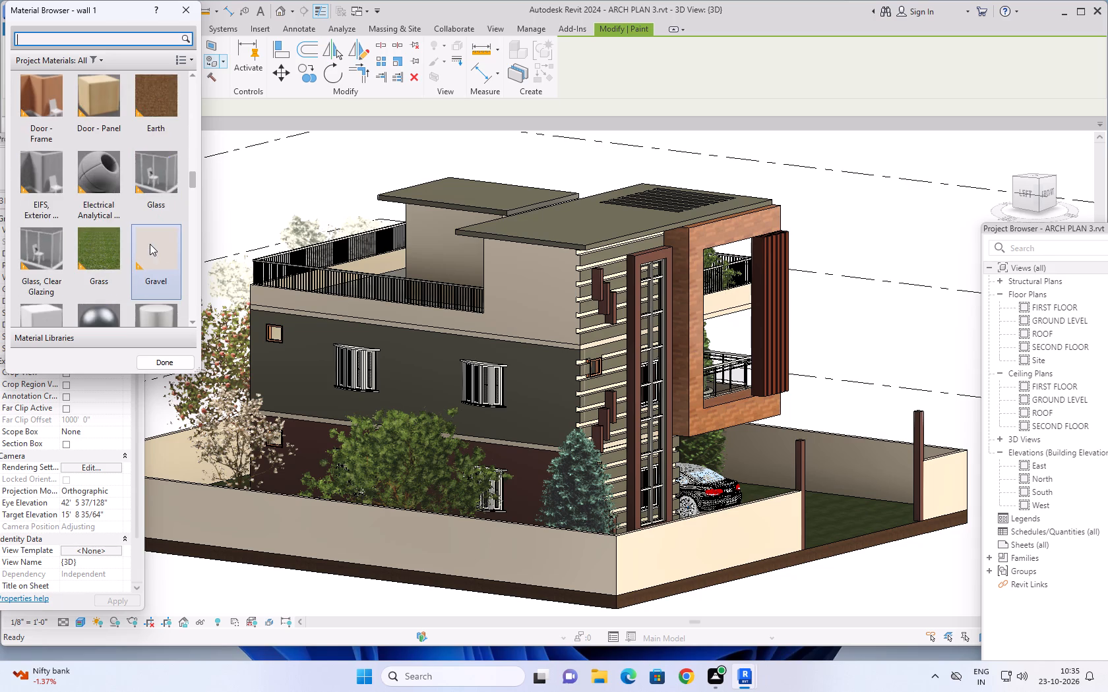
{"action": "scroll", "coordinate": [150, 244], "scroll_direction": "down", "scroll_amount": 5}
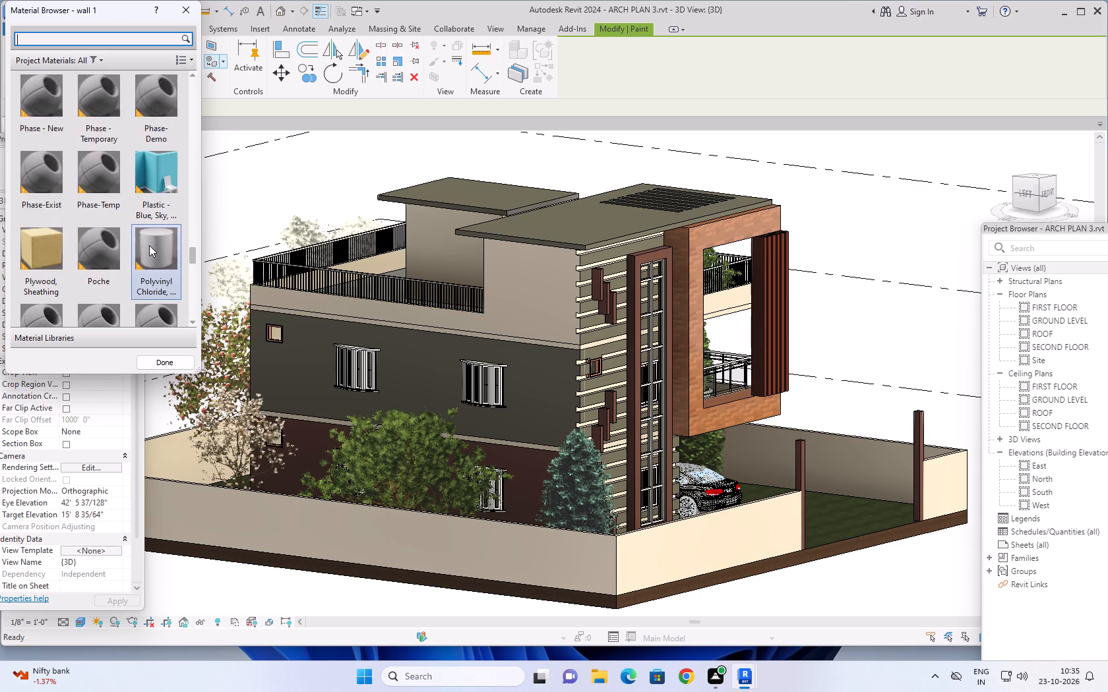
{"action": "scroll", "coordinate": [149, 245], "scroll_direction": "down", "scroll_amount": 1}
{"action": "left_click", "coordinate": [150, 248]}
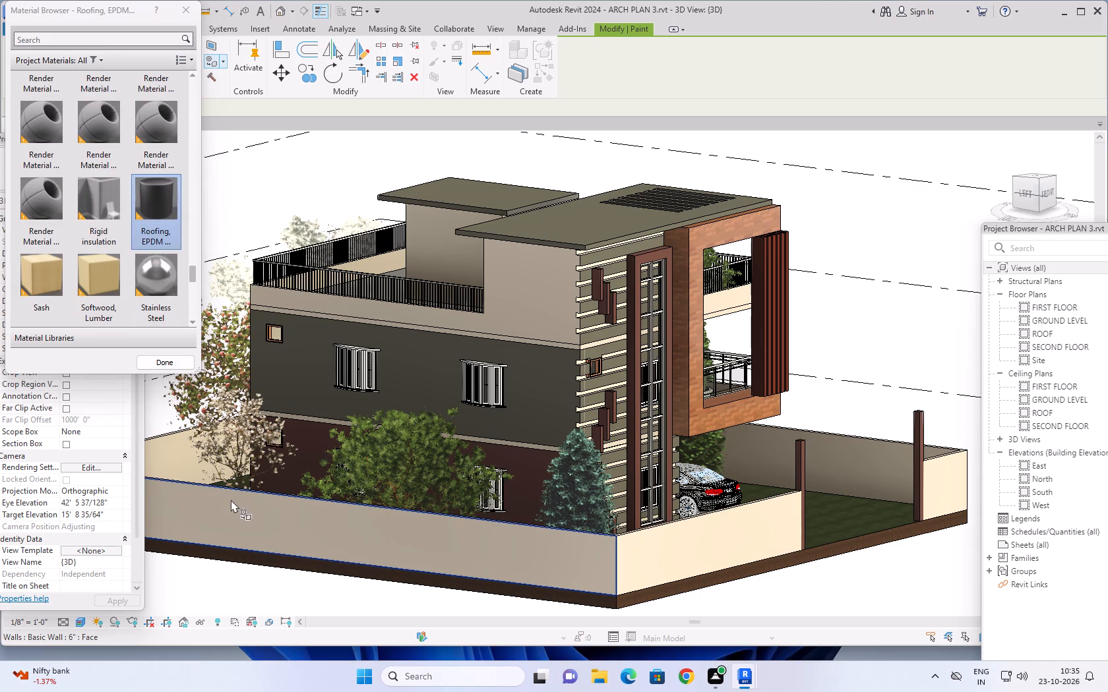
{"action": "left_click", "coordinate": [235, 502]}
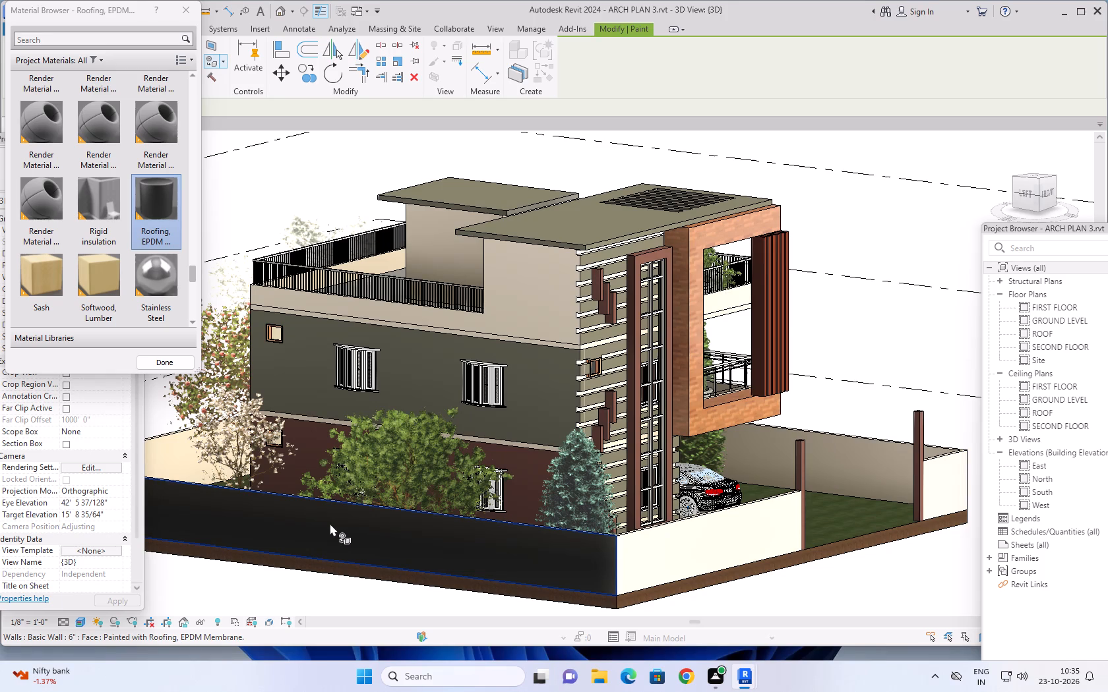
Paint the outer faces of the left side compound wall and the adjoining front wall with a grey Render Material.
{"action": "scroll", "coordinate": [397, 533], "scroll_direction": "down", "scroll_amount": 2}
{"action": "middle_click_drag", "start_coordinate": [338, 589], "coordinate": [346, 588]}
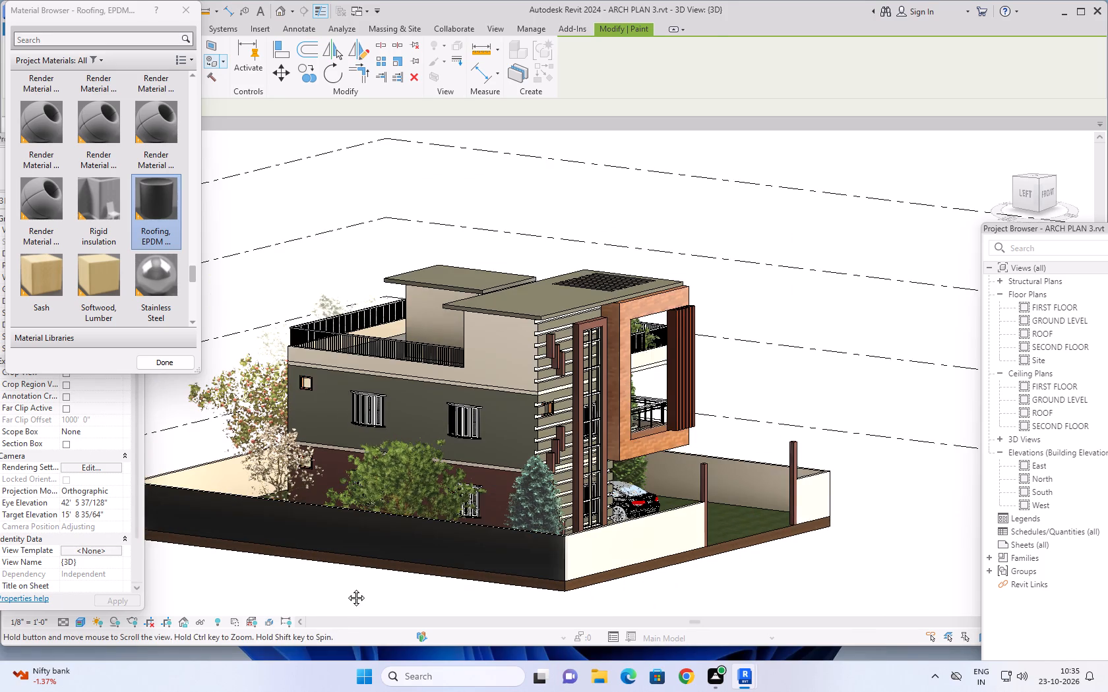
{"action": "middle_click_drag", "start_coordinate": [346, 588], "coordinate": [412, 580]}
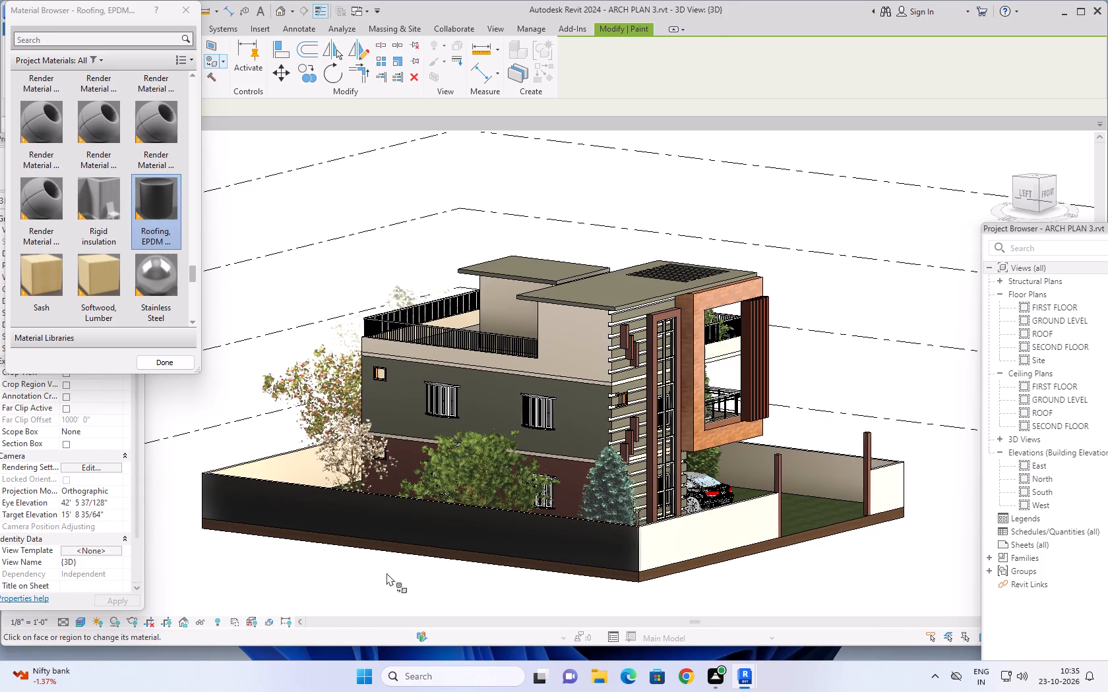
{"action": "left_click", "coordinate": [101, 125]}
{"action": "left_click", "coordinate": [364, 511]}
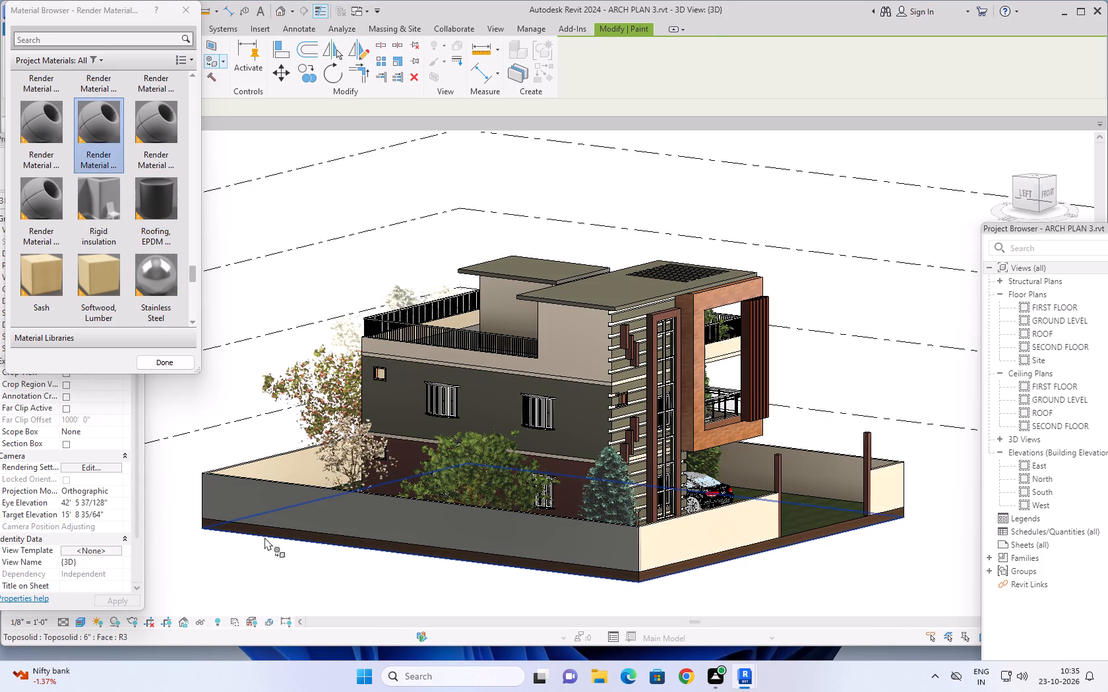
{"action": "left_click", "coordinate": [673, 544]}
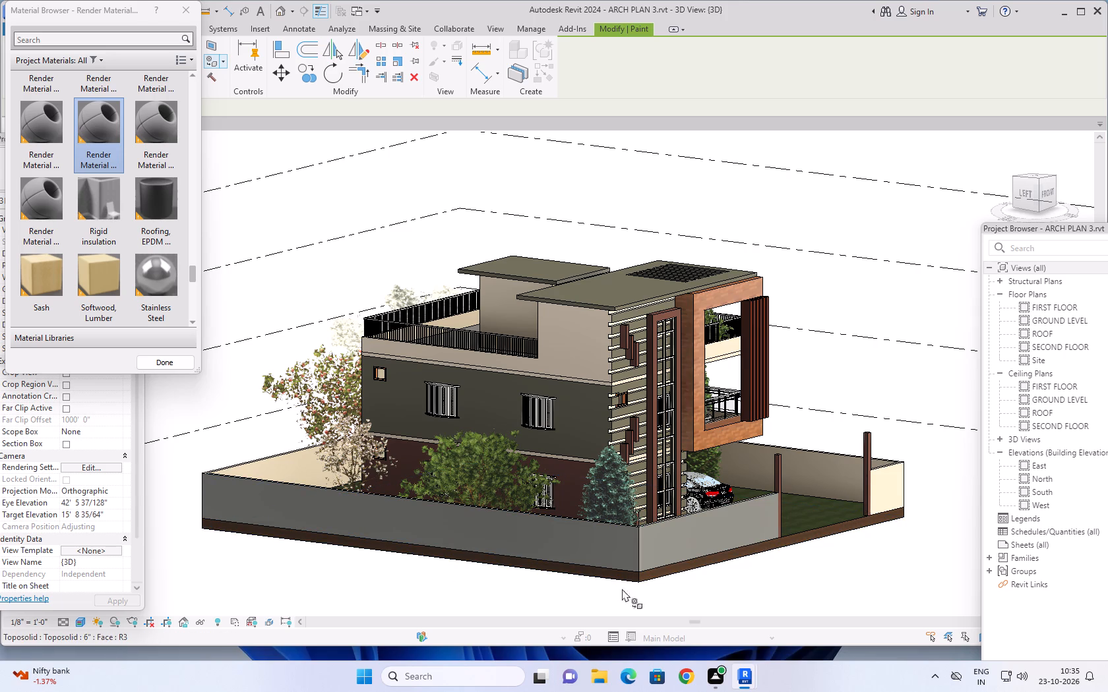
Paint the front wall segment beyond the gate opening and the right side compound wall's outer face with the same grey Render Material.
{"action": "middle_click_drag", "start_coordinate": [764, 600], "coordinate": [712, 629]}
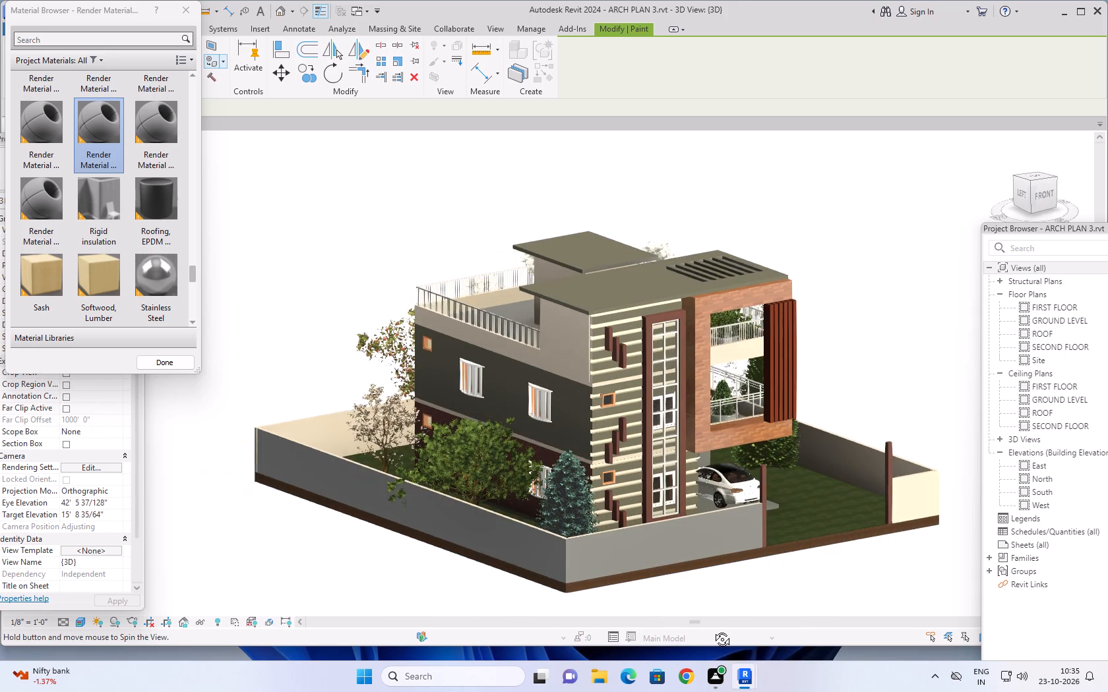
{"action": "middle_click_drag", "start_coordinate": [712, 629], "coordinate": [719, 616]}
{"action": "middle_click_drag", "start_coordinate": [737, 581], "coordinate": [662, 613]}
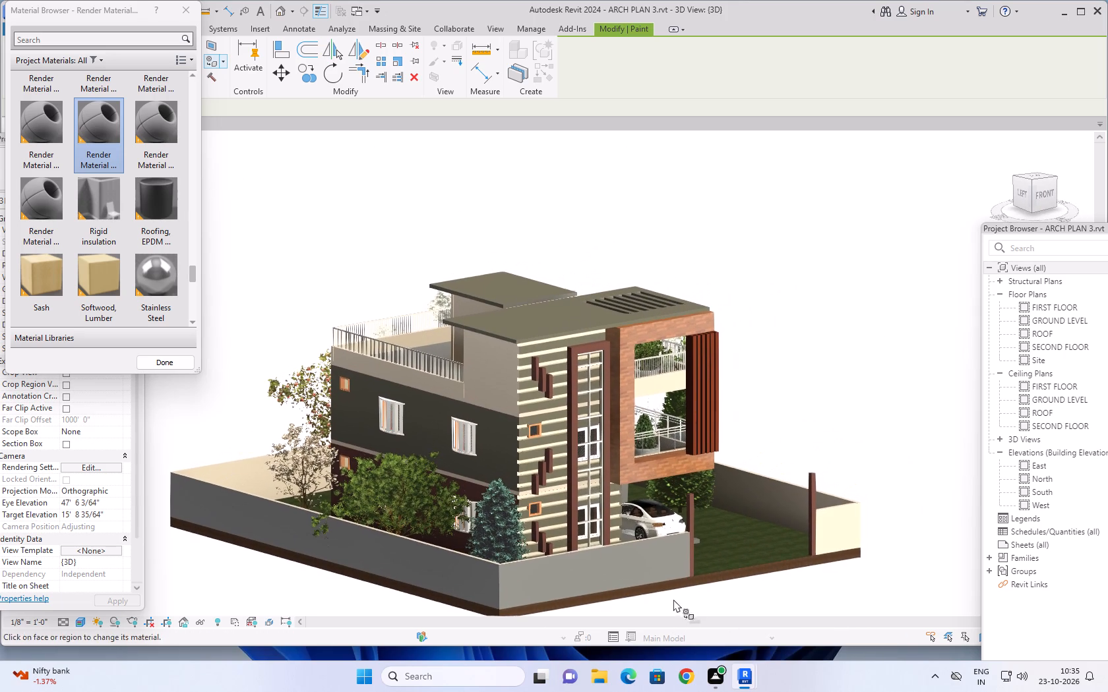
{"action": "middle_click_drag", "start_coordinate": [717, 571], "coordinate": [708, 597]}
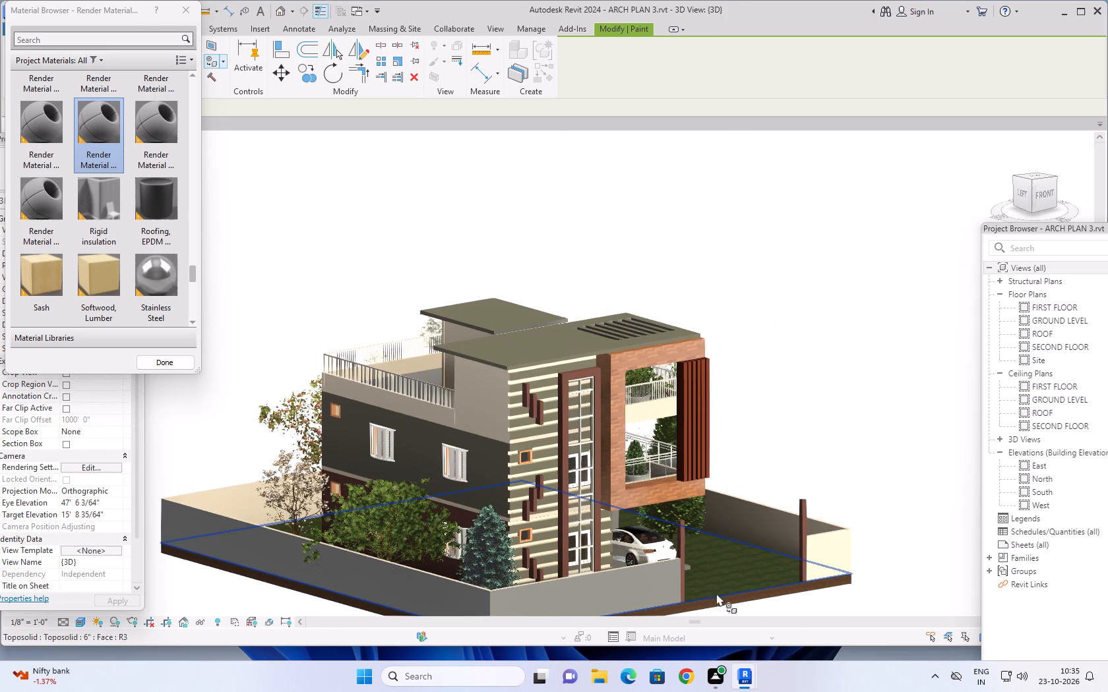
{"action": "middle_click_drag", "start_coordinate": [744, 586], "coordinate": [661, 611]}
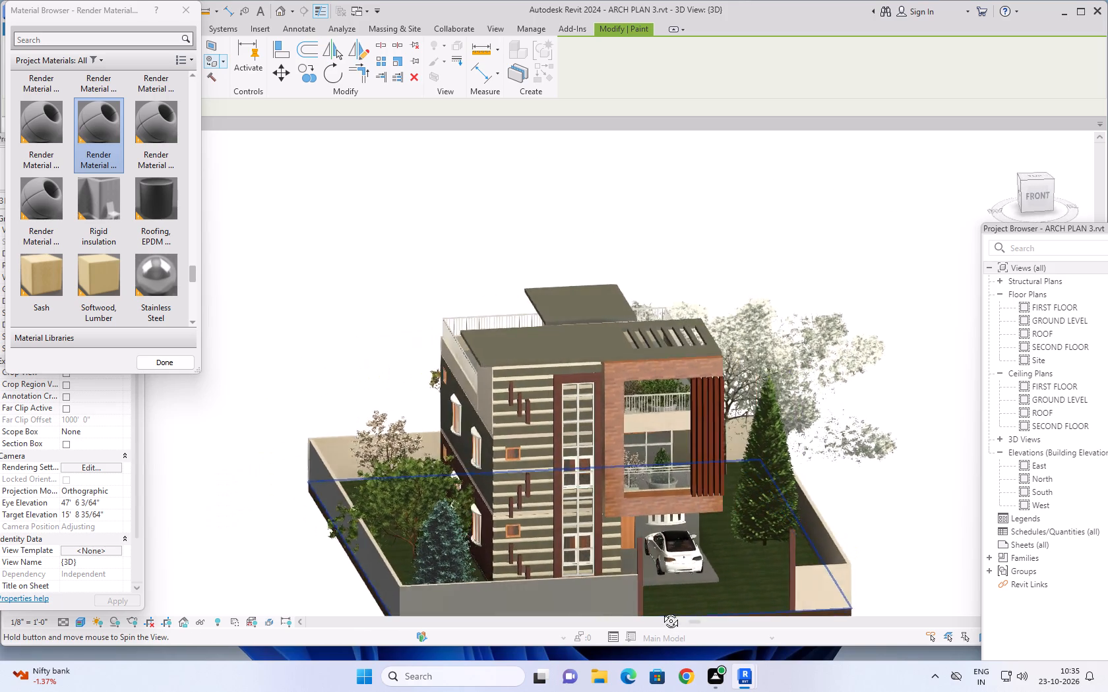
{"action": "middle_click_drag", "start_coordinate": [661, 611], "coordinate": [628, 616]}
{"action": "left_click", "coordinate": [793, 598]}
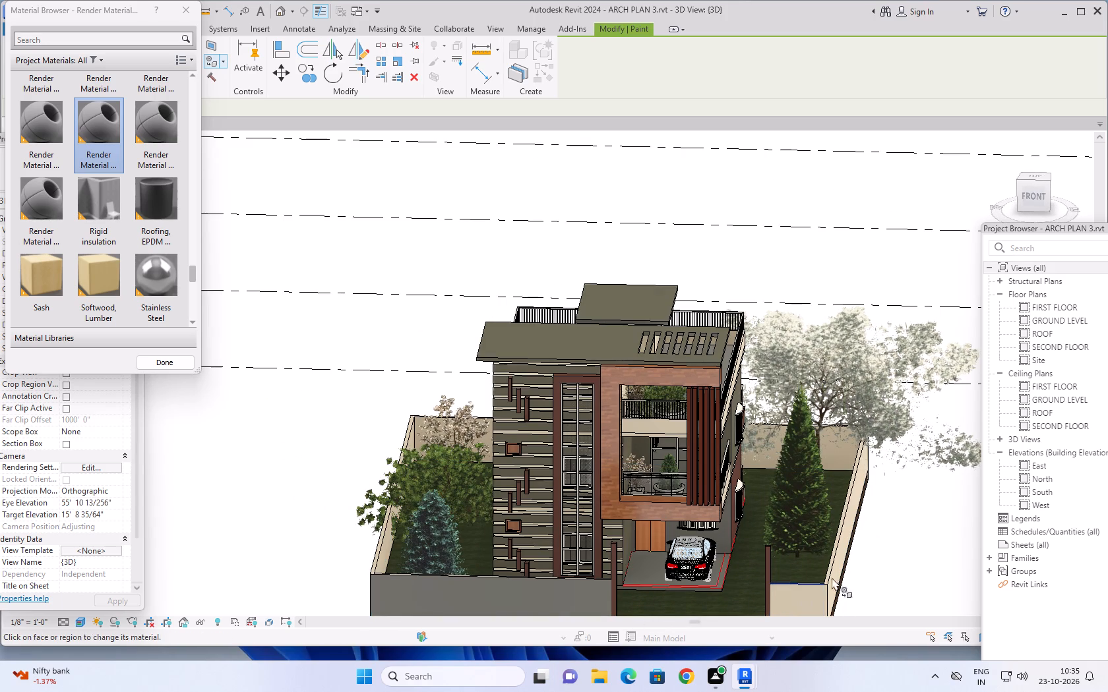
{"action": "middle_click_drag", "start_coordinate": [842, 570], "coordinate": [729, 547], "text": "shift"}
{"action": "scroll", "coordinate": [807, 583], "scroll_direction": "up", "scroll_amount": 1}
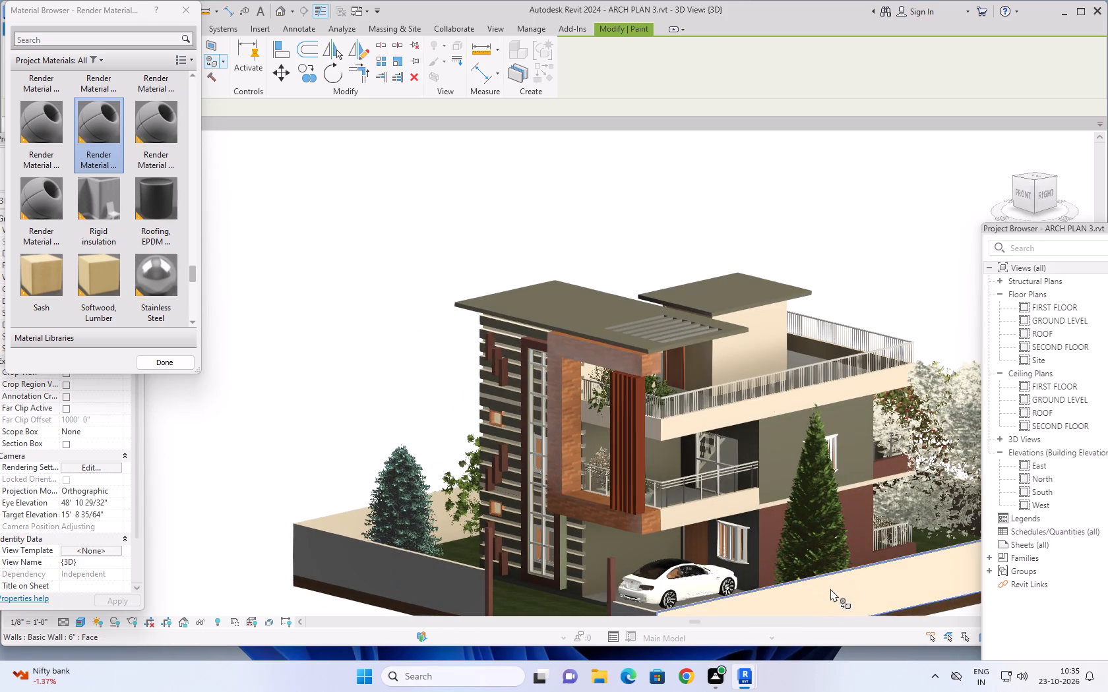
{"action": "left_click", "coordinate": [840, 596]}
Paint the outer face of the rear compound wall with the same grey Render Material.
{"action": "scroll", "coordinate": [849, 587], "scroll_direction": "down", "scroll_amount": 2}
{"action": "middle_click_drag", "start_coordinate": [832, 587], "coordinate": [791, 591]}
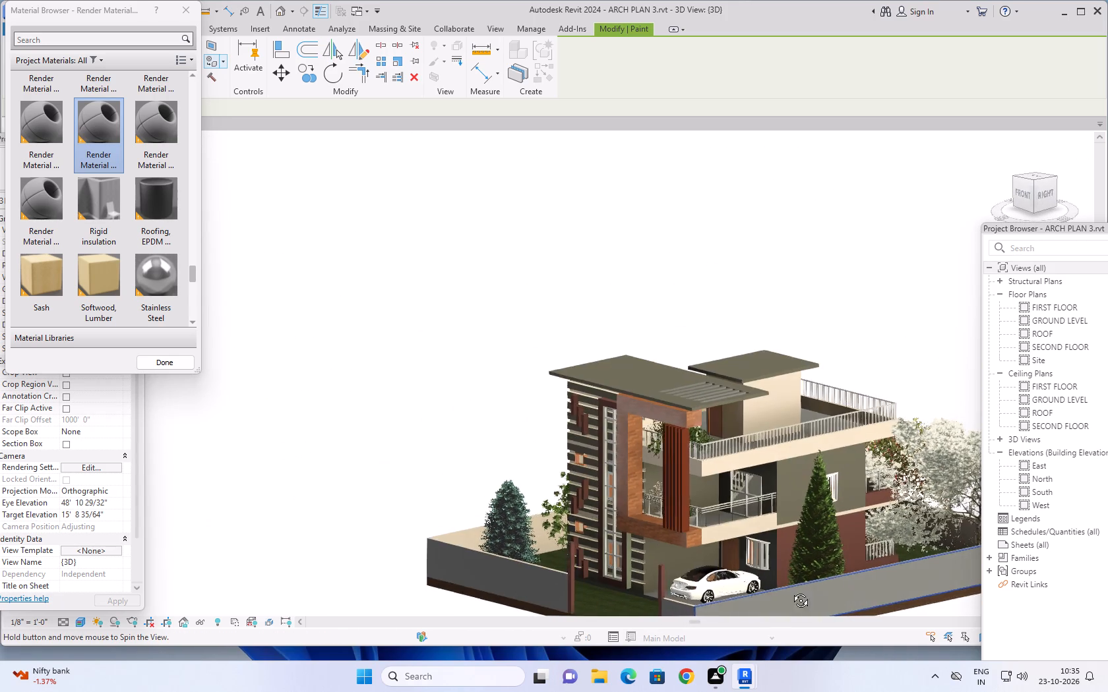
{"action": "middle_click_drag", "start_coordinate": [791, 591], "coordinate": [497, 526]}
{"action": "left_click", "coordinate": [561, 594]}
Paint the inner face of the front compound wall on the left side of the gate with the same grey Render Material.
{"action": "scroll", "coordinate": [652, 579], "scroll_direction": "down", "scroll_amount": 2}
{"action": "middle_click_drag", "start_coordinate": [693, 575], "coordinate": [644, 598], "text": "shift"}
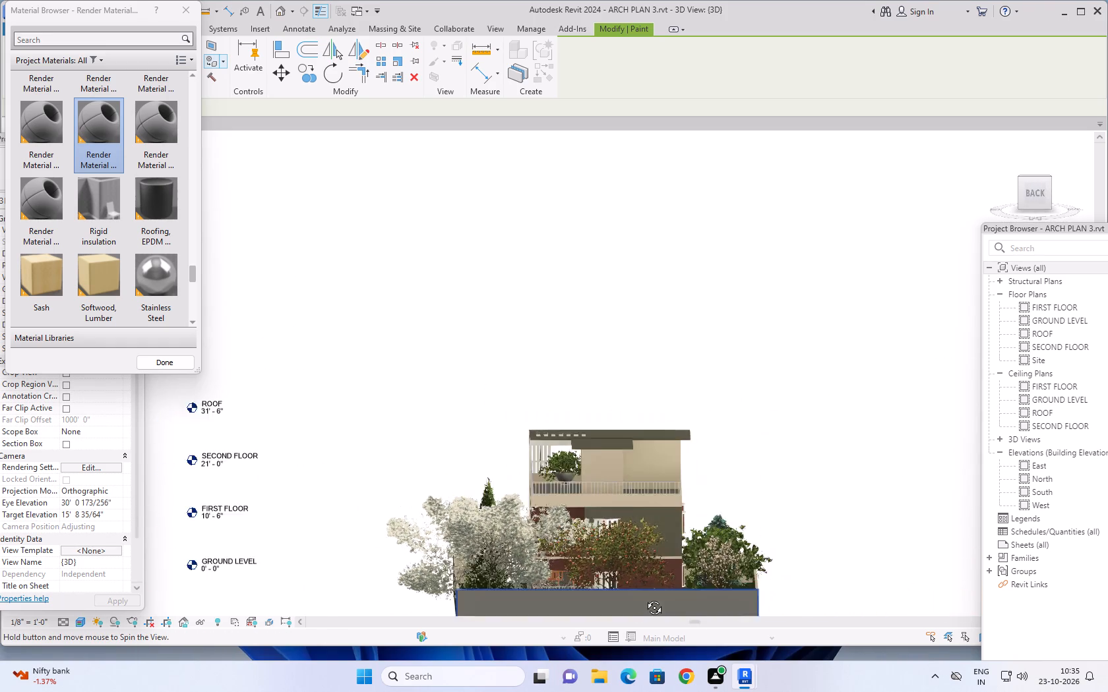
{"action": "middle_click_drag", "start_coordinate": [644, 598], "coordinate": [587, 620], "text": "shift"}
{"action": "middle_click_drag", "start_coordinate": [726, 496], "coordinate": [726, 604], "text": "shift"}
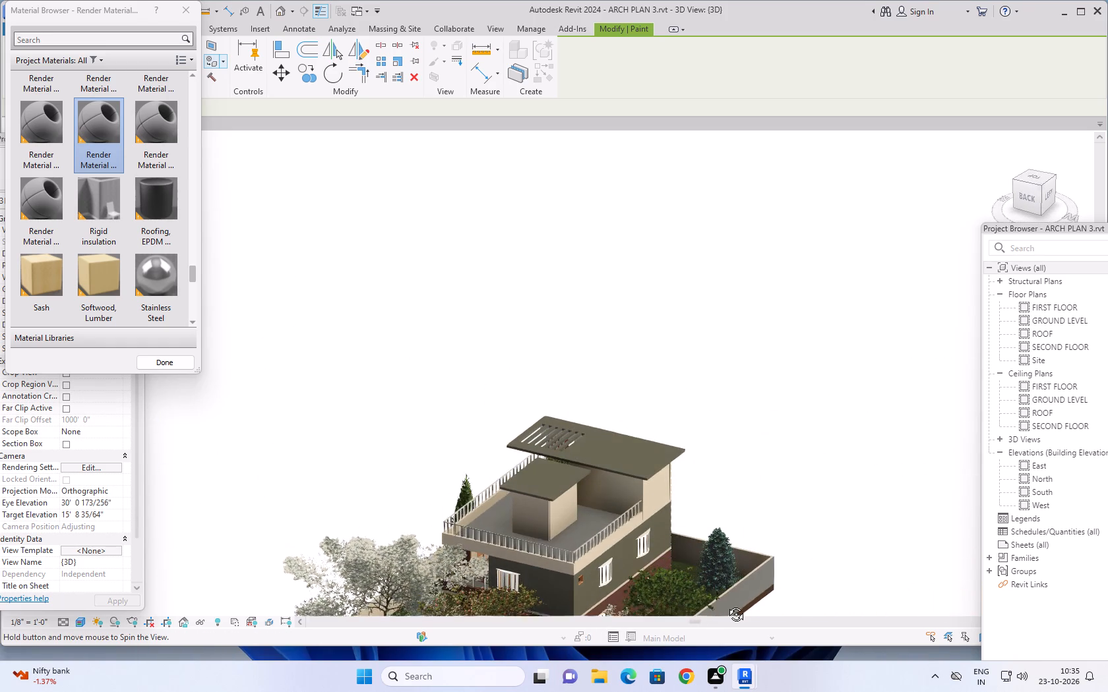
{"action": "middle_click_drag", "start_coordinate": [726, 604], "coordinate": [726, 605], "text": "shift"}
{"action": "middle_click_drag", "start_coordinate": [752, 531], "coordinate": [739, 635]}
{"action": "scroll", "coordinate": [737, 556], "scroll_direction": "up", "scroll_amount": 5}
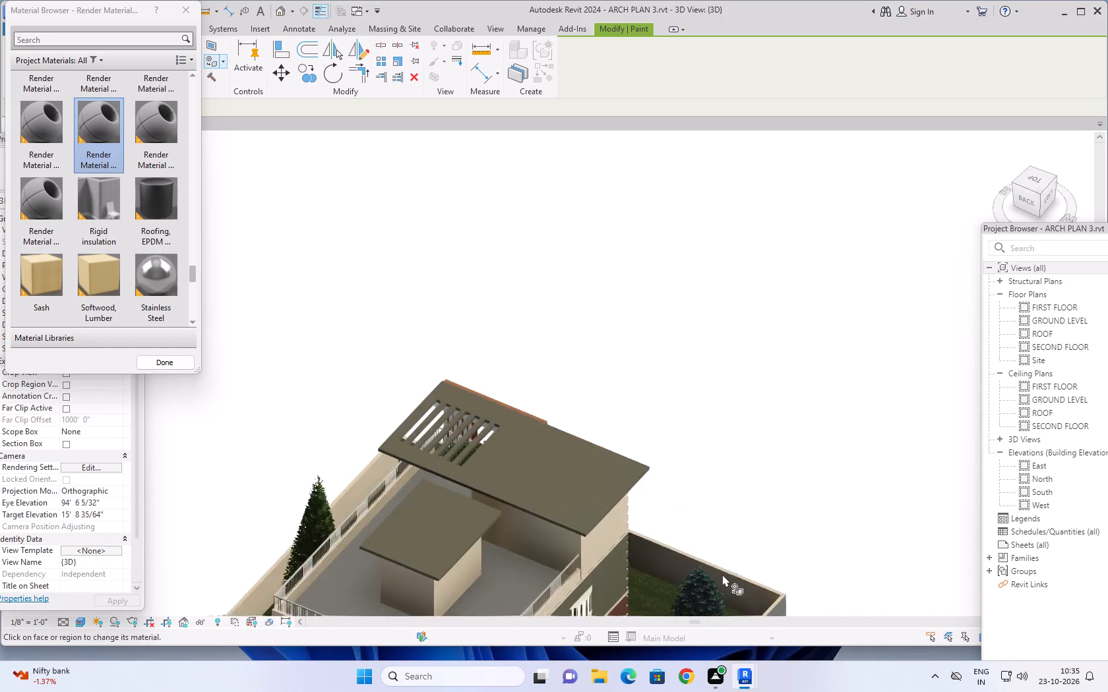
{"action": "scroll", "coordinate": [722, 574], "scroll_direction": "up", "scroll_amount": 3}
{"action": "left_click", "coordinate": [719, 586]}
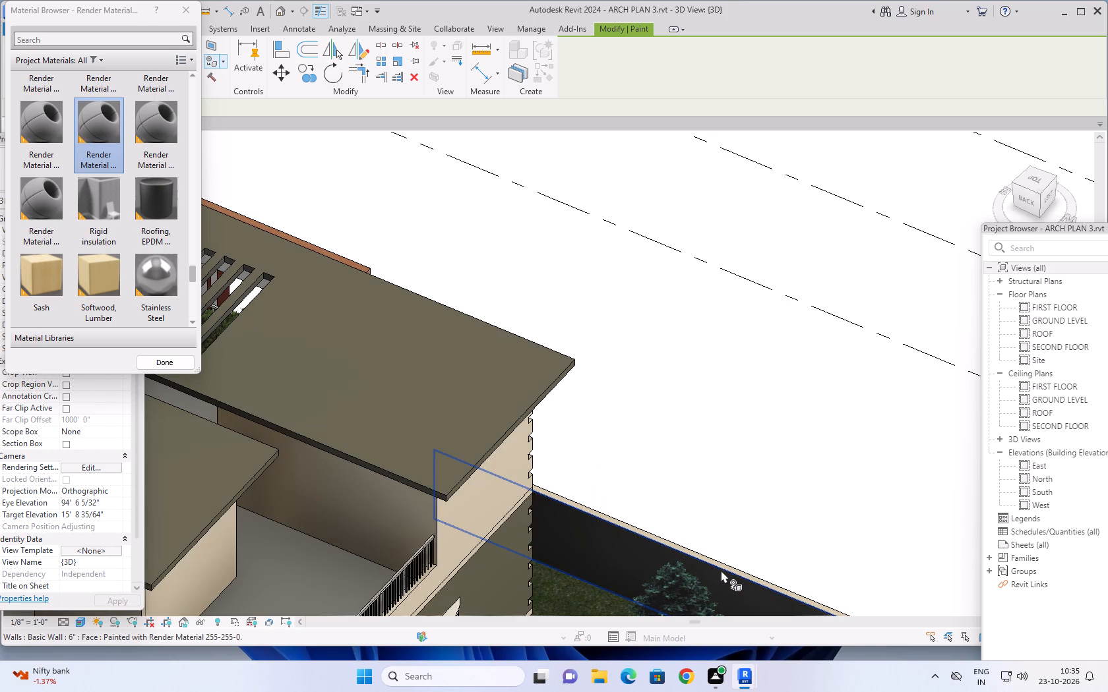
Paint the inner face of the right side compound wall with the same grey Render Material.
{"action": "scroll", "coordinate": [722, 562], "scroll_direction": "down", "scroll_amount": 1}
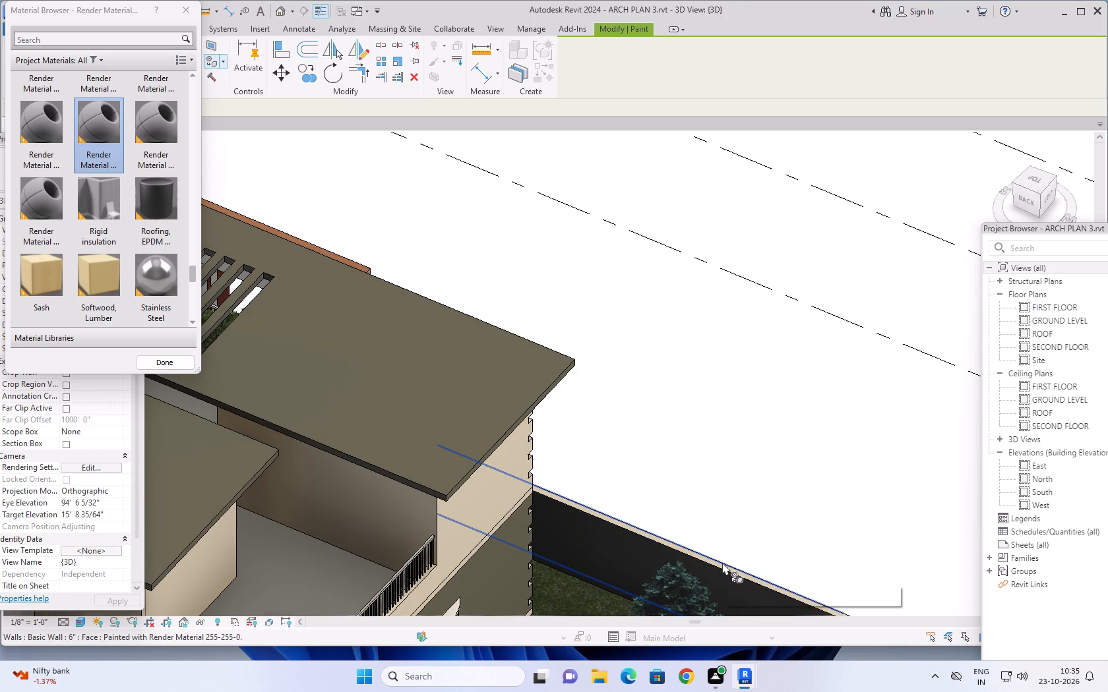
{"action": "scroll", "coordinate": [722, 562], "scroll_direction": "down", "scroll_amount": 3}
{"action": "middle_click_drag", "start_coordinate": [732, 577], "coordinate": [718, 593], "text": "shift"}
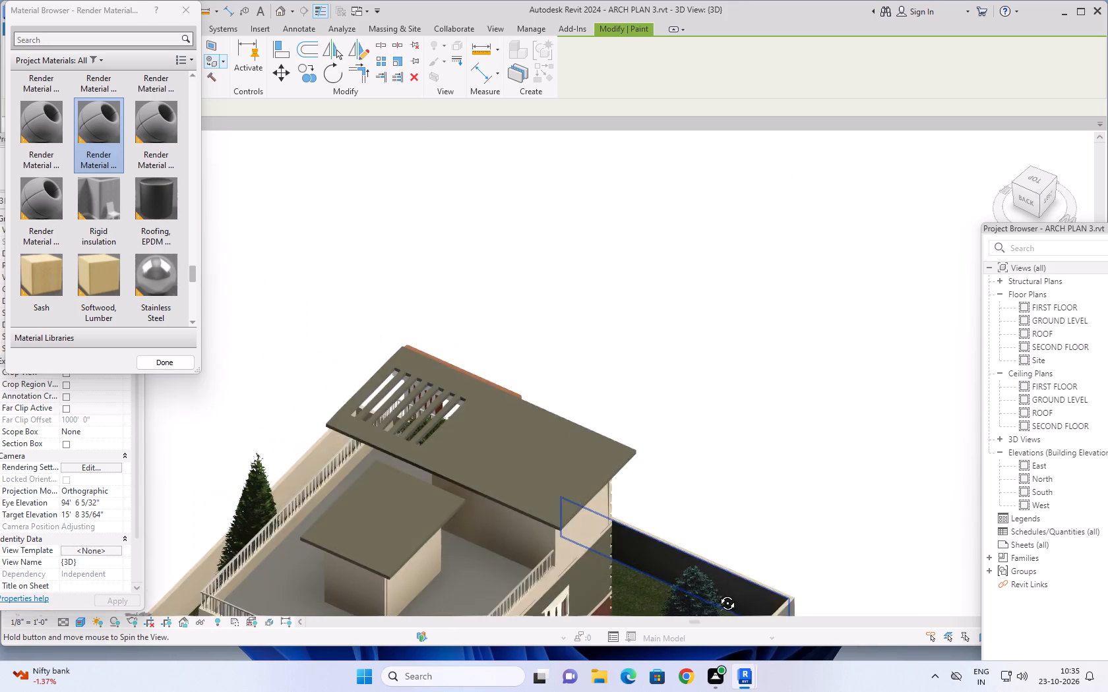
{"action": "middle_click_drag", "start_coordinate": [718, 593], "coordinate": [534, 604], "text": "shift"}
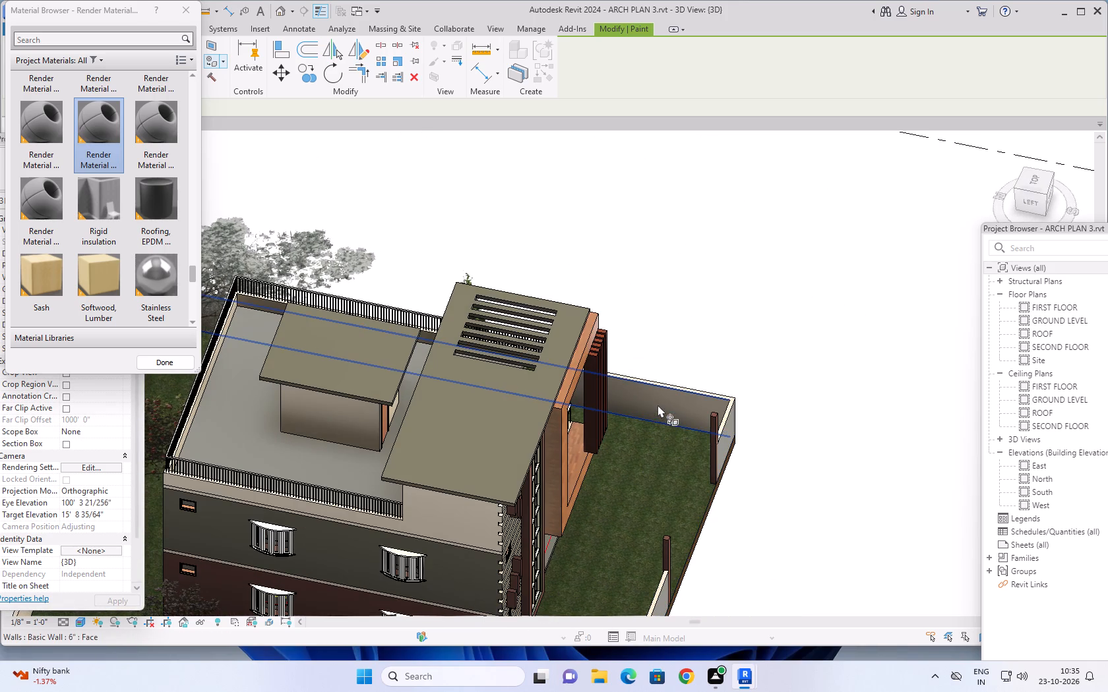
{"action": "left_click", "coordinate": [660, 401]}
Paint the inner face of the rear compound wall with the same grey Render Material.
{"action": "scroll", "coordinate": [633, 509], "scroll_direction": "down", "scroll_amount": 2}
{"action": "middle_click_drag", "start_coordinate": [626, 527], "coordinate": [623, 440], "text": "shift"}
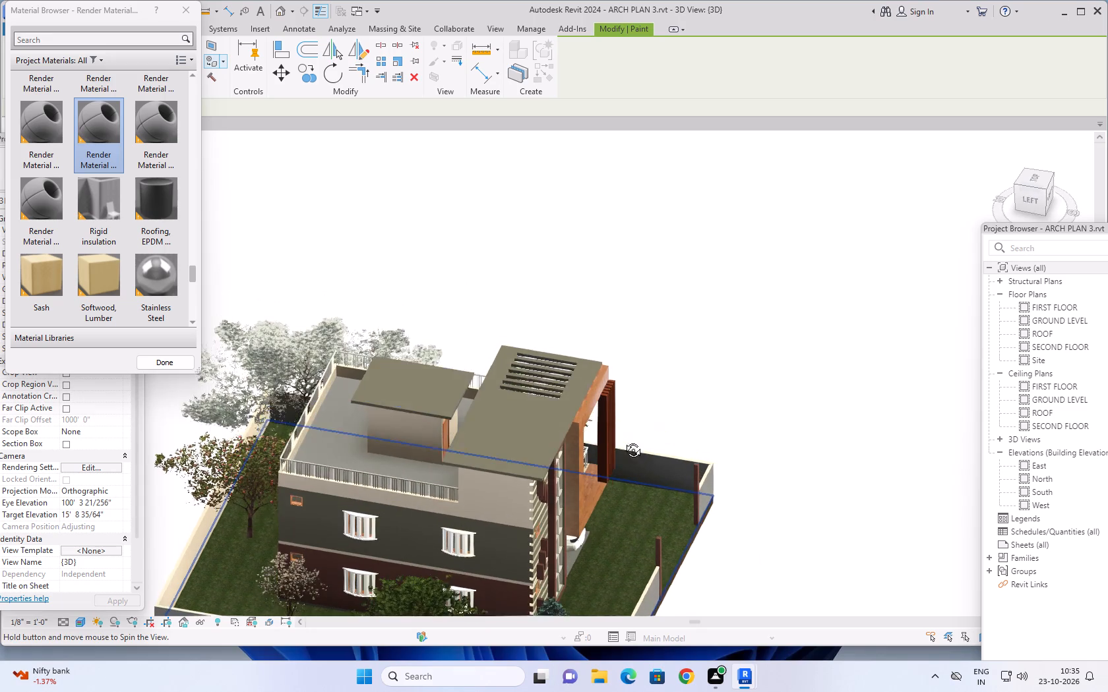
{"action": "middle_click_drag", "start_coordinate": [623, 440], "coordinate": [623, 419], "text": "shift"}
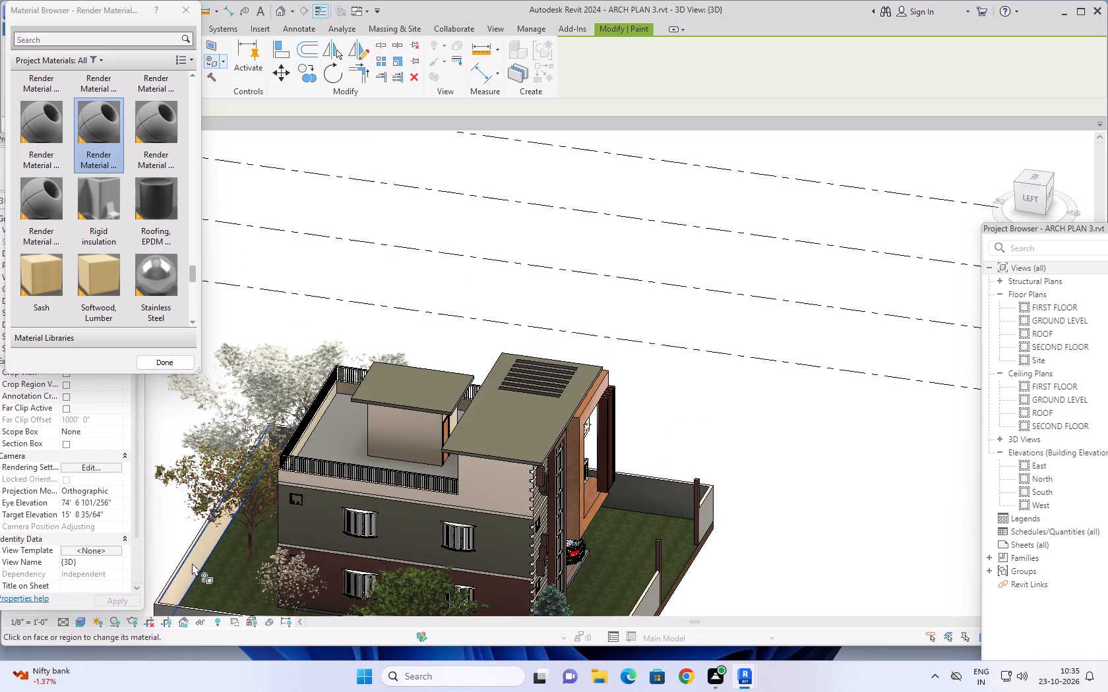
{"action": "left_click", "coordinate": [196, 562]}
Paint the top face of the right side compound wall with the same grey Render Material.
{"action": "scroll", "coordinate": [197, 575], "scroll_direction": "down", "scroll_amount": 2}
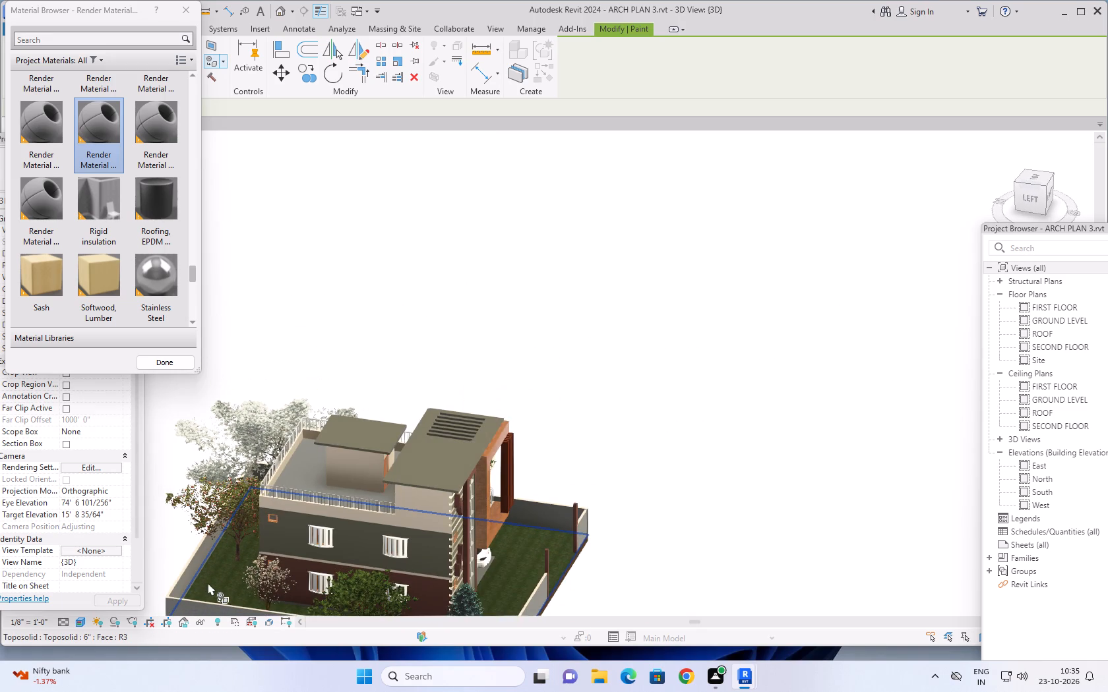
{"action": "middle_click_drag", "start_coordinate": [208, 582], "coordinate": [195, 605]}
{"action": "middle_click_drag", "start_coordinate": [500, 526], "coordinate": [471, 591], "text": "shift"}
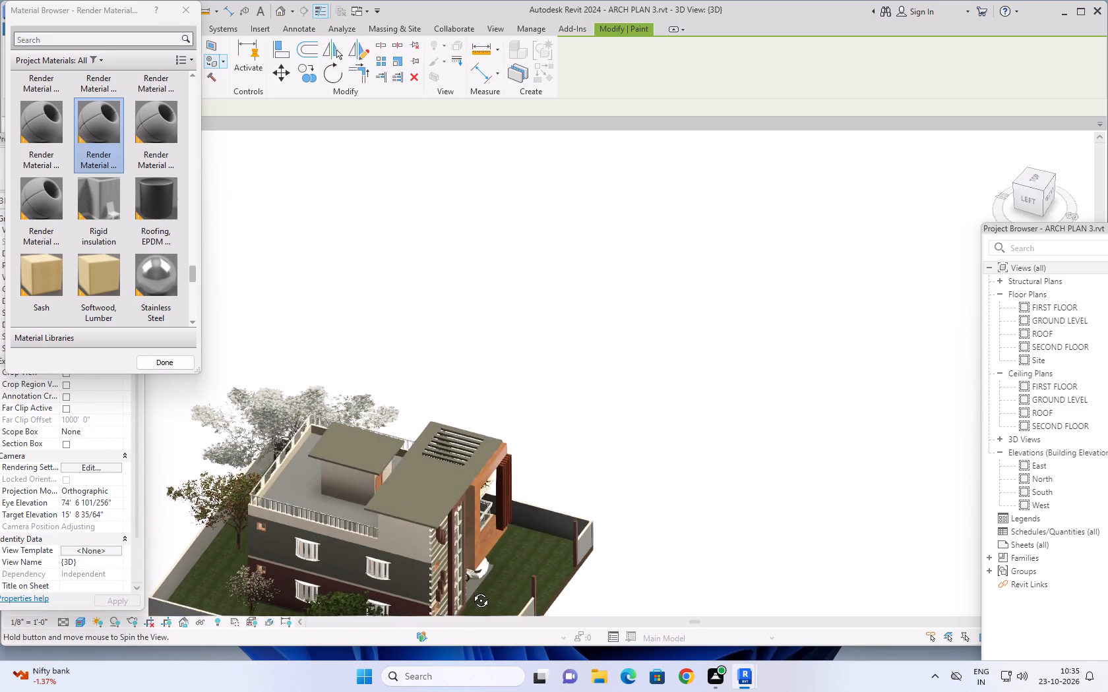
{"action": "middle_click_drag", "start_coordinate": [471, 591], "coordinate": [470, 592], "text": "shift"}
{"action": "middle_click_drag", "start_coordinate": [545, 492], "coordinate": [504, 578]}
{"action": "middle_click_drag", "start_coordinate": [504, 578], "coordinate": [545, 529]}
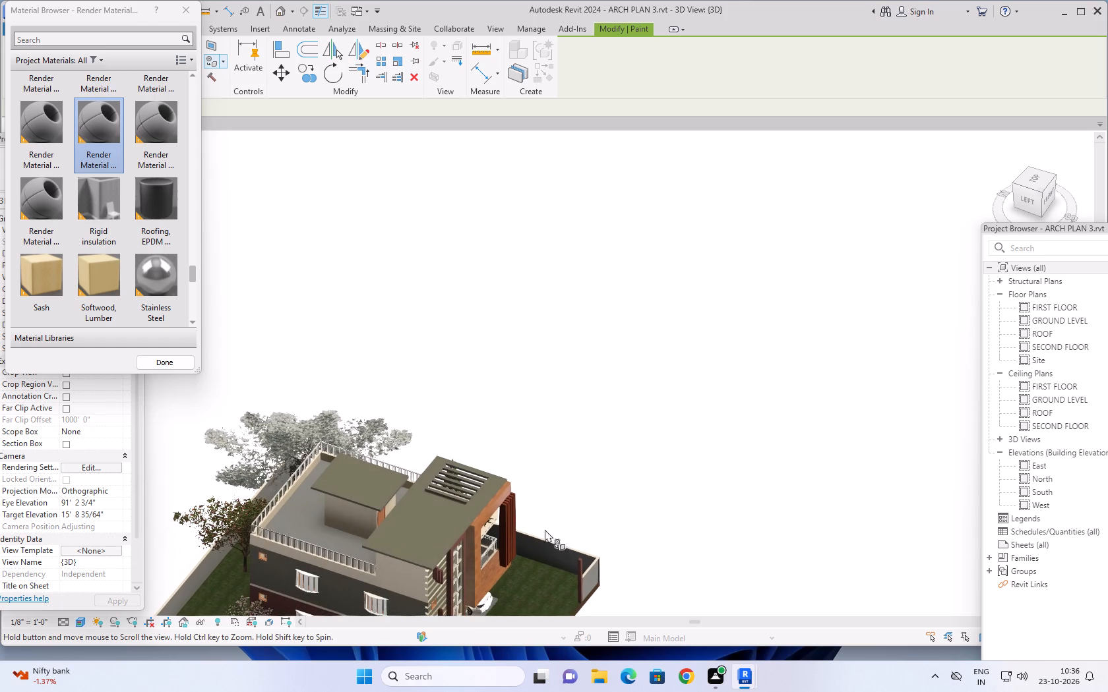
{"action": "middle_click_drag", "start_coordinate": [536, 550], "coordinate": [505, 624], "text": "shift"}
{"action": "scroll", "coordinate": [606, 490], "scroll_direction": "up", "scroll_amount": 3}
{"action": "scroll", "coordinate": [547, 556], "scroll_direction": "up", "scroll_amount": 5}
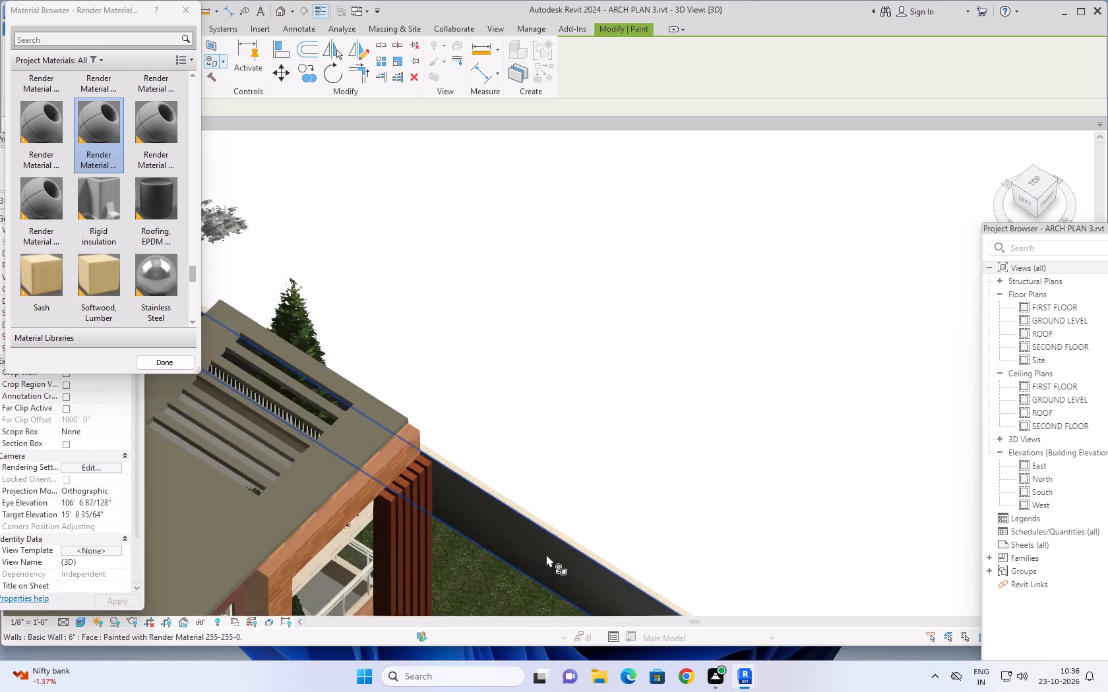
{"action": "scroll", "coordinate": [546, 554], "scroll_direction": "up", "scroll_amount": 4}
{"action": "left_click", "coordinate": [553, 507]}
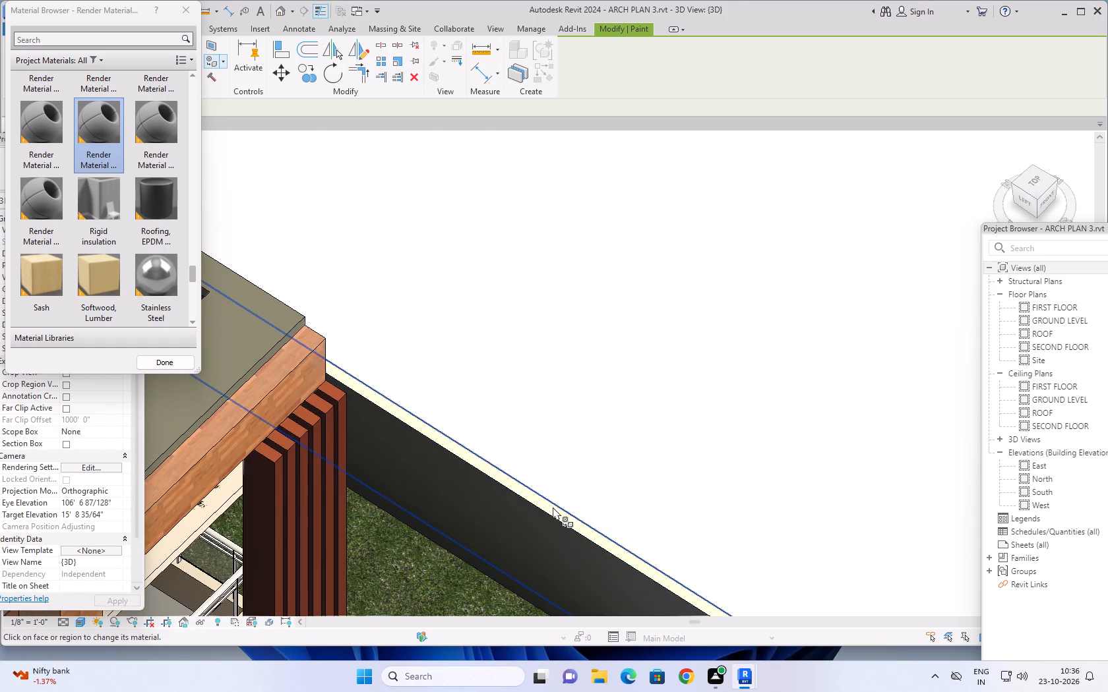
{"action": "scroll", "coordinate": [547, 532], "scroll_direction": "up", "scroll_amount": 1}
{"action": "middle_click_drag", "start_coordinate": [547, 533], "coordinate": [474, 587], "text": "shift"}
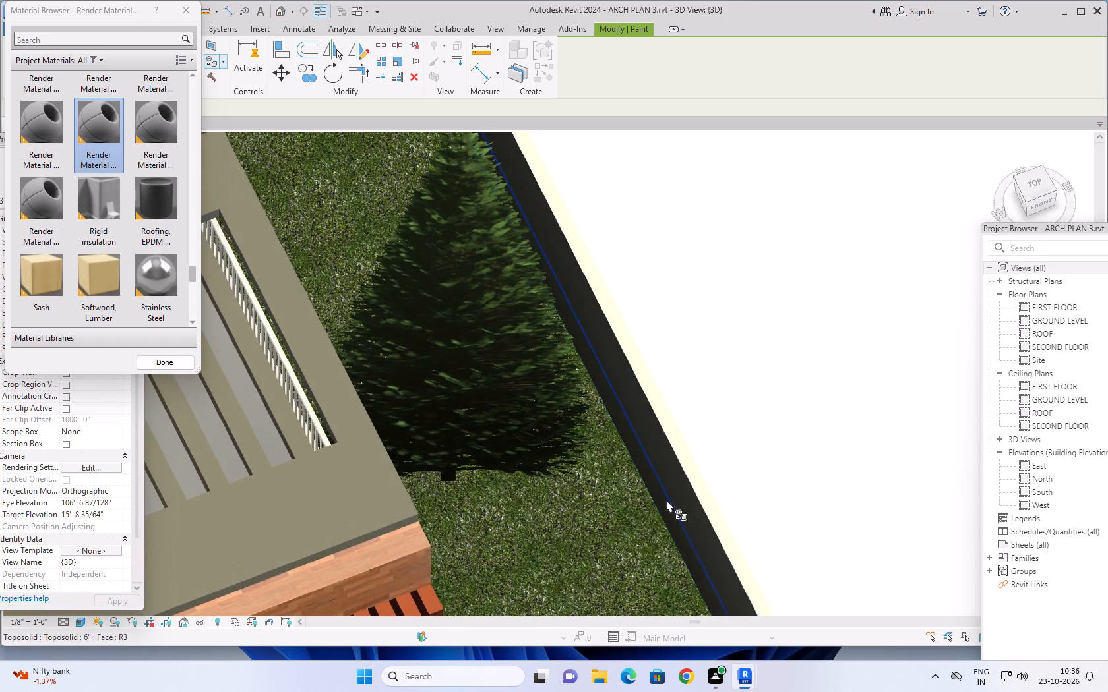
{"action": "left_click", "coordinate": [697, 482]}
Paint the top face of the short front wall segment beside the right side wall with the same grey Render Material.
{"action": "scroll", "coordinate": [650, 526], "scroll_direction": "down", "scroll_amount": 2}
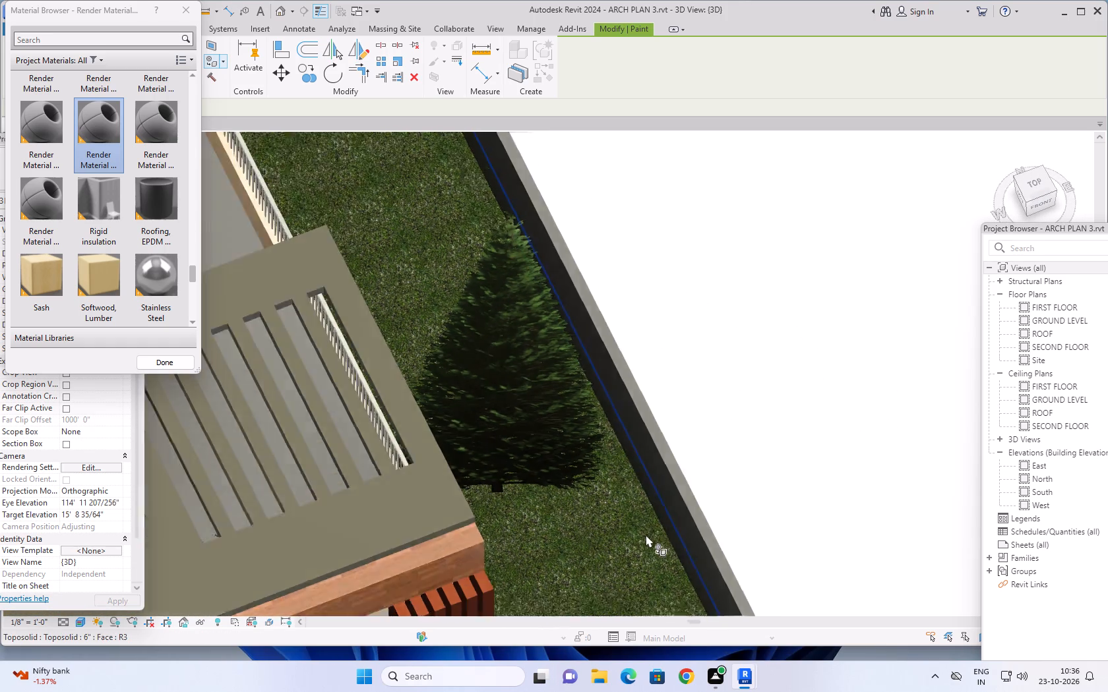
{"action": "middle_click_drag", "start_coordinate": [645, 534], "coordinate": [644, 343]}
{"action": "middle_click_drag", "start_coordinate": [639, 495], "coordinate": [596, 254]}
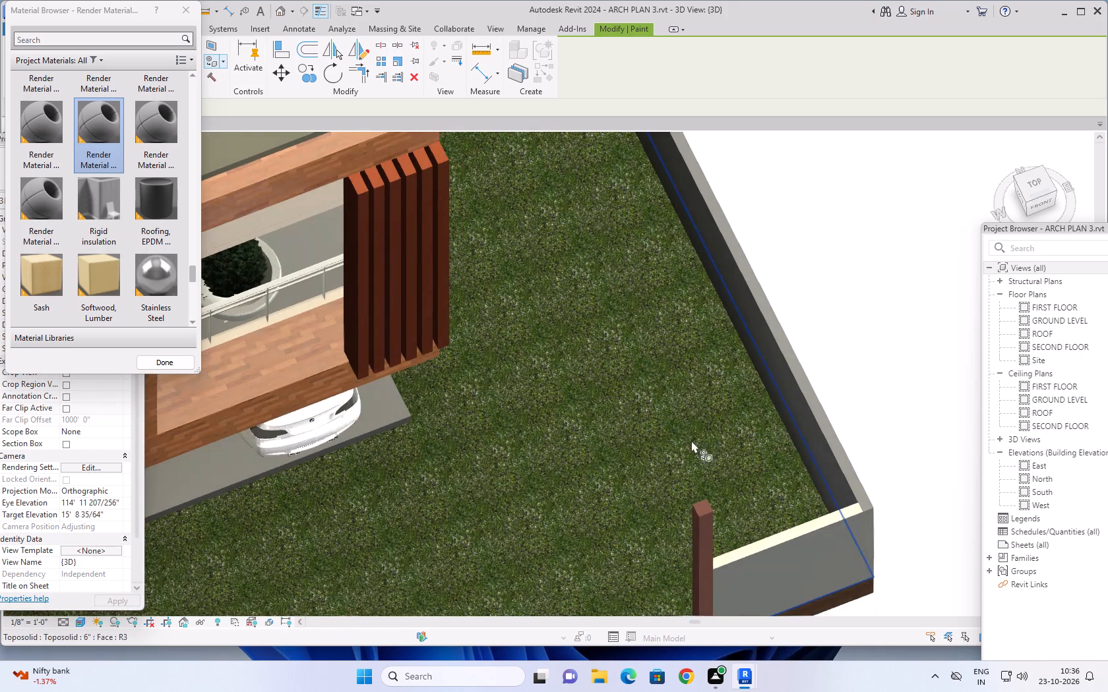
{"action": "left_click", "coordinate": [815, 544]}
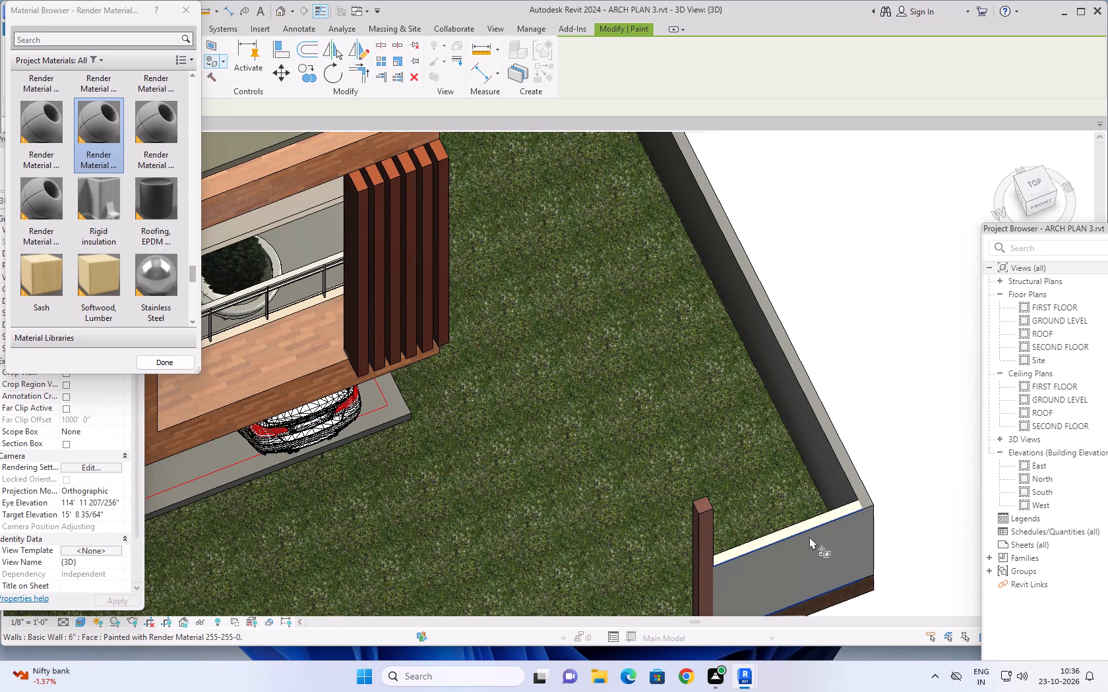
{"action": "left_click", "coordinate": [799, 528]}
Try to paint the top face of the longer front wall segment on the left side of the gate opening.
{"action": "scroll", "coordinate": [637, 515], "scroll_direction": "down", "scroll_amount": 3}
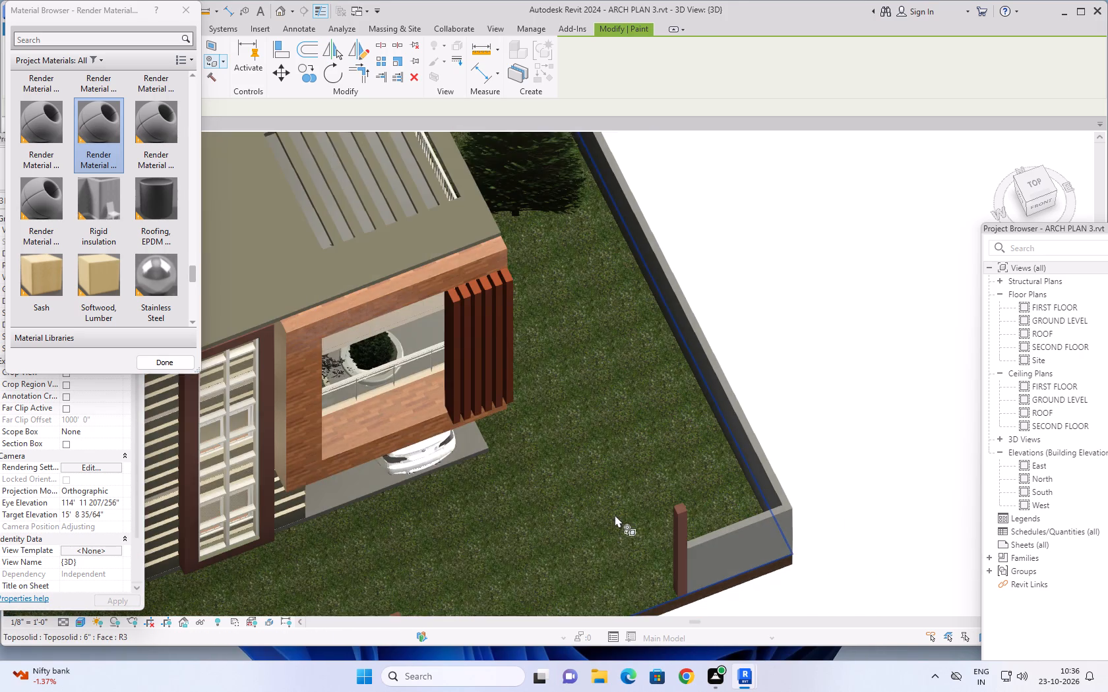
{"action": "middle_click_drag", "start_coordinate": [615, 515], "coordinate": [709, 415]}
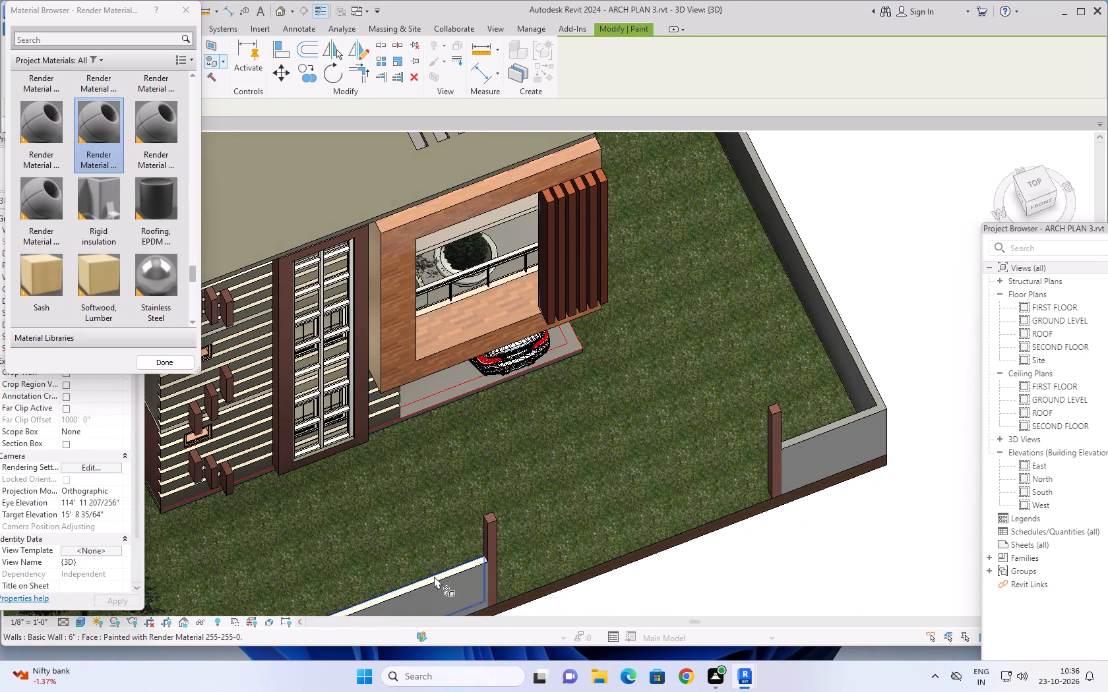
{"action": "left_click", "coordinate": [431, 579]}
Paint the top face of the left side compound wall with the same grey Render Material.
{"action": "scroll", "coordinate": [408, 543], "scroll_direction": "down", "scroll_amount": 1}
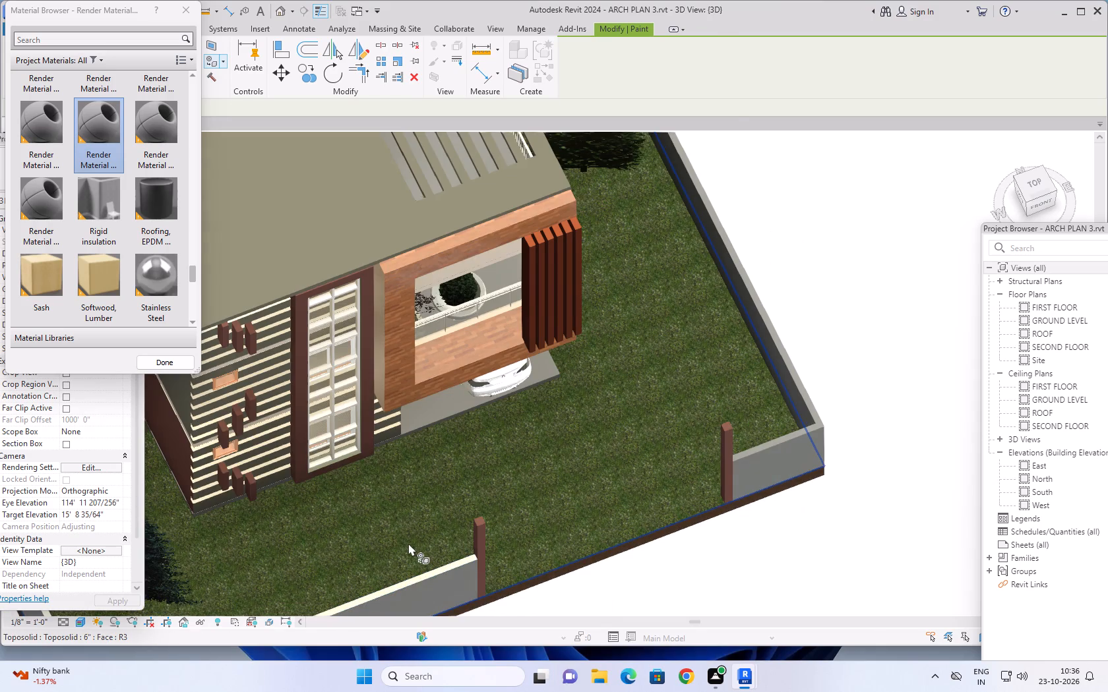
{"action": "middle_click_drag", "start_coordinate": [435, 534], "coordinate": [609, 468]}
{"action": "middle_click_drag", "start_coordinate": [445, 523], "coordinate": [536, 498]}
{"action": "scroll", "coordinate": [294, 488], "scroll_direction": "up", "scroll_amount": 4}
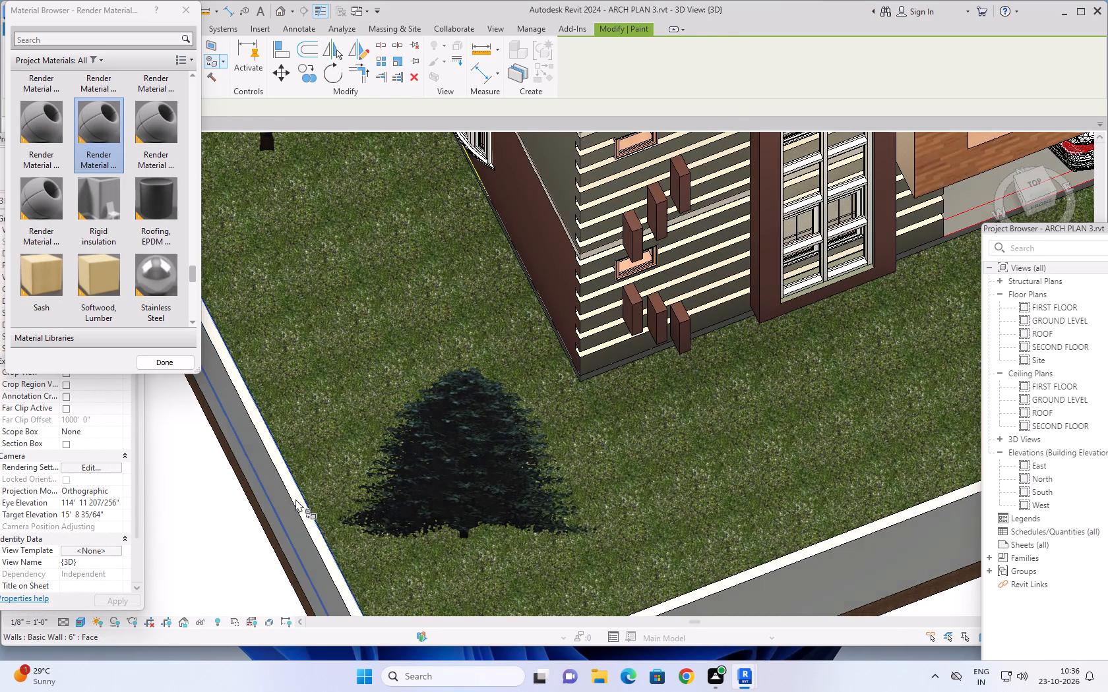
{"action": "left_click", "coordinate": [298, 502]}
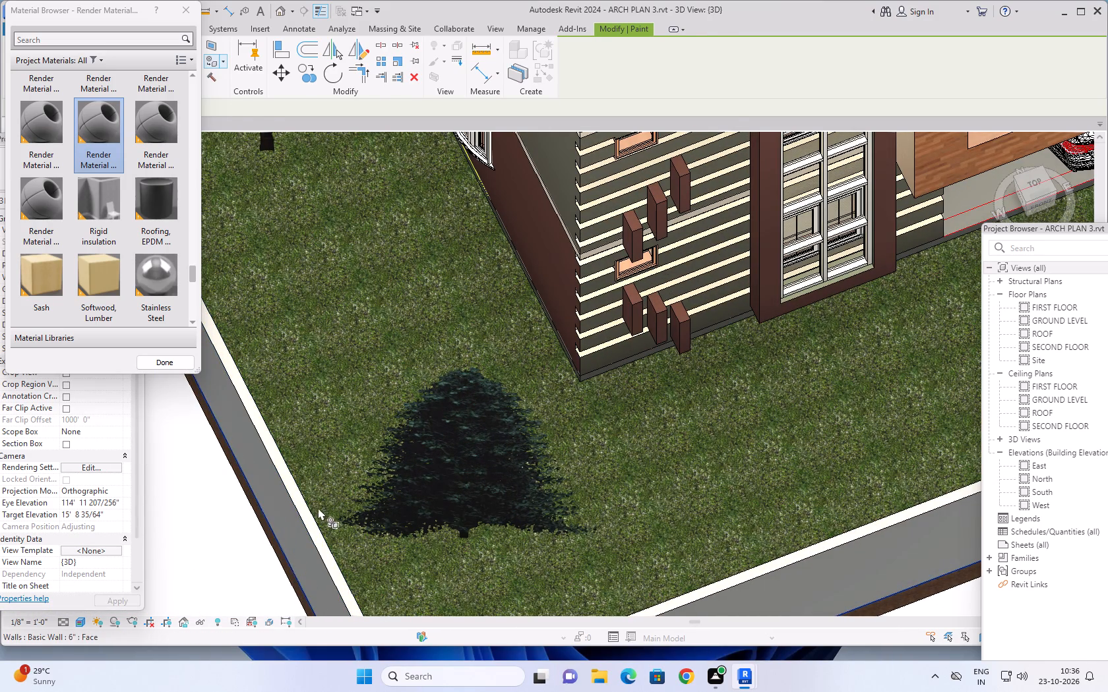
{"action": "middle_click_drag", "start_coordinate": [322, 507], "coordinate": [301, 531], "text": "shift"}
{"action": "left_click", "coordinate": [290, 523]}
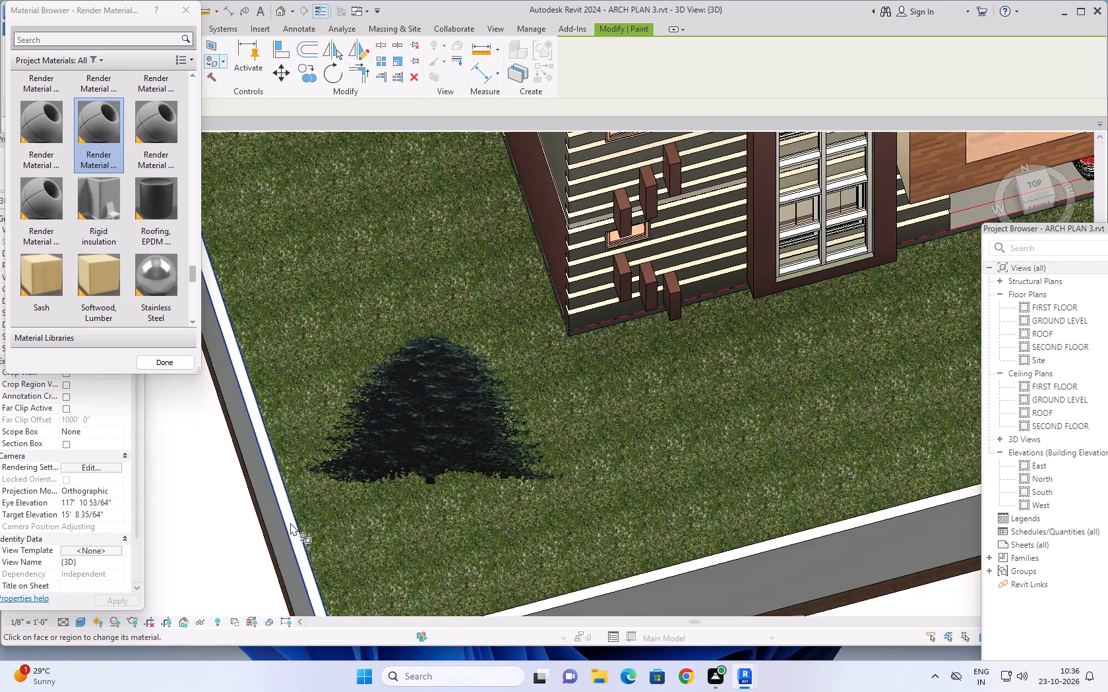
Paint the top face of the longer front wall segment on the left side of the gate with the same grey Render Material.
{"action": "middle_click_drag", "start_coordinate": [408, 541], "coordinate": [426, 440]}
{"action": "middle_click_drag", "start_coordinate": [445, 492], "coordinate": [462, 514], "text": "shift"}
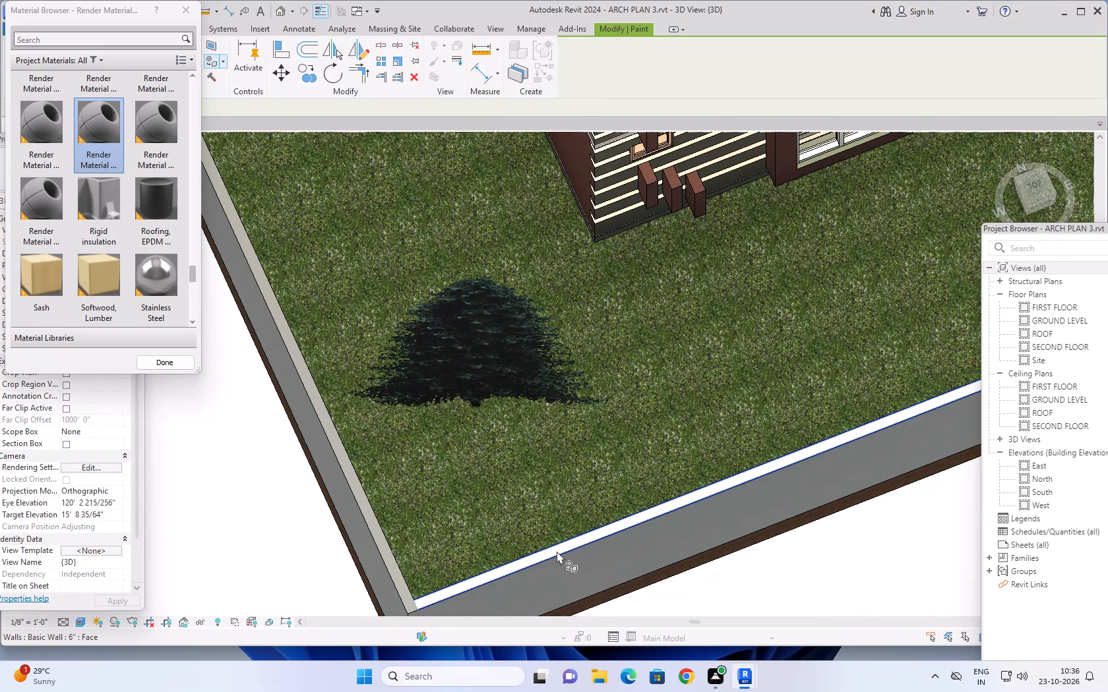
{"action": "middle_click_drag", "start_coordinate": [568, 508], "coordinate": [524, 458]}
{"action": "middle_click_drag", "start_coordinate": [533, 465], "coordinate": [569, 529], "text": "shift"}
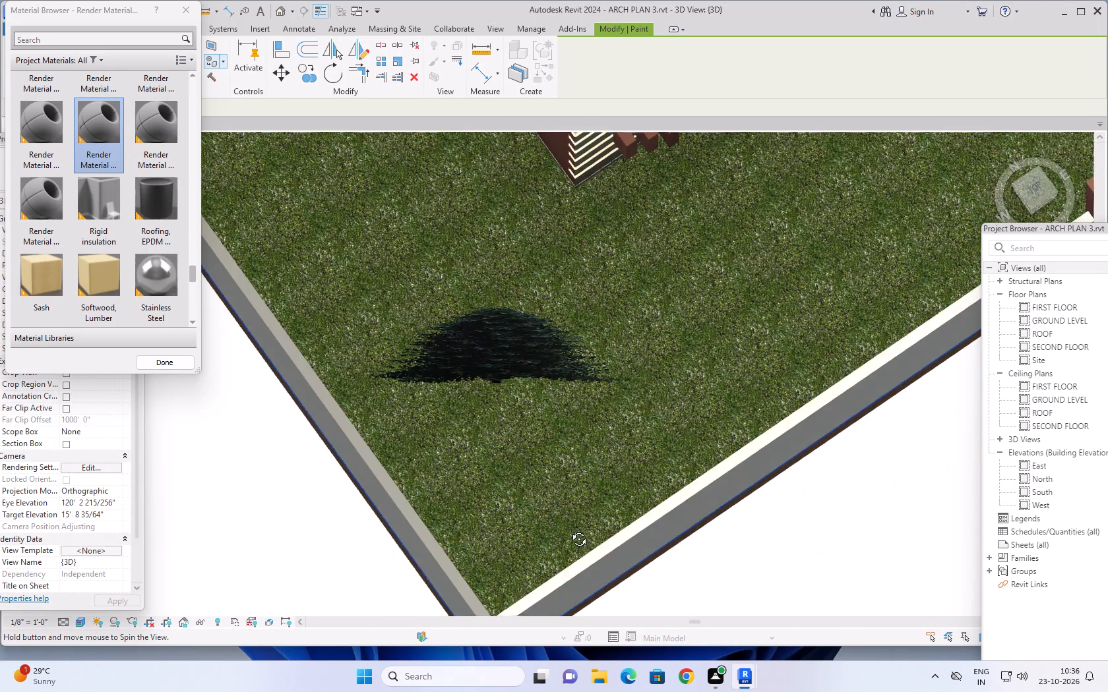
{"action": "middle_click_drag", "start_coordinate": [569, 529], "coordinate": [583, 537], "text": "shift"}
{"action": "left_click", "coordinate": [718, 493]}
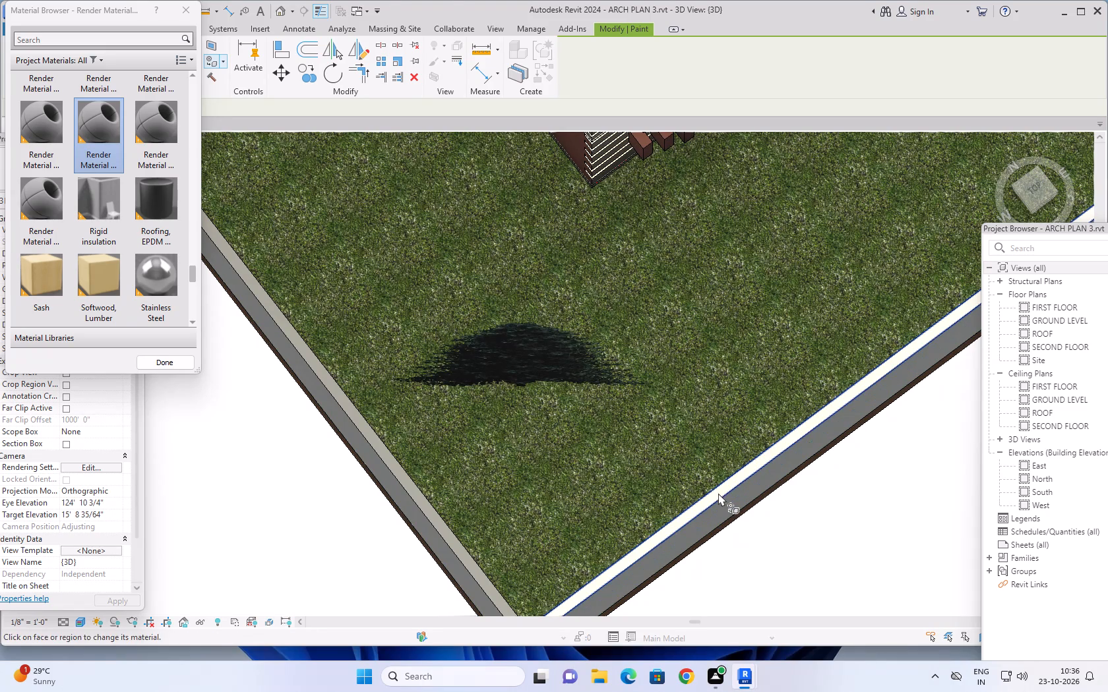
Paint the top face of the rear compound wall with the same grey Render Material.
{"action": "scroll", "coordinate": [571, 475], "scroll_direction": "down", "scroll_amount": 3}
{"action": "scroll", "coordinate": [538, 383], "scroll_direction": "down", "scroll_amount": 1}
{"action": "middle_click_drag", "start_coordinate": [538, 383], "coordinate": [541, 402]}
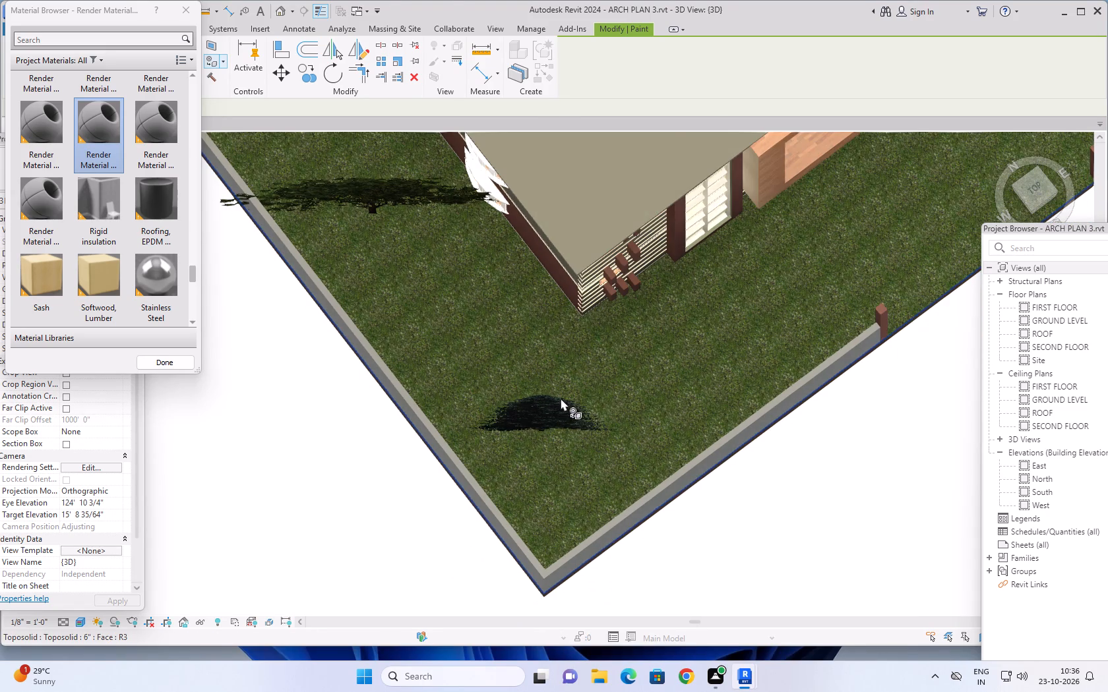
{"action": "scroll", "coordinate": [561, 398], "scroll_direction": "down", "scroll_amount": 7}
{"action": "middle_click_drag", "start_coordinate": [577, 404], "coordinate": [590, 513]}
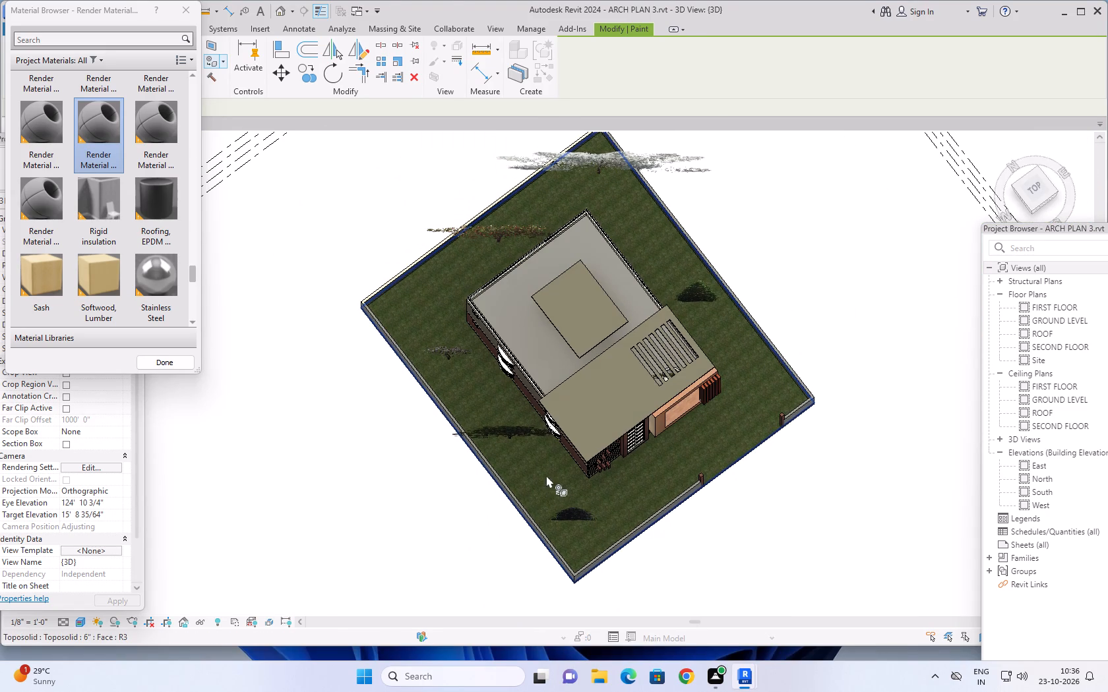
{"action": "scroll", "coordinate": [382, 270], "scroll_direction": "up", "scroll_amount": 13}
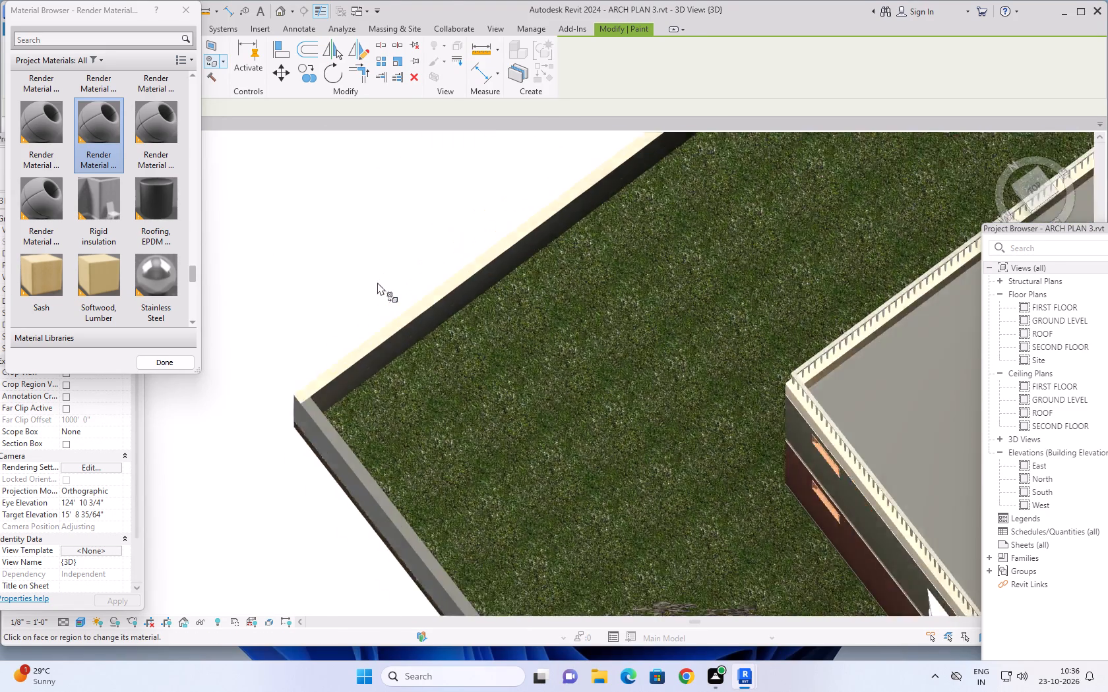
{"action": "scroll", "coordinate": [377, 282], "scroll_direction": "up", "scroll_amount": 4}
{"action": "left_click", "coordinate": [483, 343]}
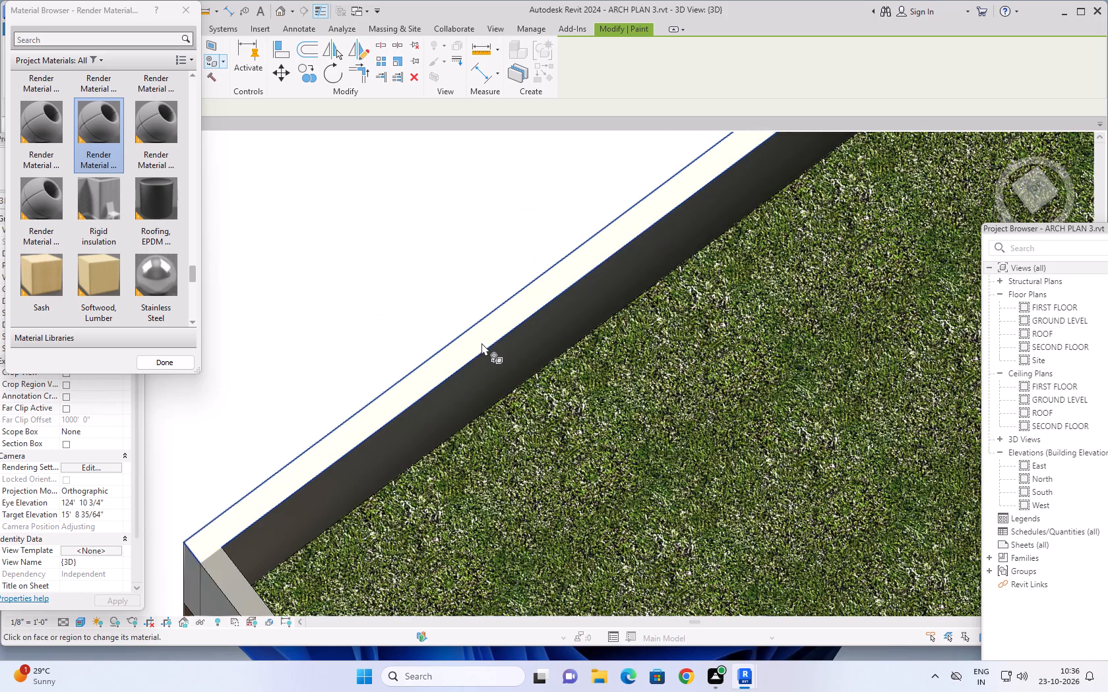
Paint the open roof terrace floor of the house with the 6" wall material.
{"action": "scroll", "coordinate": [671, 393], "scroll_direction": "down", "scroll_amount": 15}
{"action": "middle_click_drag", "start_coordinate": [698, 446], "coordinate": [696, 446]}
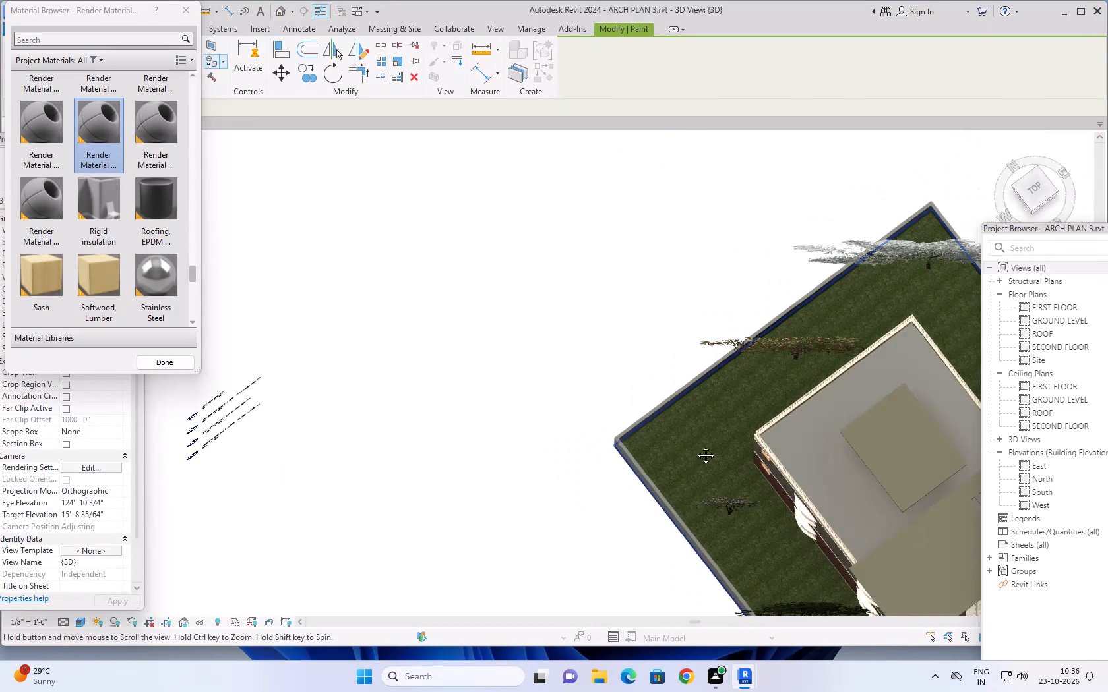
{"action": "middle_click_drag", "start_coordinate": [696, 446], "coordinate": [559, 301]}
{"action": "middle_click_drag", "start_coordinate": [603, 360], "coordinate": [348, 395]}
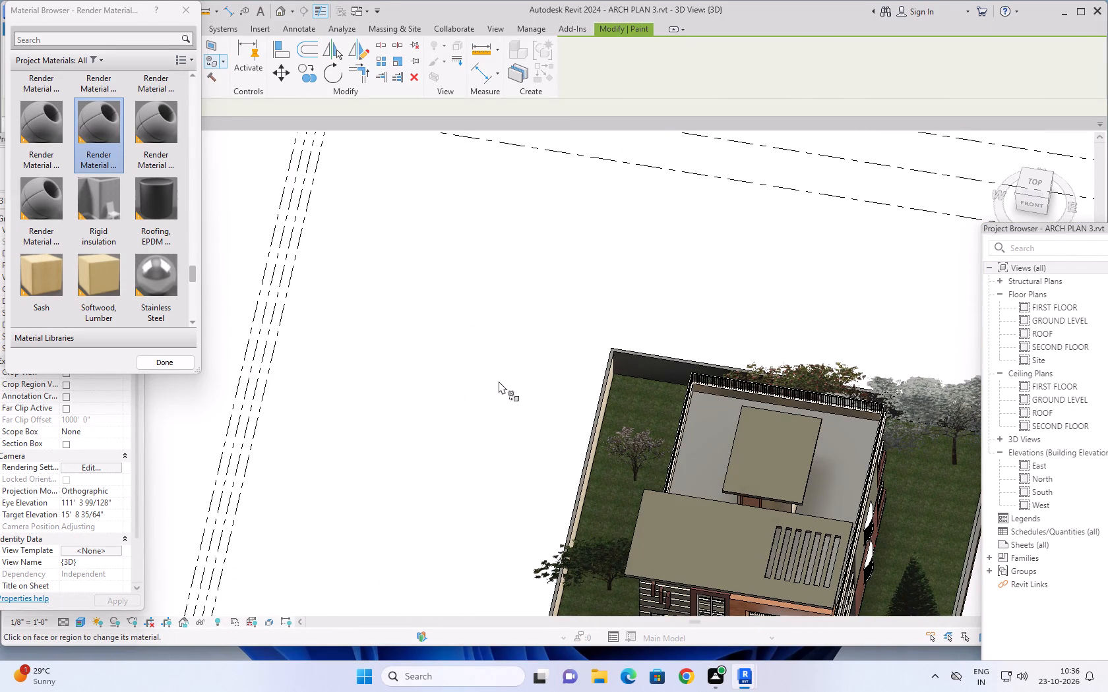
{"action": "scroll", "coordinate": [104, 193], "scroll_direction": "up", "scroll_amount": 4}
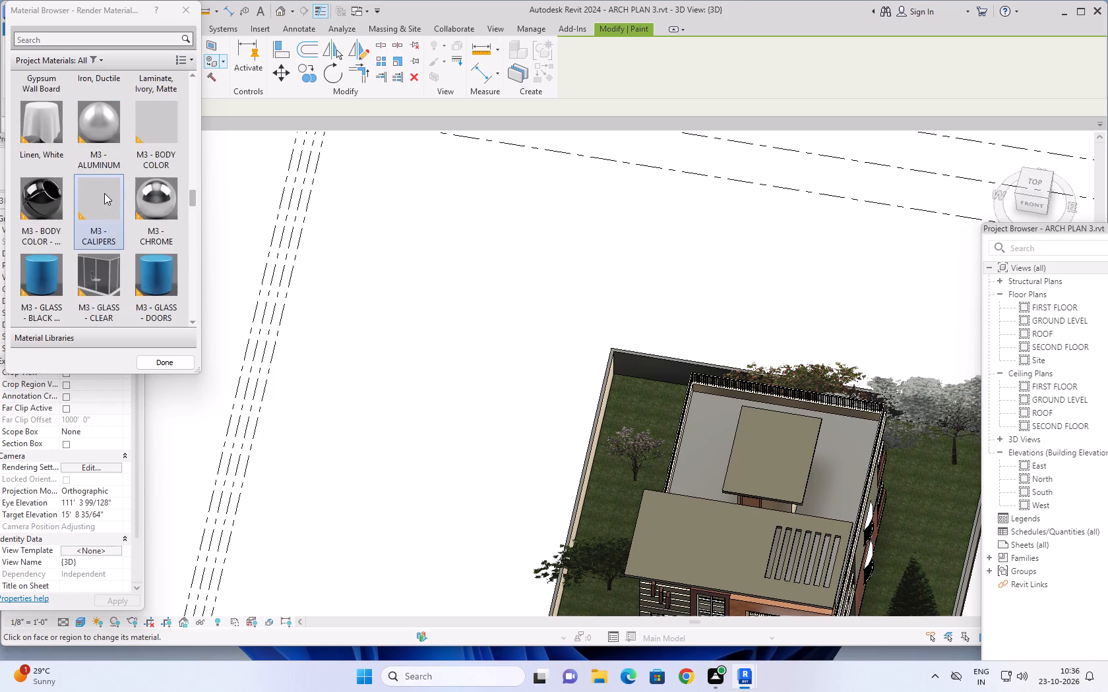
{"action": "scroll", "coordinate": [104, 193], "scroll_direction": "up", "scroll_amount": 20}
{"action": "scroll", "coordinate": [104, 193], "scroll_direction": "up", "scroll_amount": 1}
{"action": "left_click", "coordinate": [35, 96]}
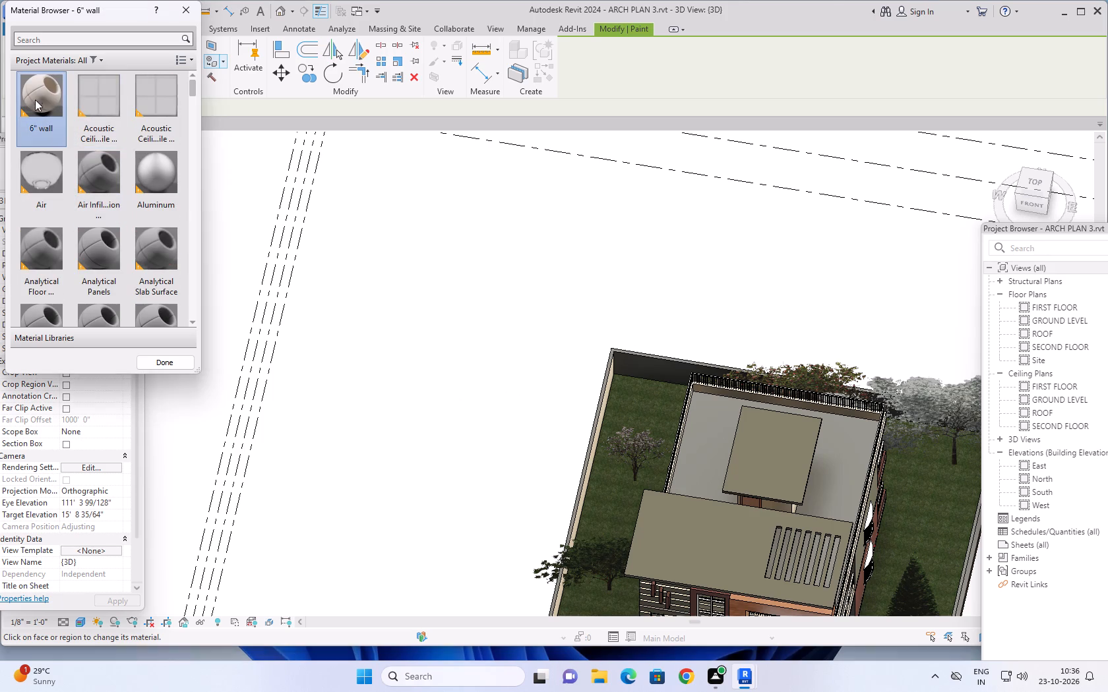
{"action": "left_click", "coordinate": [851, 463]}
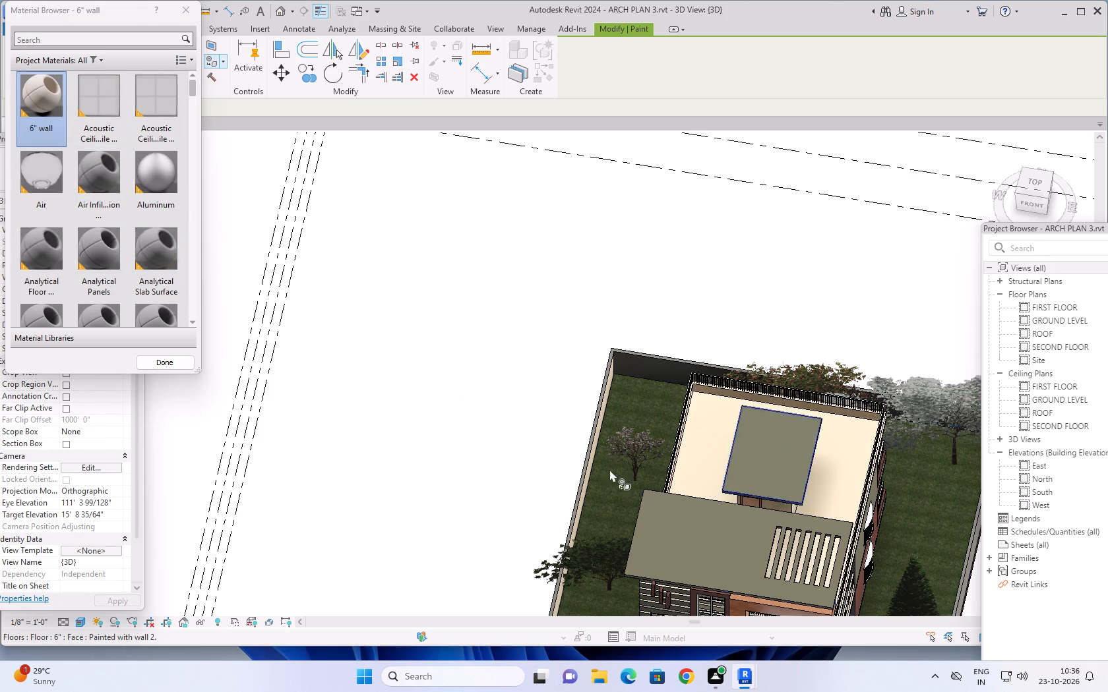
Paint the ground-floor exterior wall on the house's left side with the 6" wall material.
{"action": "middle_click_drag", "start_coordinate": [387, 454], "coordinate": [514, 301], "text": "shift"}
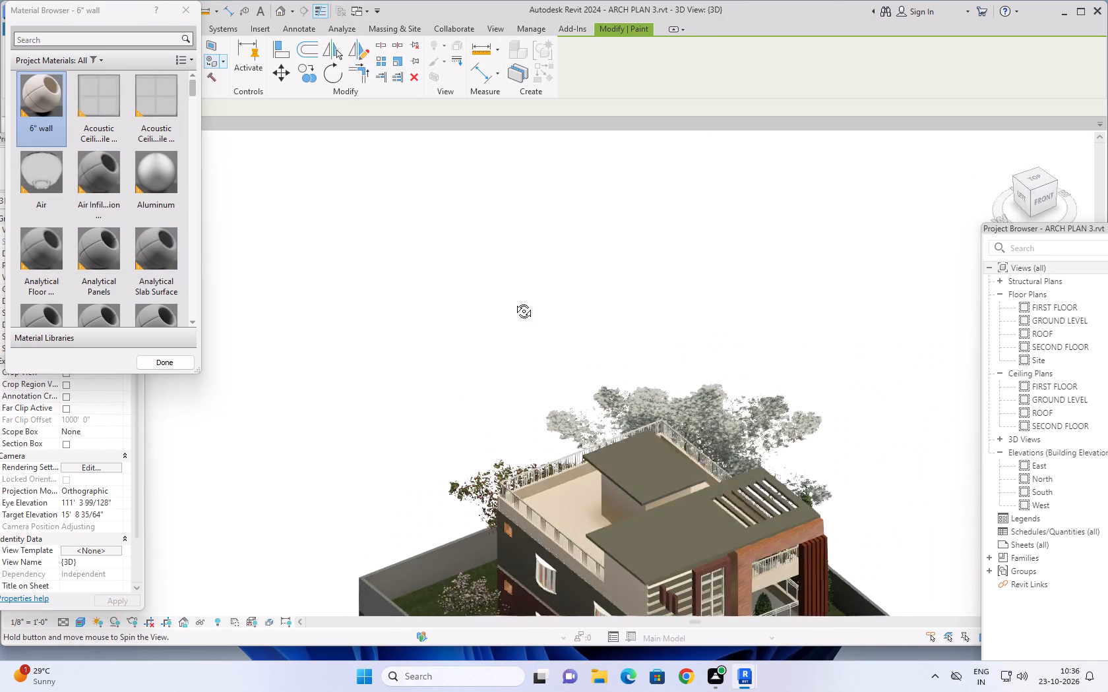
{"action": "middle_click_drag", "start_coordinate": [514, 301], "coordinate": [517, 287], "text": "shift"}
{"action": "middle_click_drag", "start_coordinate": [574, 439], "coordinate": [574, 330]}
{"action": "middle_click_drag", "start_coordinate": [830, 556], "coordinate": [784, 594]}
{"action": "middle_click_drag", "start_coordinate": [810, 576], "coordinate": [829, 490], "text": "shift"}
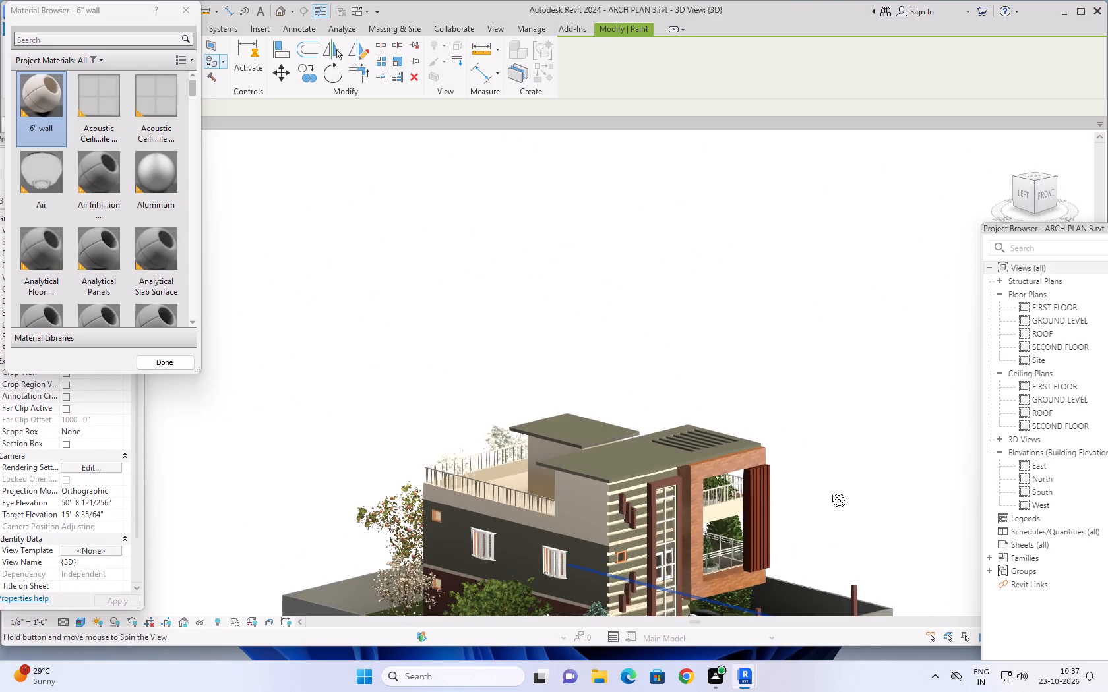
{"action": "middle_click_drag", "start_coordinate": [829, 490], "coordinate": [828, 490], "text": "shift"}
{"action": "middle_click_drag", "start_coordinate": [813, 593], "coordinate": [729, 517]}
{"action": "scroll", "coordinate": [729, 517], "scroll_direction": "up", "scroll_amount": 1}
{"action": "middle_click_drag", "start_coordinate": [667, 554], "coordinate": [758, 565]}
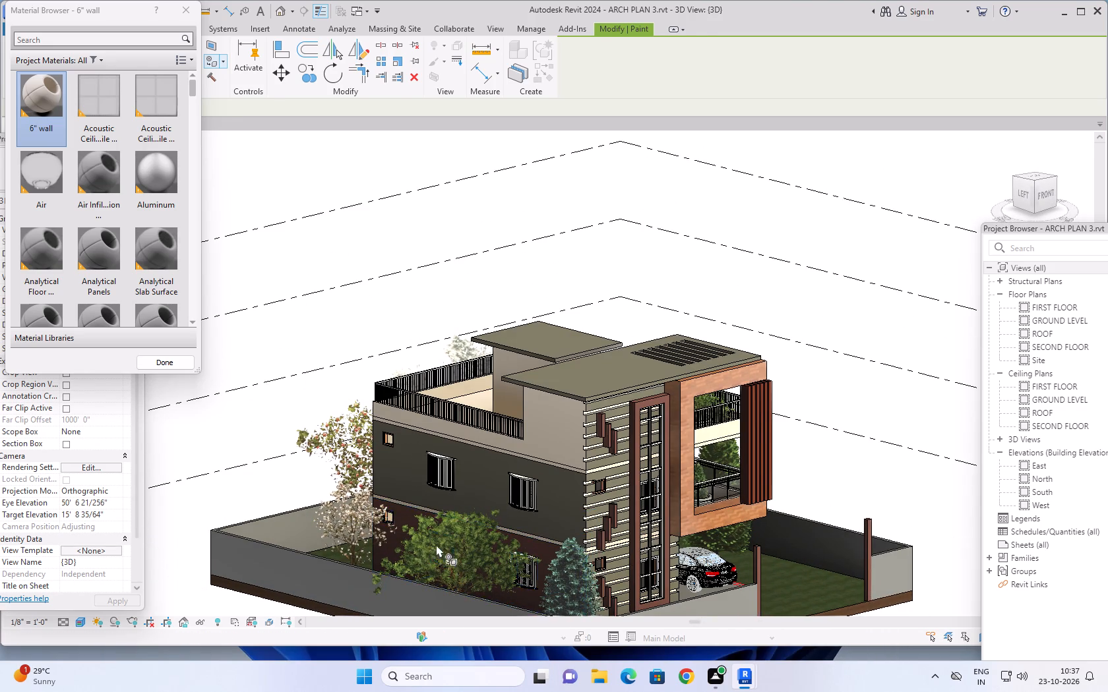
{"action": "scroll", "coordinate": [410, 536], "scroll_direction": "up", "scroll_amount": 4}
{"action": "left_click", "coordinate": [396, 509]}
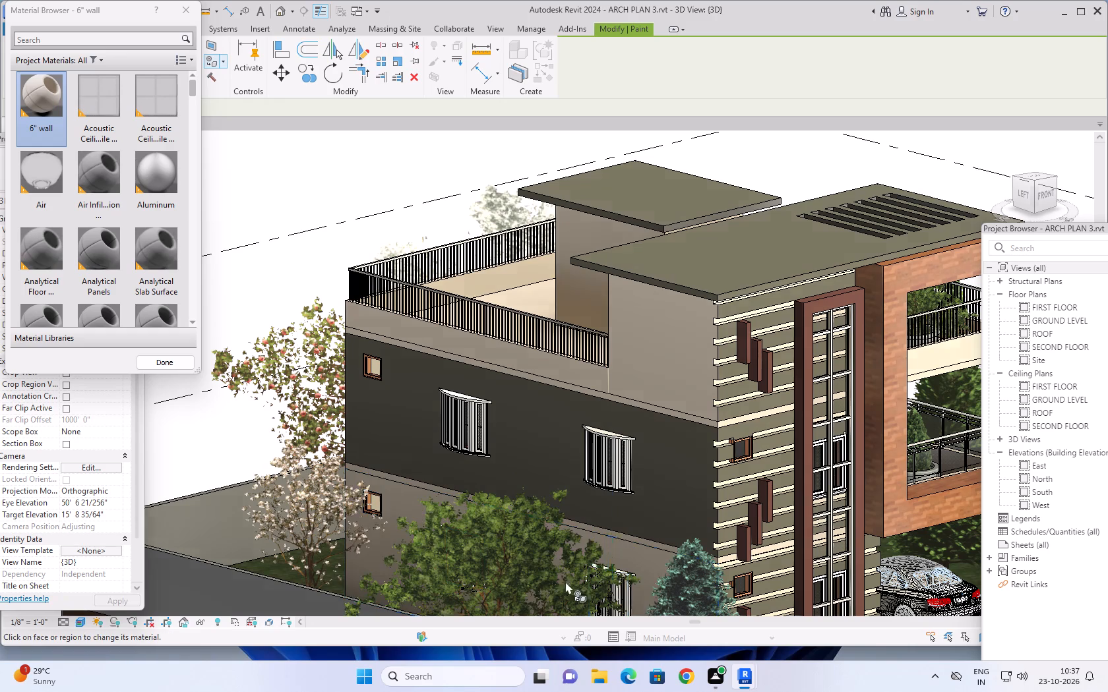
Paint the dark red ground-floor exterior wall at the back of the house with the 6" wall material.
{"action": "scroll", "coordinate": [642, 585], "scroll_direction": "down", "scroll_amount": 2}
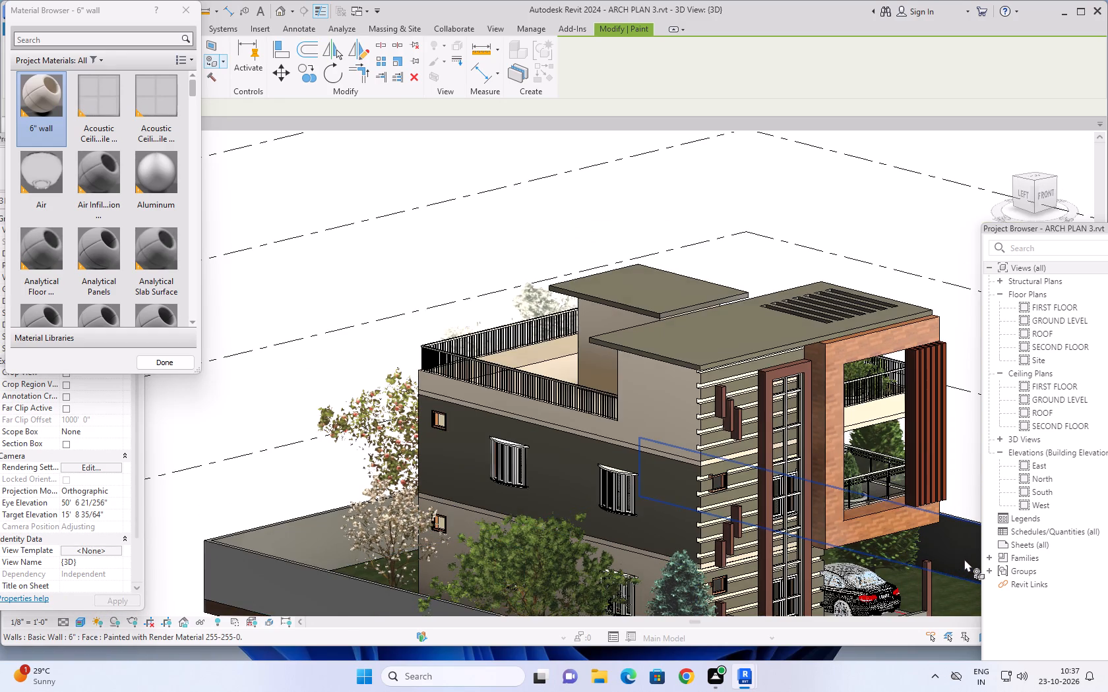
{"action": "middle_click_drag", "start_coordinate": [961, 560], "coordinate": [864, 576]}
{"action": "middle_click_drag", "start_coordinate": [865, 589], "coordinate": [897, 582], "text": "shift"}
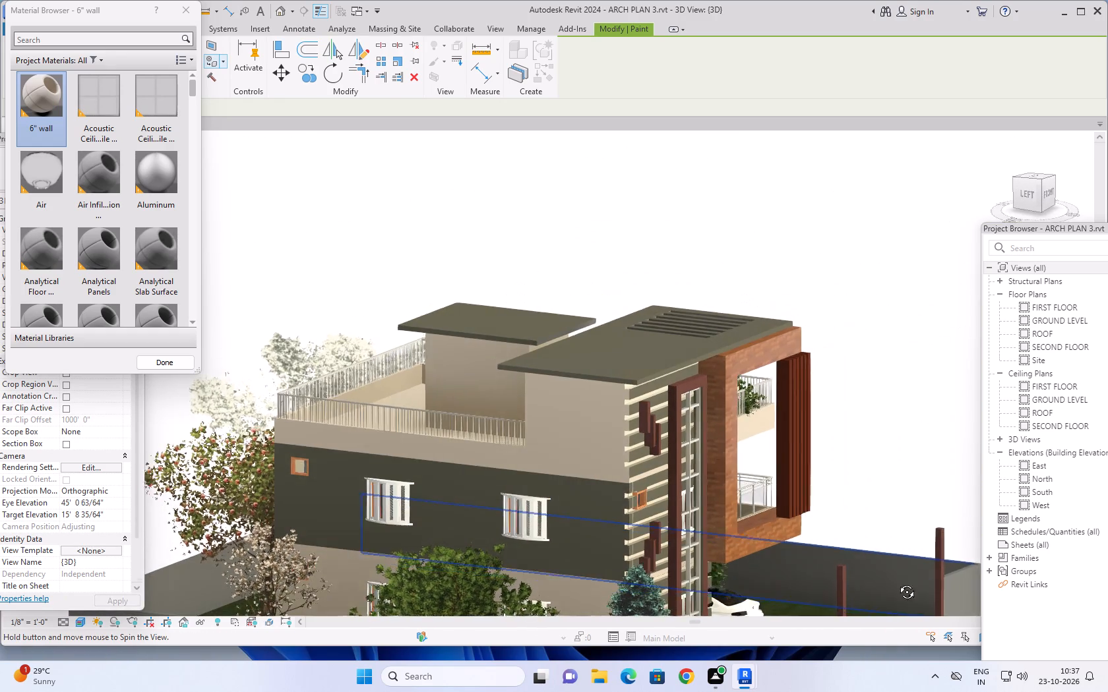
{"action": "middle_click_drag", "start_coordinate": [897, 582], "coordinate": [954, 569], "text": "shift"}
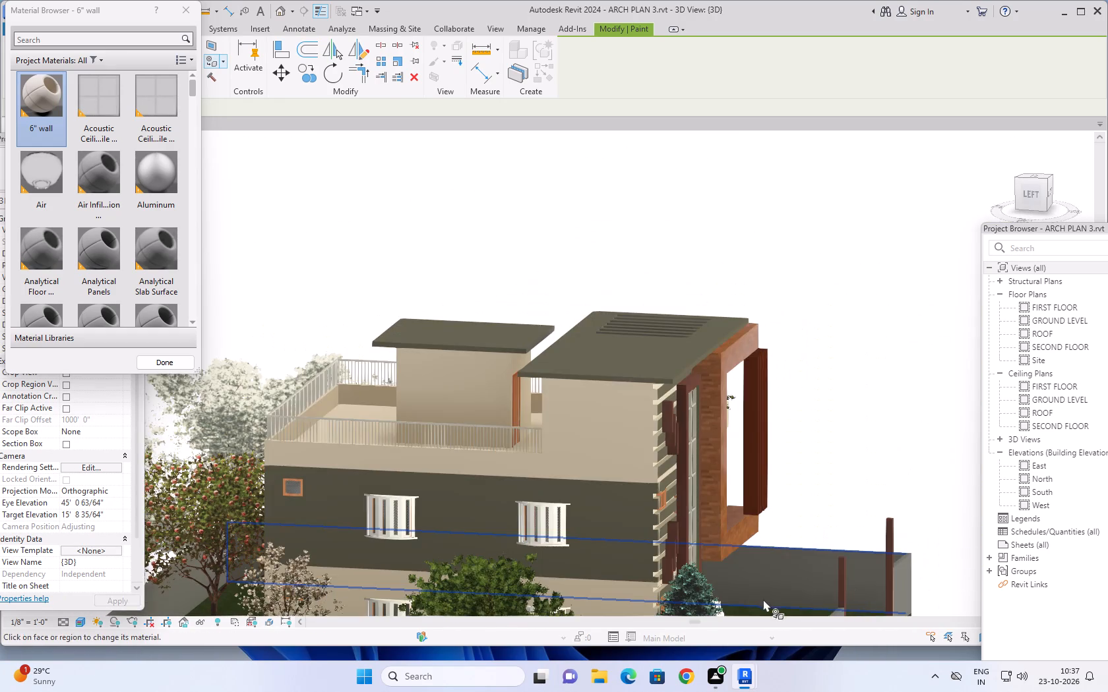
{"action": "middle_click_drag", "start_coordinate": [763, 599], "coordinate": [804, 593]}
{"action": "middle_click_drag", "start_coordinate": [758, 610], "coordinate": [937, 587], "text": "shift"}
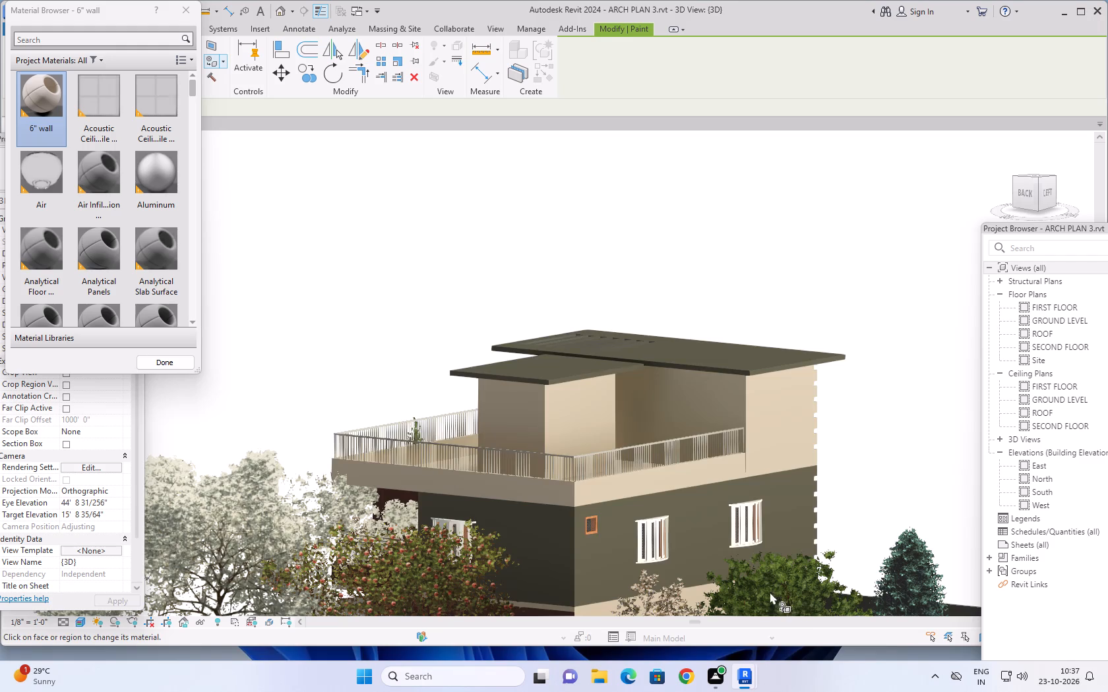
{"action": "middle_click_drag", "start_coordinate": [770, 591], "coordinate": [778, 452]}
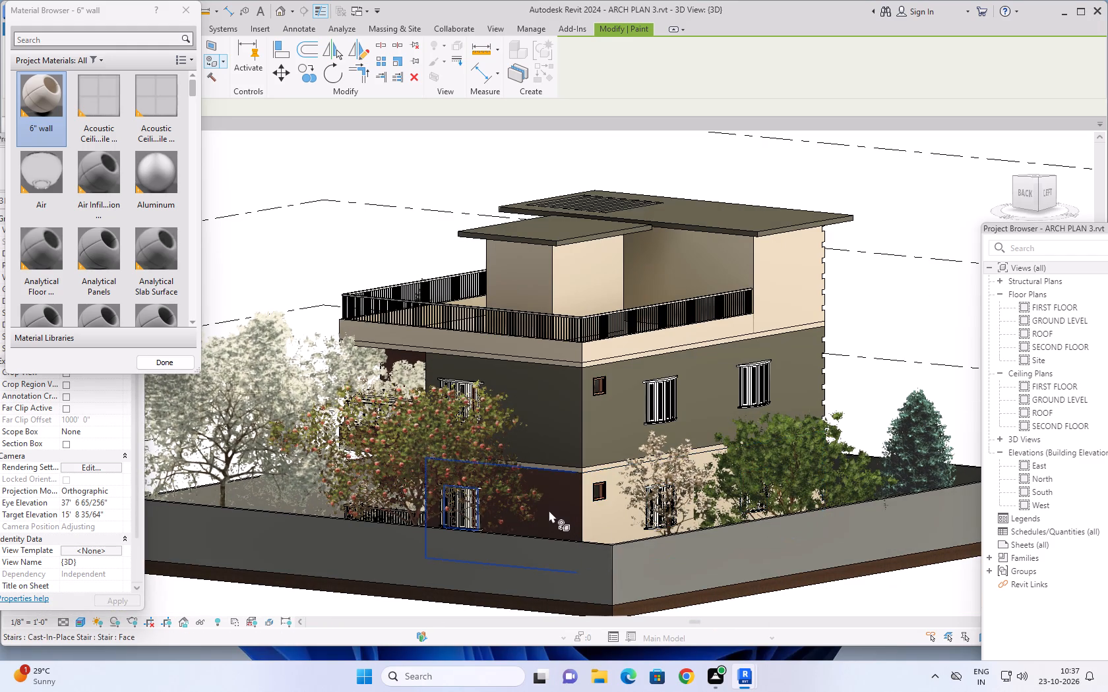
{"action": "left_click", "coordinate": [553, 504]}
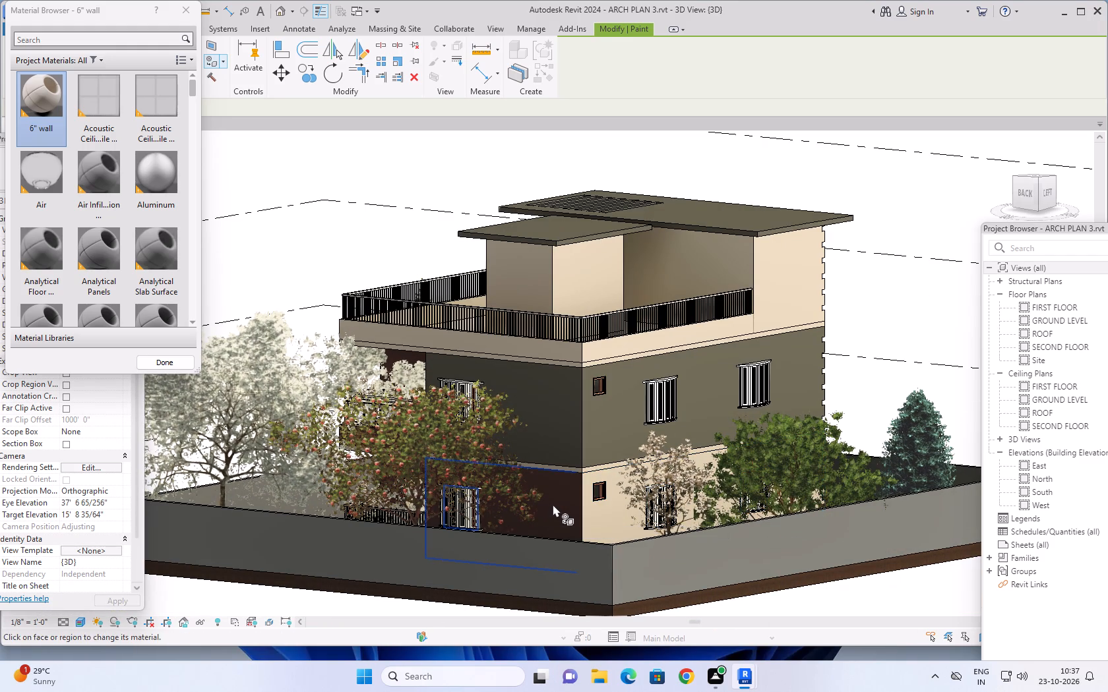
Paint the dark red ground-floor exterior wall on the house's right side with the 6" wall material.
{"action": "middle_click_drag", "start_coordinate": [556, 505], "coordinate": [861, 521], "text": "shift"}
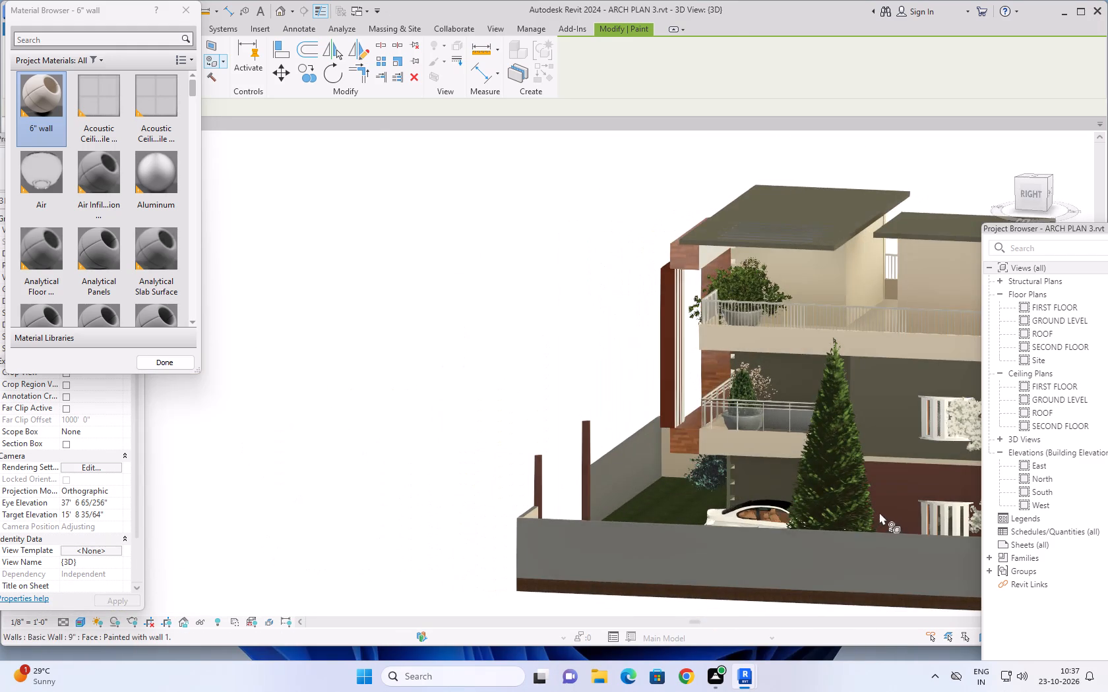
{"action": "left_click", "coordinate": [884, 496]}
Paint the slab edge below the terrace parapet on the house's left side with the wall 1 material.
{"action": "middle_click_drag", "start_coordinate": [771, 464], "coordinate": [549, 508]}
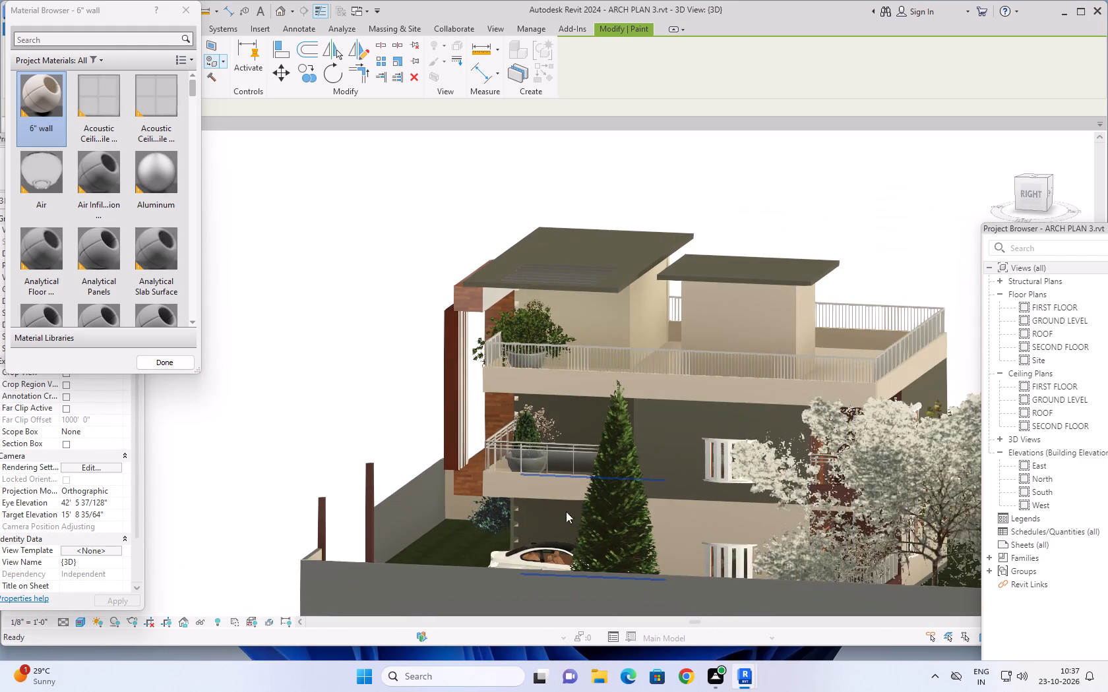
{"action": "middle_click_drag", "start_coordinate": [593, 518], "coordinate": [873, 511], "text": "shift"}
{"action": "middle_click_drag", "start_coordinate": [465, 517], "coordinate": [483, 514], "text": "shift"}
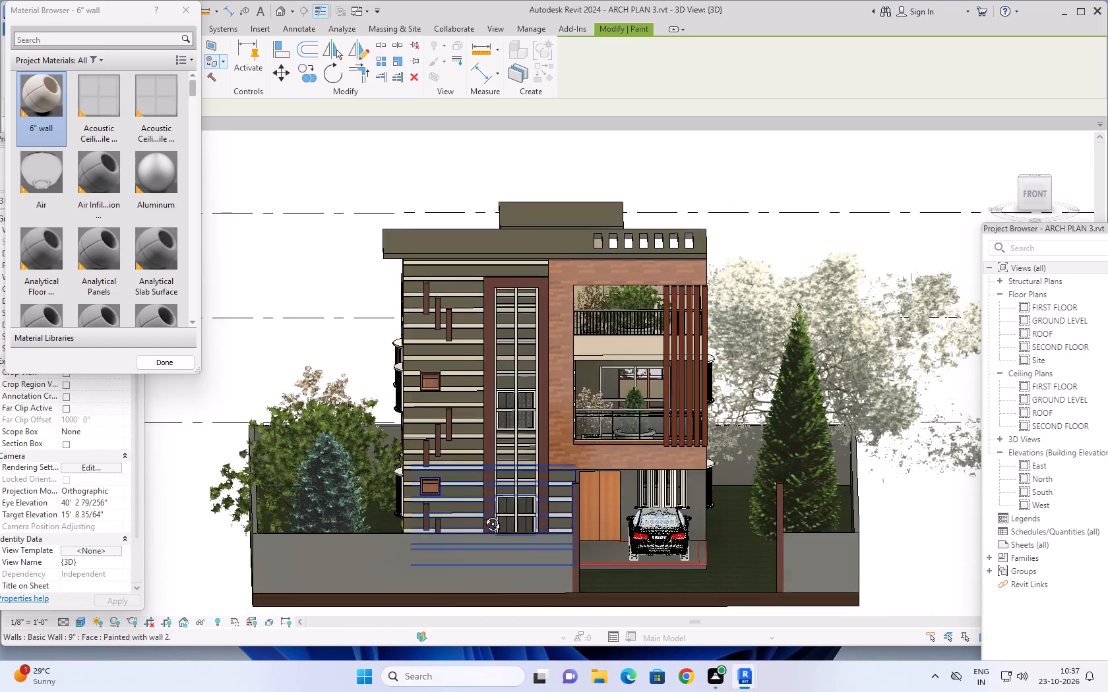
{"action": "middle_click_drag", "start_coordinate": [483, 514], "coordinate": [614, 496], "text": "shift"}
{"action": "middle_click_drag", "start_coordinate": [539, 483], "coordinate": [718, 561]}
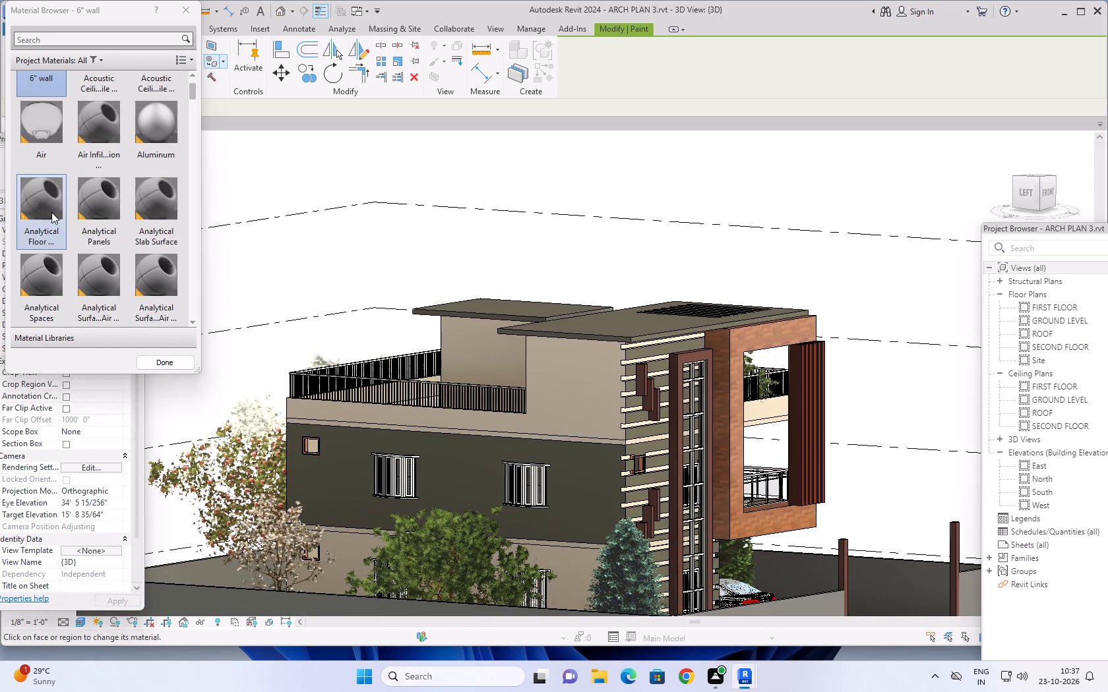
{"action": "scroll", "coordinate": [57, 208], "scroll_direction": "down", "scroll_amount": 3}
{"action": "scroll", "coordinate": [57, 208], "scroll_direction": "up", "scroll_amount": 2}
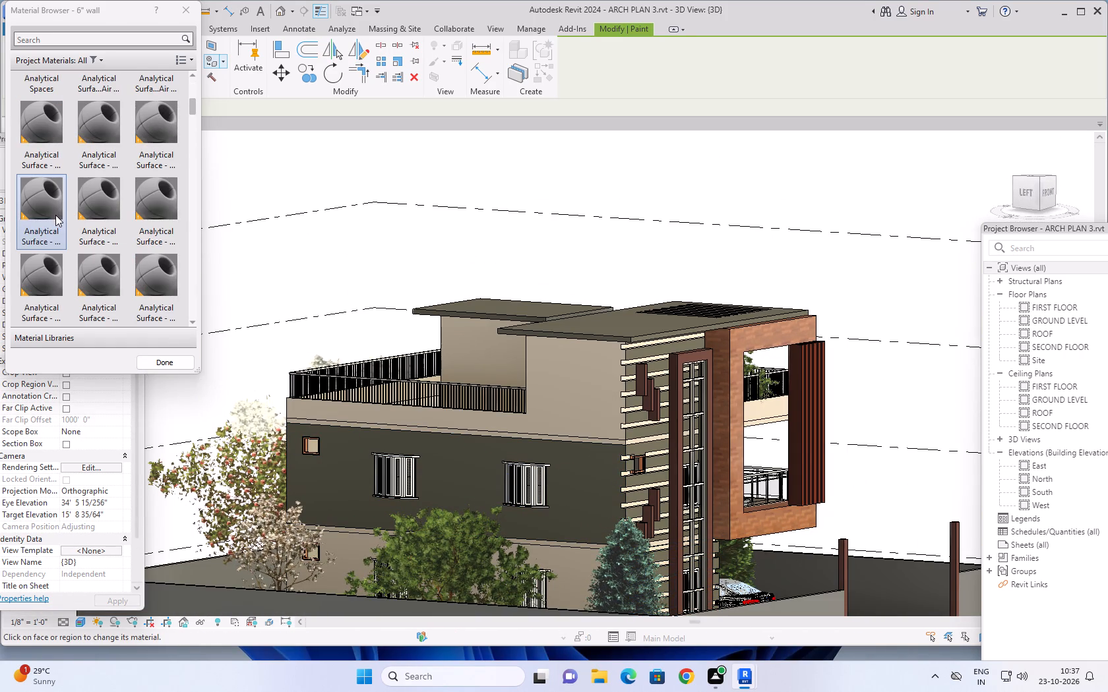
{"action": "scroll", "coordinate": [55, 217], "scroll_direction": "down", "scroll_amount": 8}
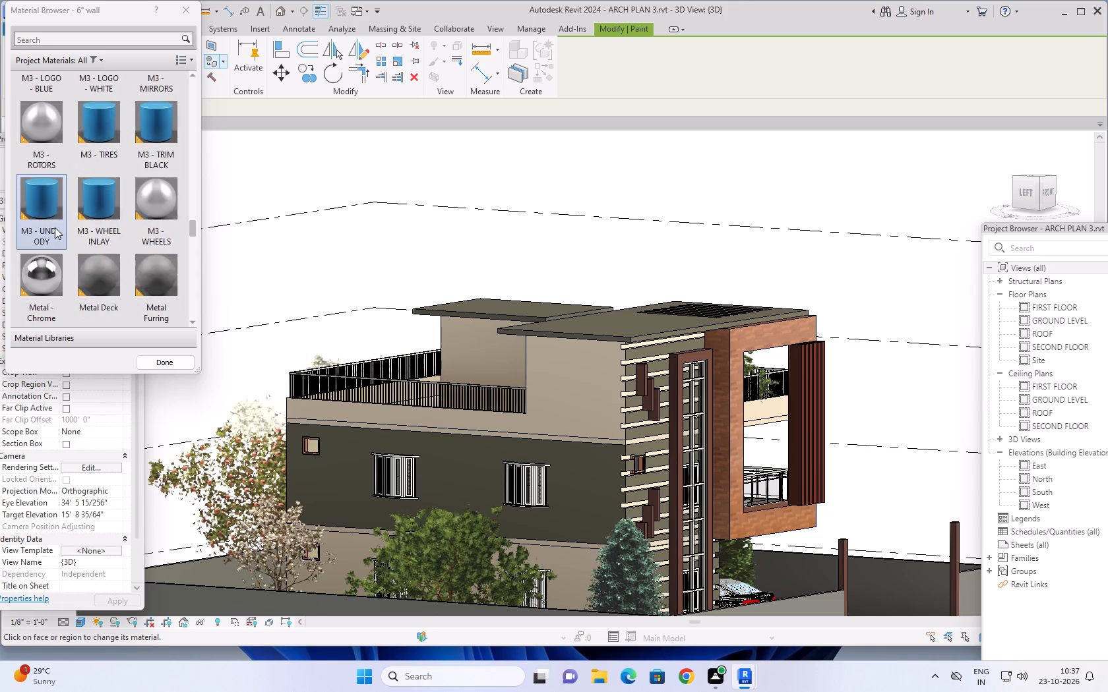
{"action": "scroll", "coordinate": [55, 227], "scroll_direction": "down", "scroll_amount": 7}
{"action": "scroll", "coordinate": [57, 218], "scroll_direction": "up", "scroll_amount": 1}
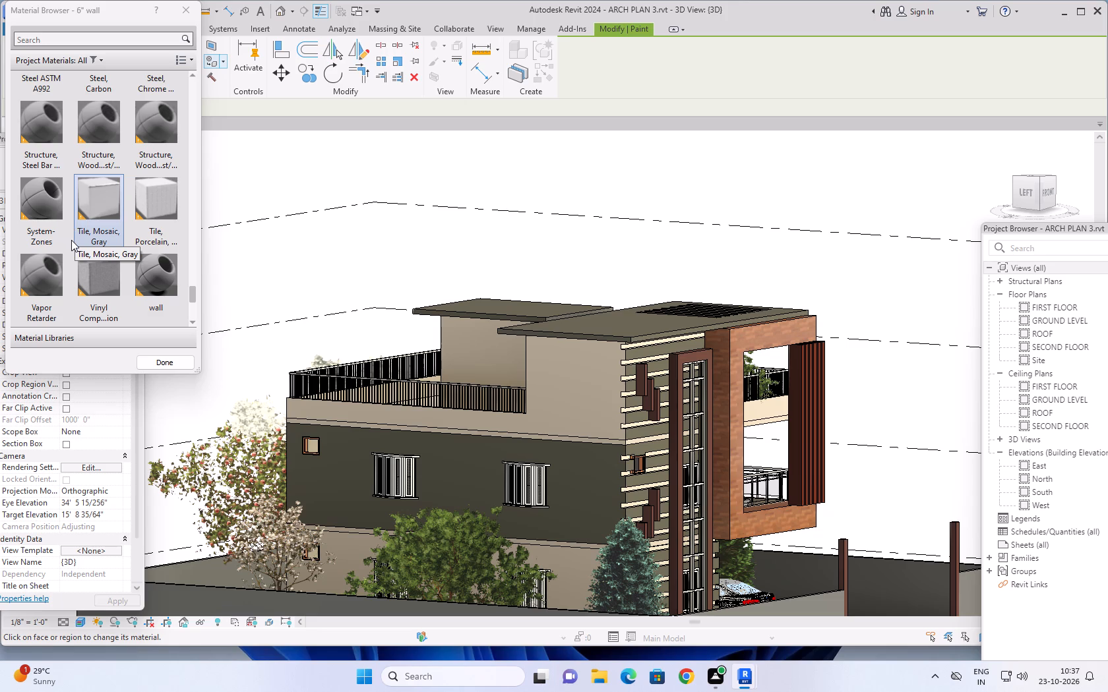
{"action": "scroll", "coordinate": [73, 241], "scroll_direction": "down", "scroll_amount": 5}
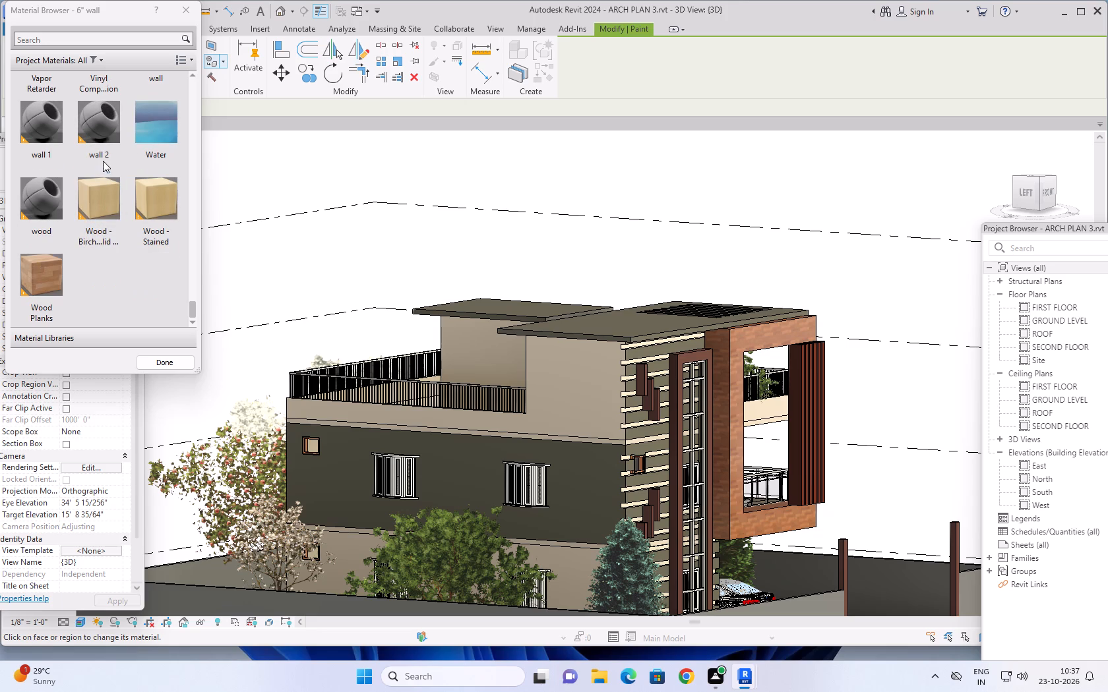
{"action": "left_click", "coordinate": [40, 131]}
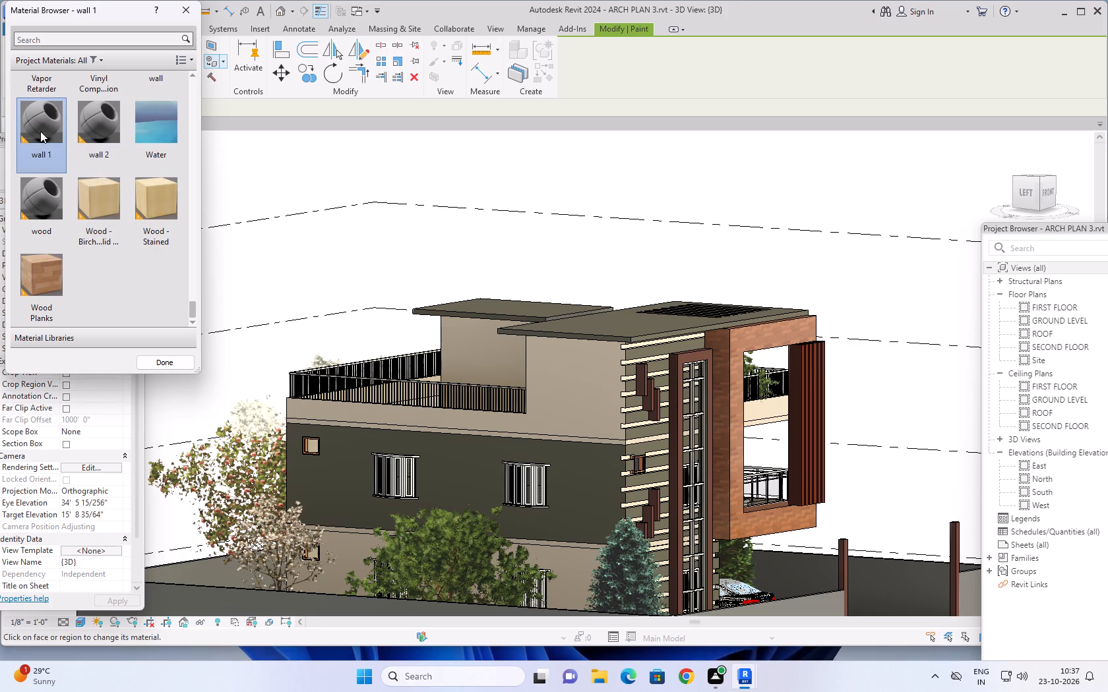
{"action": "scroll", "coordinate": [521, 436], "scroll_direction": "up", "scroll_amount": 10}
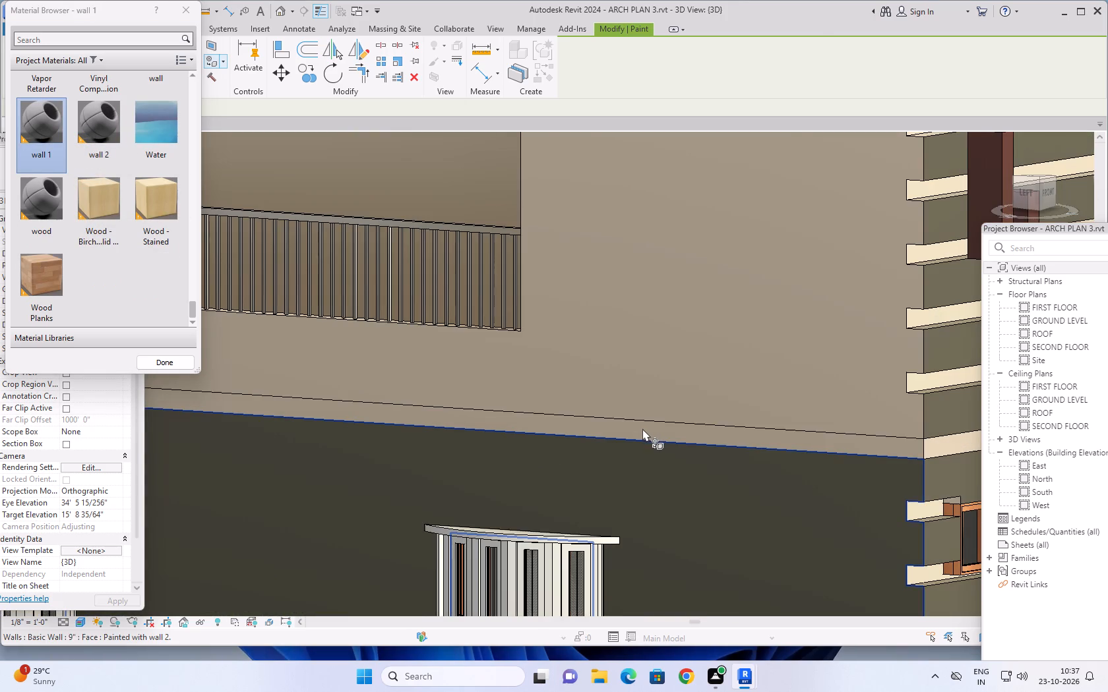
{"action": "left_click", "coordinate": [658, 430]}
Paint the slab edge between the ground-floor wall and the dark upper wall on the house's left side with wall 1.
{"action": "scroll", "coordinate": [621, 432], "scroll_direction": "down", "scroll_amount": 3}
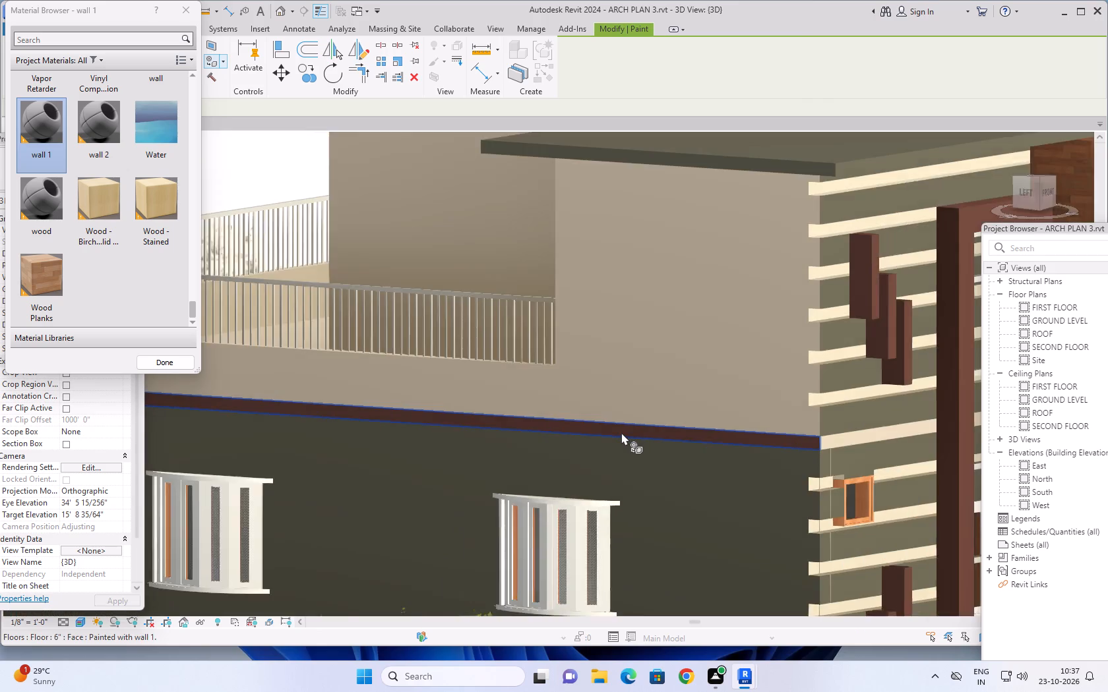
{"action": "scroll", "coordinate": [621, 432], "scroll_direction": "down", "scroll_amount": 5}
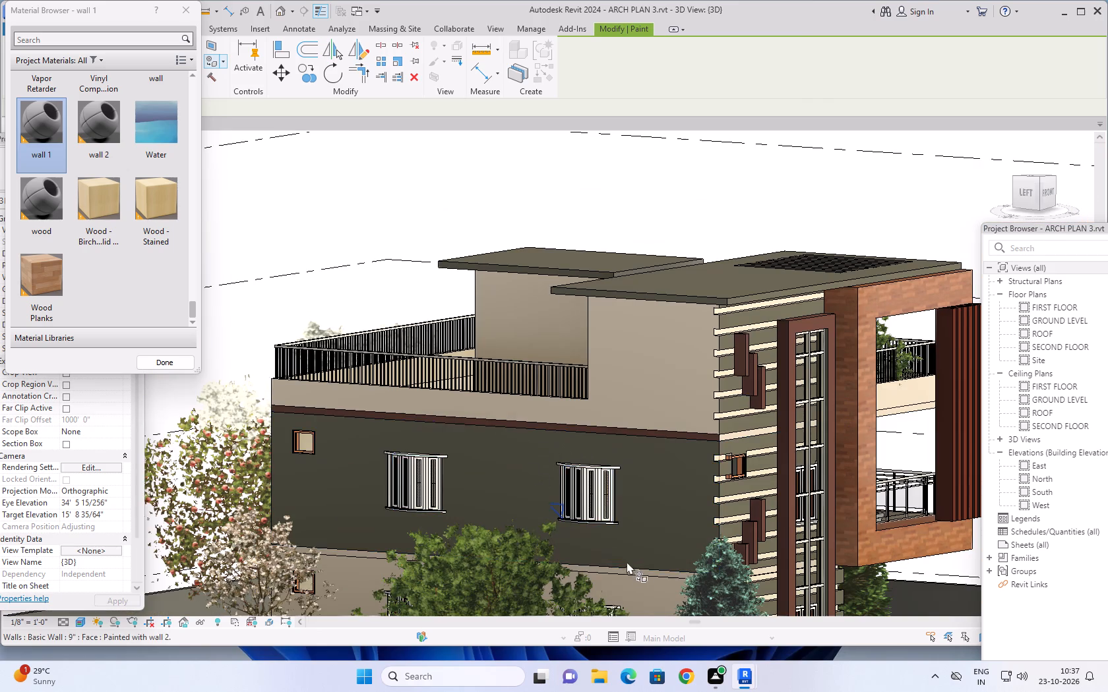
{"action": "scroll", "coordinate": [627, 579], "scroll_direction": "up", "scroll_amount": 11}
{"action": "left_click", "coordinate": [625, 547]}
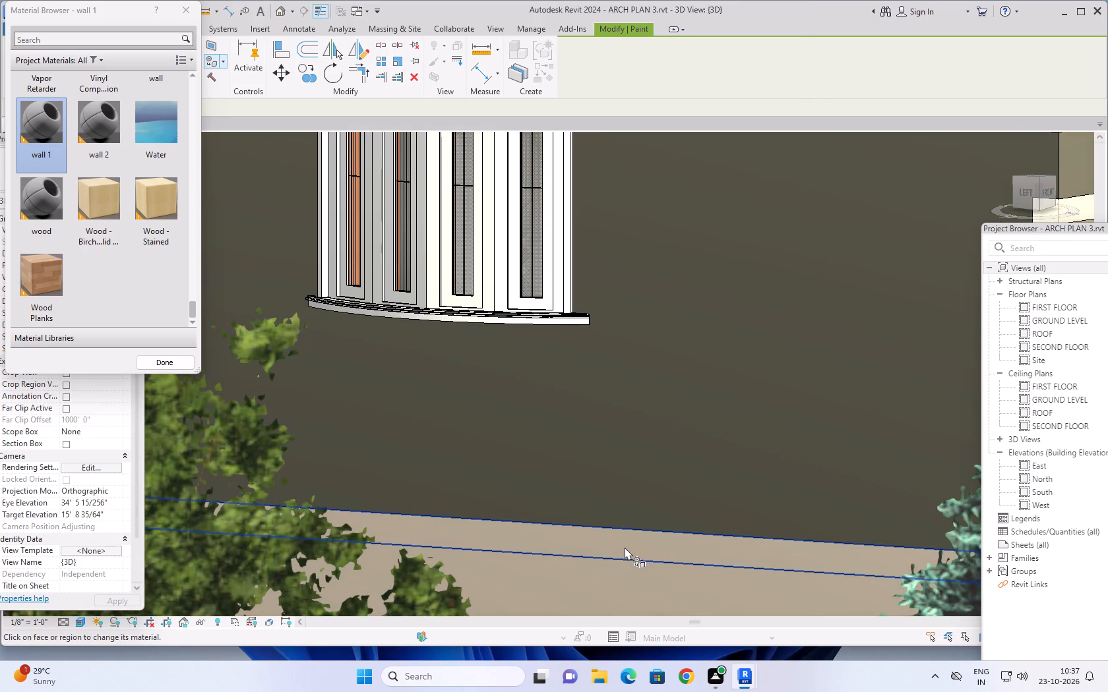
Paint the slab edge below the terrace parapet at the back of the house with wall 1.
{"action": "scroll", "coordinate": [583, 550], "scroll_direction": "down", "scroll_amount": 10}
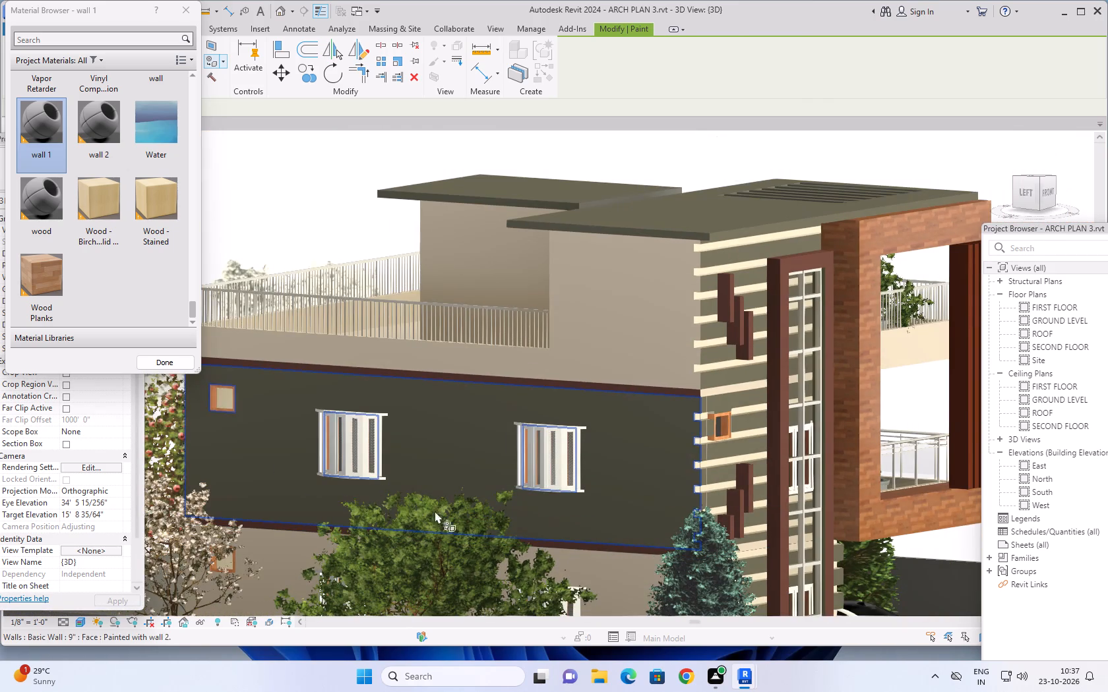
{"action": "scroll", "coordinate": [355, 489], "scroll_direction": "down", "scroll_amount": 2}
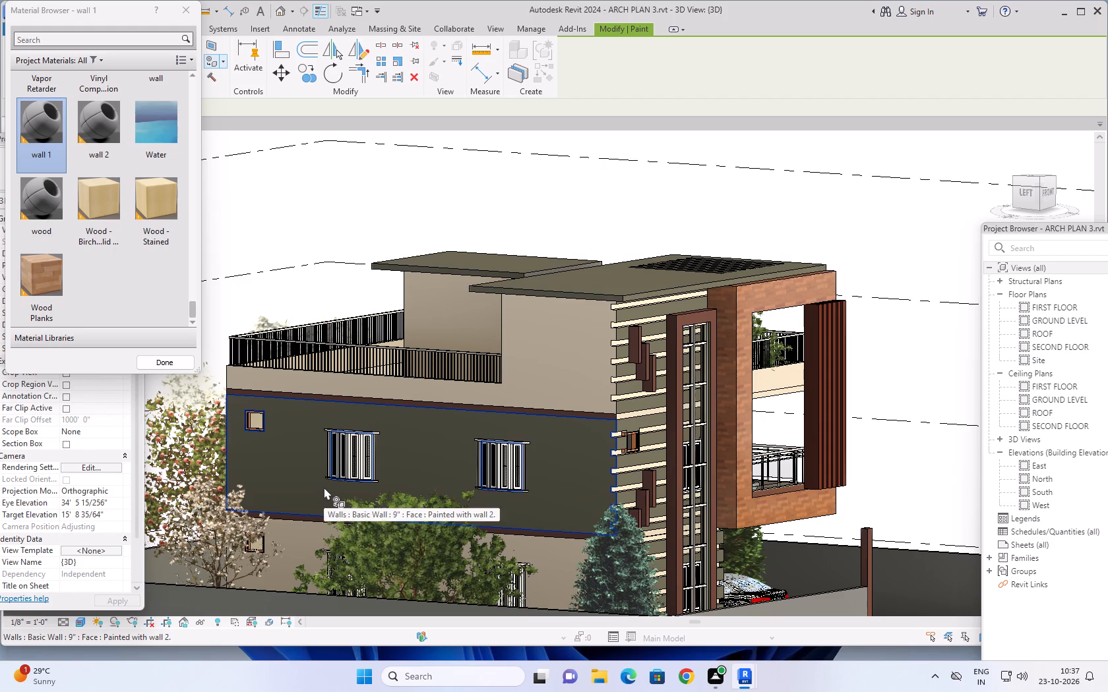
{"action": "middle_click_drag", "start_coordinate": [345, 484], "coordinate": [619, 493], "text": "shift"}
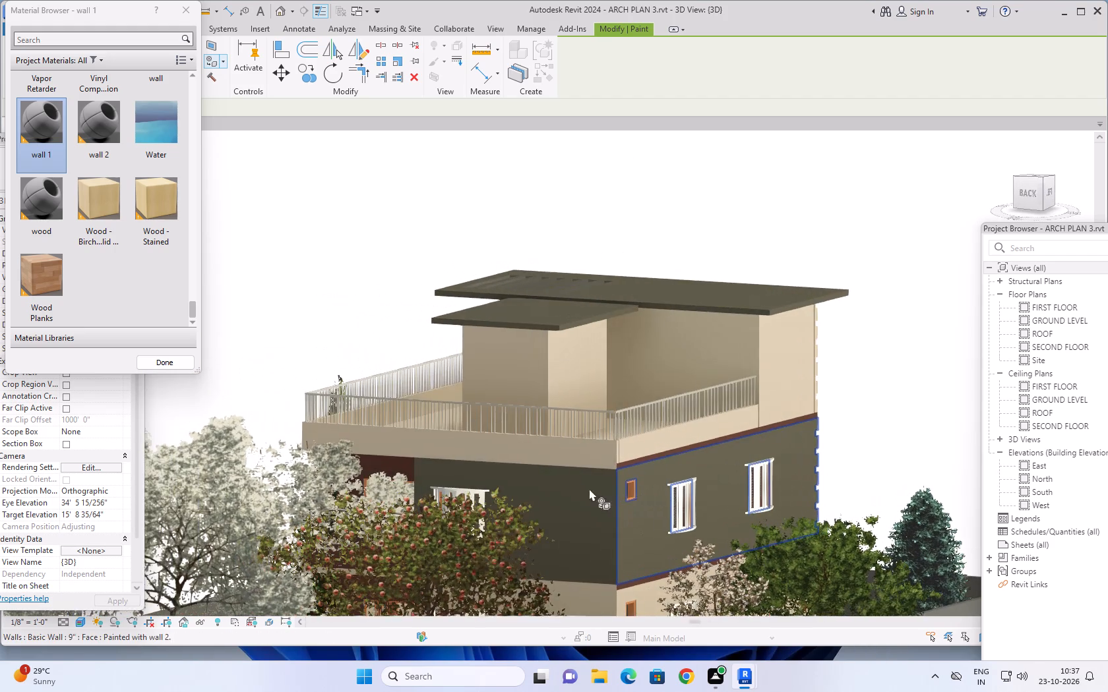
{"action": "scroll", "coordinate": [544, 471], "scroll_direction": "up", "scroll_amount": 8}
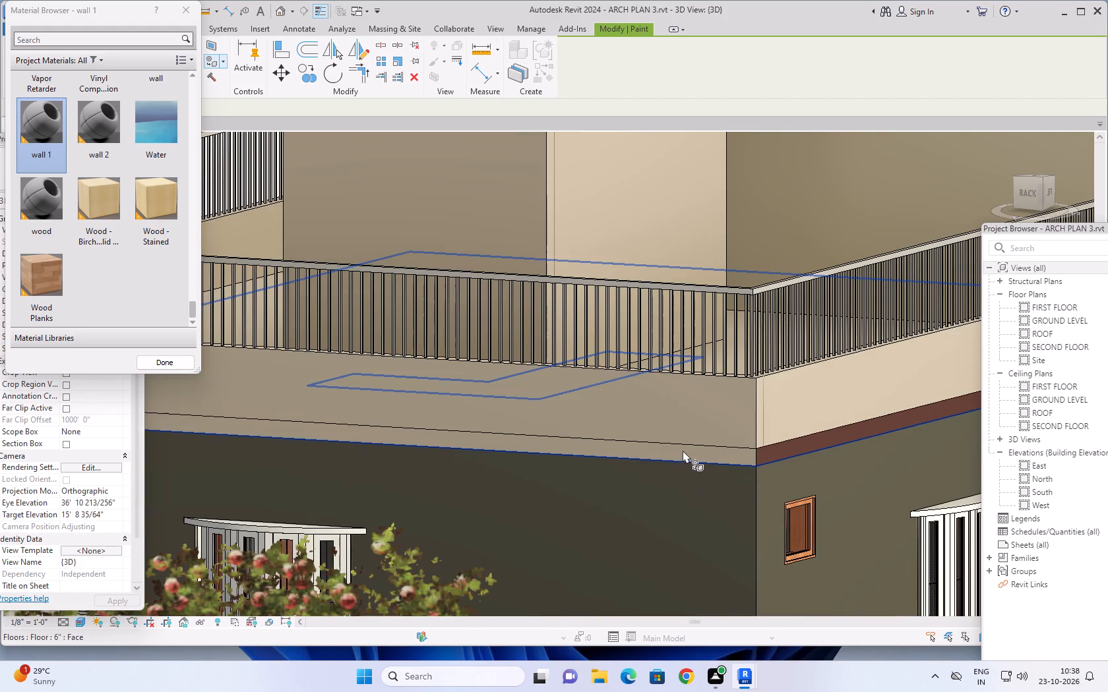
{"action": "left_click", "coordinate": [683, 450]}
Paint the slab edge between the ground-floor wall and the dark upper wall at the back of the house with wall 1.
{"action": "scroll", "coordinate": [663, 519], "scroll_direction": "down", "scroll_amount": 2}
{"action": "middle_click_drag", "start_coordinate": [660, 523], "coordinate": [623, 249]}
{"action": "left_click", "coordinate": [664, 476]}
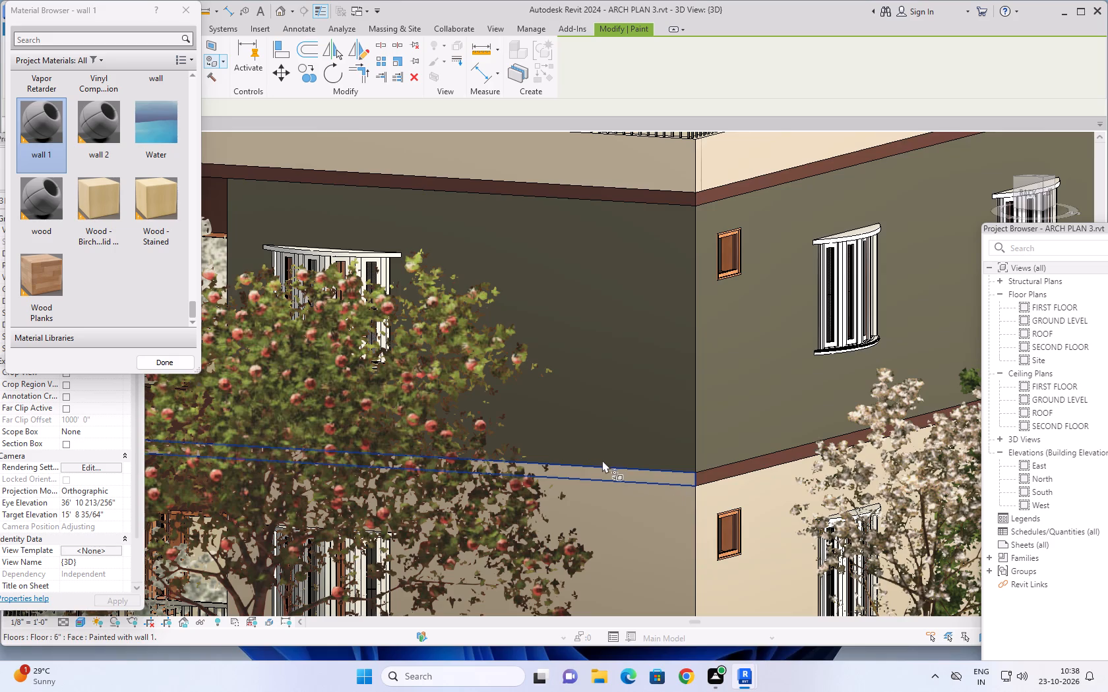
Paint the slab edge below the terrace parapet on the house's right side with the wall 1 material.
{"action": "scroll", "coordinate": [601, 458], "scroll_direction": "down", "scroll_amount": 5}
{"action": "middle_click_drag", "start_coordinate": [561, 475], "coordinate": [777, 484]}
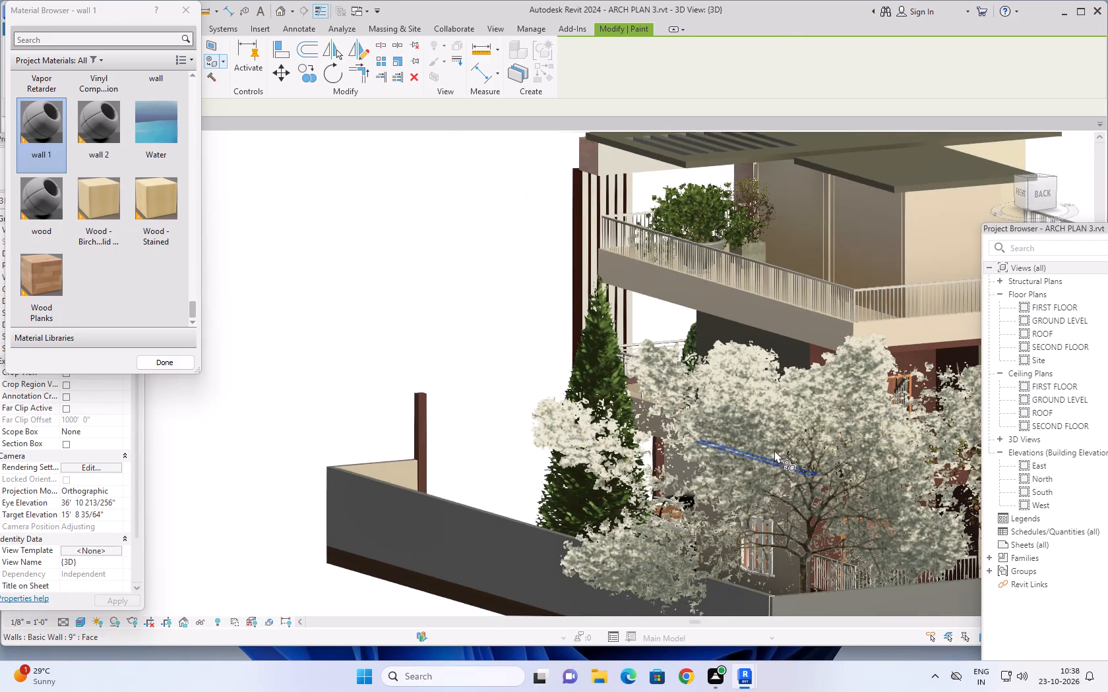
{"action": "middle_click_drag", "start_coordinate": [748, 418], "coordinate": [458, 480]}
{"action": "middle_click_drag", "start_coordinate": [503, 482], "coordinate": [659, 458]}
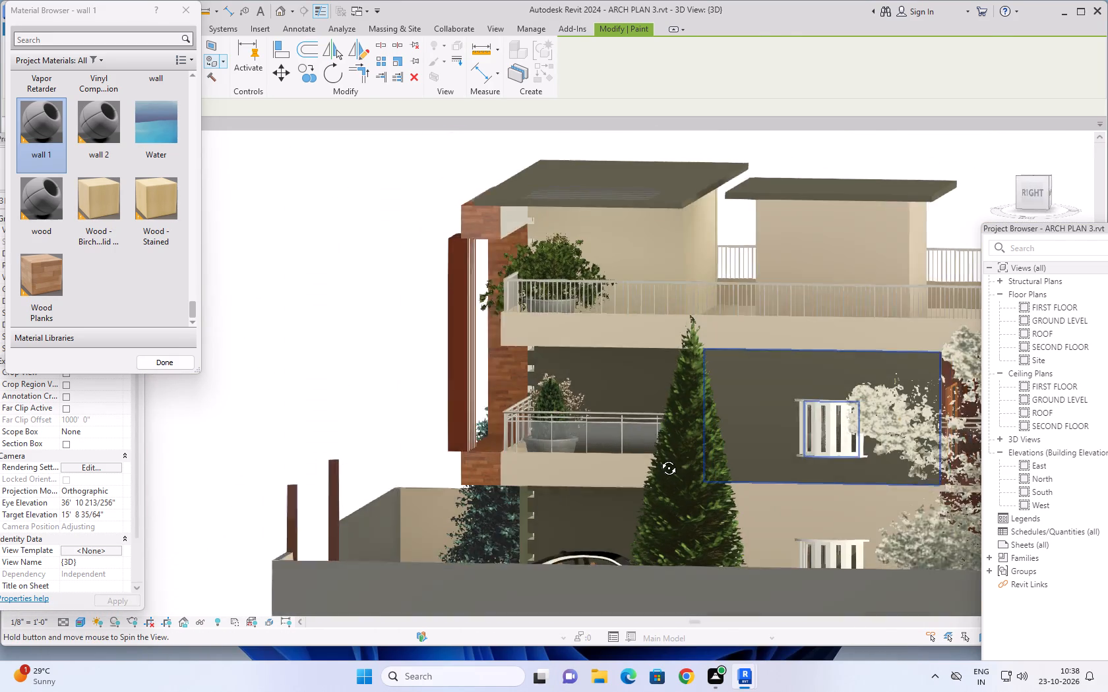
{"action": "middle_click_drag", "start_coordinate": [659, 458], "coordinate": [667, 457]}
{"action": "scroll", "coordinate": [549, 355], "scroll_direction": "up", "scroll_amount": 7}
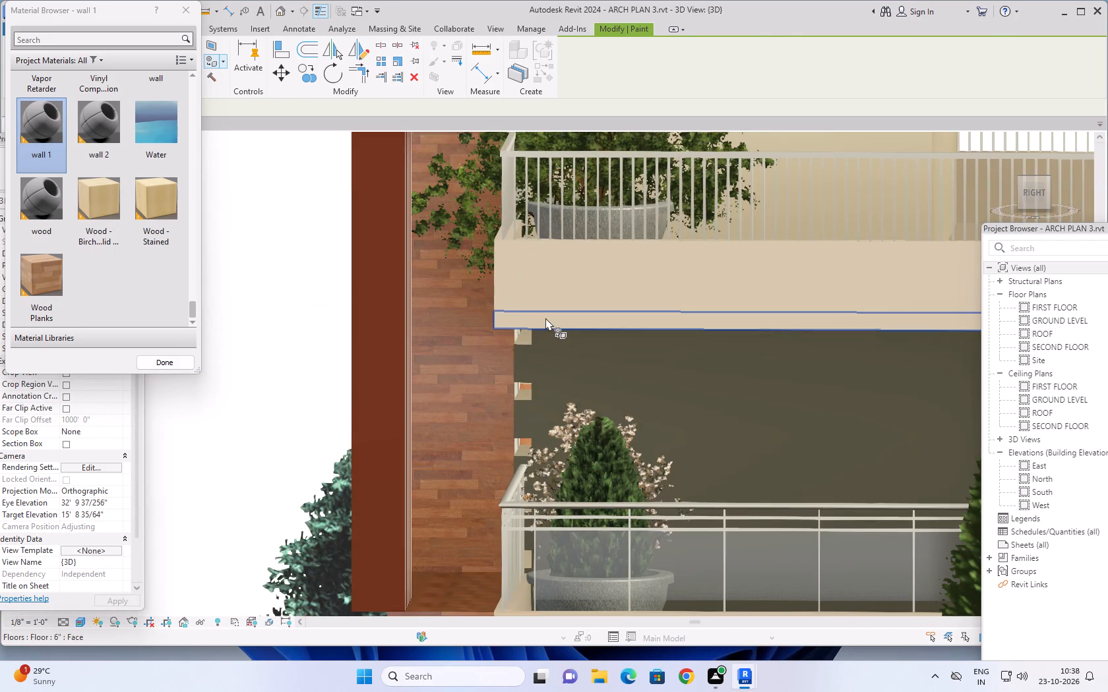
{"action": "left_click", "coordinate": [545, 318]}
Paint the slab edge below the first-floor balcony parapet on the house's right side with wall 1.
{"action": "scroll", "coordinate": [608, 510], "scroll_direction": "down", "scroll_amount": 2}
{"action": "middle_click_drag", "start_coordinate": [603, 504], "coordinate": [529, 401]}
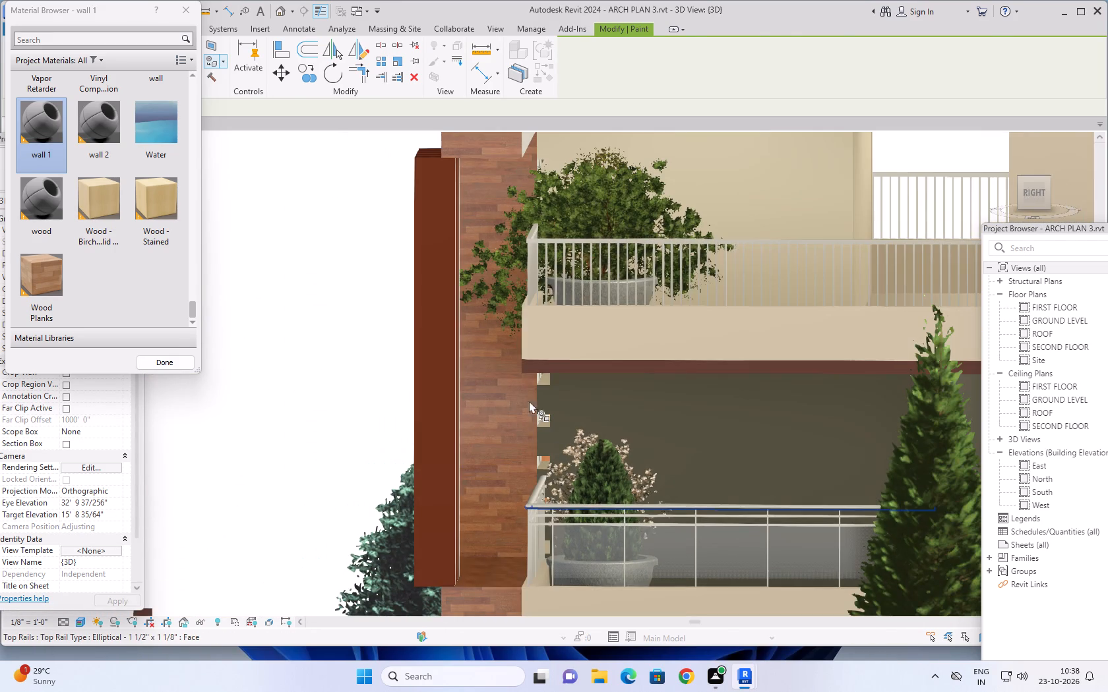
{"action": "middle_click_drag", "start_coordinate": [529, 401], "coordinate": [461, 276]}
{"action": "left_click", "coordinate": [520, 418]}
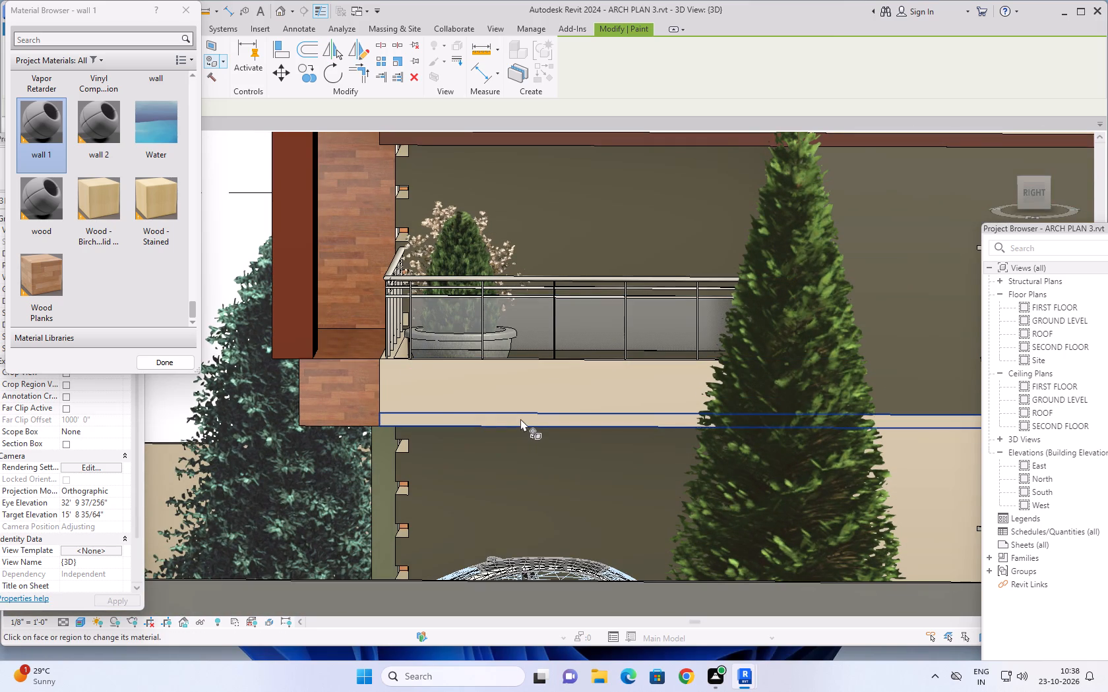
Paint the slab edge below the terrace parapet at the front of the house, behind the vertical fins, with wall 1.
{"action": "scroll", "coordinate": [429, 426], "scroll_direction": "down", "scroll_amount": 1}
{"action": "middle_click_drag", "start_coordinate": [432, 426], "coordinate": [611, 444], "text": "shift"}
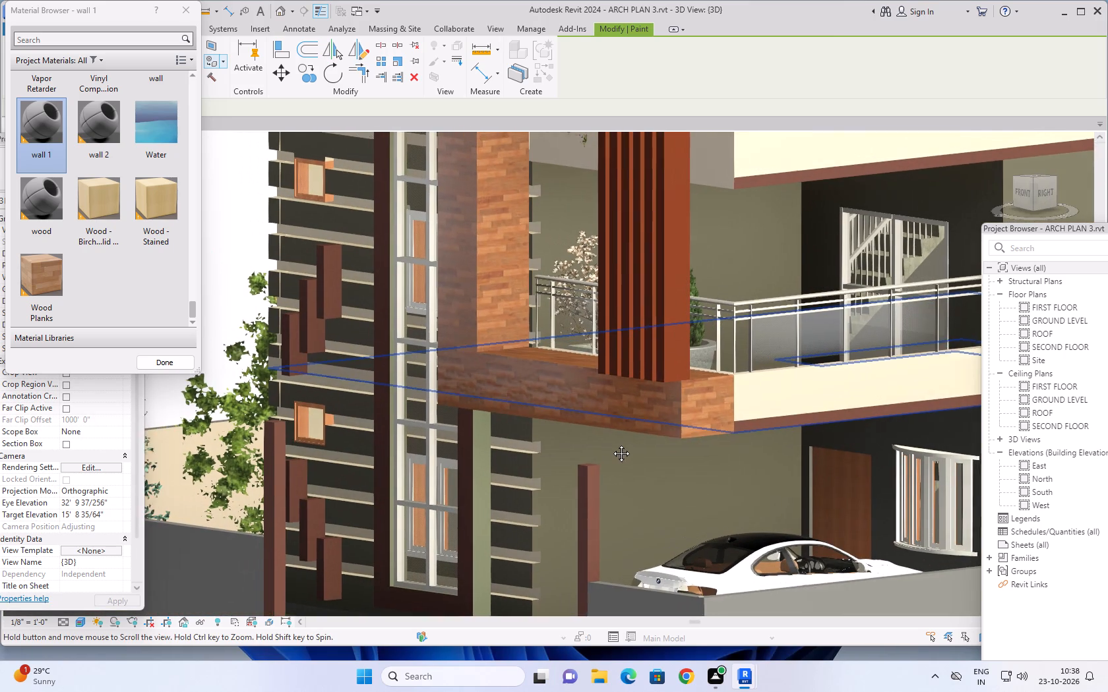
{"action": "middle_click_drag", "start_coordinate": [611, 444], "coordinate": [631, 442], "text": "shift"}
{"action": "middle_click_drag", "start_coordinate": [600, 432], "coordinate": [467, 544]}
{"action": "scroll", "coordinate": [533, 456], "scroll_direction": "up", "scroll_amount": 1}
{"action": "middle_click_drag", "start_coordinate": [532, 456], "coordinate": [461, 516]}
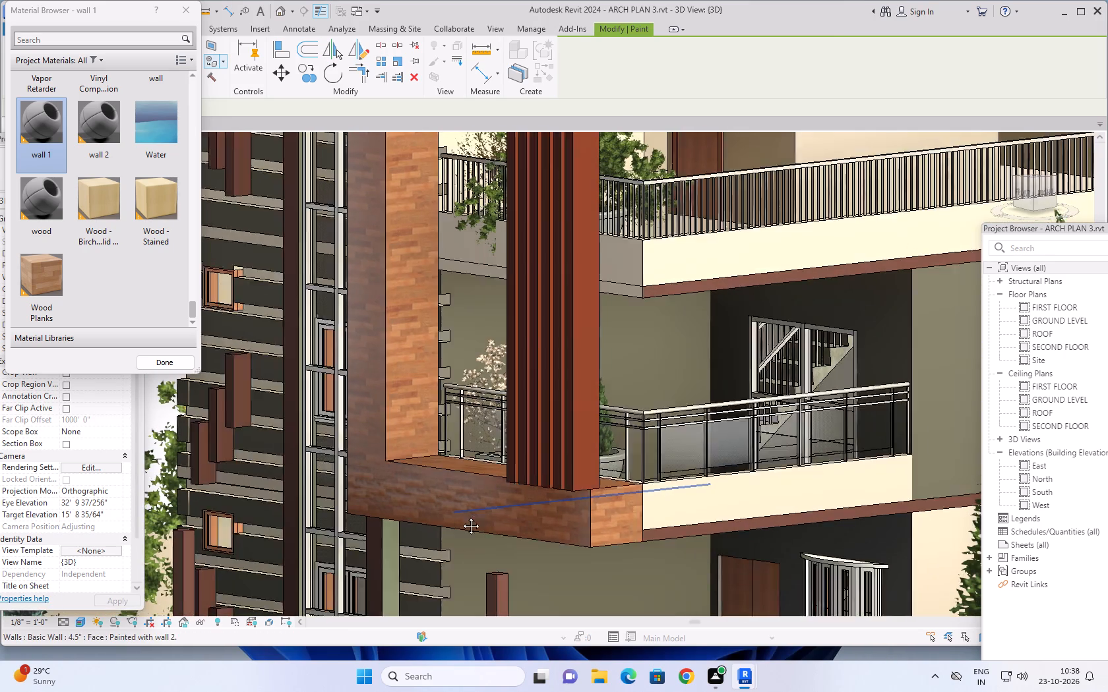
{"action": "middle_click_drag", "start_coordinate": [461, 516], "coordinate": [443, 542]}
{"action": "middle_click_drag", "start_coordinate": [546, 489], "coordinate": [675, 466], "text": "shift"}
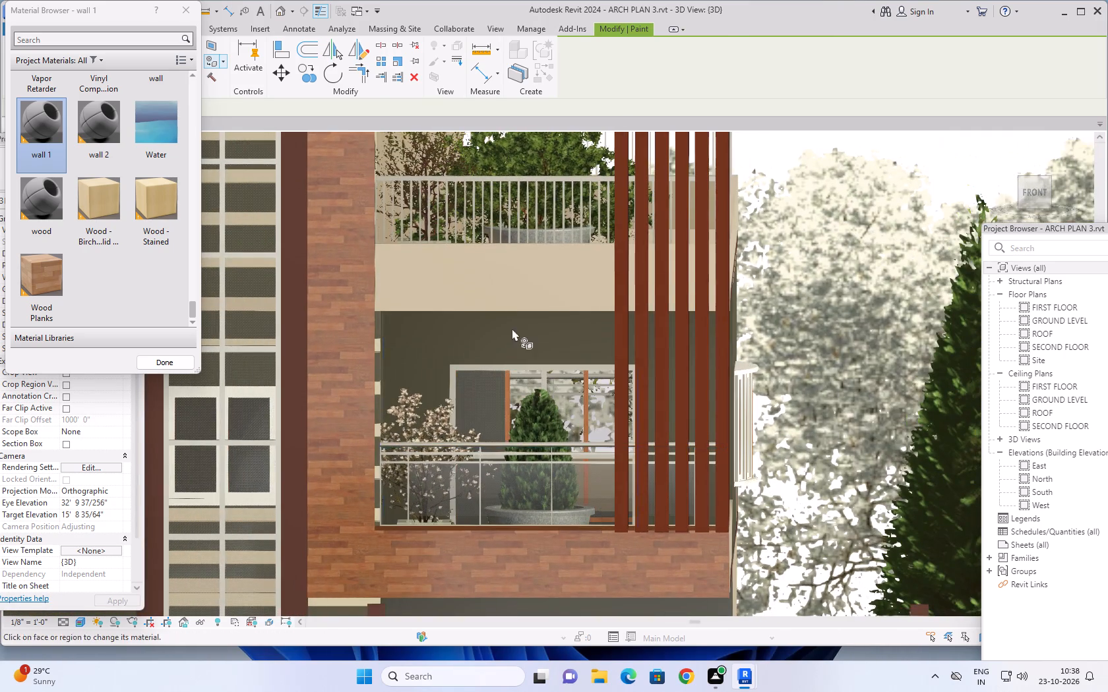
{"action": "scroll", "coordinate": [506, 306], "scroll_direction": "up", "scroll_amount": 4}
{"action": "left_click", "coordinate": [514, 299]}
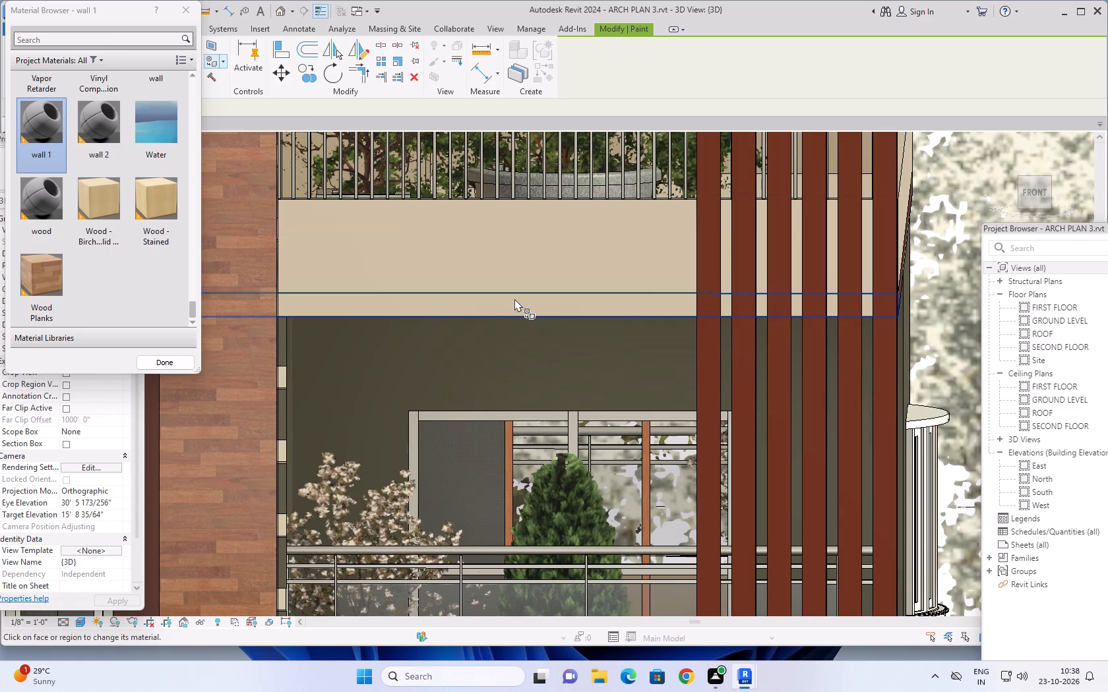
Examine the front facade, from the balcony and its underside to the whole elevation, to check the painted surfaces.
{"action": "scroll", "coordinate": [512, 315], "scroll_direction": "down", "scroll_amount": 3}
{"action": "middle_click_drag", "start_coordinate": [505, 399], "coordinate": [526, 329], "text": "shift"}
{"action": "scroll", "coordinate": [501, 424], "scroll_direction": "down", "scroll_amount": 3}
{"action": "middle_click_drag", "start_coordinate": [478, 490], "coordinate": [449, 417]}
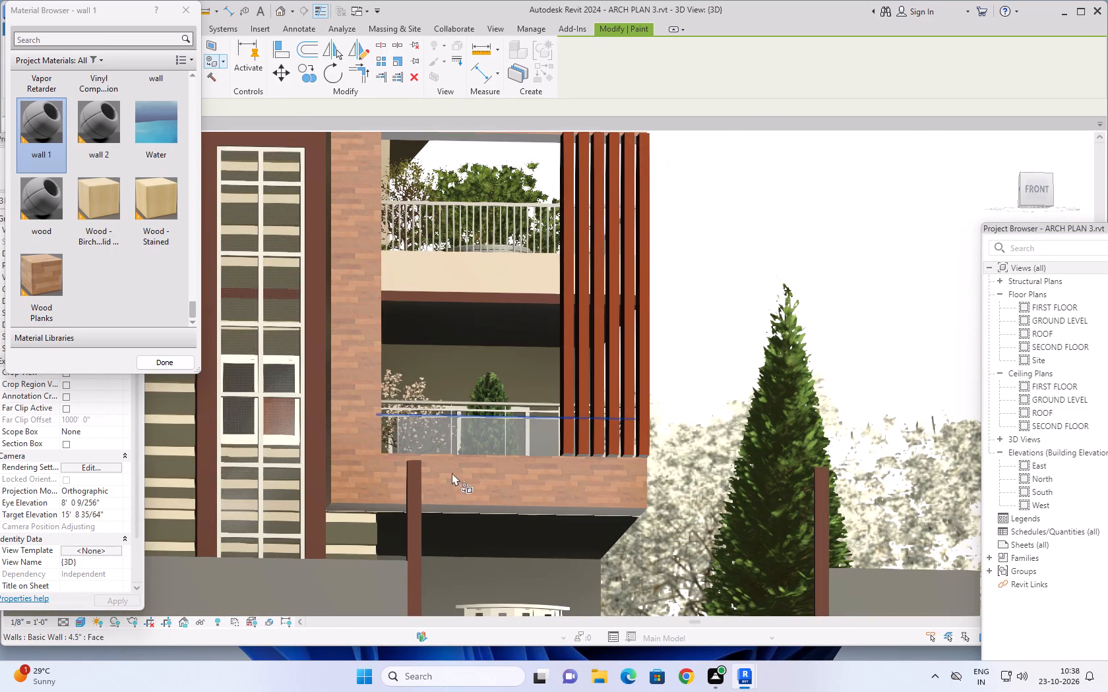
{"action": "middle_click_drag", "start_coordinate": [454, 495], "coordinate": [365, 581], "text": "shift"}
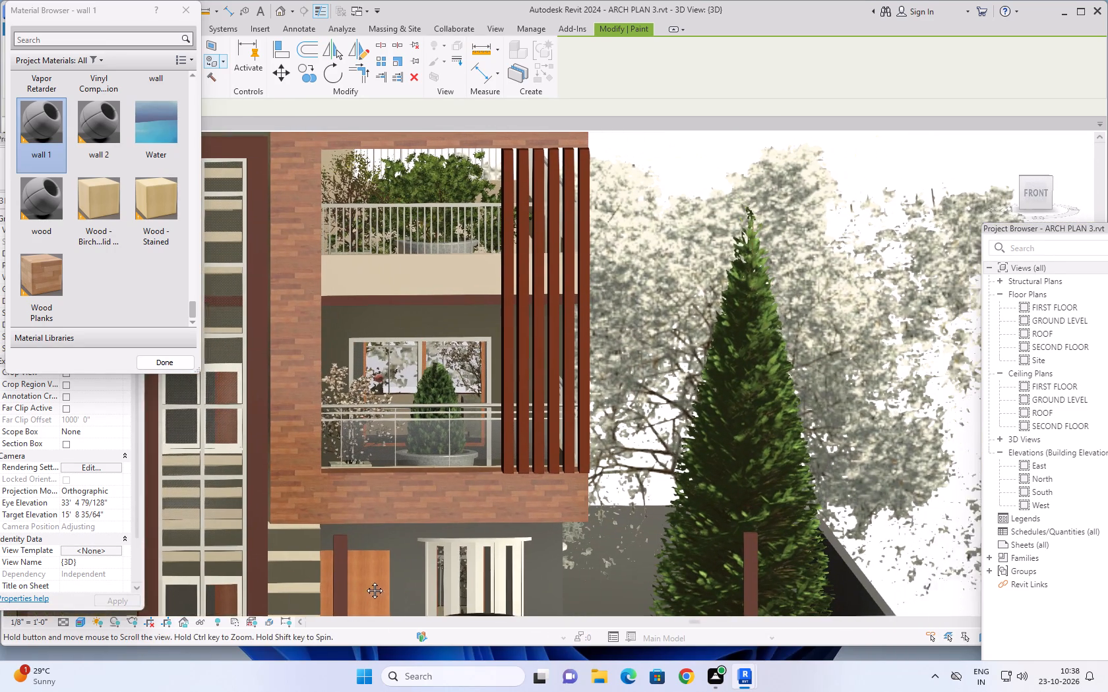
{"action": "middle_click_drag", "start_coordinate": [365, 581], "coordinate": [363, 580], "text": "shift"}
{"action": "scroll", "coordinate": [394, 544], "scroll_direction": "down", "scroll_amount": 5}
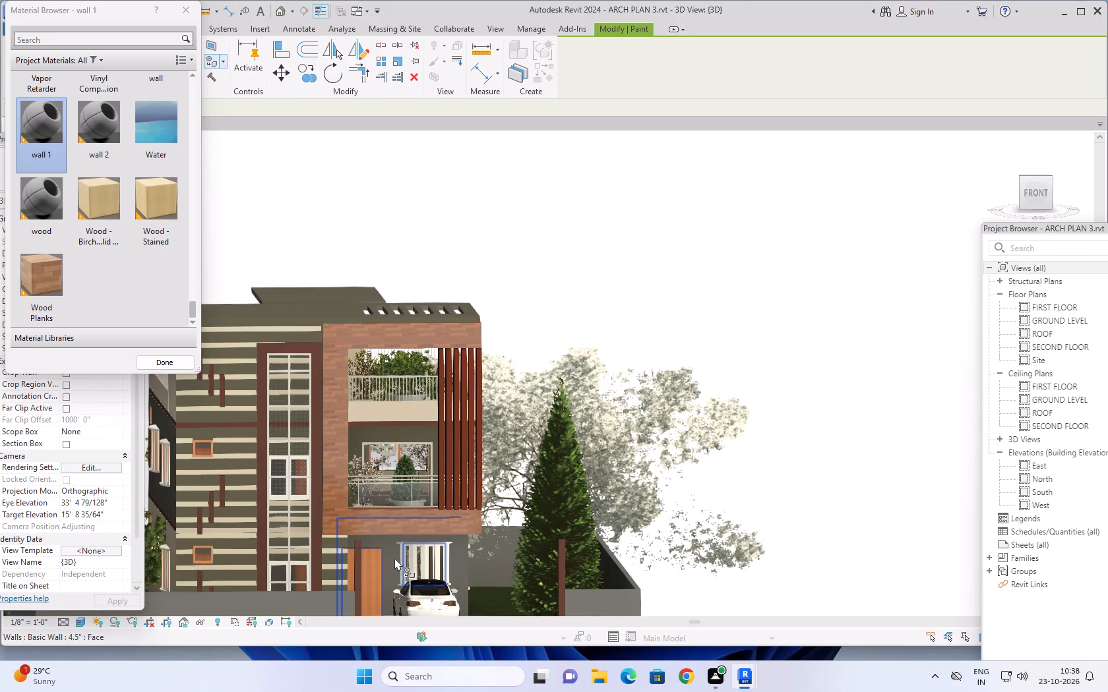
{"action": "middle_click_drag", "start_coordinate": [398, 556], "coordinate": [516, 535]}
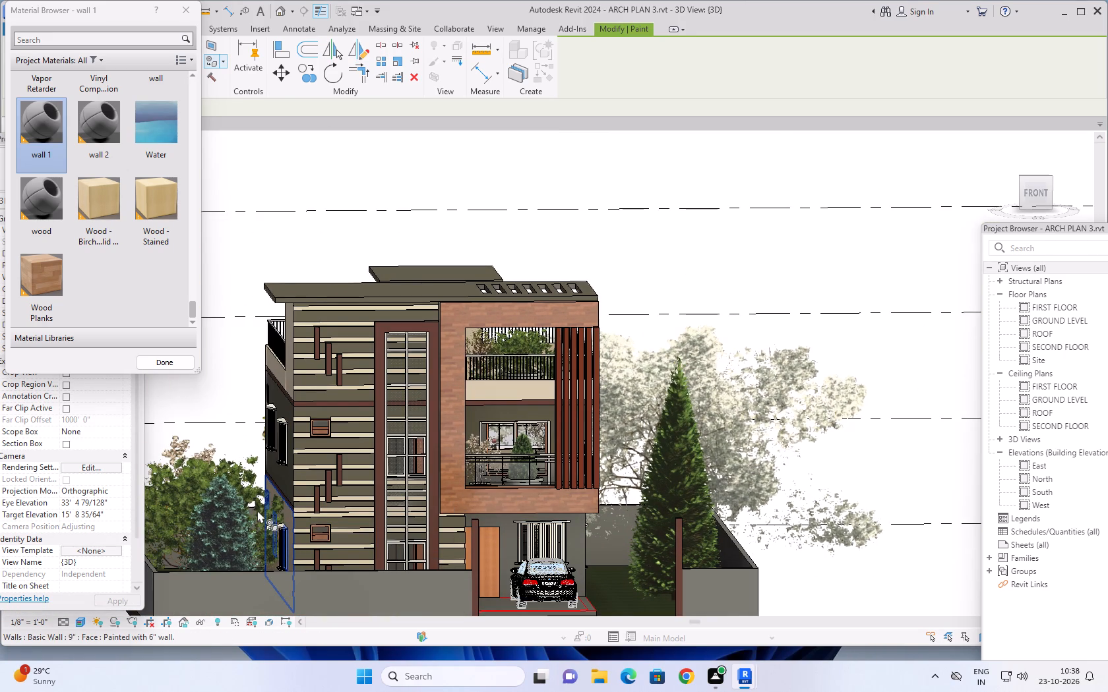
{"action": "scroll", "coordinate": [258, 510], "scroll_direction": "up", "scroll_amount": 1}
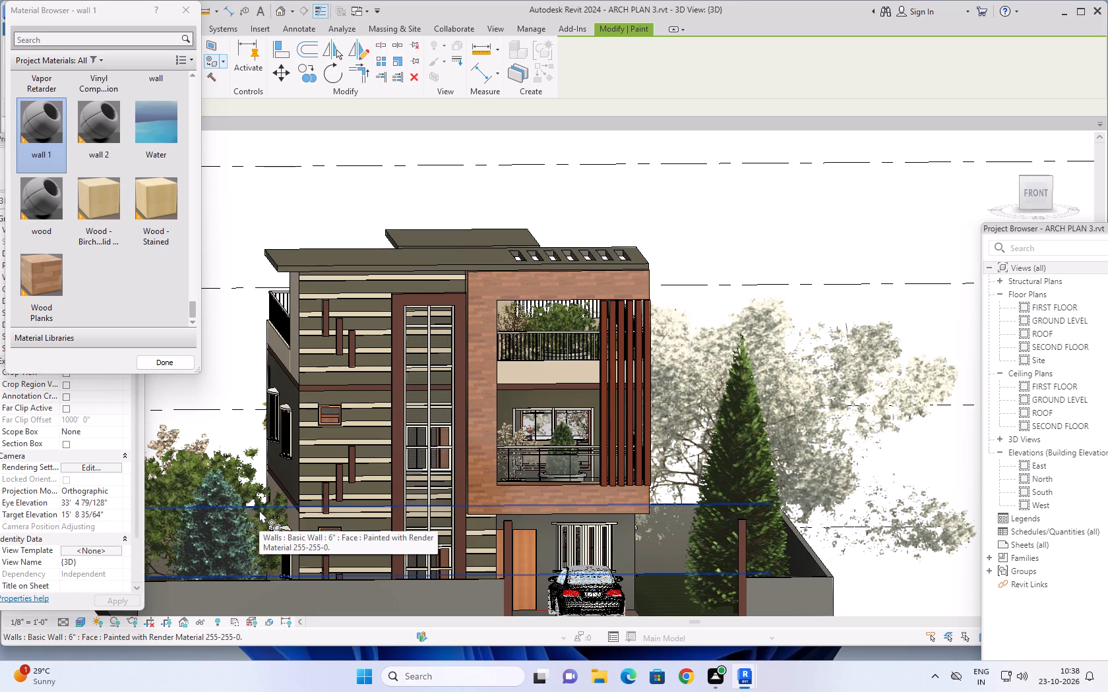
{"action": "scroll", "coordinate": [259, 510], "scroll_direction": "up", "scroll_amount": 1}
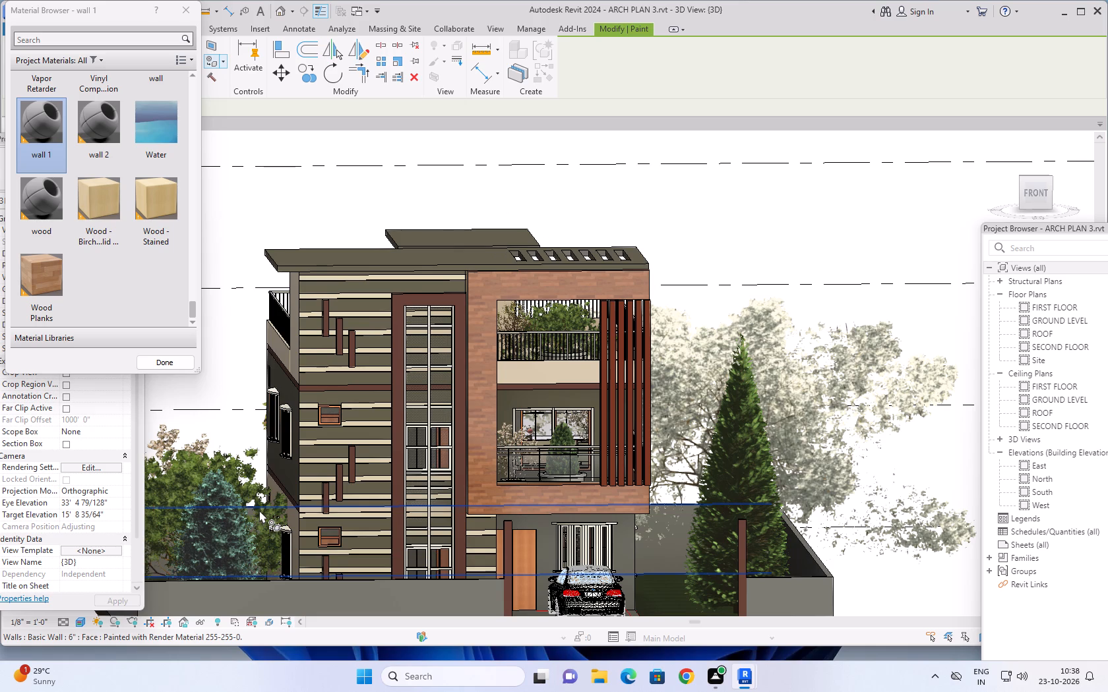
{"action": "scroll", "coordinate": [379, 440], "scroll_direction": "down", "scroll_amount": 1}
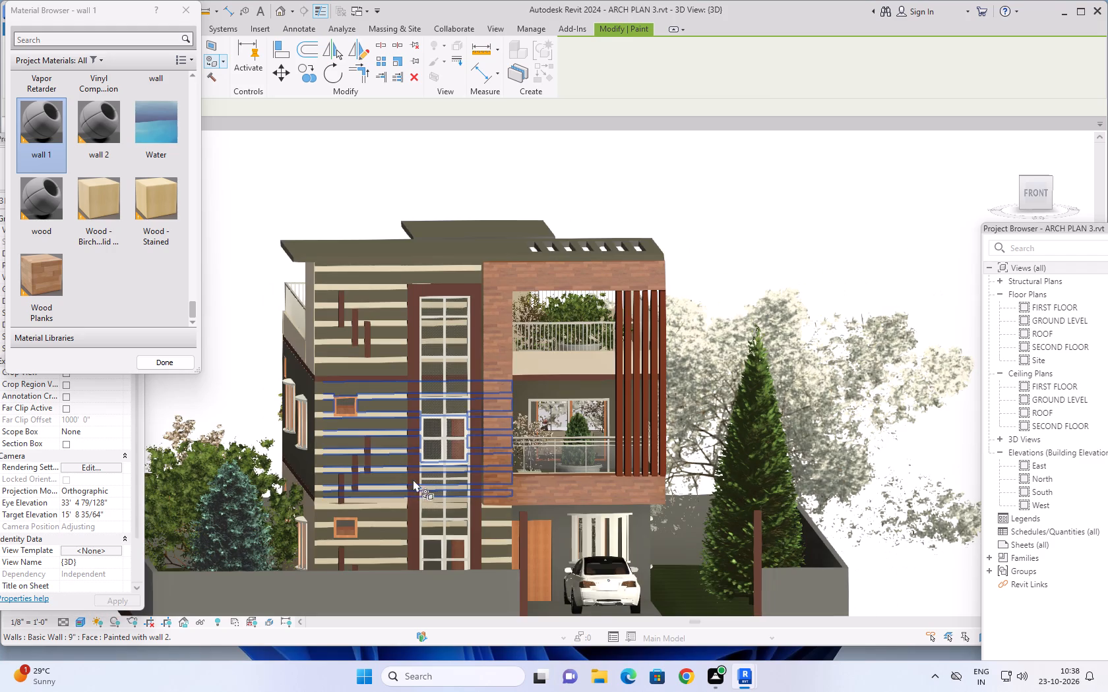
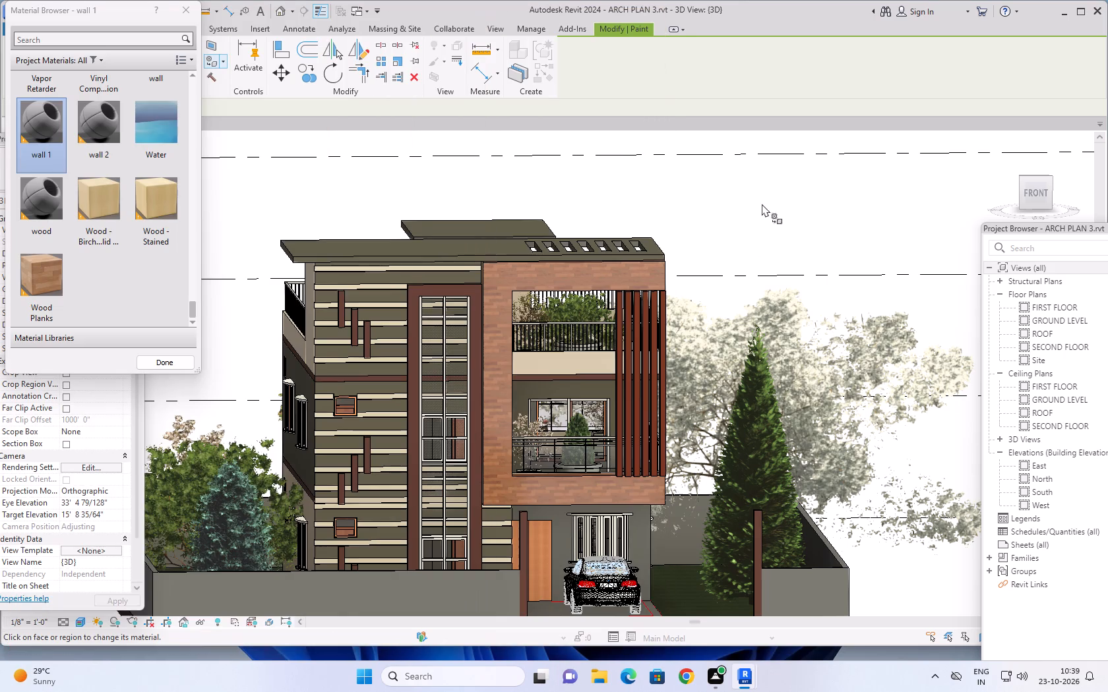
Paint the first-floor slab edge band across the front facade with the 6" wall material.
{"action": "scroll", "coordinate": [750, 233], "scroll_direction": "down", "scroll_amount": 2}
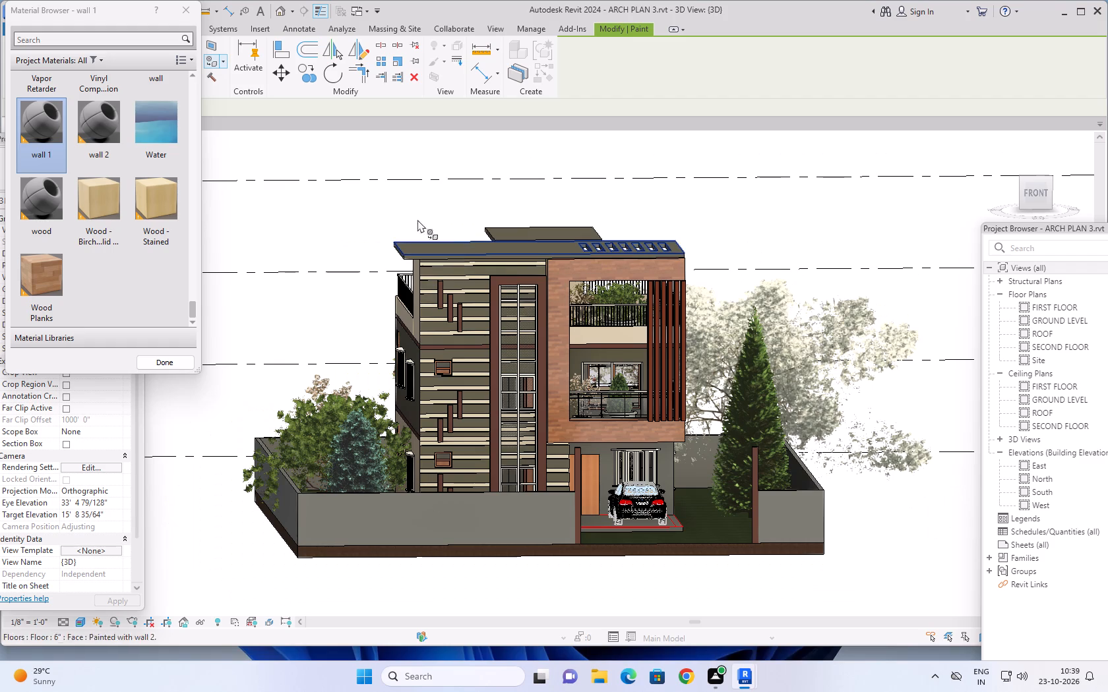
{"action": "scroll", "coordinate": [93, 207], "scroll_direction": "up", "scroll_amount": 20}
{"action": "scroll", "coordinate": [93, 207], "scroll_direction": "up", "scroll_amount": 1}
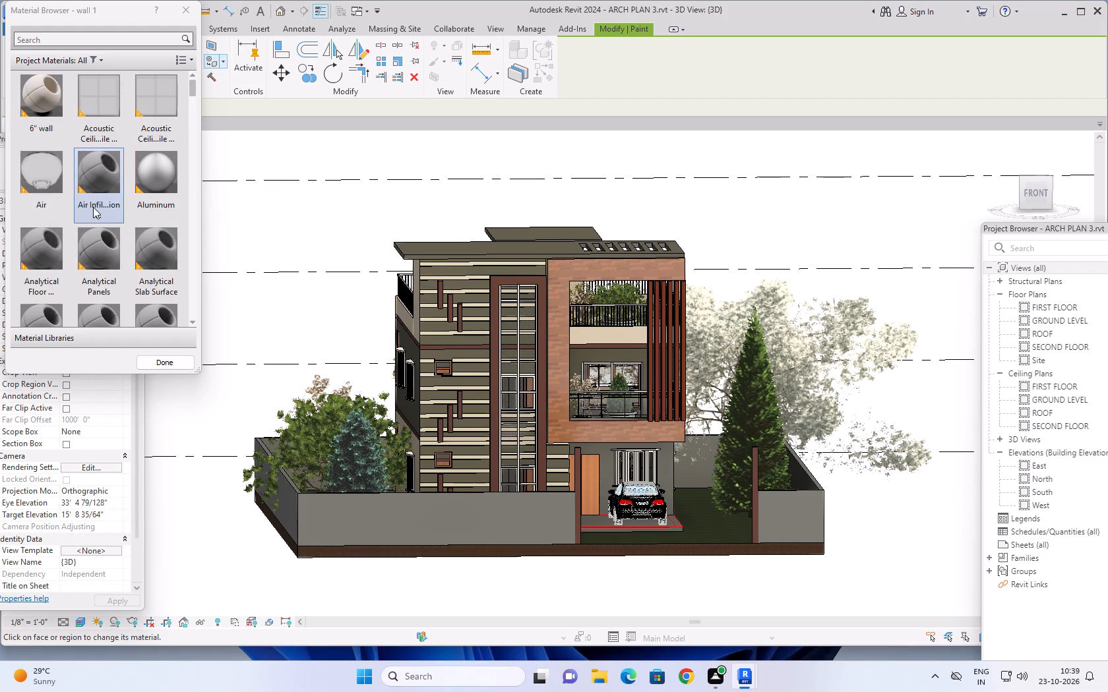
{"action": "scroll", "coordinate": [93, 207], "scroll_direction": "up", "scroll_amount": 10}
{"action": "left_click", "coordinate": [57, 105]}
{"action": "scroll", "coordinate": [450, 343], "scroll_direction": "up", "scroll_amount": 5}
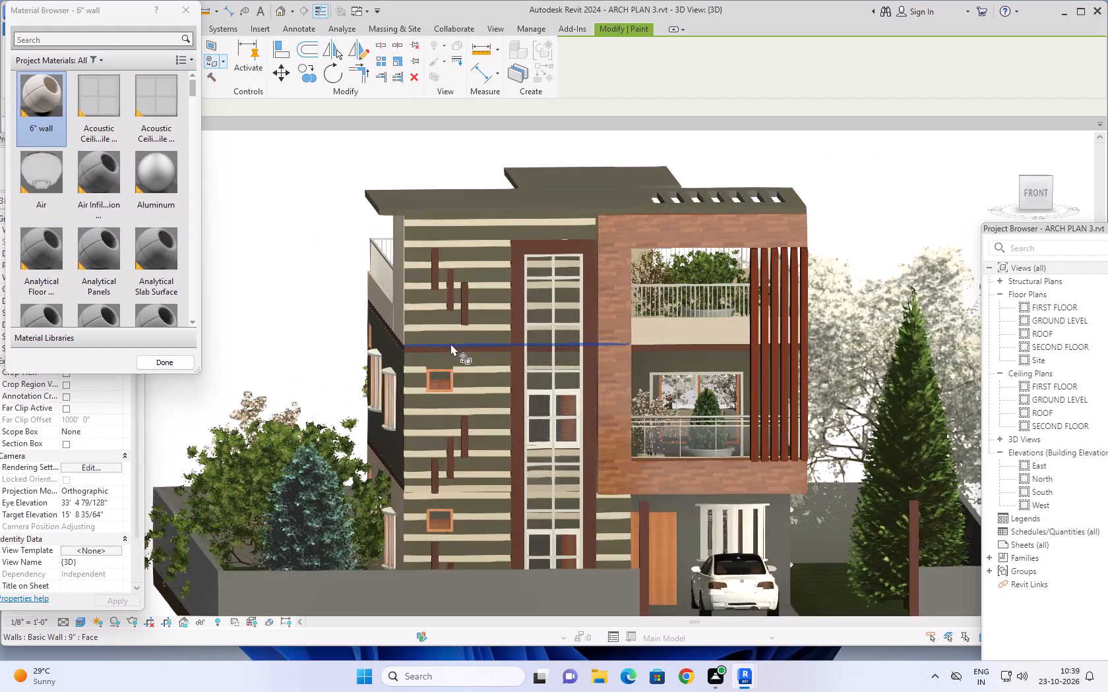
{"action": "scroll", "coordinate": [451, 360], "scroll_direction": "up", "scroll_amount": 4}
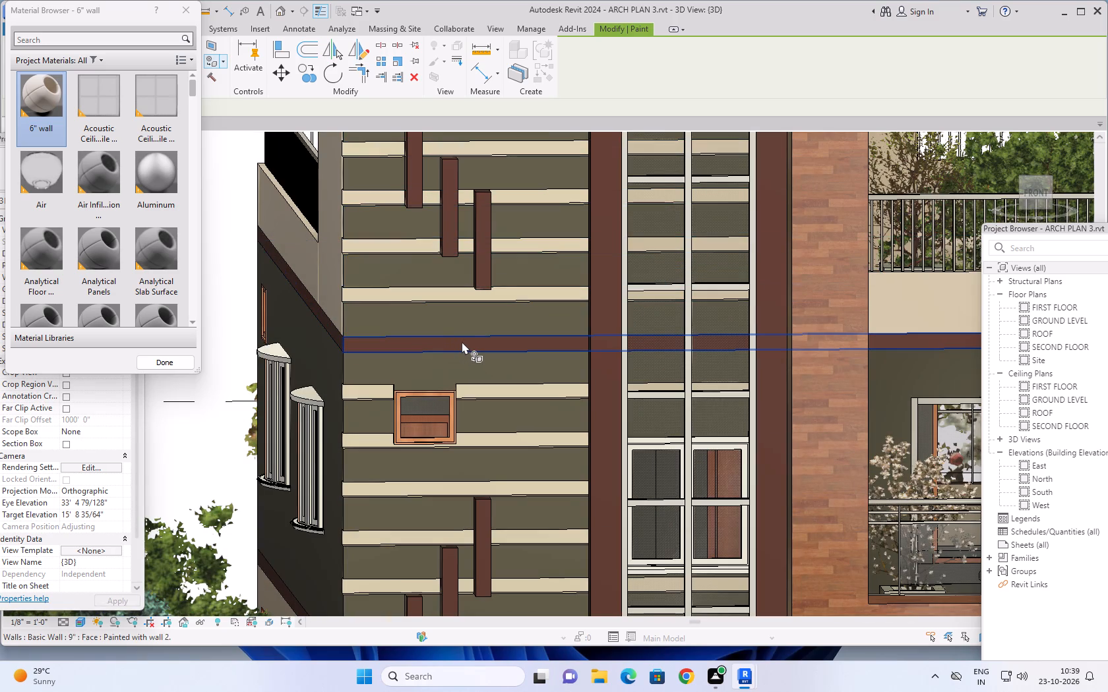
{"action": "left_click", "coordinate": [462, 341]}
{"action": "scroll", "coordinate": [462, 341], "scroll_direction": "down", "scroll_amount": 6}
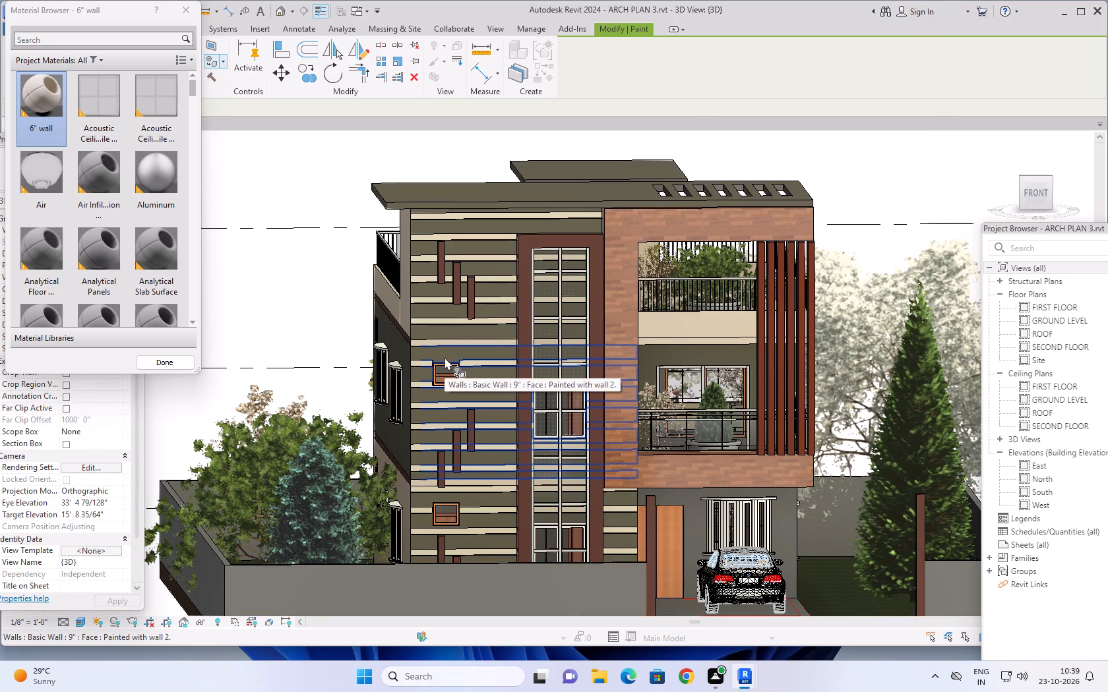
{"action": "key", "text": "Escape"}
{"action": "key", "text": "Escape"}
{"action": "key", "text": "Escape"}
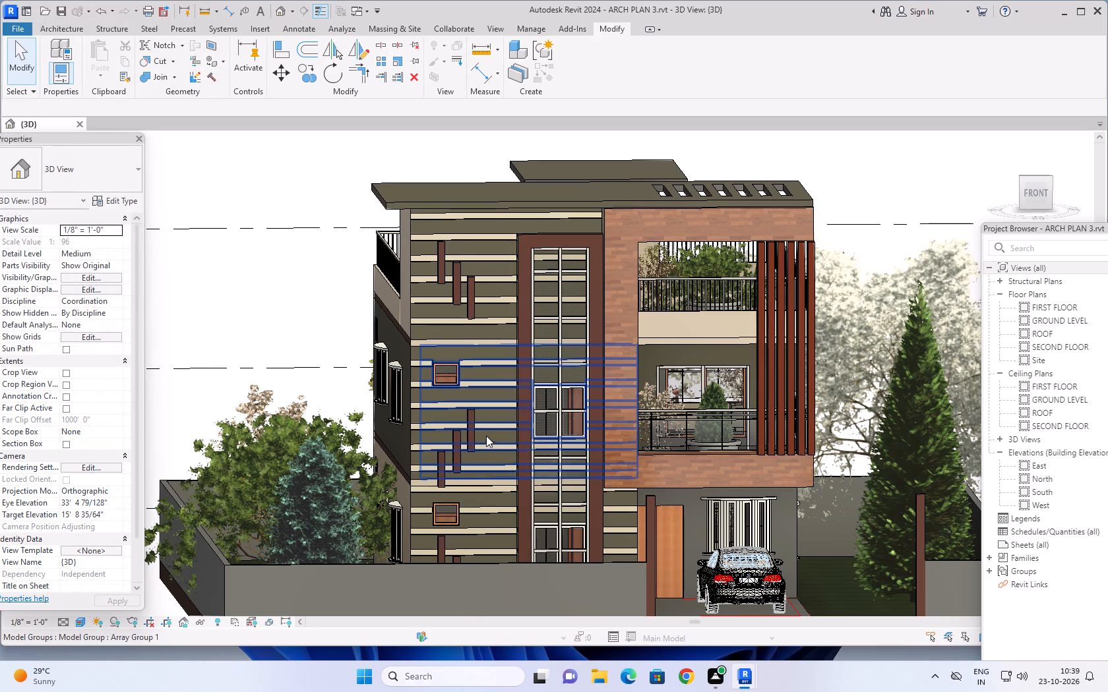
Paint the front faces of both gate columns in the front compound wall with the 6" wall material.
{"action": "middle_click_drag", "start_coordinate": [487, 434], "coordinate": [601, 426], "text": "shift"}
{"action": "scroll", "coordinate": [601, 426], "scroll_direction": "down", "scroll_amount": 3}
{"action": "middle_click_drag", "start_coordinate": [591, 420], "coordinate": [567, 349]}
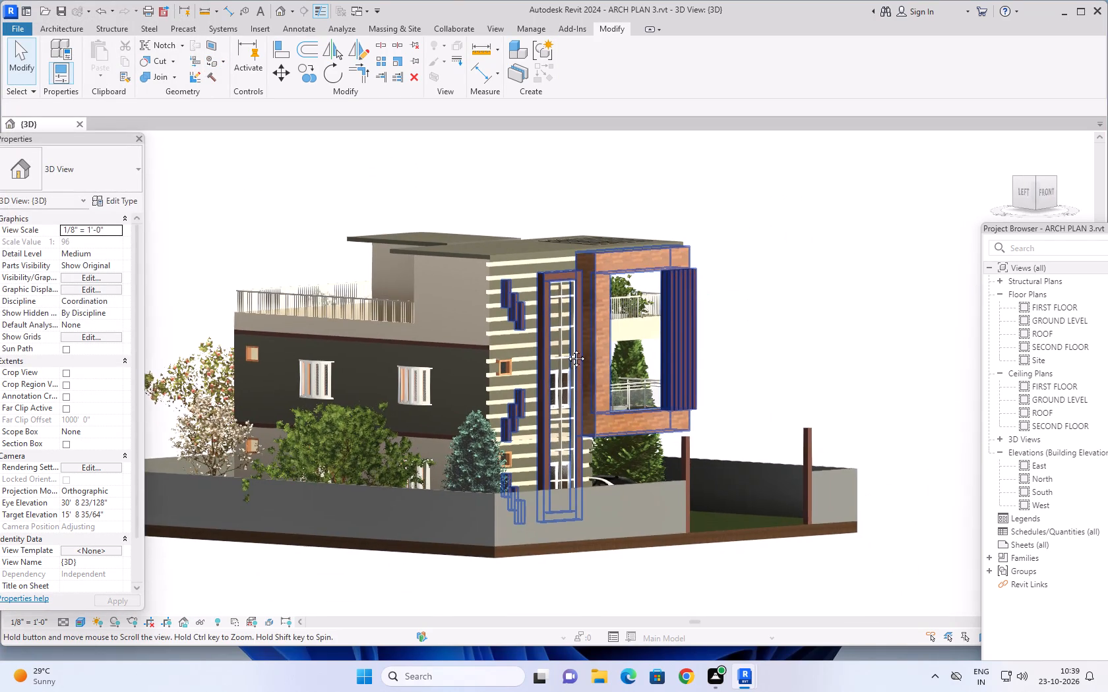
{"action": "middle_click_drag", "start_coordinate": [567, 349], "coordinate": [565, 309]}
{"action": "scroll", "coordinate": [584, 345], "scroll_direction": "down", "scroll_amount": 1}
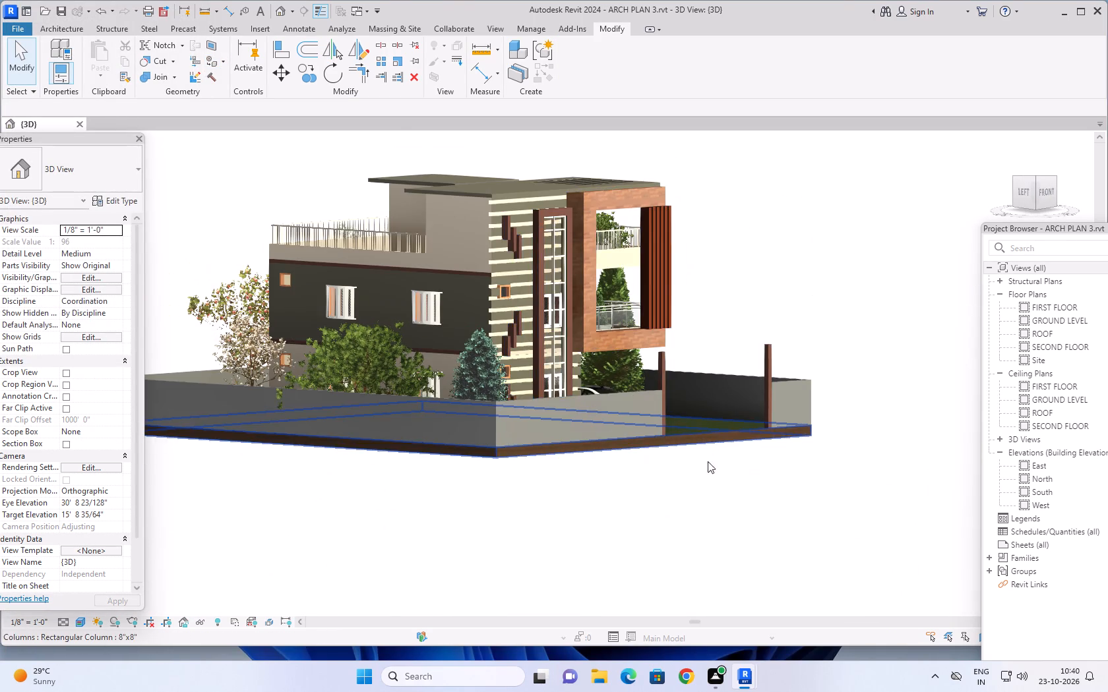
{"action": "middle_click_drag", "start_coordinate": [700, 466], "coordinate": [601, 532], "text": "shift"}
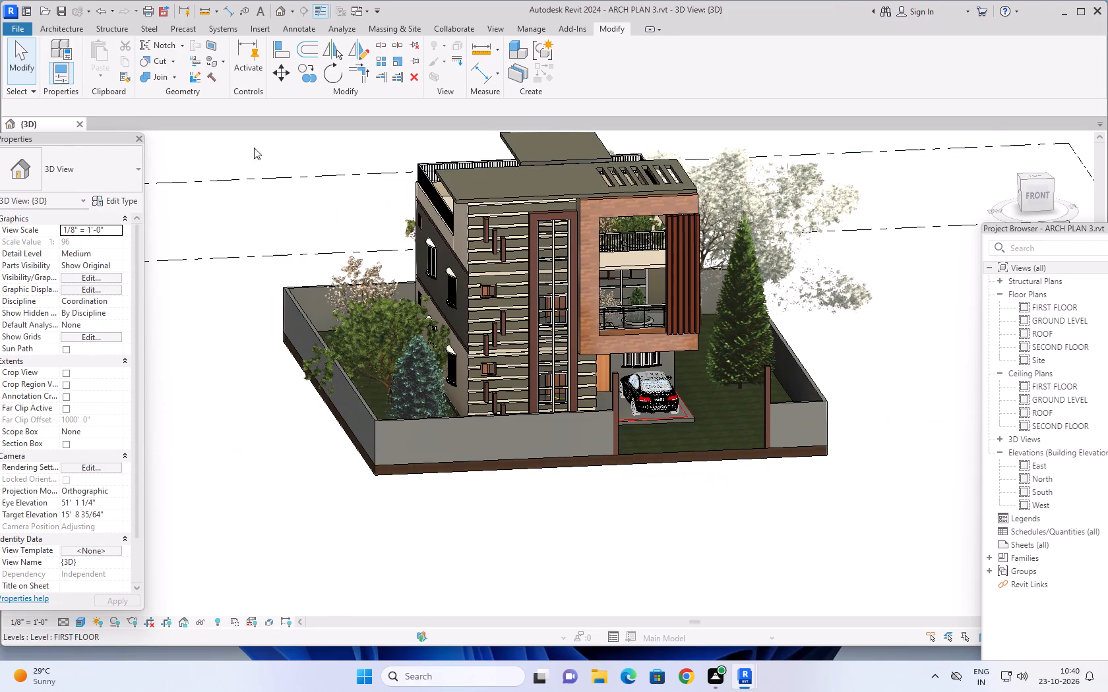
{"action": "left_click", "coordinate": [214, 63]}
{"action": "left_click", "coordinate": [51, 98]}
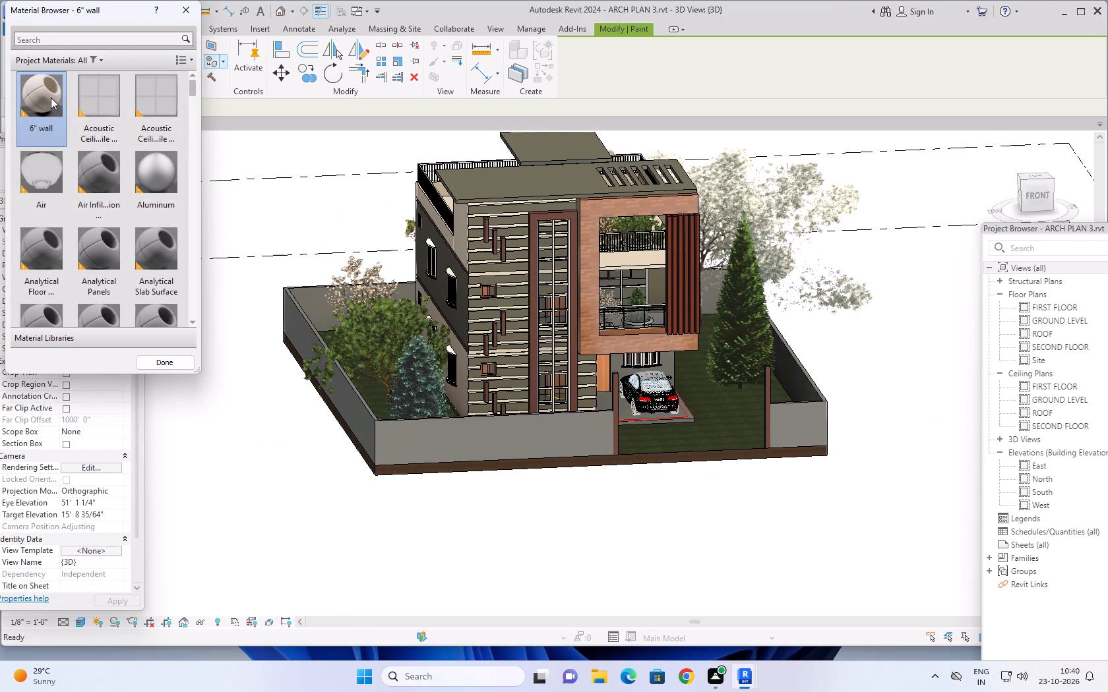
{"action": "scroll", "coordinate": [590, 414], "scroll_direction": "up", "scroll_amount": 11}
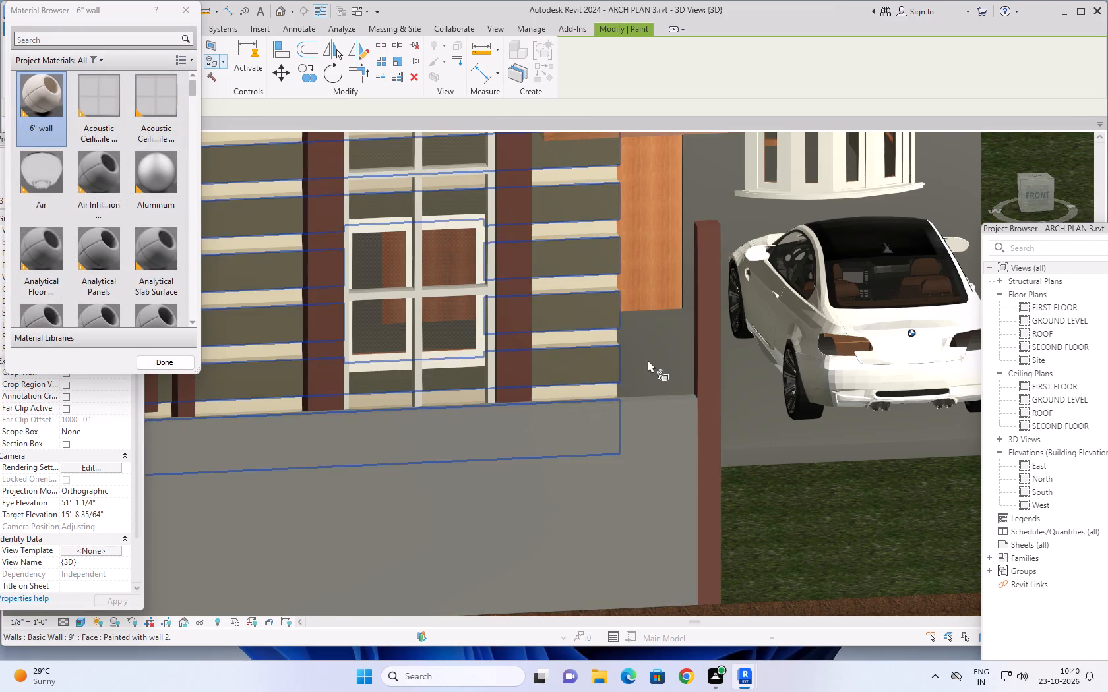
{"action": "left_click", "coordinate": [706, 339]}
{"action": "scroll", "coordinate": [757, 427], "scroll_direction": "down", "scroll_amount": 2}
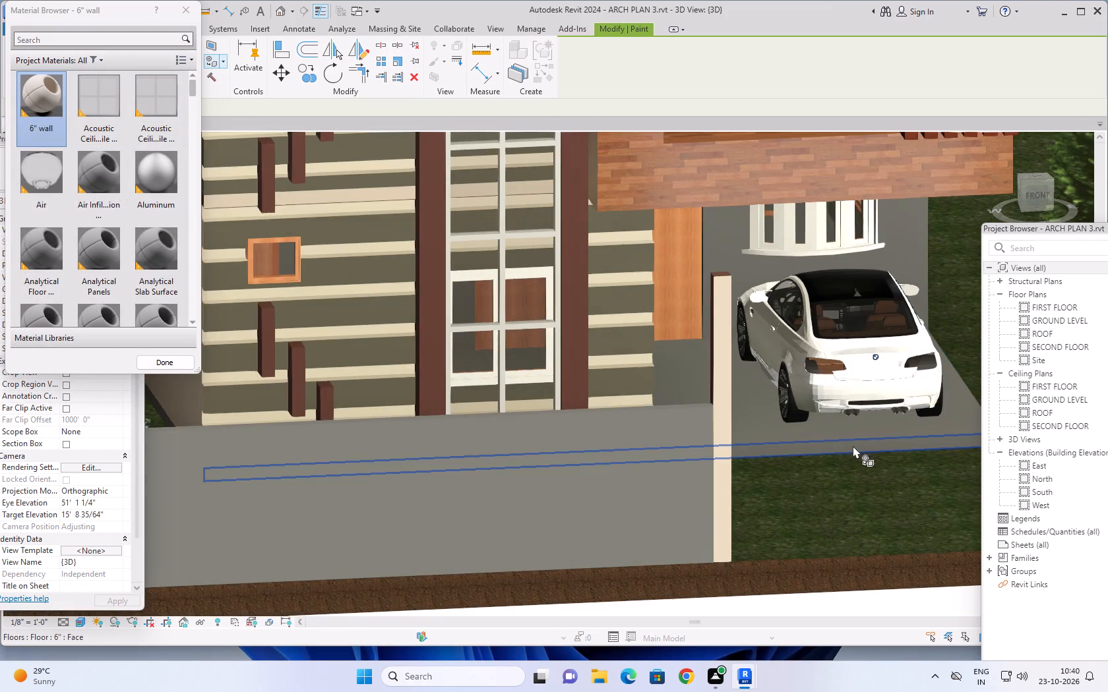
{"action": "scroll", "coordinate": [853, 446], "scroll_direction": "down", "scroll_amount": 2}
{"action": "middle_click_drag", "start_coordinate": [847, 448], "coordinate": [463, 469]}
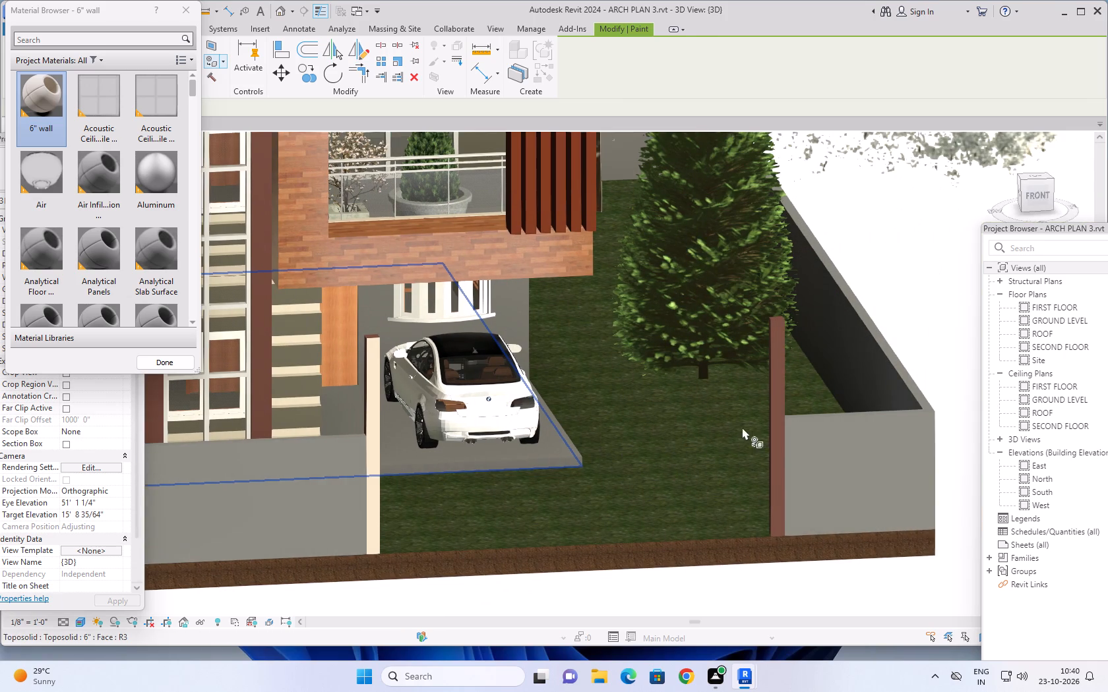
{"action": "left_click", "coordinate": [776, 379]}
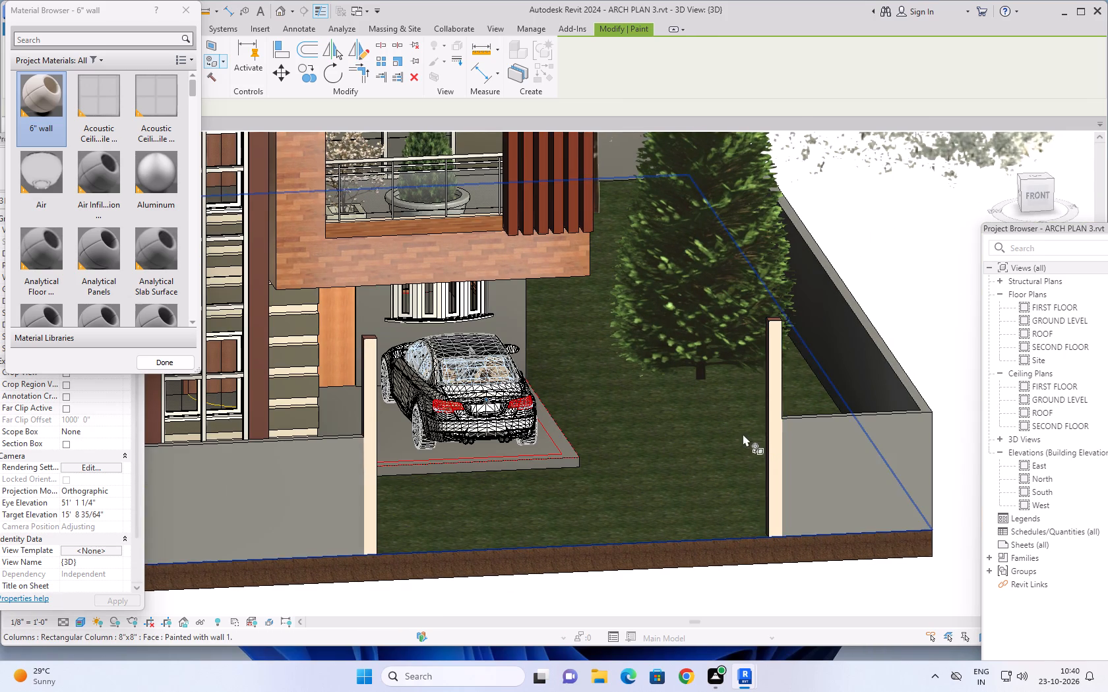
Paint the faces of both gate columns that look toward the plot's left side with 6" wall.
{"action": "middle_click_drag", "start_coordinate": [743, 434], "coordinate": [861, 469], "text": "shift"}
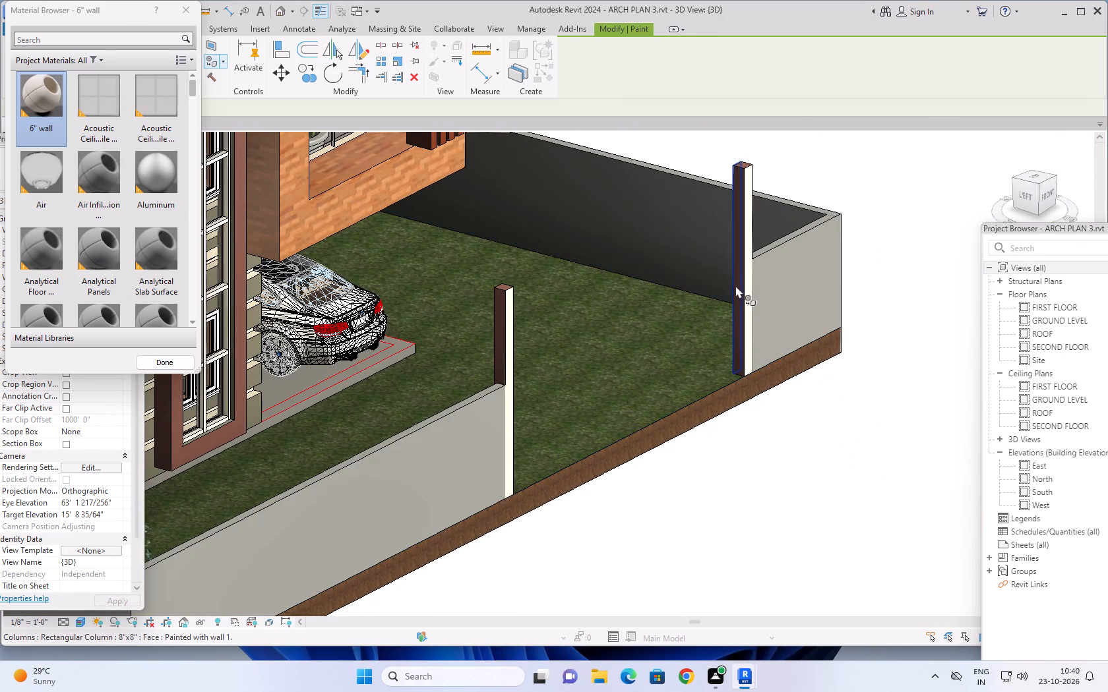
{"action": "left_click", "coordinate": [739, 279]}
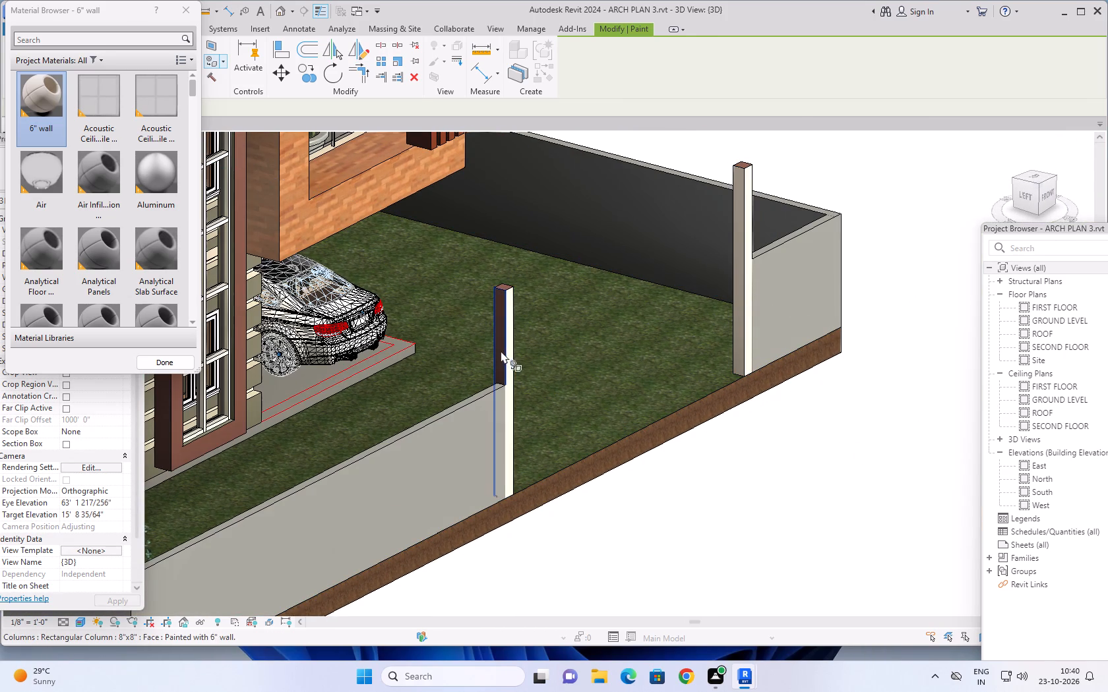
{"action": "left_click", "coordinate": [499, 348]}
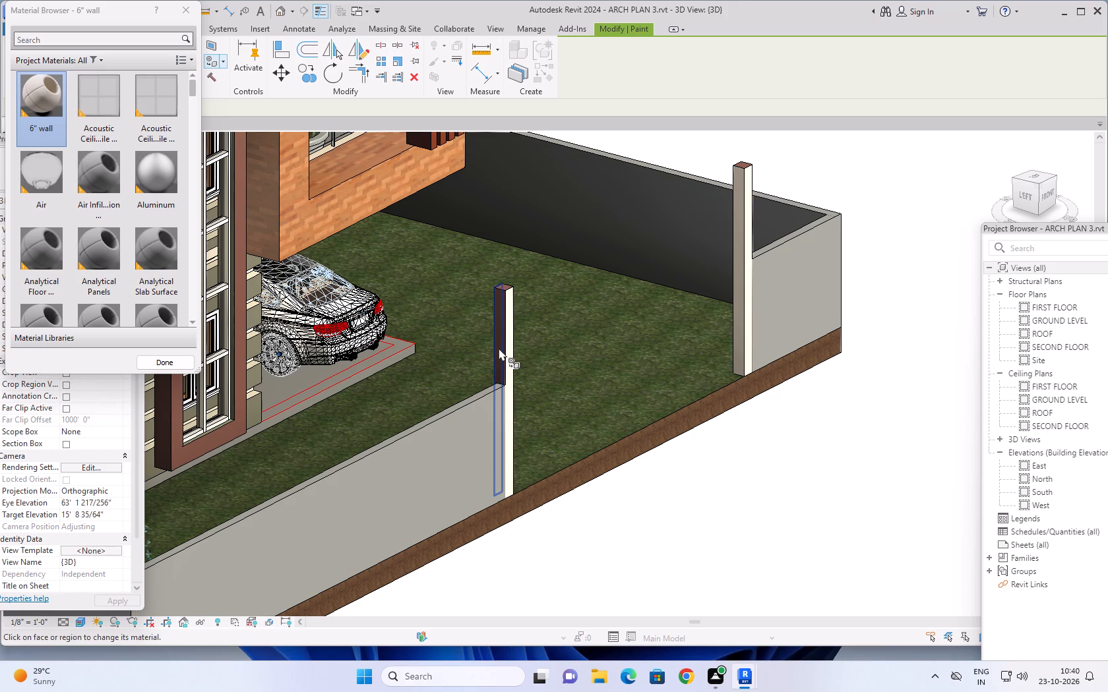
{"action": "middle_click_drag", "start_coordinate": [628, 349], "coordinate": [625, 358], "text": "shift"}
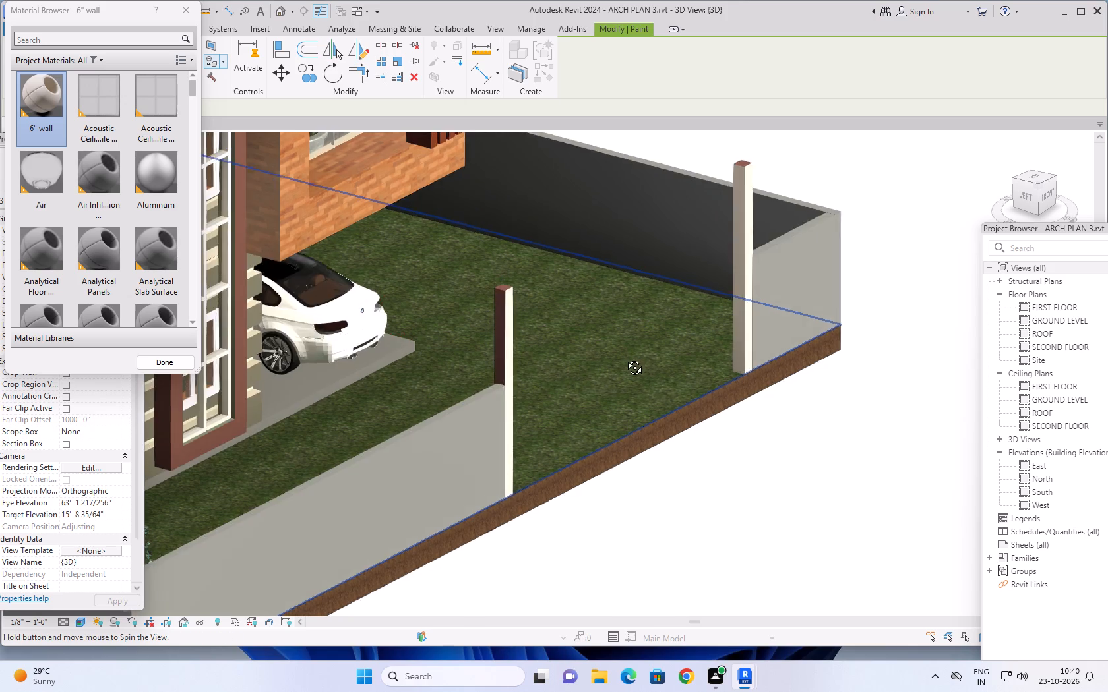
{"action": "middle_click_drag", "start_coordinate": [625, 358], "coordinate": [644, 384], "text": "shift"}
{"action": "scroll", "coordinate": [503, 339], "scroll_direction": "up", "scroll_amount": 4}
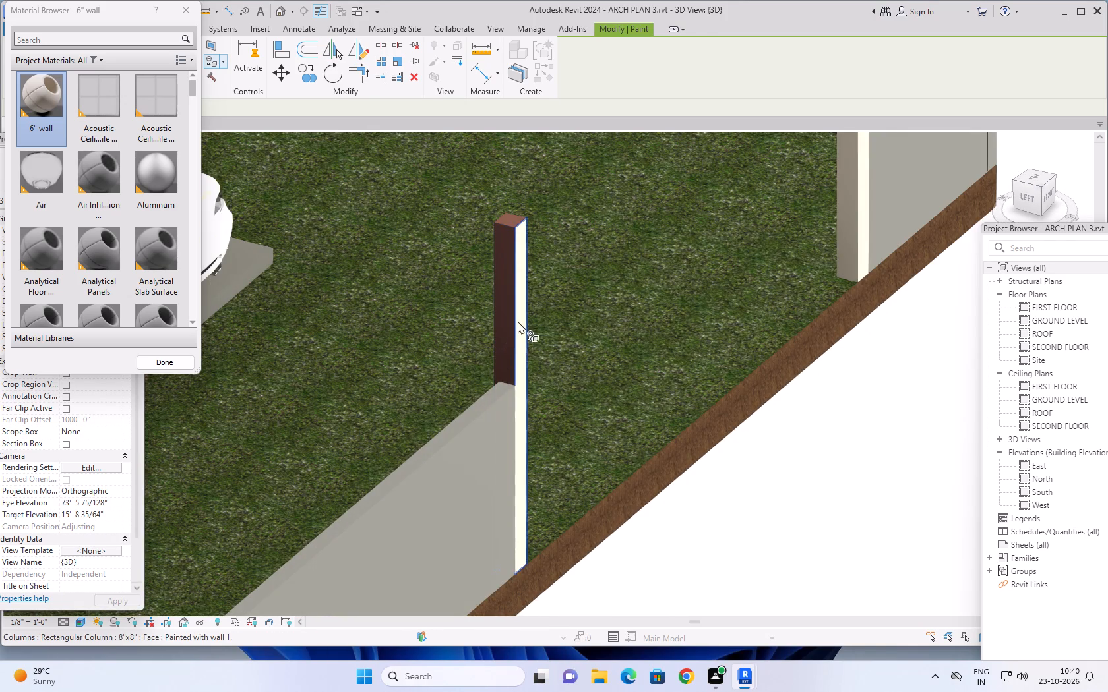
{"action": "left_click", "coordinate": [506, 320]}
Paint the rear face of the left gate column, at the end of the front compound wall, with 6" wall.
{"action": "scroll", "coordinate": [613, 326], "scroll_direction": "down", "scroll_amount": 5}
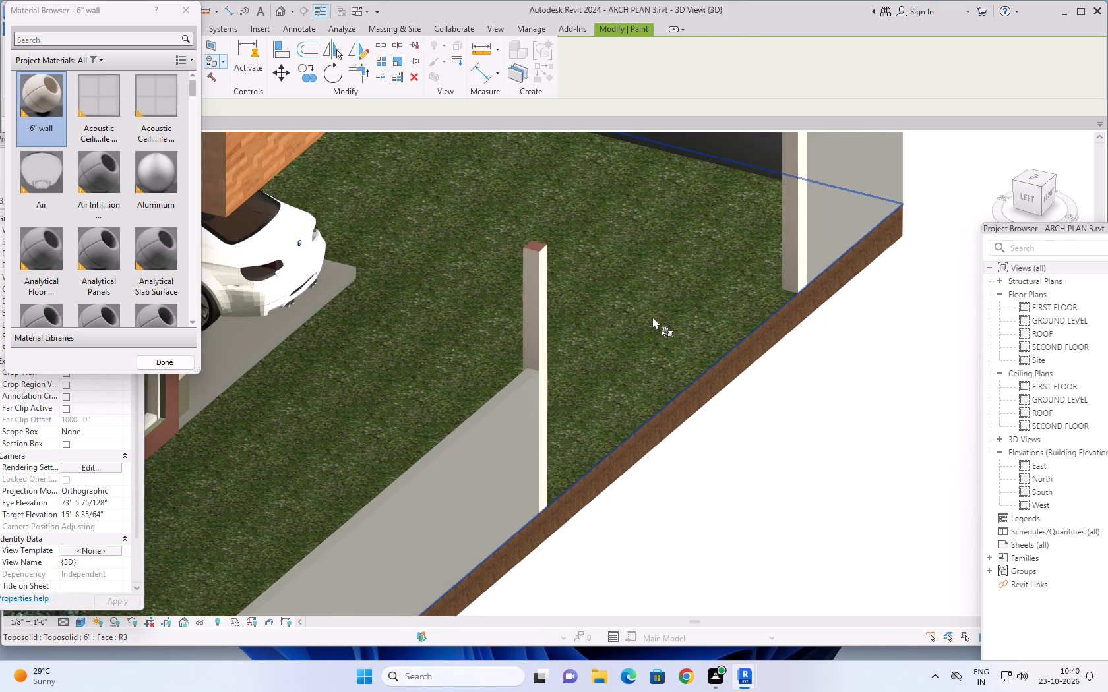
{"action": "middle_click_drag", "start_coordinate": [676, 309], "coordinate": [648, 409]}
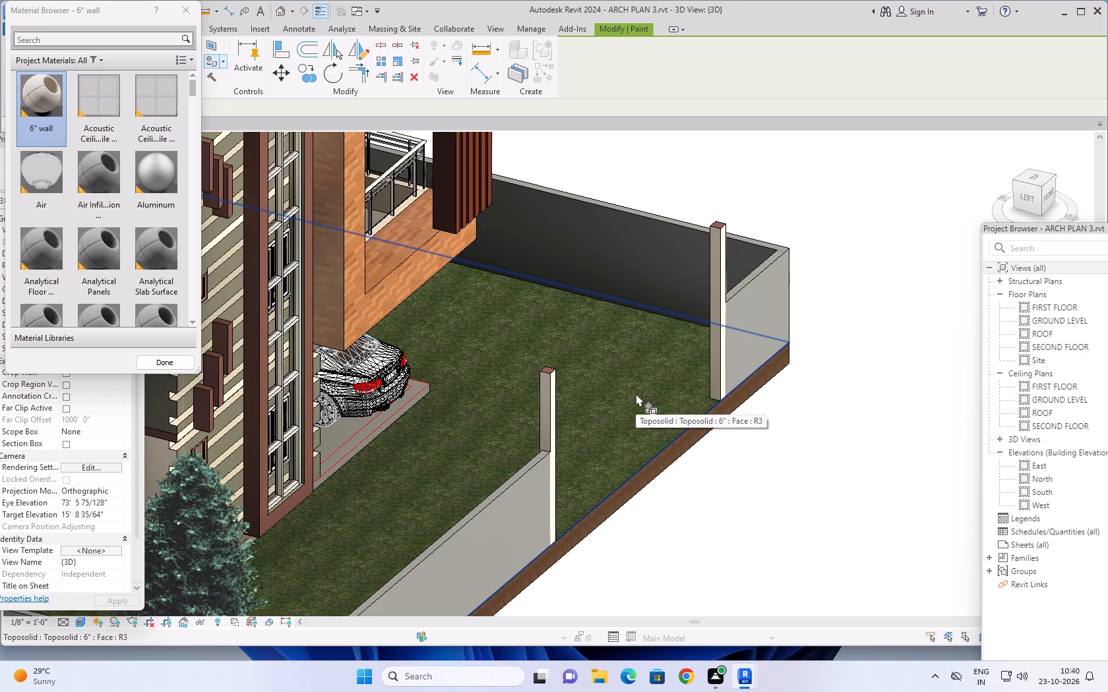
{"action": "middle_click_drag", "start_coordinate": [644, 393], "coordinate": [693, 402], "text": "shift"}
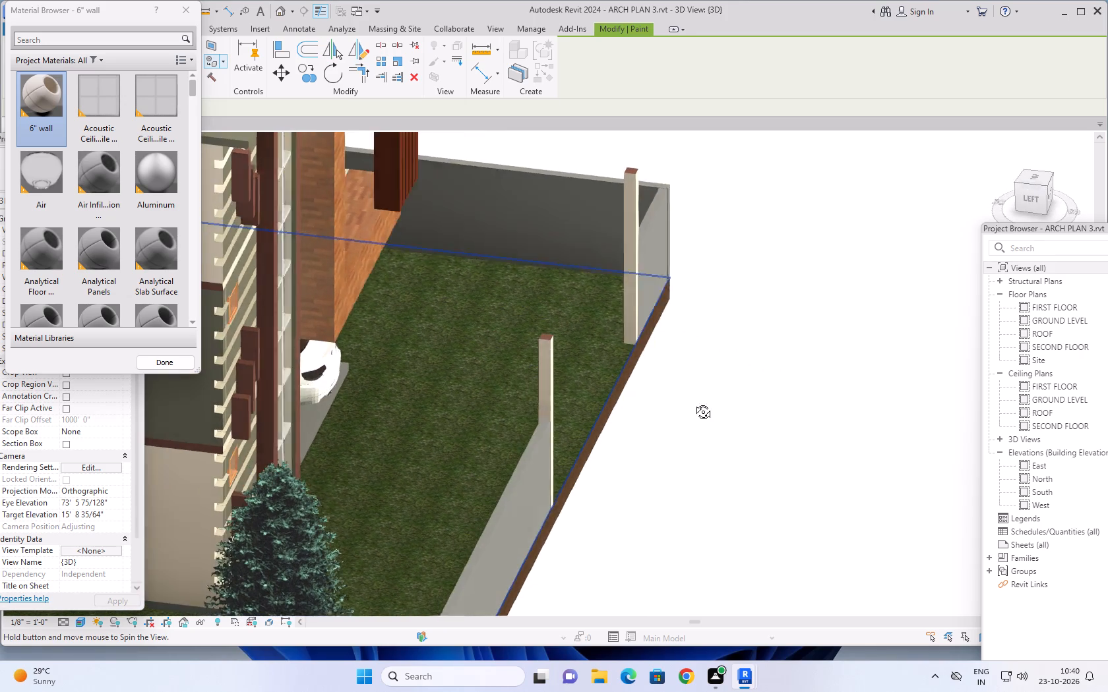
{"action": "middle_click_drag", "start_coordinate": [693, 402], "coordinate": [694, 402], "text": "shift"}
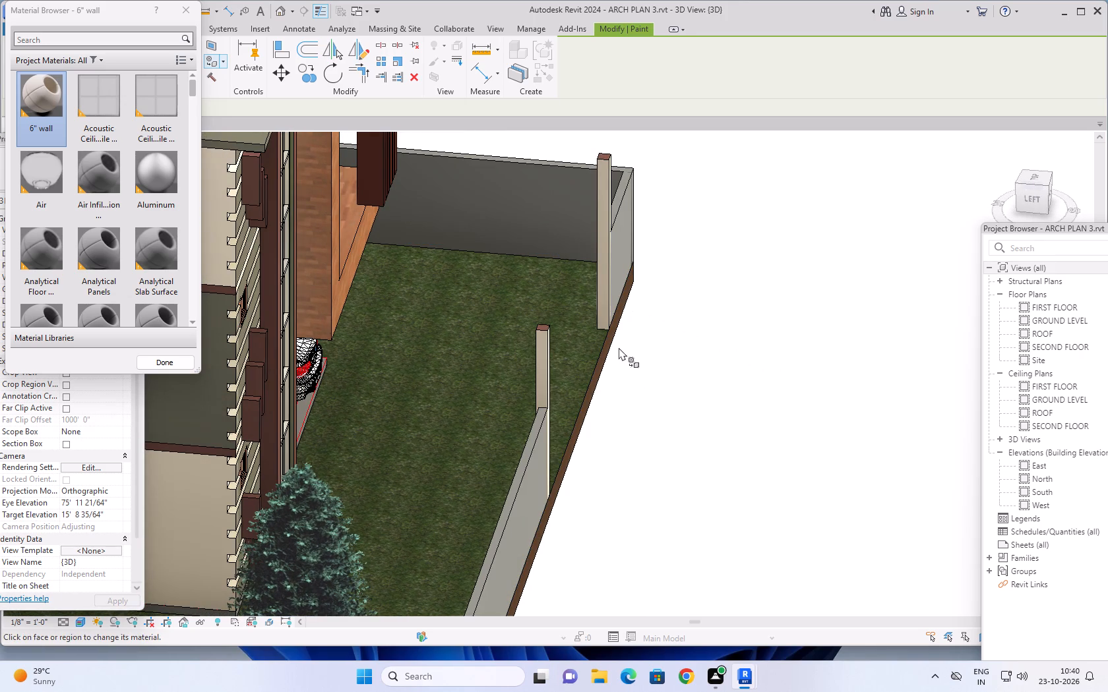
{"action": "middle_click_drag", "start_coordinate": [586, 326], "coordinate": [642, 353]}
{"action": "middle_click_drag", "start_coordinate": [604, 385], "coordinate": [795, 399]}
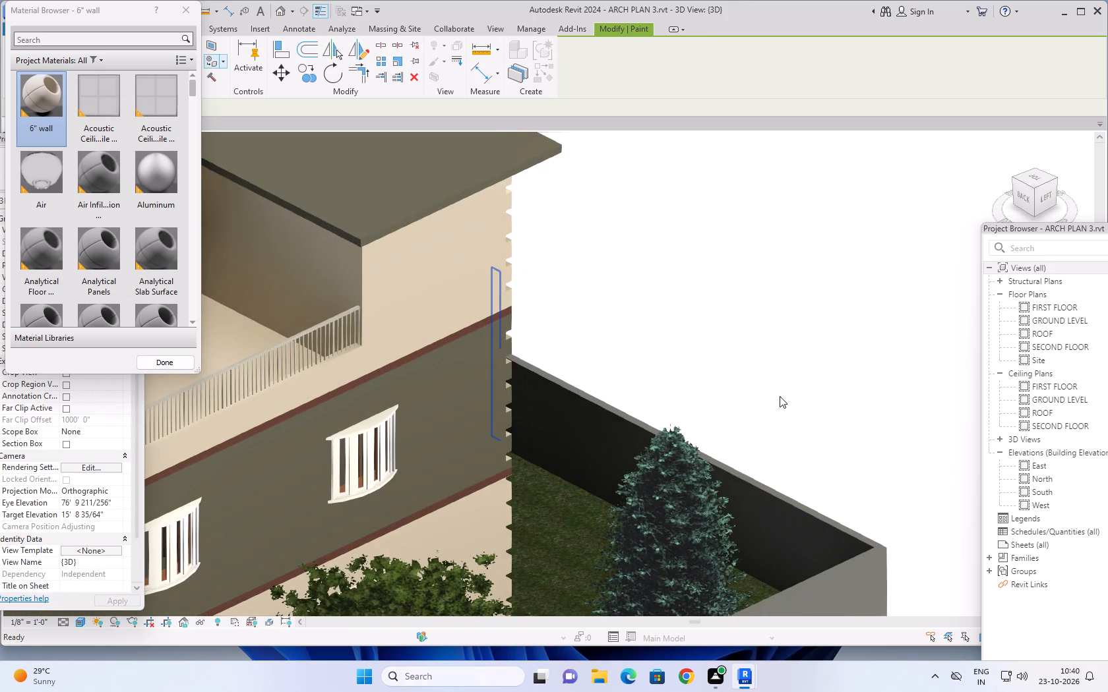
{"action": "middle_click_drag", "start_coordinate": [727, 402], "coordinate": [689, 429], "text": "shift"}
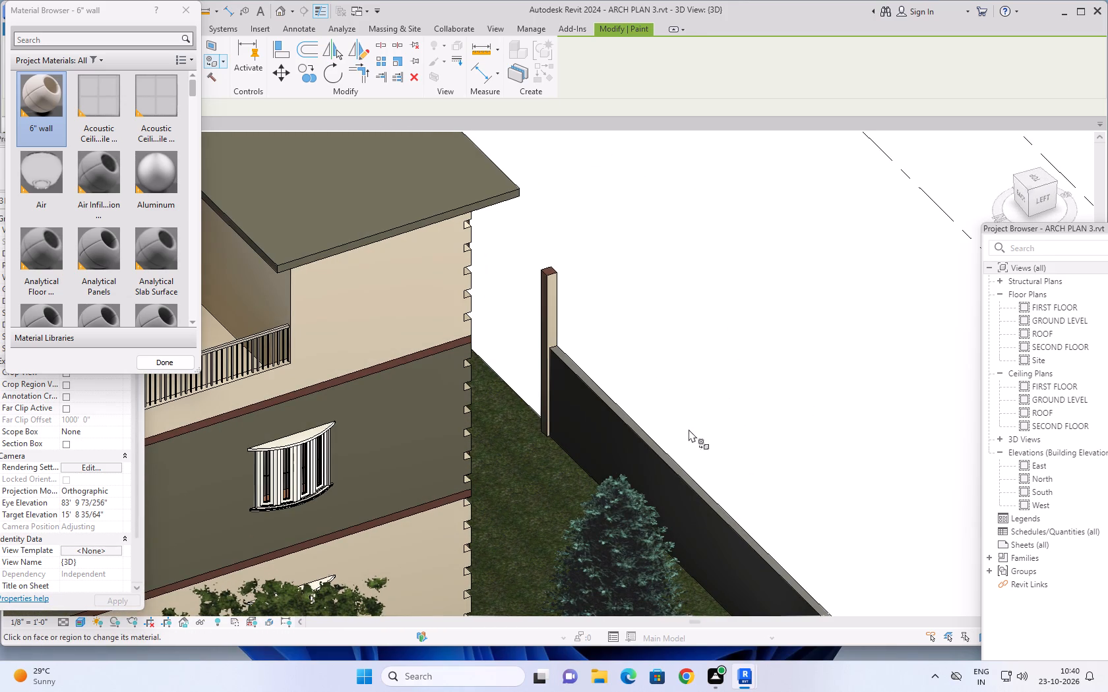
{"action": "scroll", "coordinate": [504, 308], "scroll_direction": "up", "scroll_amount": 9}
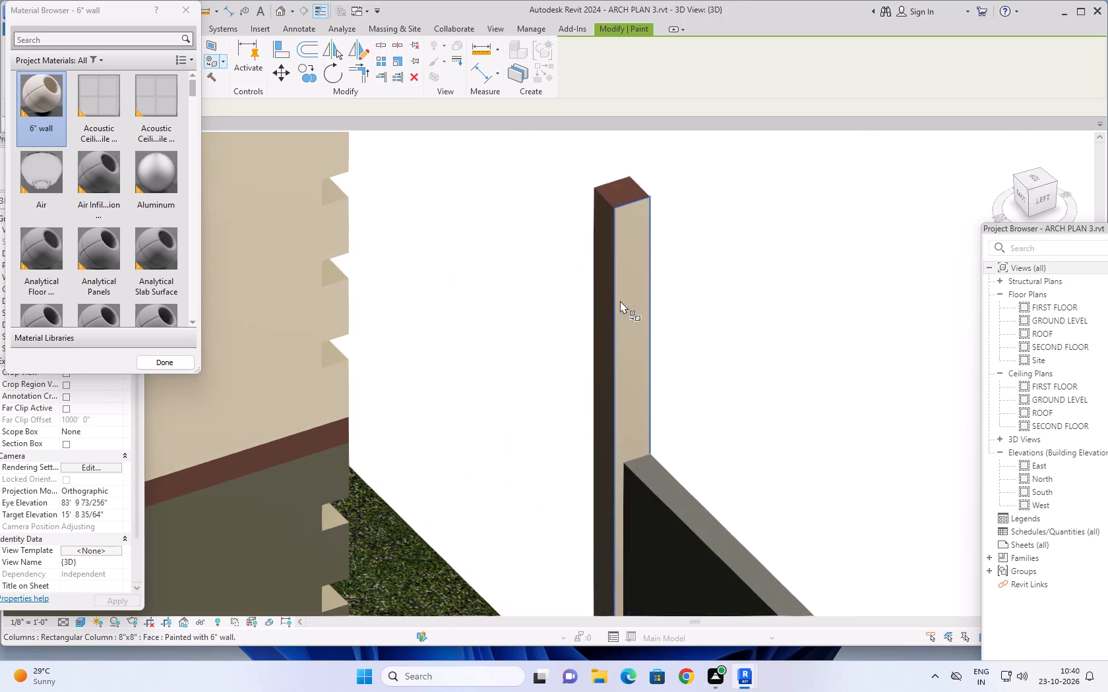
{"action": "middle_click_drag", "start_coordinate": [623, 304], "coordinate": [633, 306], "text": "shift"}
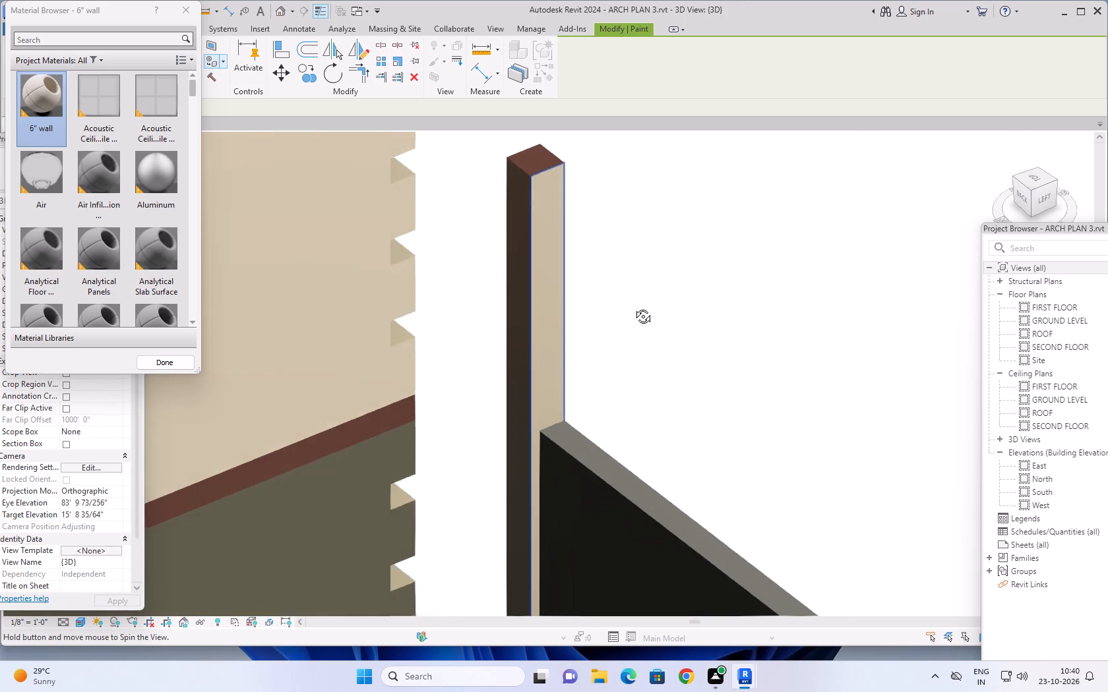
{"action": "middle_click_drag", "start_coordinate": [633, 306], "coordinate": [624, 310], "text": "shift"}
{"action": "scroll", "coordinate": [596, 301], "scroll_direction": "up", "scroll_amount": 2}
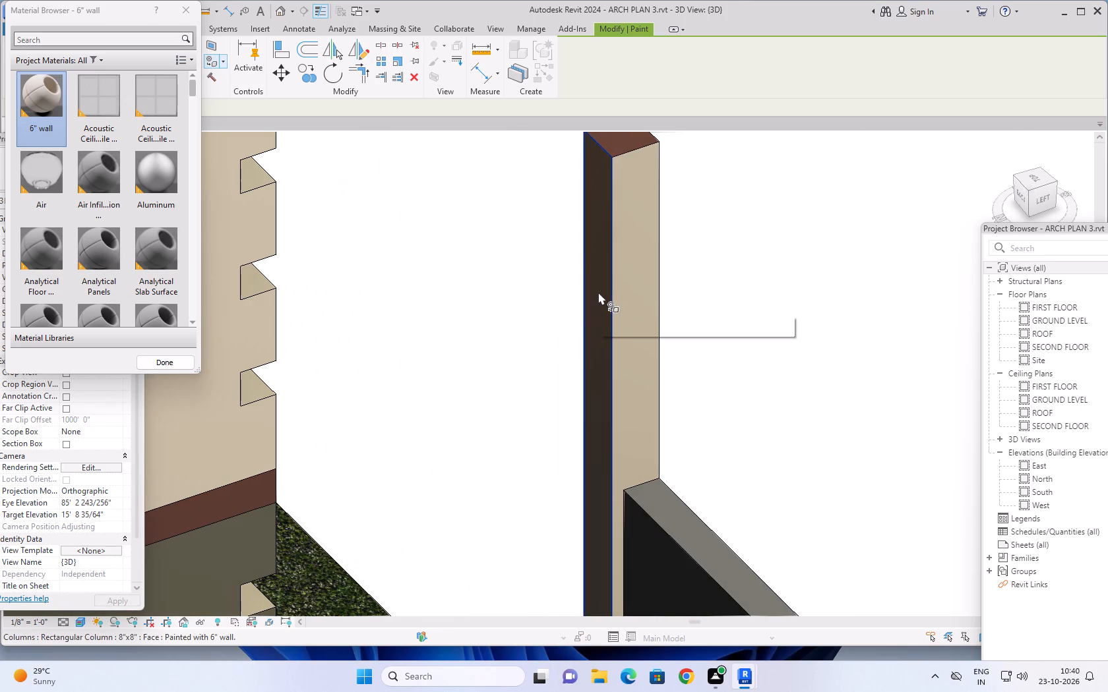
{"action": "left_click", "coordinate": [594, 305]}
Paint the top face of the left gate column with the 6" wall material.
{"action": "middle_click_drag", "start_coordinate": [601, 308], "coordinate": [612, 377], "text": "shift"}
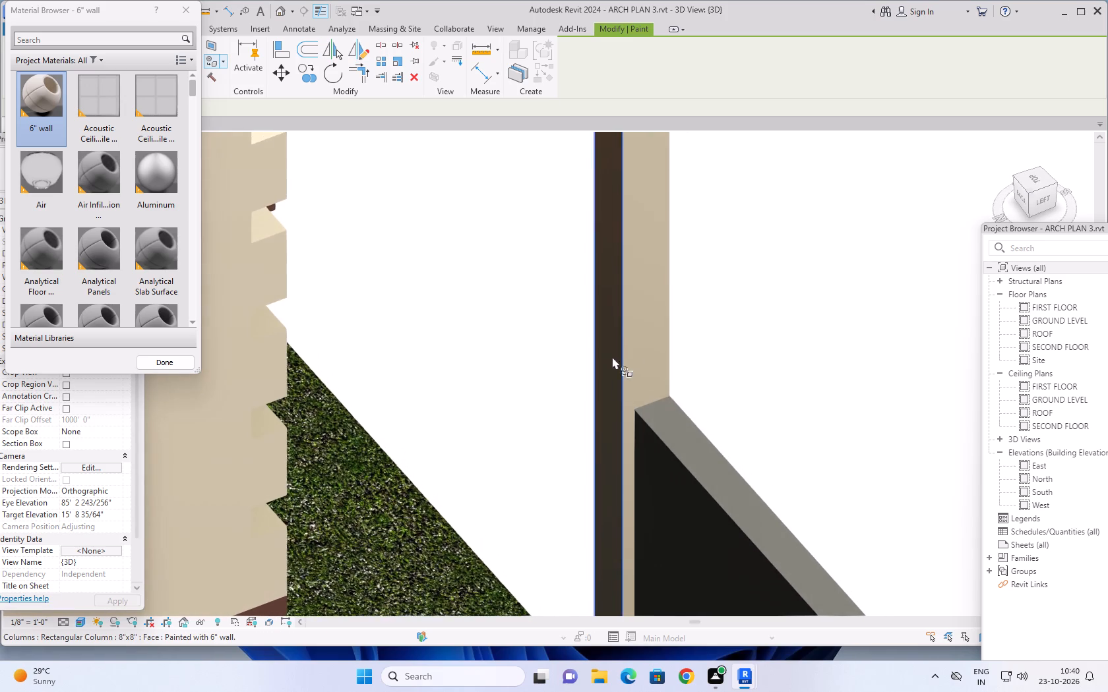
{"action": "scroll", "coordinate": [622, 325], "scroll_direction": "down", "scroll_amount": 4}
{"action": "middle_click_drag", "start_coordinate": [624, 260], "coordinate": [592, 371], "text": "shift"}
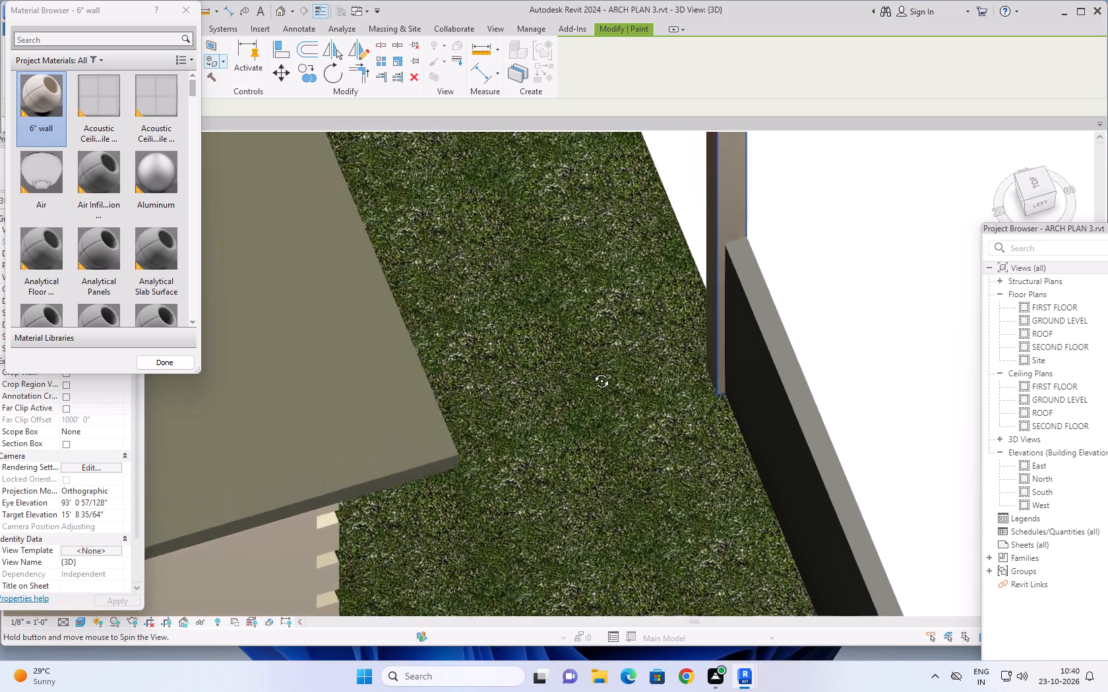
{"action": "middle_click_drag", "start_coordinate": [592, 371], "coordinate": [585, 384], "text": "shift"}
{"action": "middle_click_drag", "start_coordinate": [737, 308], "coordinate": [633, 515]}
{"action": "middle_click_drag", "start_coordinate": [653, 357], "coordinate": [638, 426]}
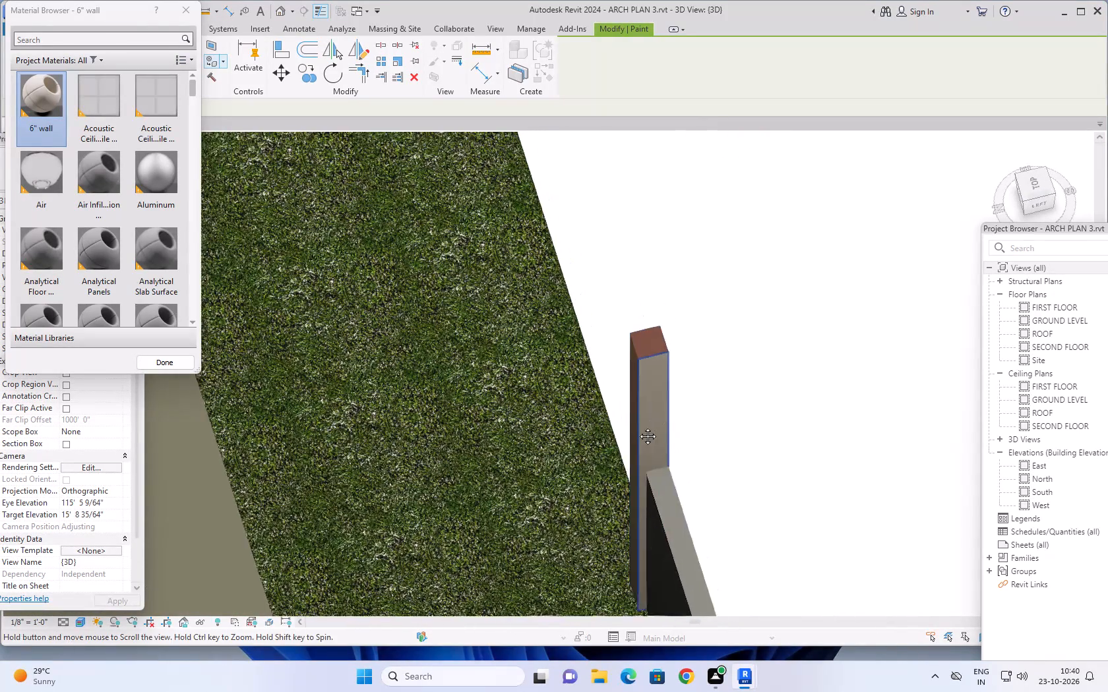
{"action": "middle_click_drag", "start_coordinate": [638, 426], "coordinate": [609, 517]}
{"action": "scroll", "coordinate": [605, 470], "scroll_direction": "up", "scroll_amount": 3}
{"action": "left_click", "coordinate": [608, 480]}
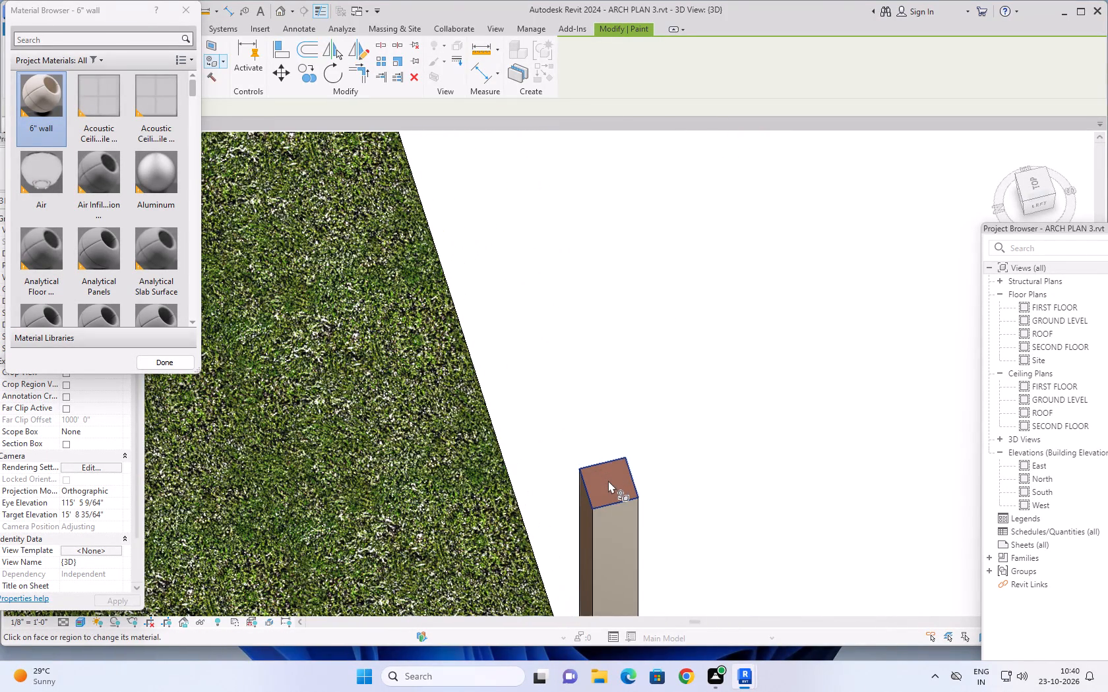
Paint the top face of the right gate column and its face toward the adjoining front wall with 6" wall.
{"action": "scroll", "coordinate": [600, 440], "scroll_direction": "down", "scroll_amount": 6}
{"action": "middle_click_drag", "start_coordinate": [632, 475], "coordinate": [480, 564], "text": "shift"}
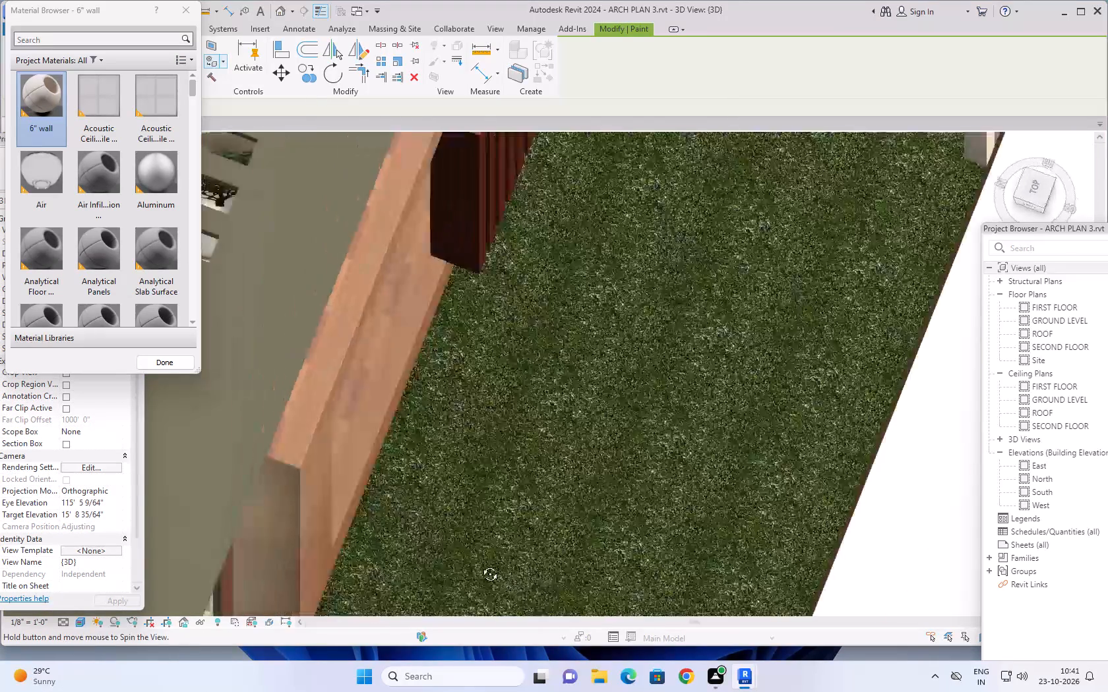
{"action": "middle_click_drag", "start_coordinate": [480, 564], "coordinate": [444, 560], "text": "shift"}
{"action": "scroll", "coordinate": [437, 556], "scroll_direction": "up", "scroll_amount": 1}
{"action": "middle_click_drag", "start_coordinate": [437, 556], "coordinate": [574, 157]}
{"action": "middle_click_drag", "start_coordinate": [634, 381], "coordinate": [639, 277]}
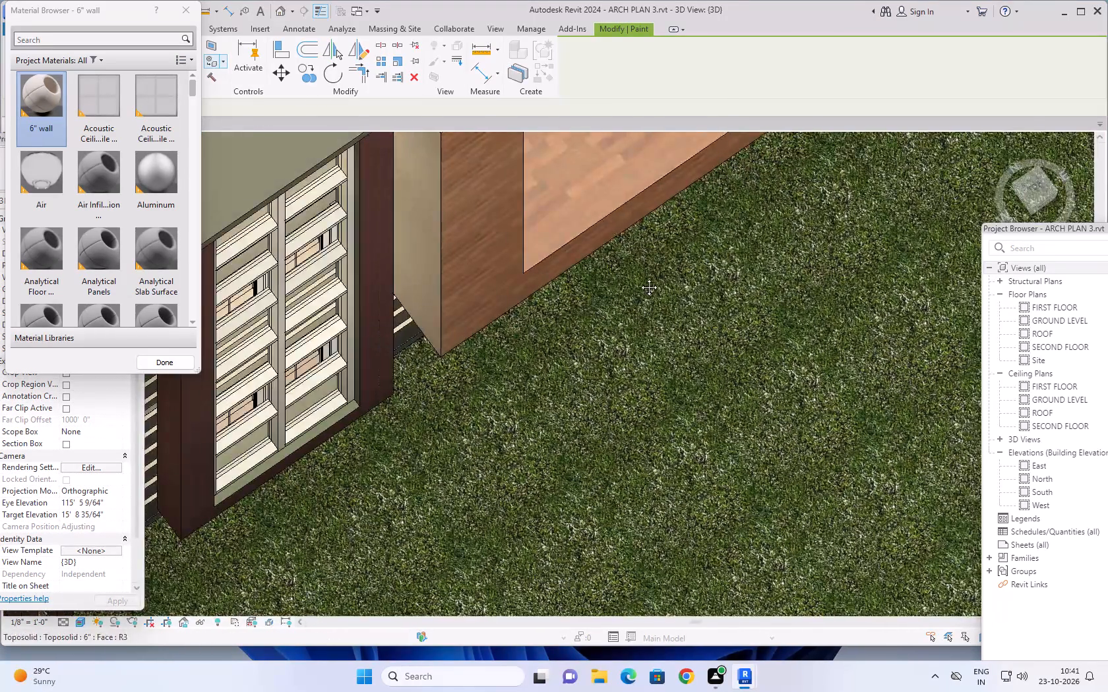
{"action": "middle_click_drag", "start_coordinate": [639, 277], "coordinate": [694, 130]}
{"action": "scroll", "coordinate": [722, 233], "scroll_direction": "down", "scroll_amount": 2}
{"action": "middle_click_drag", "start_coordinate": [772, 325], "coordinate": [611, 477], "text": "shift"}
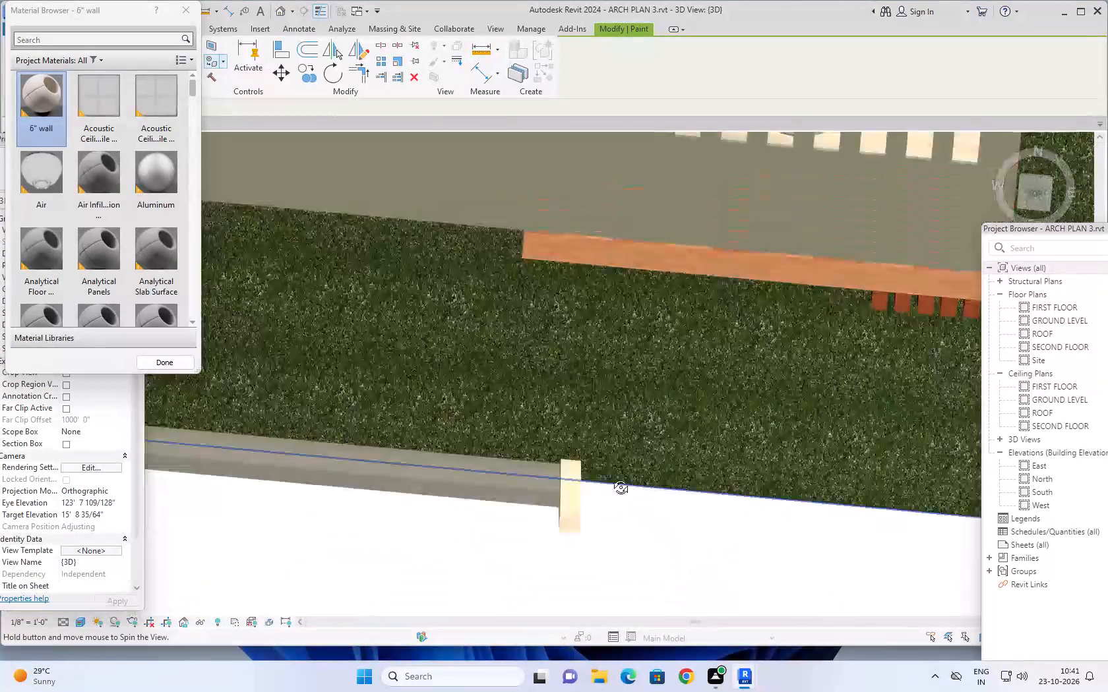
{"action": "middle_click_drag", "start_coordinate": [611, 477], "coordinate": [489, 461], "text": "shift"}
{"action": "middle_click_drag", "start_coordinate": [400, 444], "coordinate": [648, 264]}
{"action": "middle_click_drag", "start_coordinate": [623, 382], "coordinate": [621, 154]}
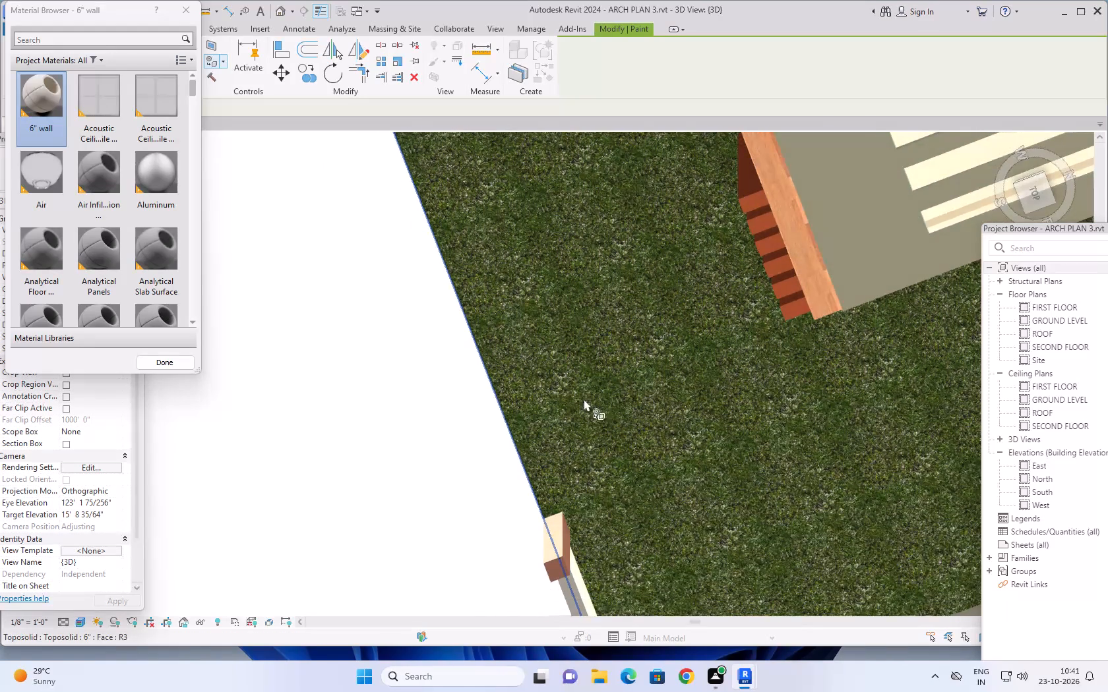
{"action": "middle_click_drag", "start_coordinate": [559, 472], "coordinate": [563, 336]}
{"action": "middle_click_drag", "start_coordinate": [619, 438], "coordinate": [579, 335], "text": "shift"}
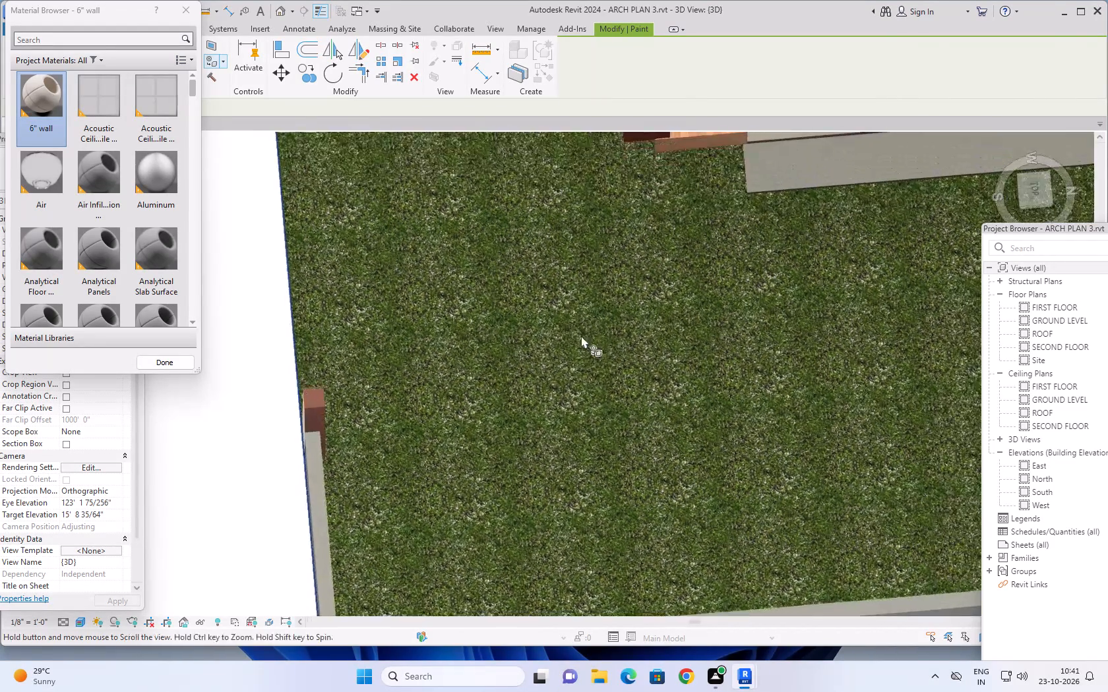
{"action": "middle_click_drag", "start_coordinate": [551, 393], "coordinate": [714, 381]}
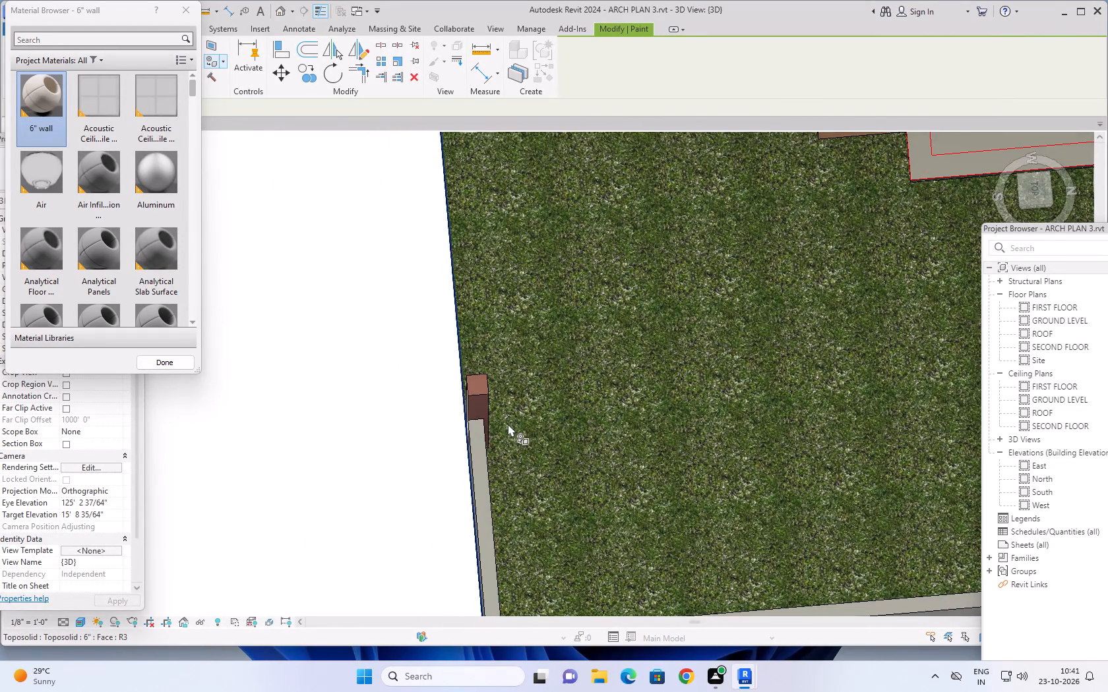
{"action": "scroll", "coordinate": [508, 424], "scroll_direction": "up", "scroll_amount": 4}
{"action": "left_click", "coordinate": [462, 391]}
{"action": "left_click", "coordinate": [468, 369]}
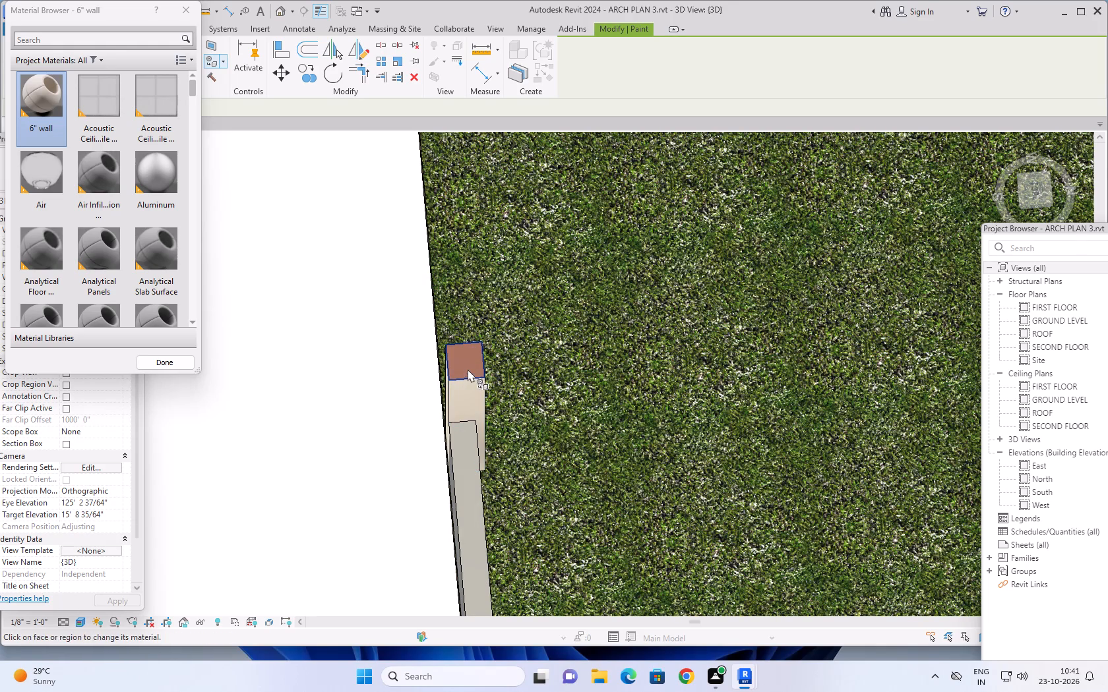
Paint the left gate column's face that looks toward the gate opening with the 6" wall material.
{"action": "middle_click_drag", "start_coordinate": [594, 469], "coordinate": [493, 472], "text": "shift"}
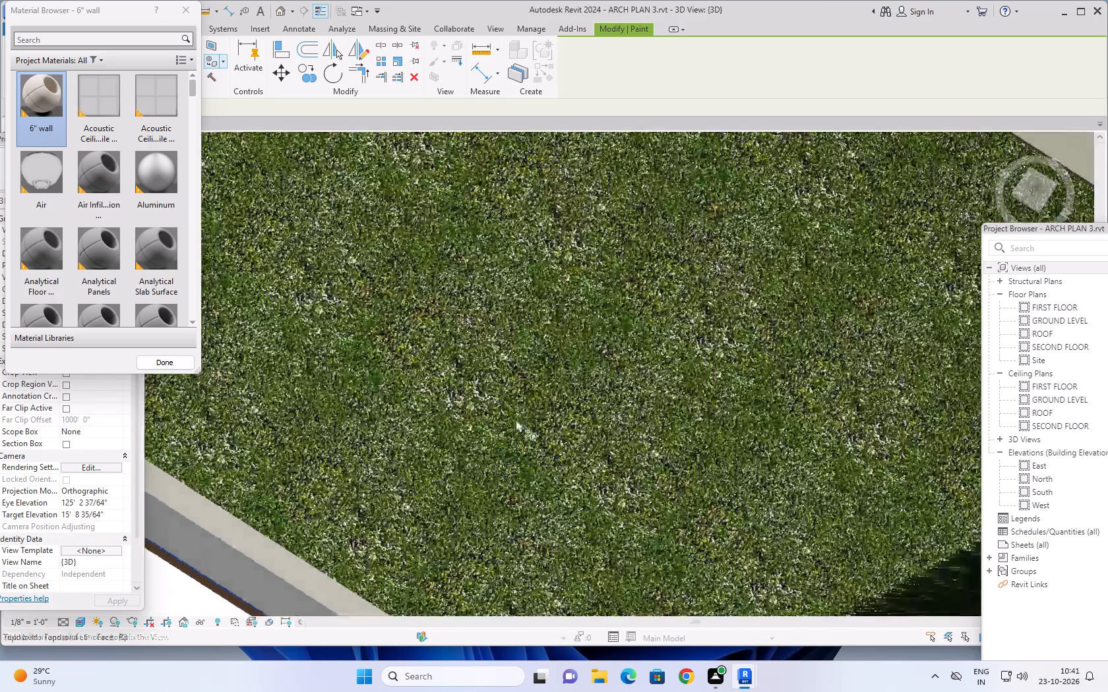
{"action": "middle_click_drag", "start_coordinate": [530, 393], "coordinate": [643, 398]}
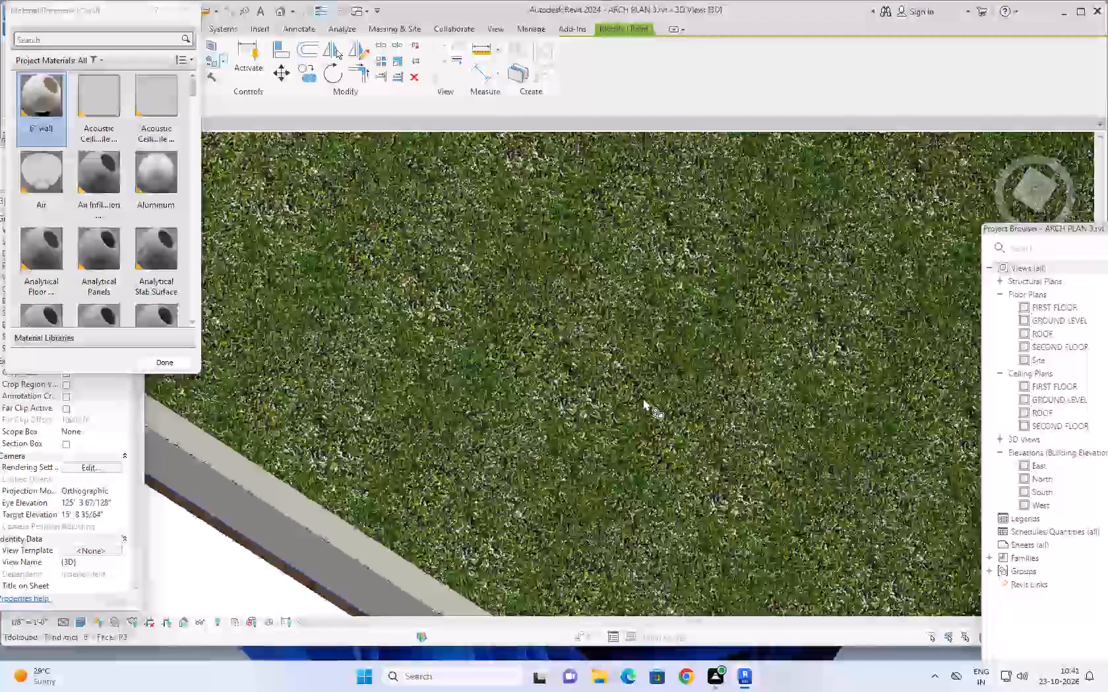
{"action": "scroll", "coordinate": [625, 404], "scroll_direction": "down", "scroll_amount": 8}
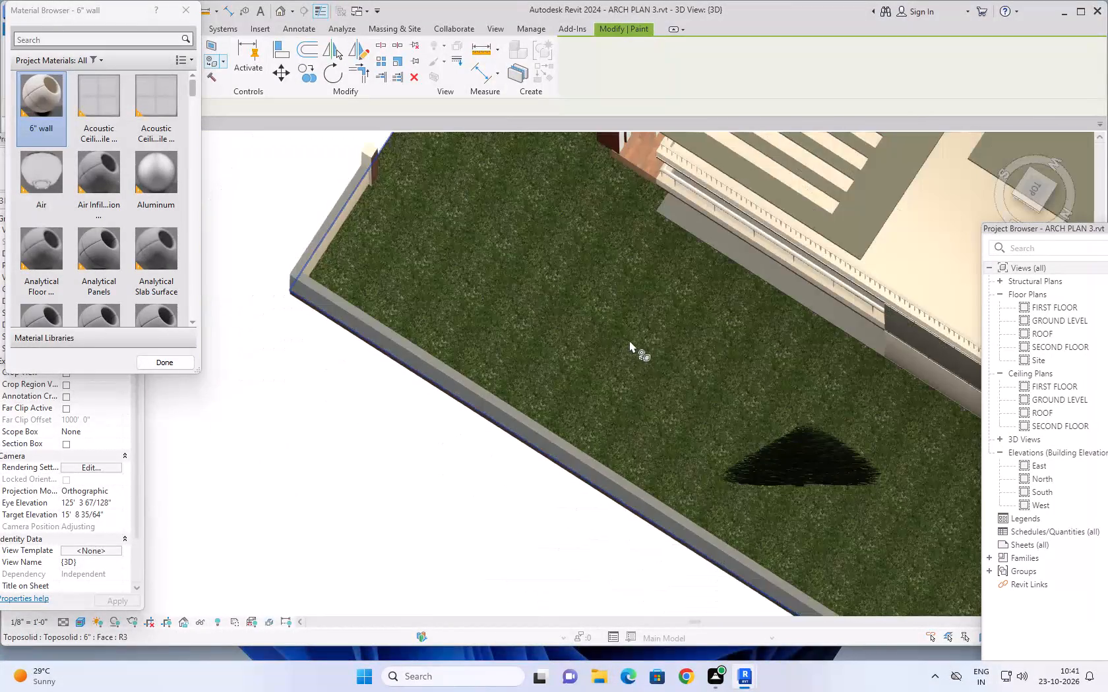
{"action": "middle_click_drag", "start_coordinate": [570, 297], "coordinate": [627, 541]}
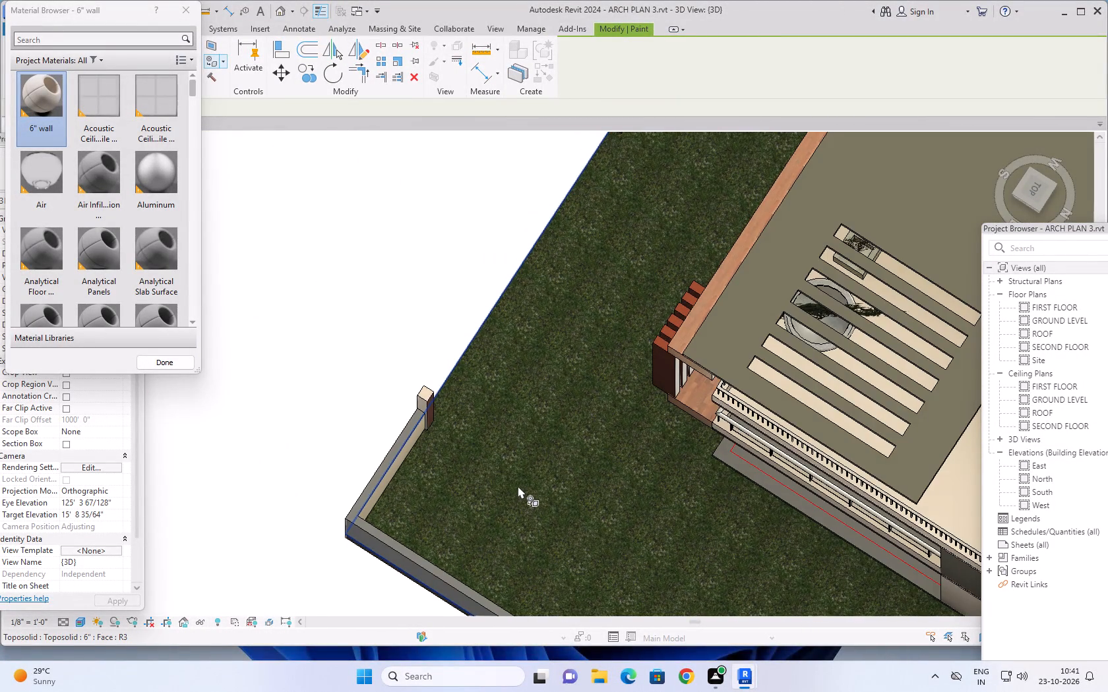
{"action": "middle_click_drag", "start_coordinate": [520, 447], "coordinate": [509, 370], "text": "shift"}
{"action": "middle_click_drag", "start_coordinate": [517, 347], "coordinate": [542, 404]}
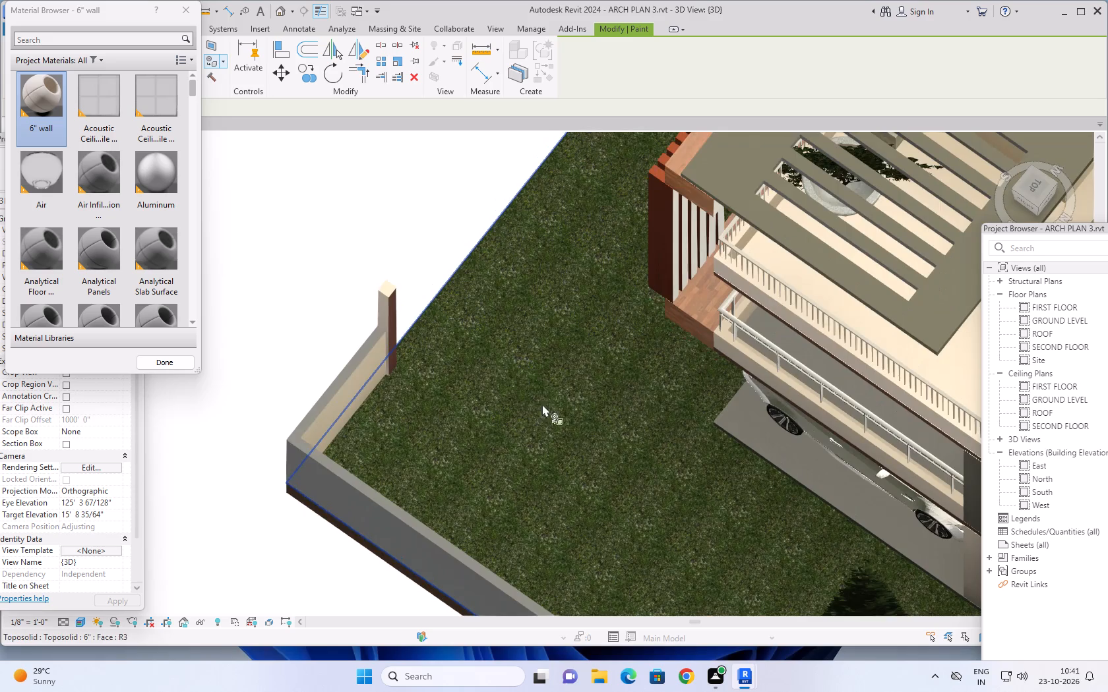
{"action": "middle_click_drag", "start_coordinate": [542, 404], "coordinate": [599, 589]}
{"action": "scroll", "coordinate": [704, 255], "scroll_direction": "up", "scroll_amount": 3}
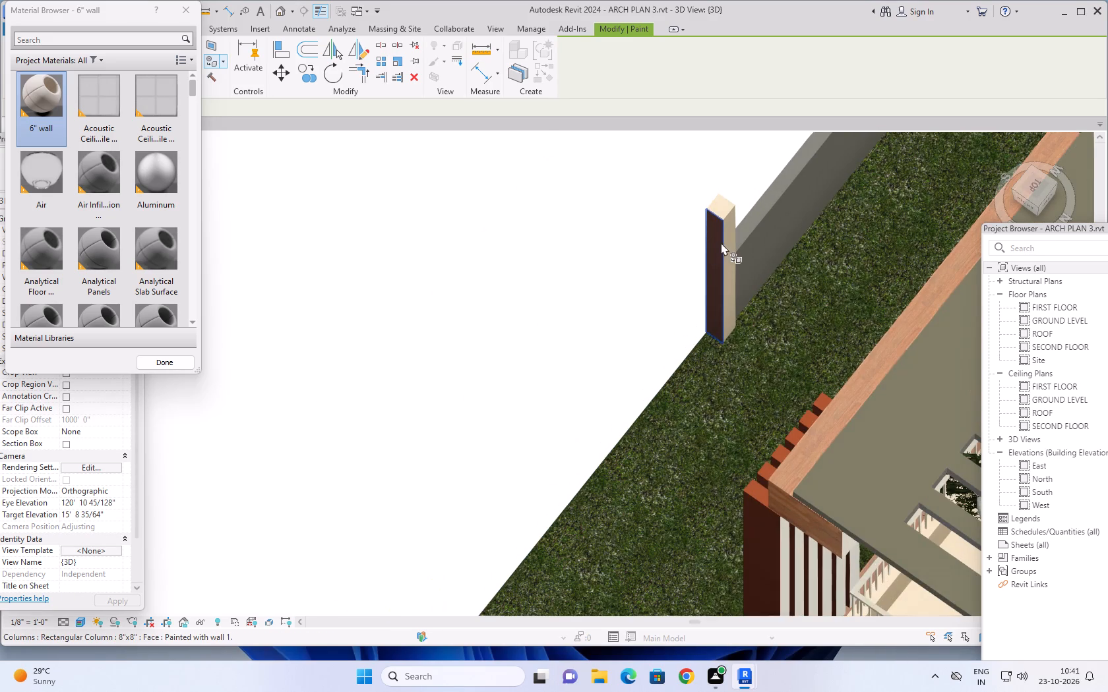
{"action": "left_click", "coordinate": [718, 241]}
Paint the rear face of the right gate column, looking into the plot, with 6" wall.
{"action": "scroll", "coordinate": [632, 523], "scroll_direction": "down", "scroll_amount": 1}
{"action": "middle_click_drag", "start_coordinate": [631, 532], "coordinate": [709, 301]}
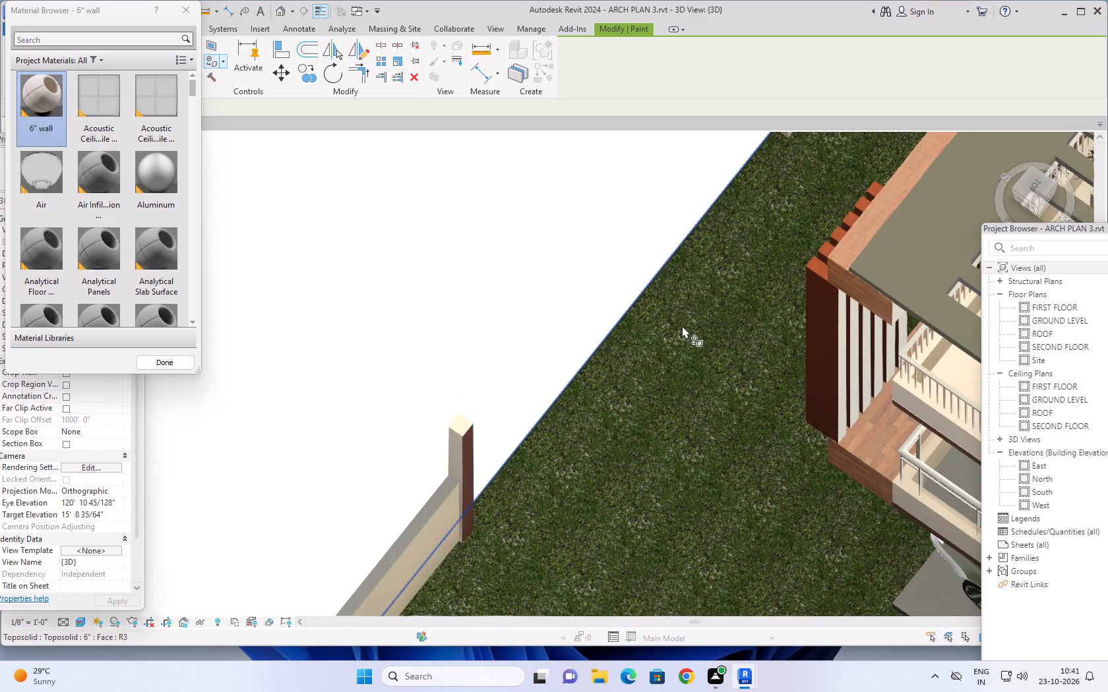
{"action": "scroll", "coordinate": [479, 462], "scroll_direction": "up", "scroll_amount": 5}
{"action": "left_click", "coordinate": [456, 441]}
Check the faces of both gate columns and the compound wall from several sides for missed paint, and end the Paint command.
{"action": "scroll", "coordinate": [583, 502], "scroll_direction": "down", "scroll_amount": 3}
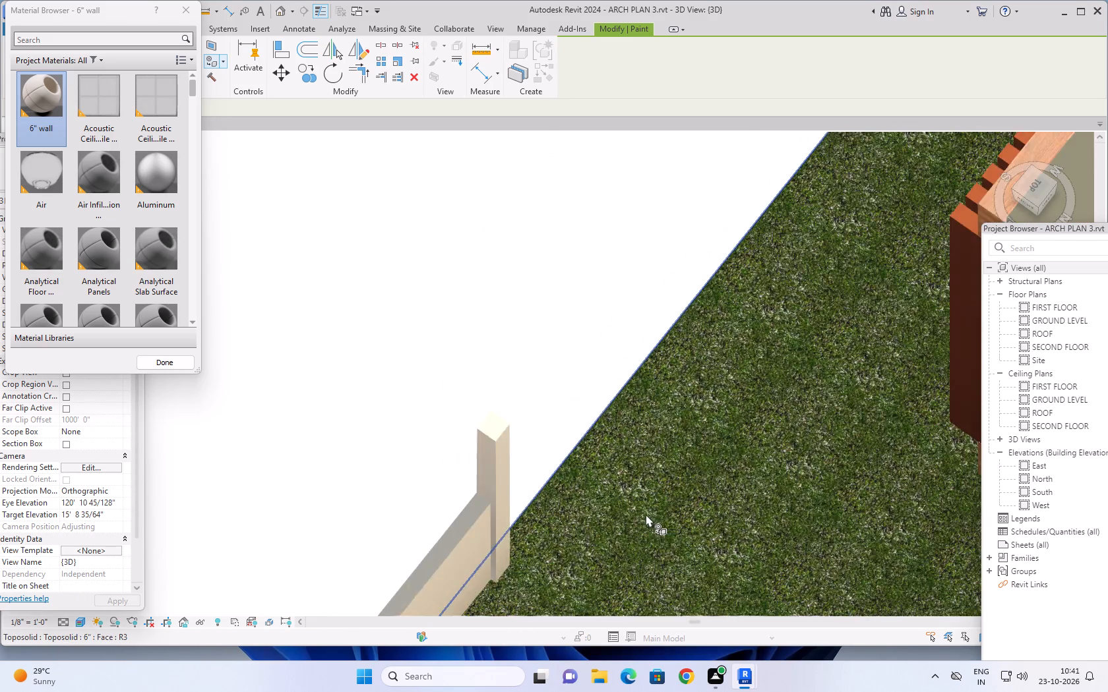
{"action": "scroll", "coordinate": [646, 514], "scroll_direction": "down", "scroll_amount": 3}
{"action": "middle_click_drag", "start_coordinate": [706, 500], "coordinate": [564, 285]}
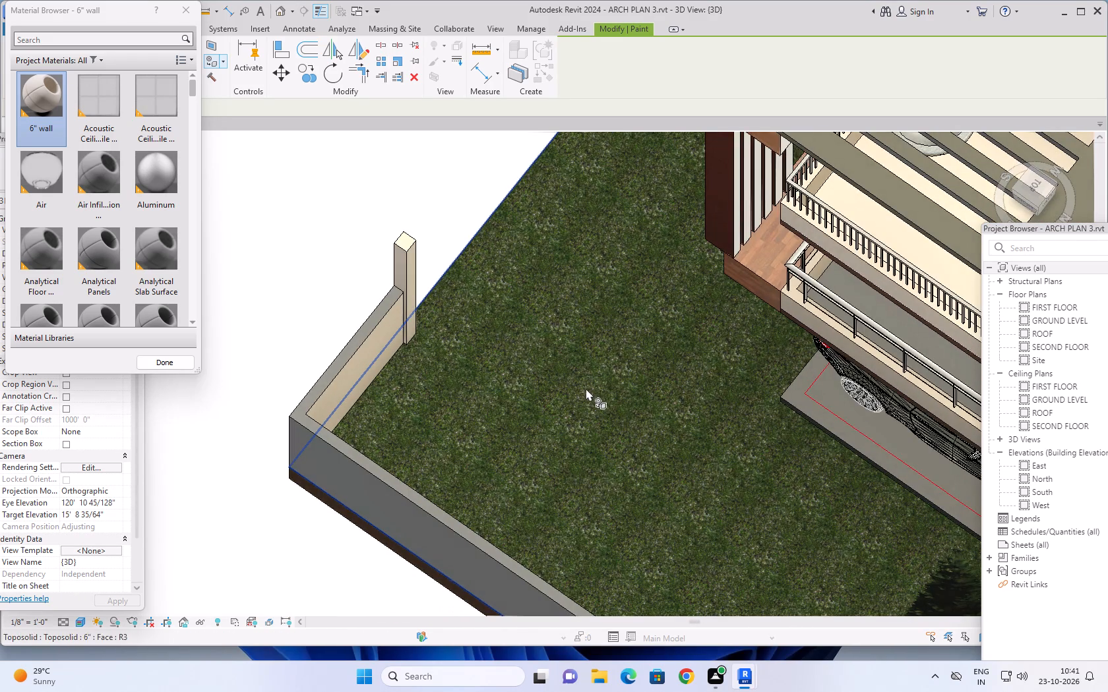
{"action": "middle_click_drag", "start_coordinate": [586, 389], "coordinate": [851, 473]}
{"action": "scroll", "coordinate": [871, 382], "scroll_direction": "down", "scroll_amount": 2}
{"action": "middle_click_drag", "start_coordinate": [871, 382], "coordinate": [862, 397]}
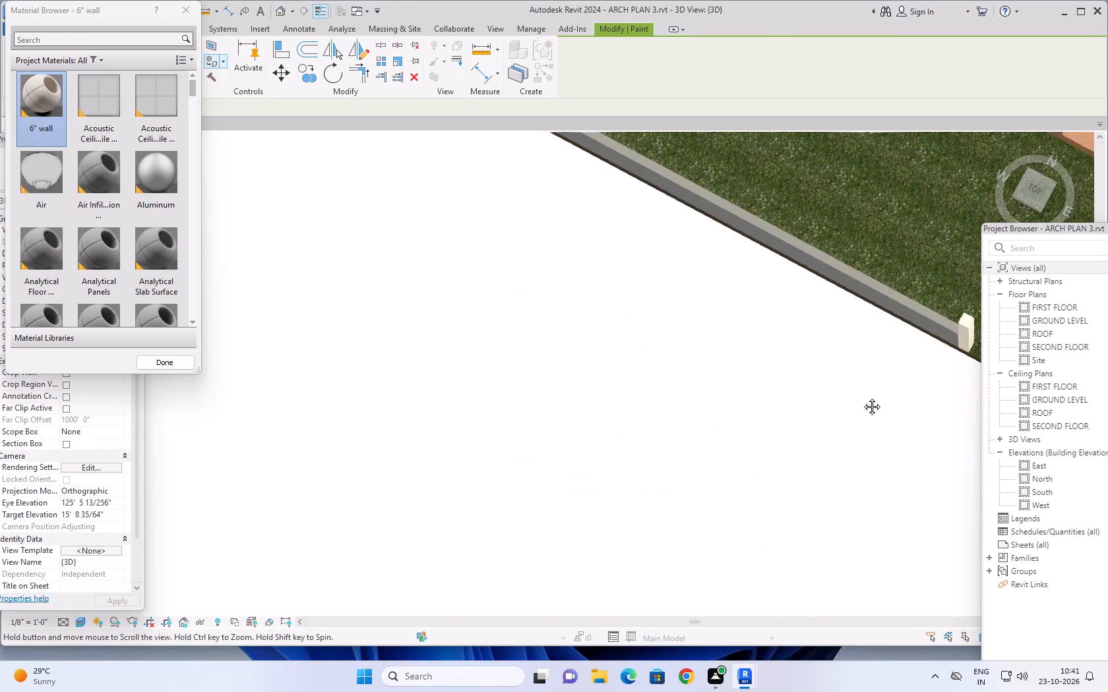
{"action": "middle_click_drag", "start_coordinate": [862, 397], "coordinate": [779, 567]}
{"action": "middle_click_drag", "start_coordinate": [832, 465], "coordinate": [851, 366], "text": "shift"}
{"action": "scroll", "coordinate": [850, 442], "scroll_direction": "down", "scroll_amount": 2}
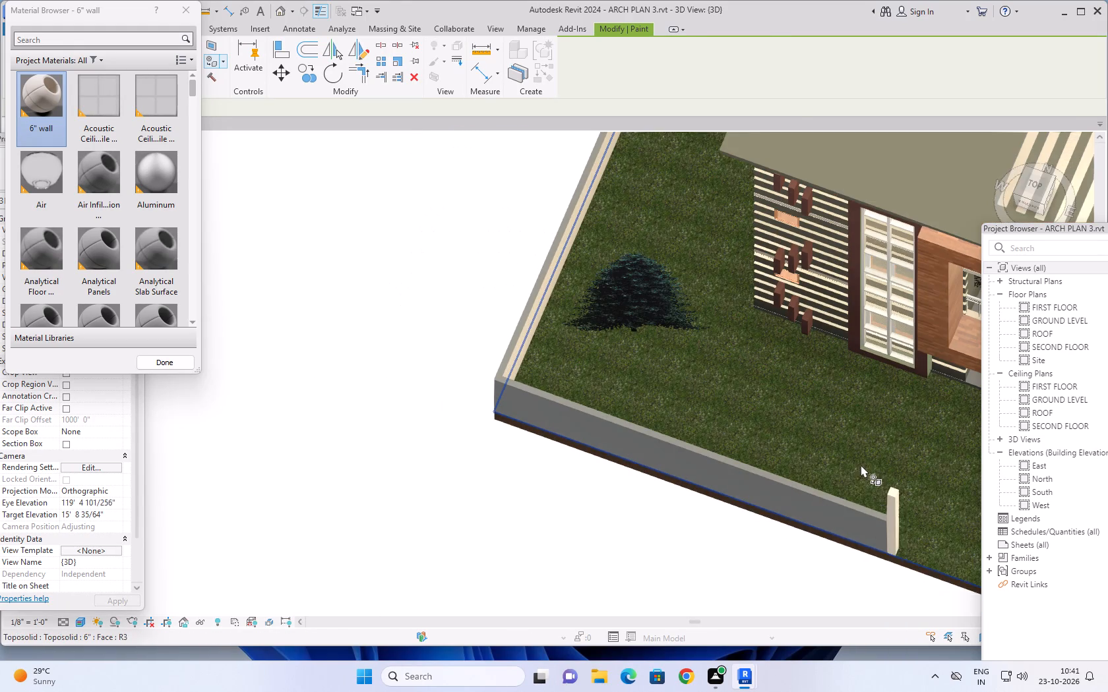
{"action": "middle_click_drag", "start_coordinate": [861, 465], "coordinate": [734, 461]}
{"action": "middle_click_drag", "start_coordinate": [807, 479], "coordinate": [959, 280]}
{"action": "scroll", "coordinate": [974, 308], "scroll_direction": "up", "scroll_amount": 1, "text": "shift"}
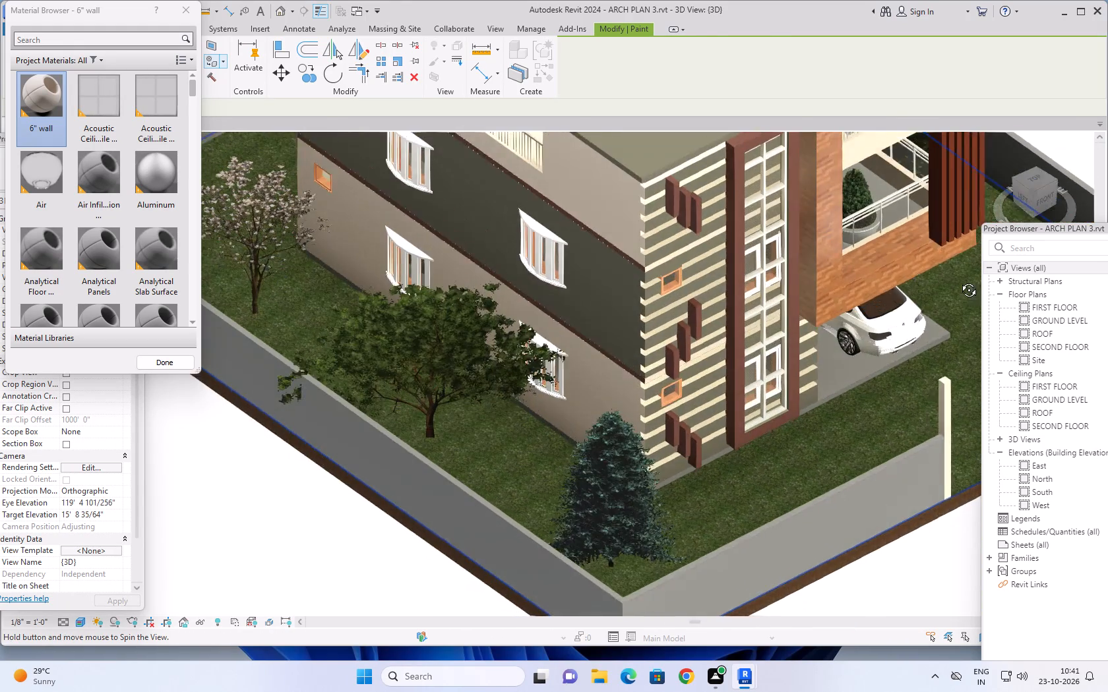
{"action": "middle_click_drag", "start_coordinate": [959, 280], "coordinate": [946, 256]}
{"action": "scroll", "coordinate": [938, 462], "scroll_direction": "down", "scroll_amount": 2}
{"action": "middle_click_drag", "start_coordinate": [947, 460], "coordinate": [713, 473]}
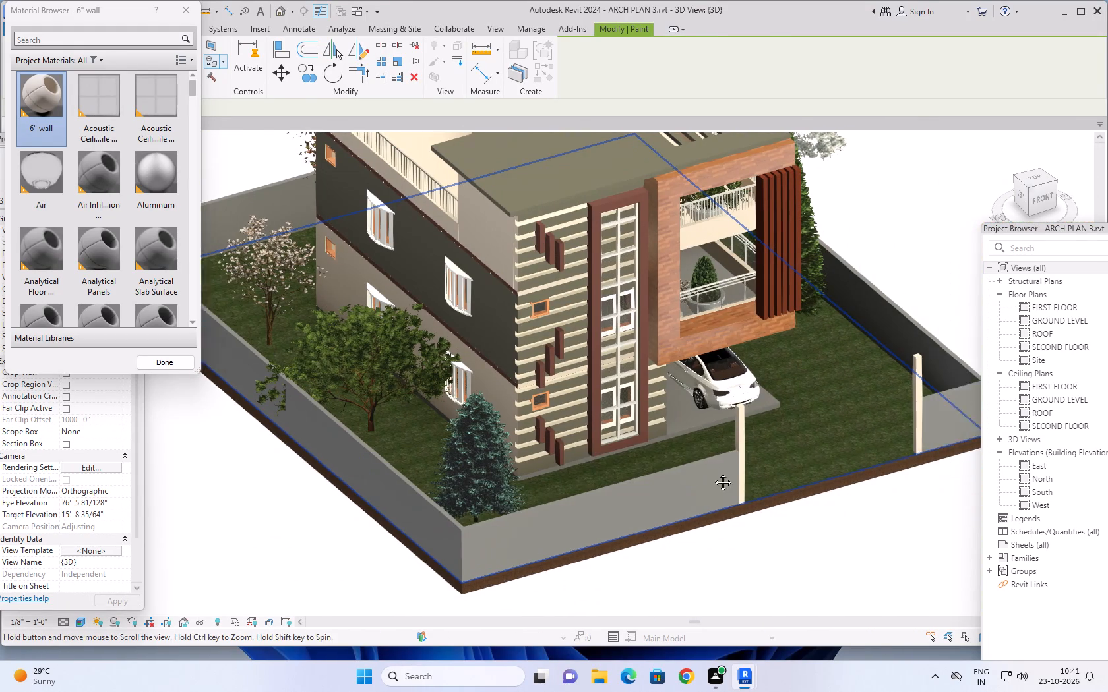
{"action": "middle_click_drag", "start_coordinate": [713, 473], "coordinate": [705, 478]}
{"action": "middle_click_drag", "start_coordinate": [768, 463], "coordinate": [820, 364], "text": "shift"}
{"action": "scroll", "coordinate": [807, 401], "scroll_direction": "down", "scroll_amount": 2}
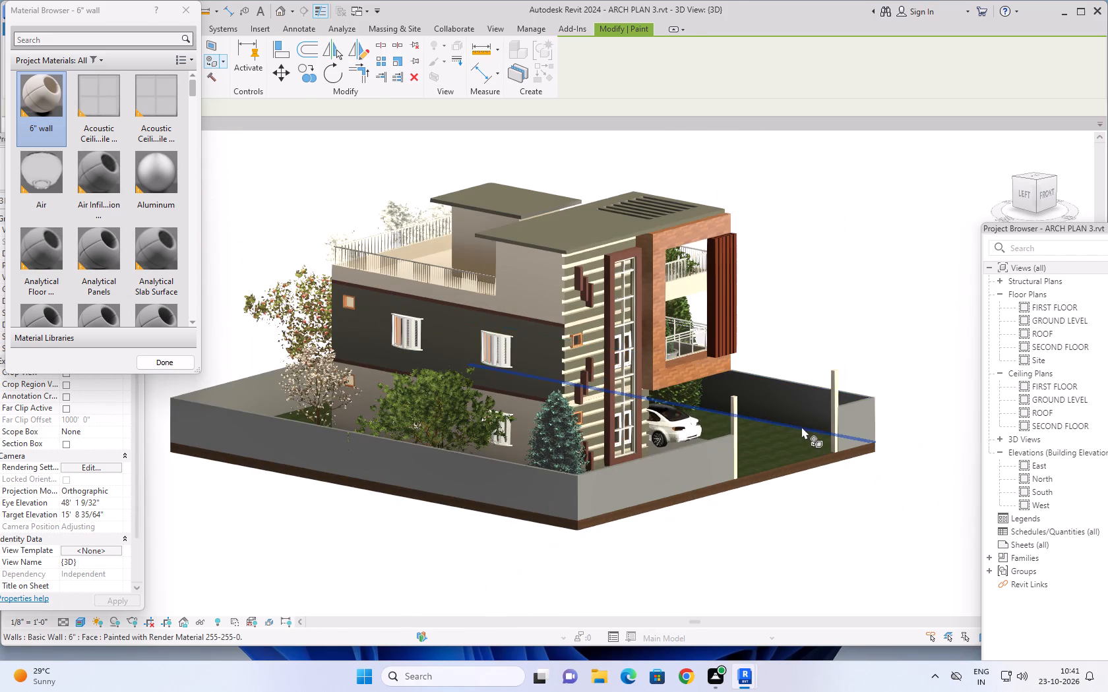
{"action": "key", "text": "Escape"}
{"action": "key", "text": "Escape"}
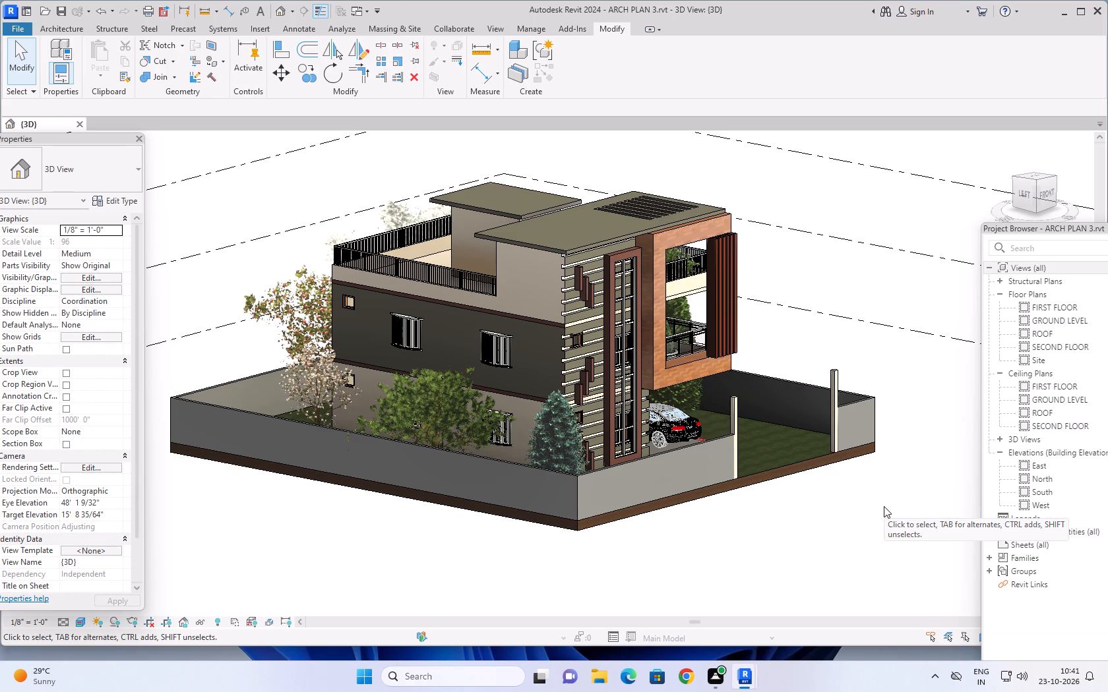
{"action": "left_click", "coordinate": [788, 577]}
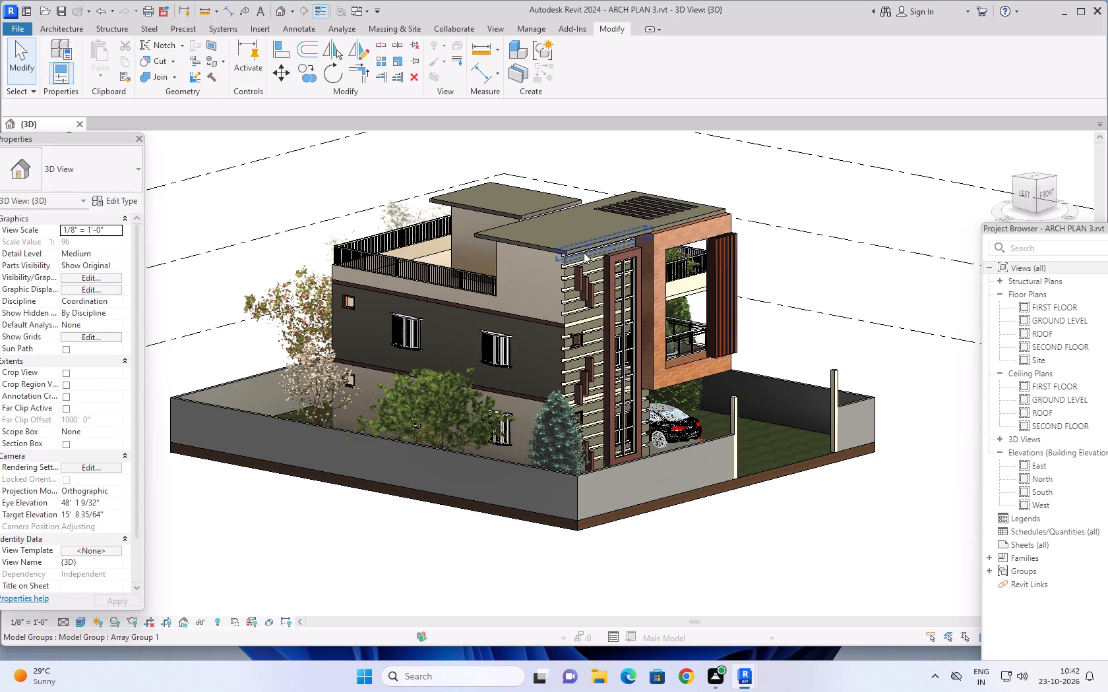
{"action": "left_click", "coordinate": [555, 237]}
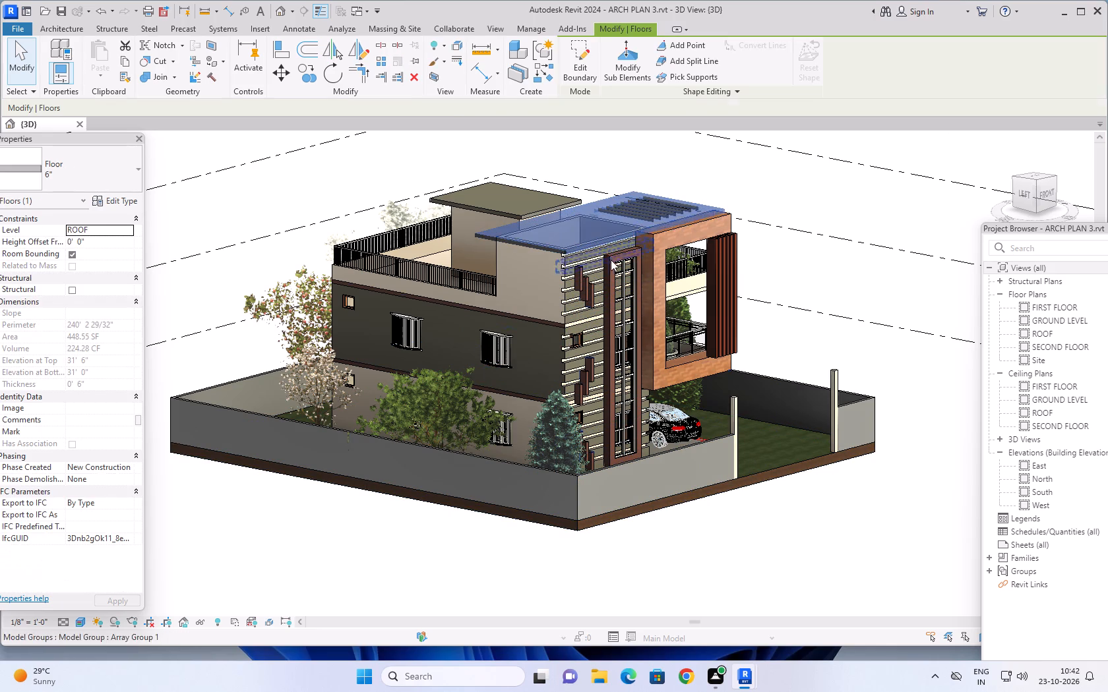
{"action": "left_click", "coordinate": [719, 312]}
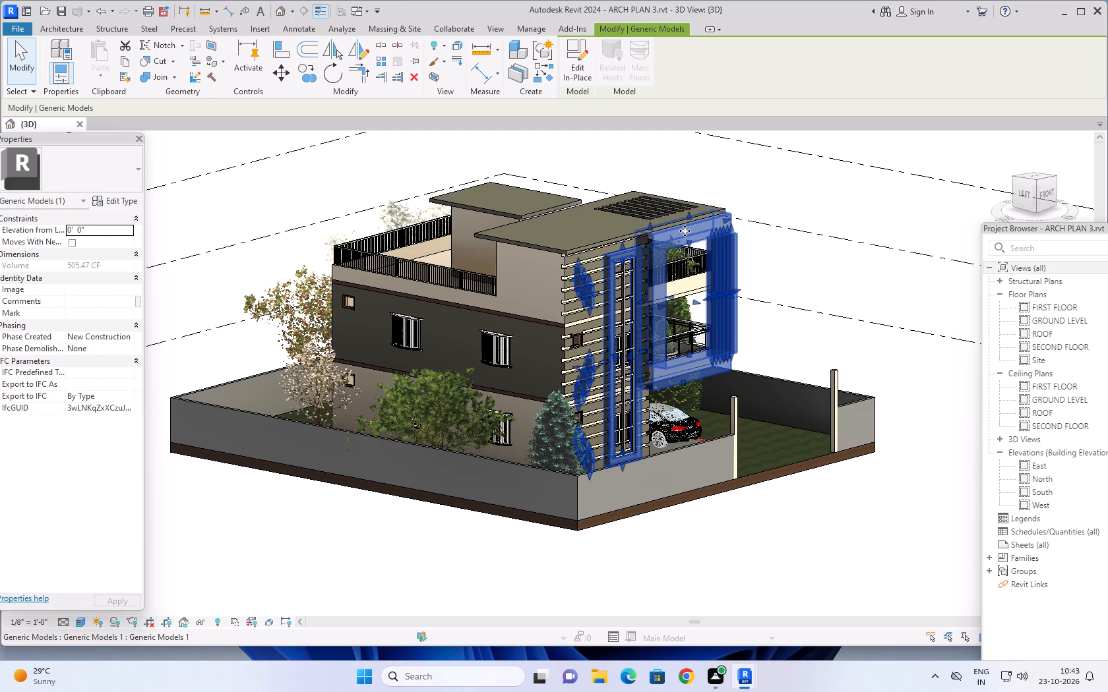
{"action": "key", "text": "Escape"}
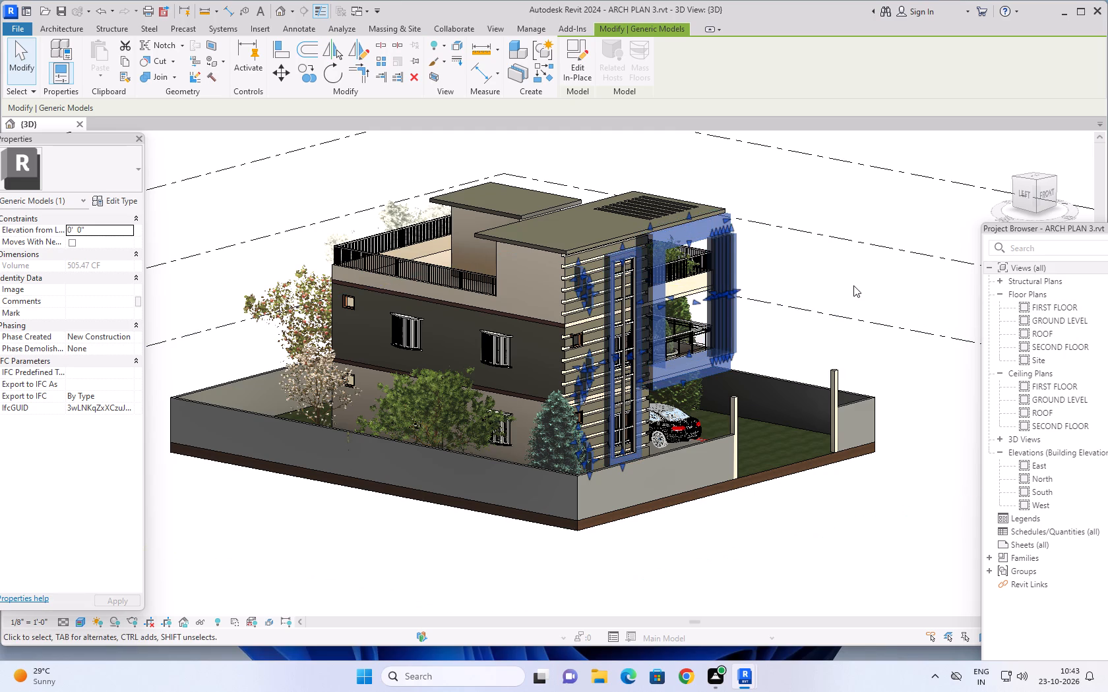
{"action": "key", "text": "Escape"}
Review the painted house, gate columns and compound wall from the plot's left, front and right sides.
{"action": "middle_click_drag", "start_coordinate": [884, 295], "coordinate": [827, 296]}
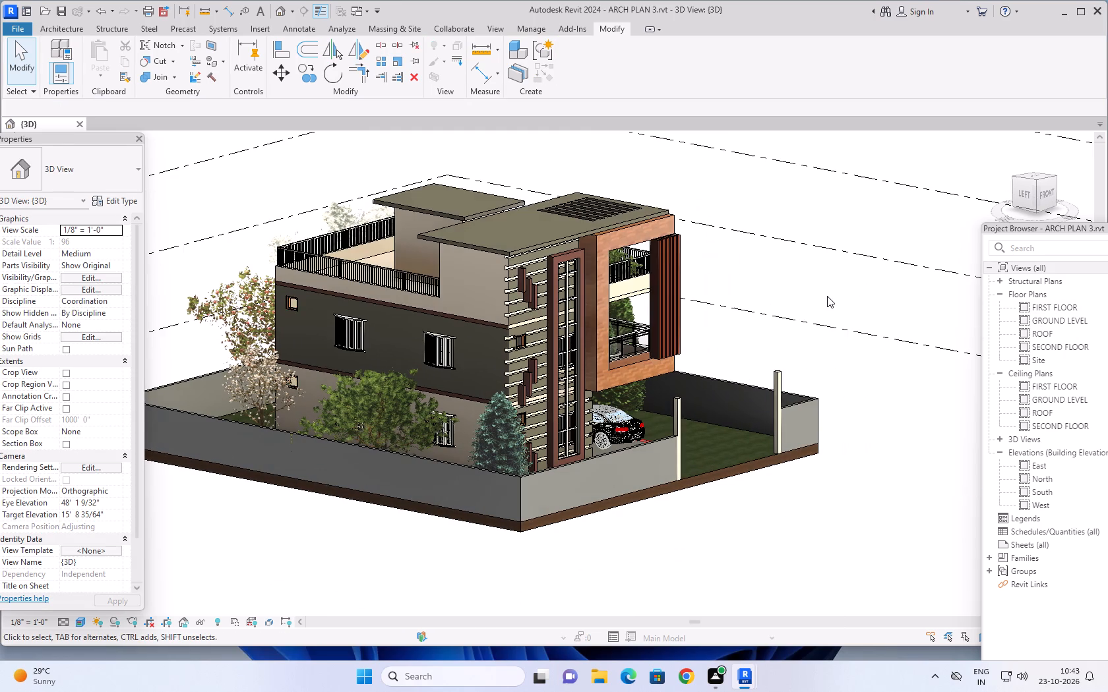
{"action": "middle_click_drag", "start_coordinate": [839, 302], "coordinate": [778, 300], "text": "shift"}
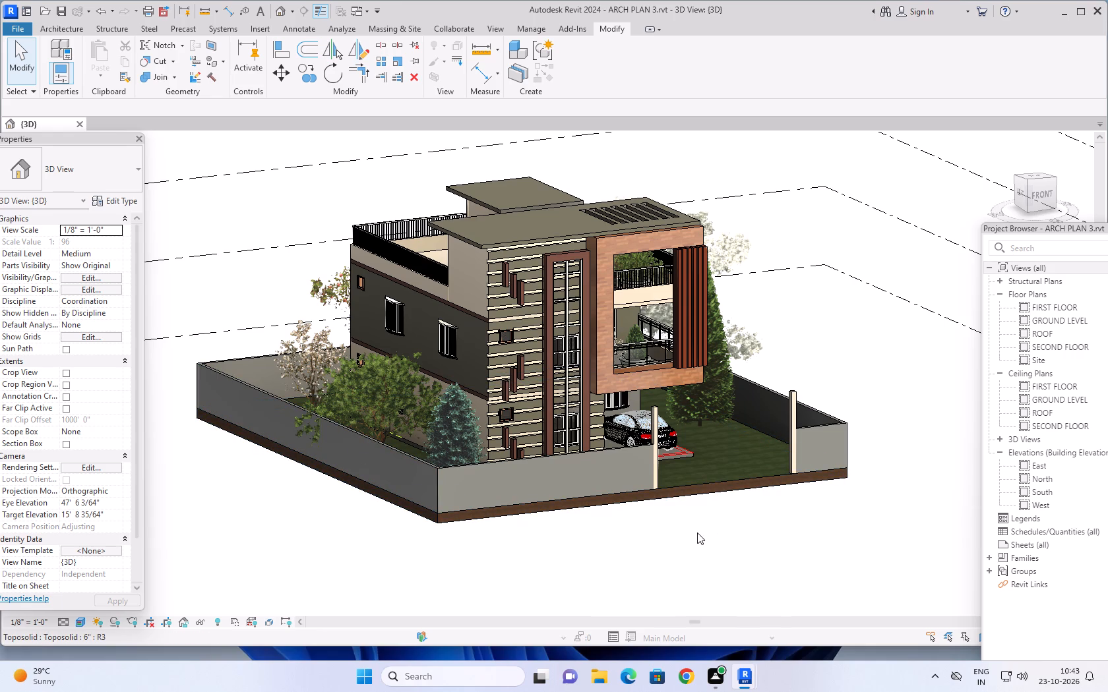
{"action": "middle_click_drag", "start_coordinate": [700, 532], "coordinate": [735, 516], "text": "shift"}
{"action": "middle_click_drag", "start_coordinate": [715, 521], "coordinate": [696, 577]}
{"action": "middle_click_drag", "start_coordinate": [704, 569], "coordinate": [735, 546]}
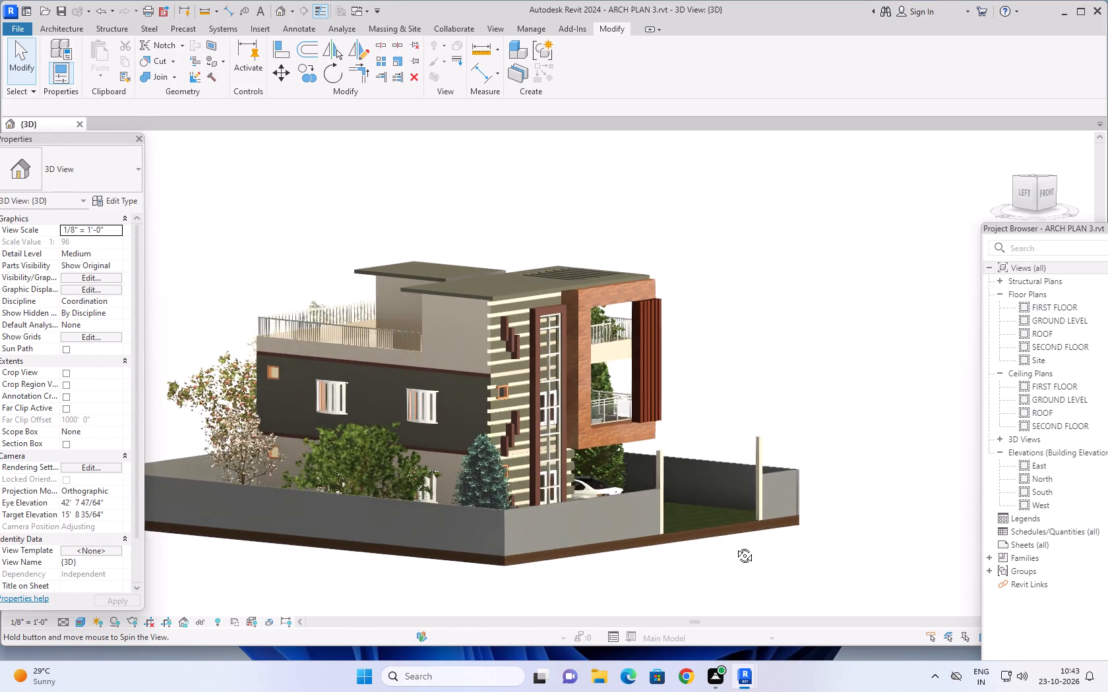
{"action": "middle_click_drag", "start_coordinate": [735, 546], "coordinate": [704, 554]}
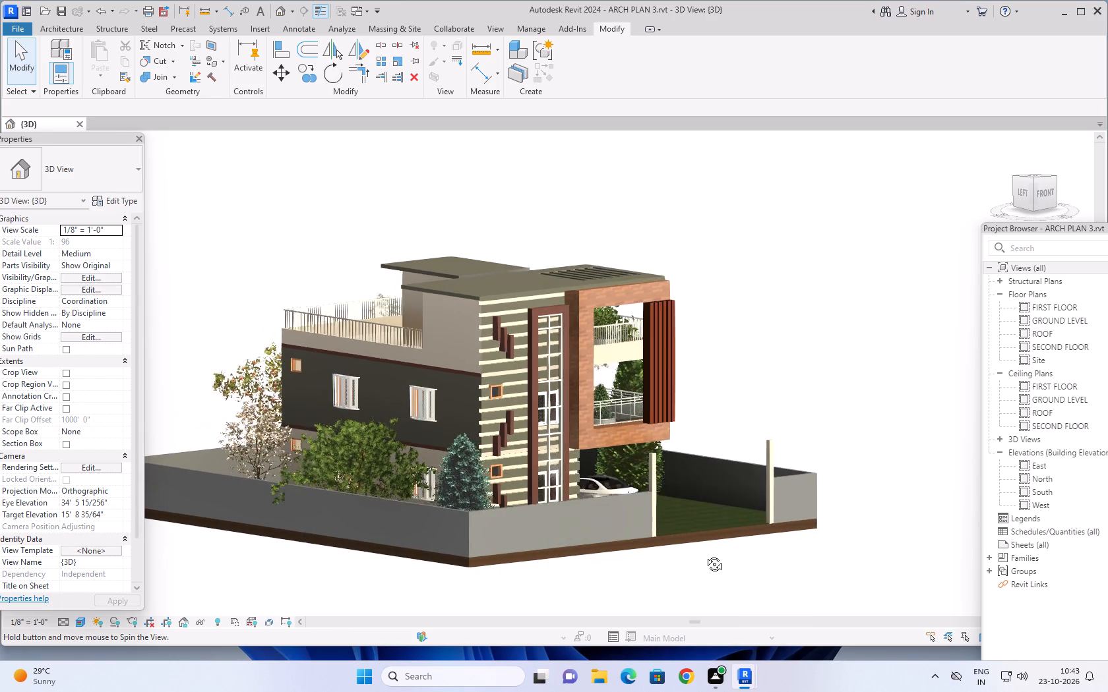
{"action": "middle_click_drag", "start_coordinate": [704, 554], "coordinate": [662, 574]}
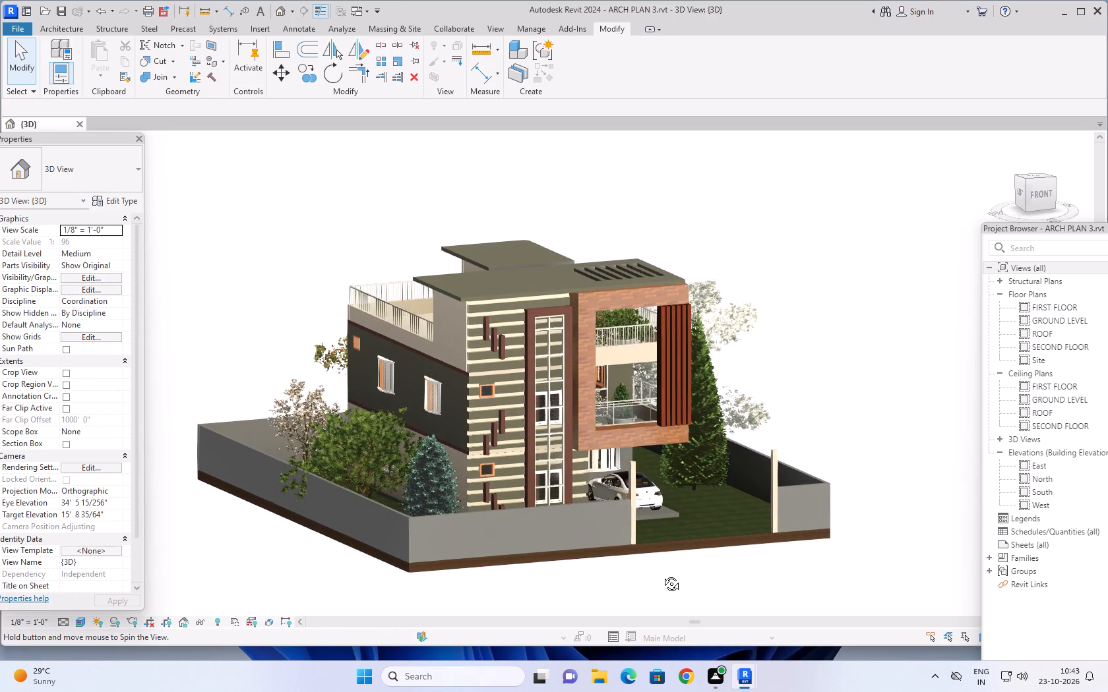
{"action": "middle_click_drag", "start_coordinate": [662, 574], "coordinate": [702, 581]}
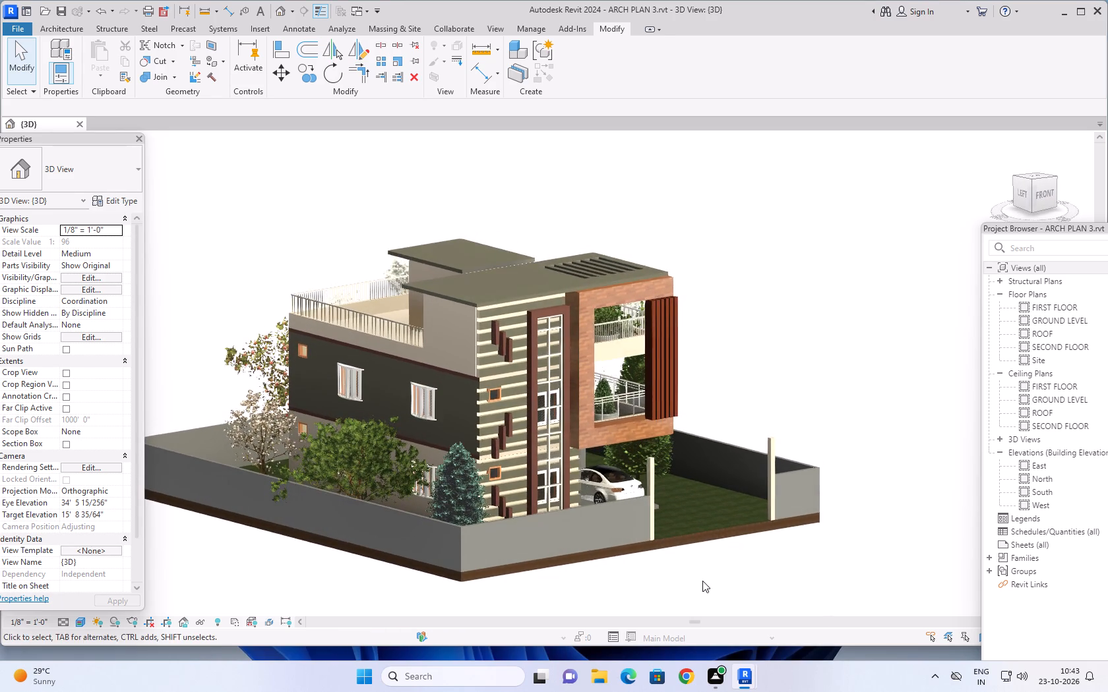
{"action": "middle_click_drag", "start_coordinate": [706, 582], "coordinate": [713, 597]}
{"action": "middle_click_drag", "start_coordinate": [710, 594], "coordinate": [700, 546]}
{"action": "scroll", "coordinate": [699, 556], "scroll_direction": "up", "scroll_amount": 1}
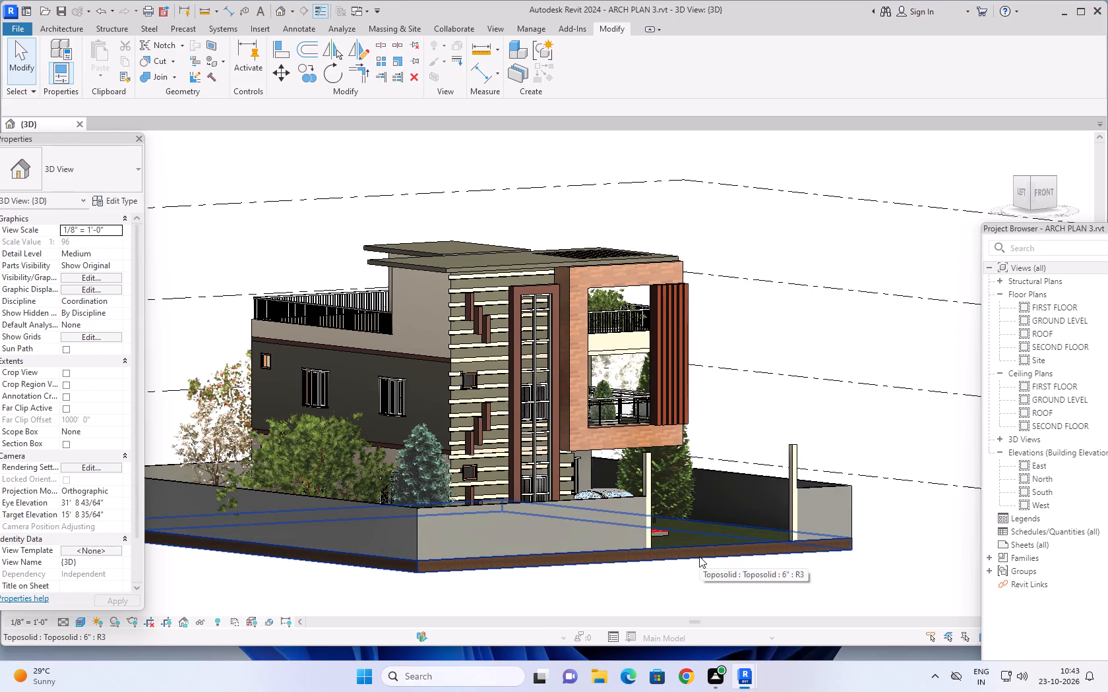
{"action": "scroll", "coordinate": [709, 539], "scroll_direction": "down", "scroll_amount": 2}
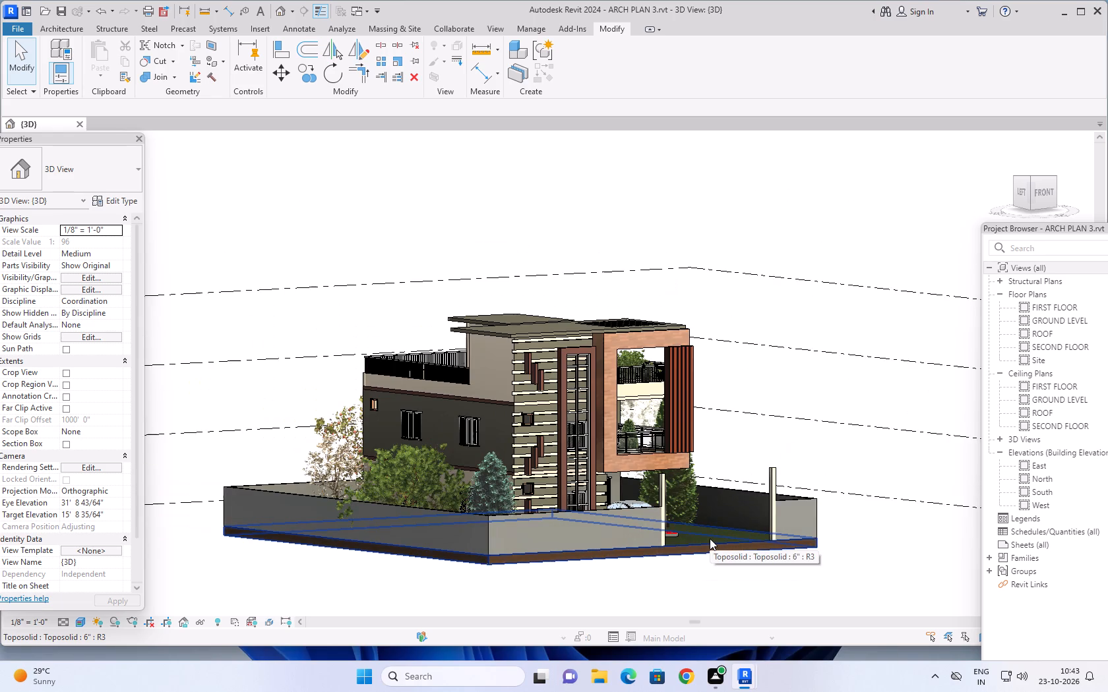
{"action": "scroll", "coordinate": [710, 538], "scroll_direction": "down", "scroll_amount": 2}
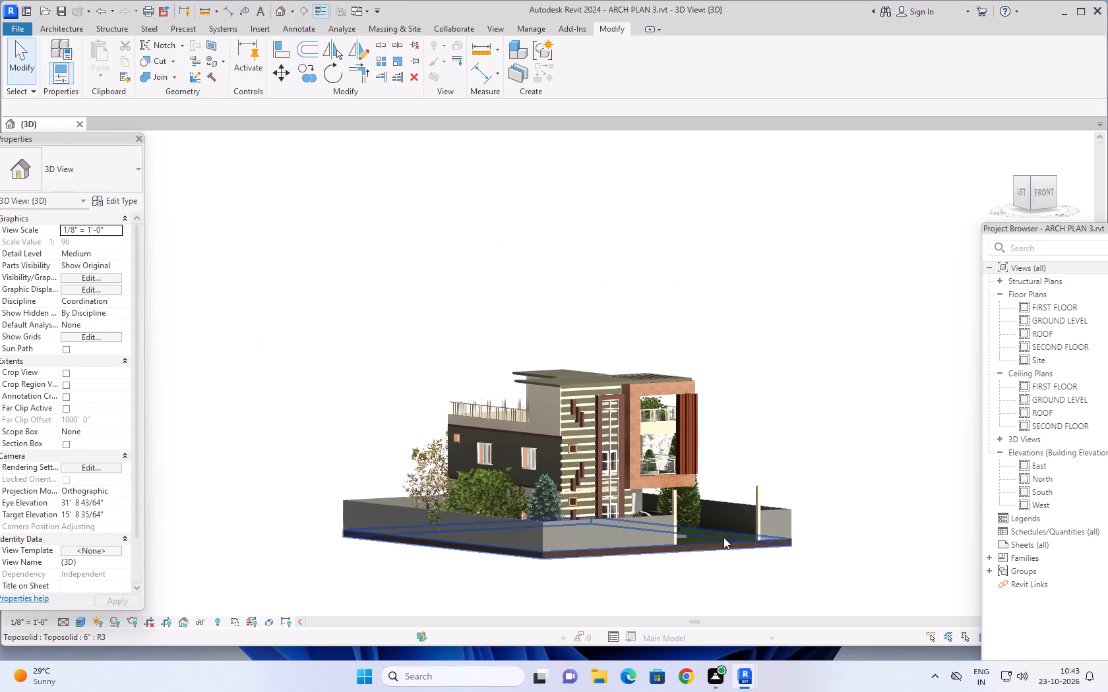
{"action": "middle_click_drag", "start_coordinate": [849, 523], "coordinate": [834, 541], "text": "shift"}
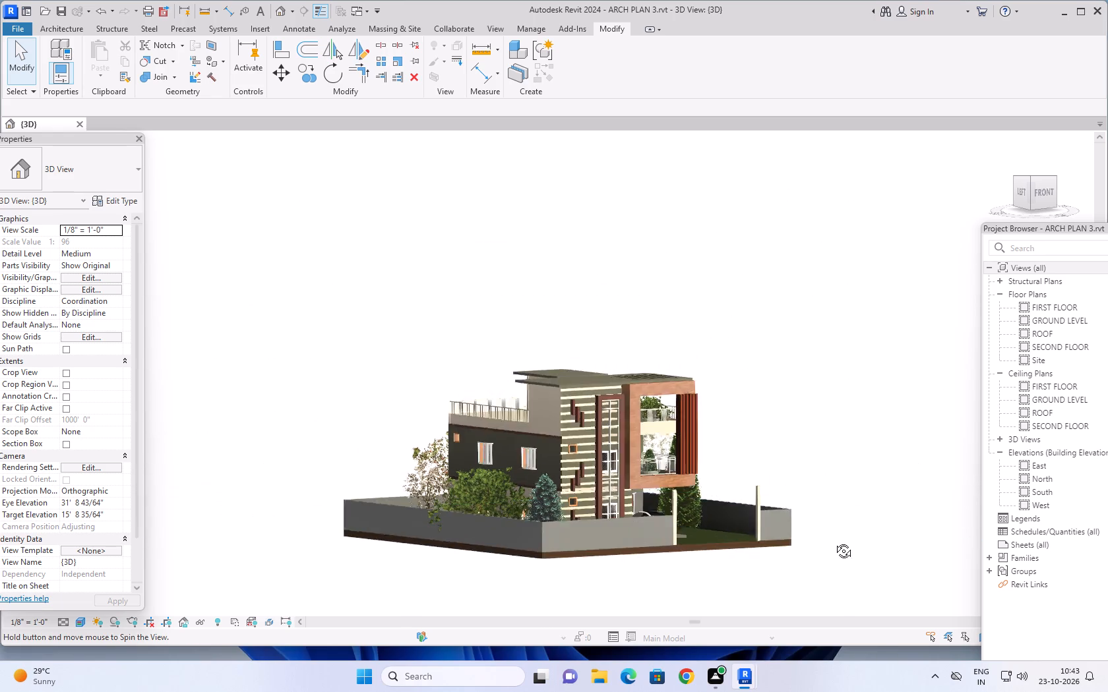
{"action": "middle_click_drag", "start_coordinate": [834, 541], "coordinate": [563, 542], "text": "shift"}
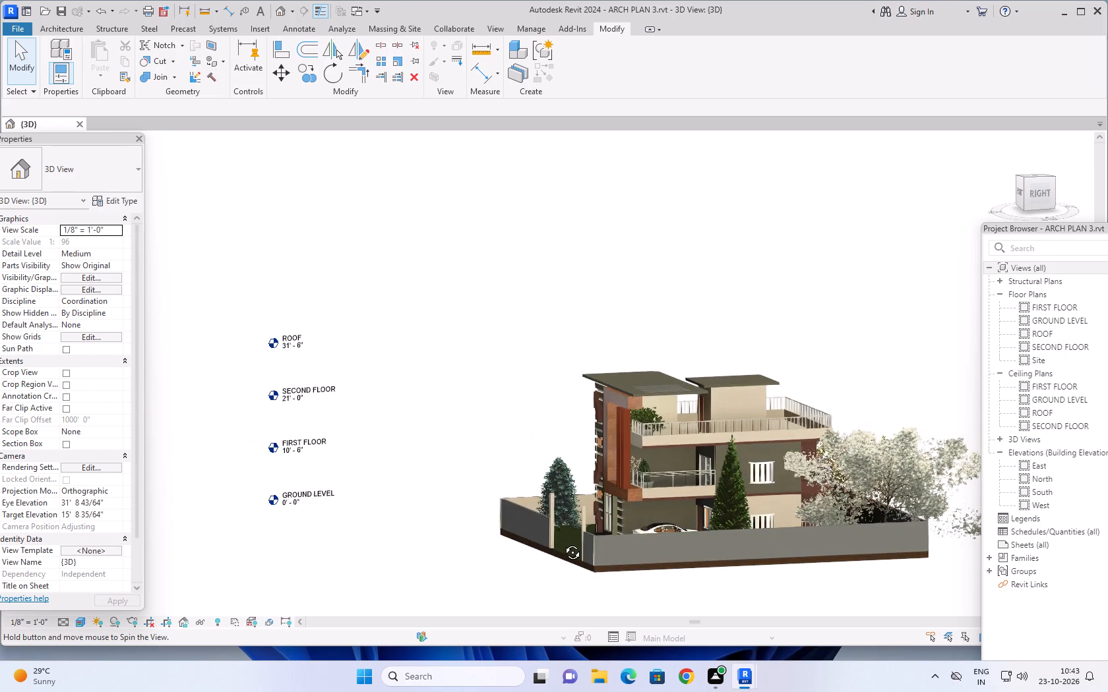
{"action": "middle_click_drag", "start_coordinate": [563, 542], "coordinate": [783, 579], "text": "shift"}
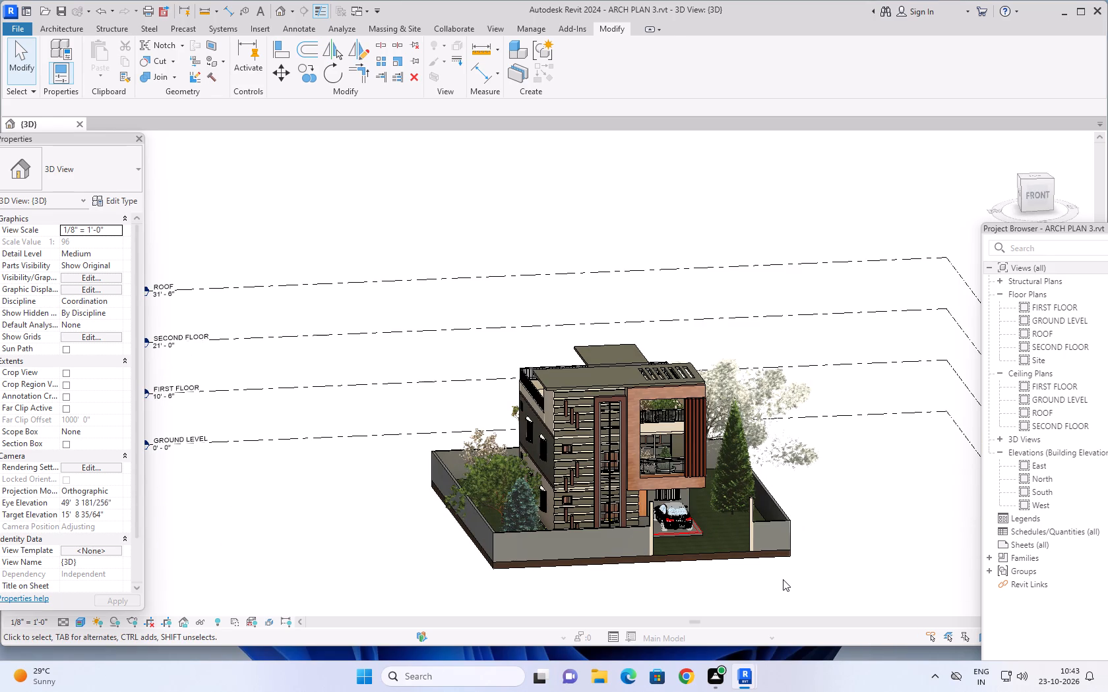
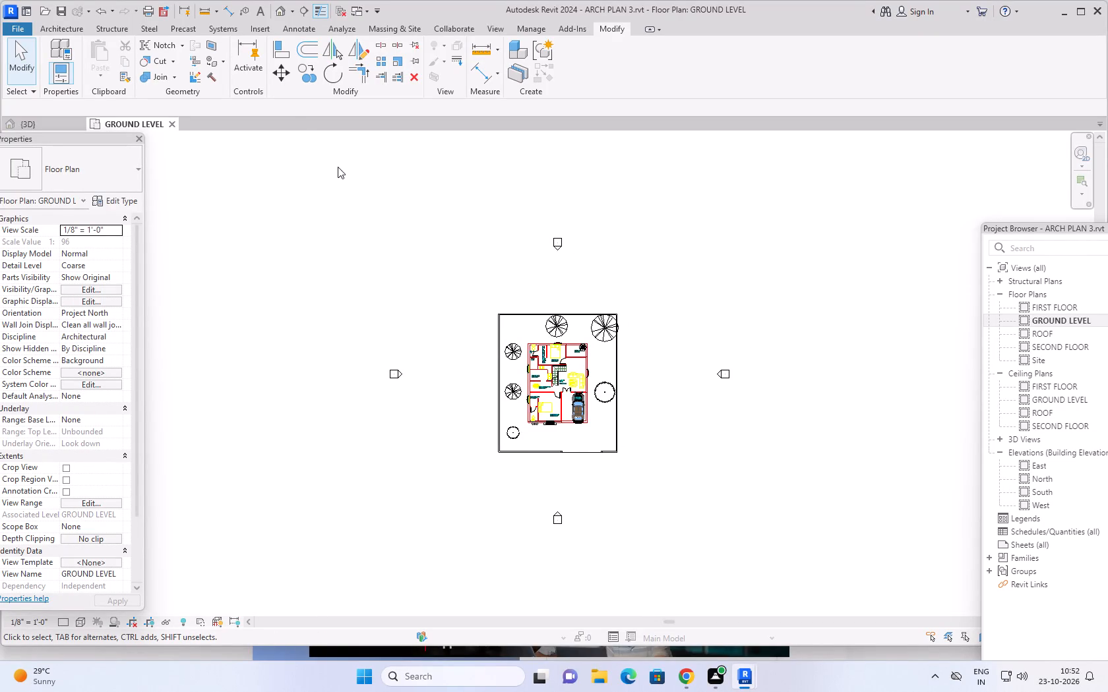
Examine the entrance opening between the two columns of the front compound wall in the 3D view from several angles.
{"action": "middle_click_drag", "start_coordinate": [334, 165], "coordinate": [330, 150]}
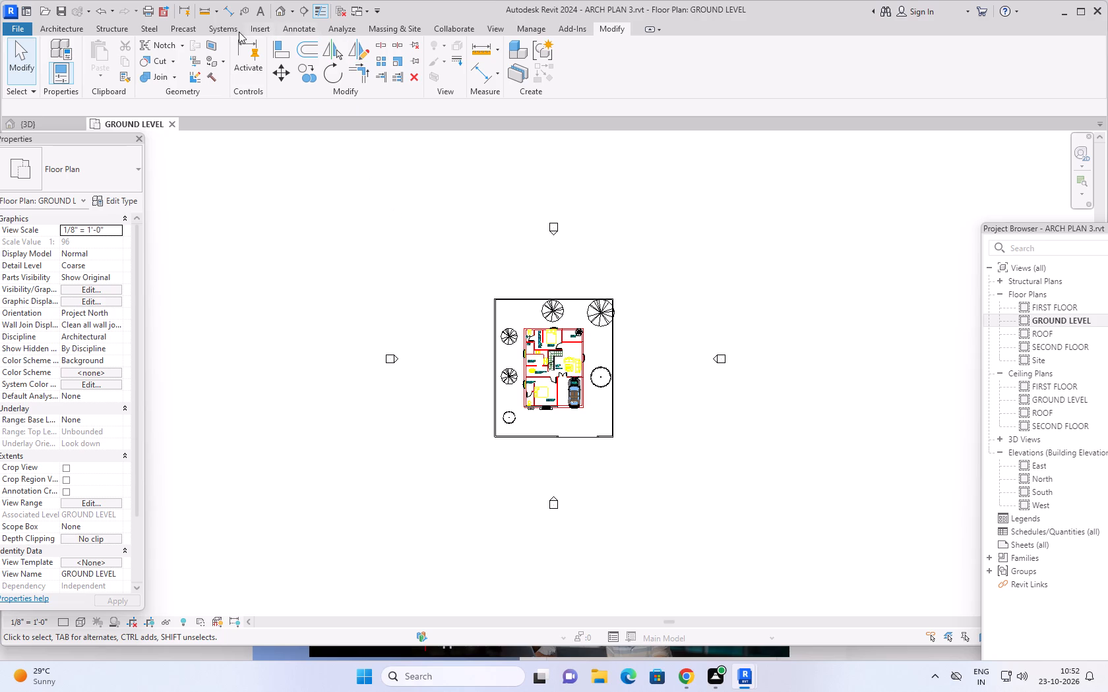
{"action": "left_click", "coordinate": [294, 8]}
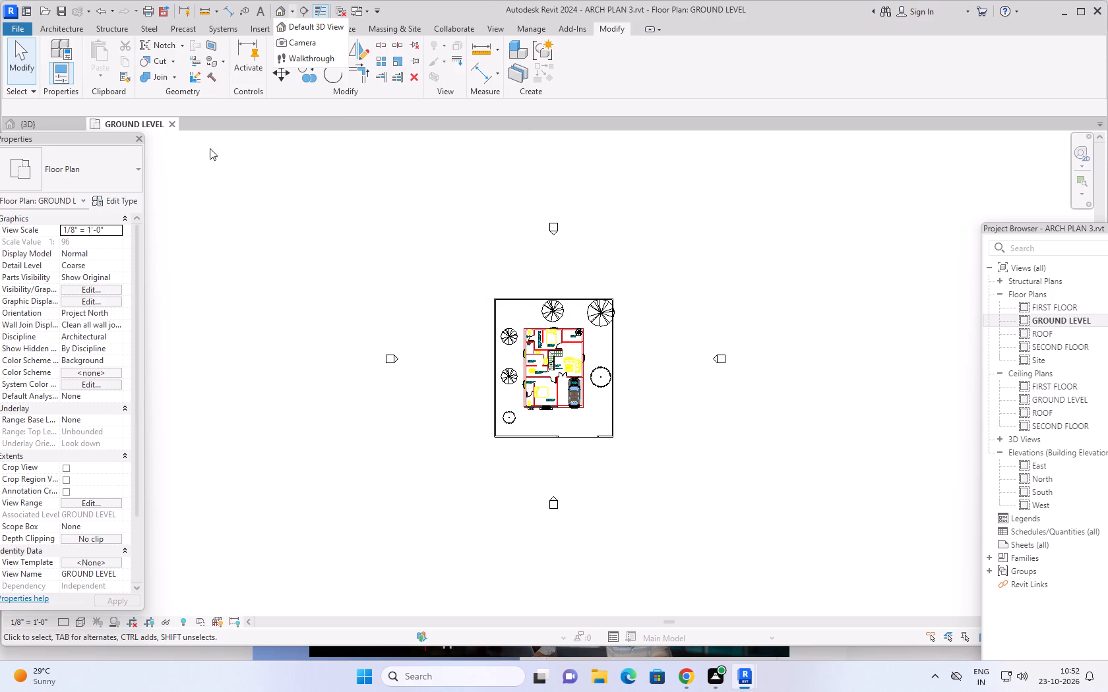
{"action": "left_click", "coordinate": [58, 123]}
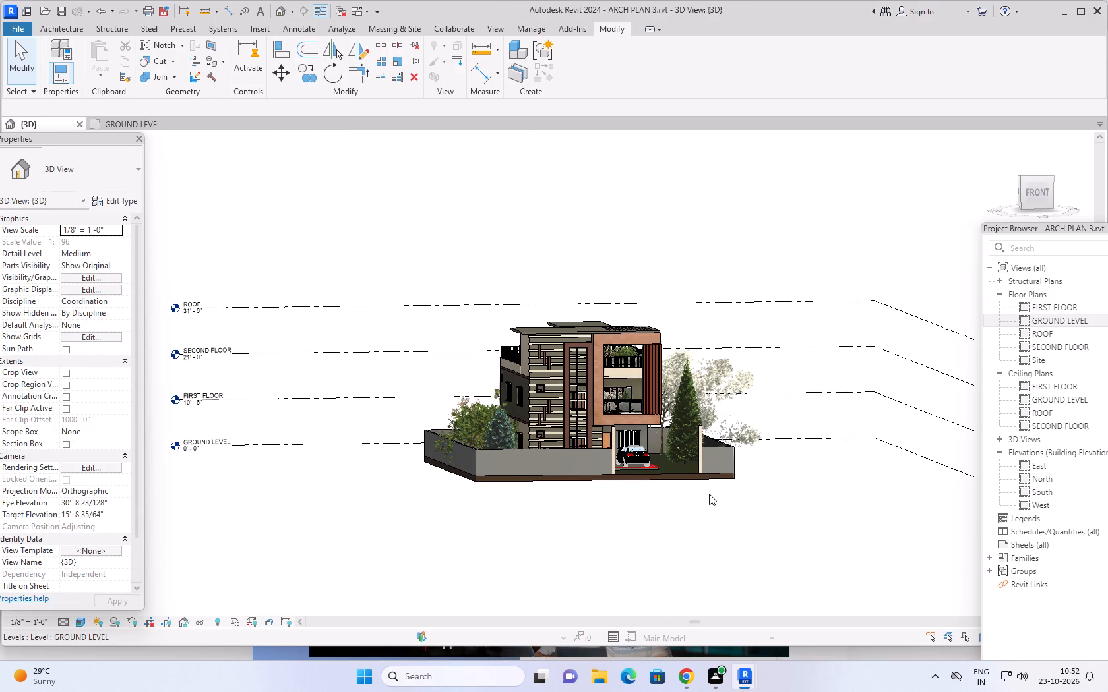
{"action": "middle_click_drag", "start_coordinate": [685, 480], "coordinate": [670, 512]}
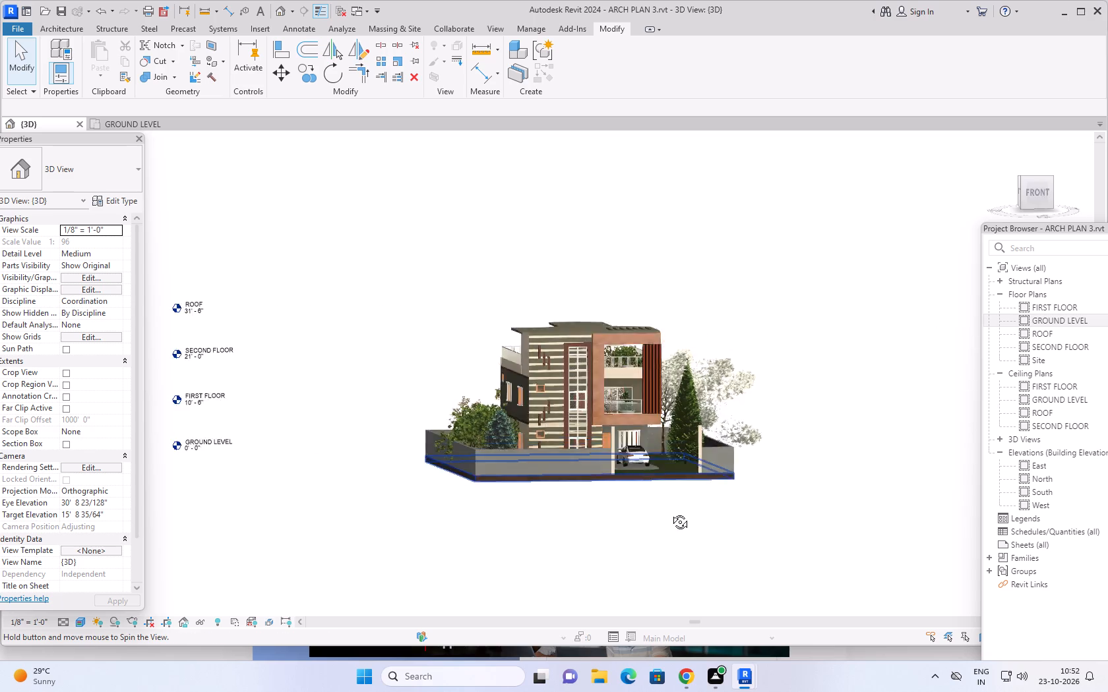
{"action": "middle_click_drag", "start_coordinate": [670, 512], "coordinate": [643, 575]}
{"action": "scroll", "coordinate": [598, 476], "scroll_direction": "up", "scroll_amount": 6}
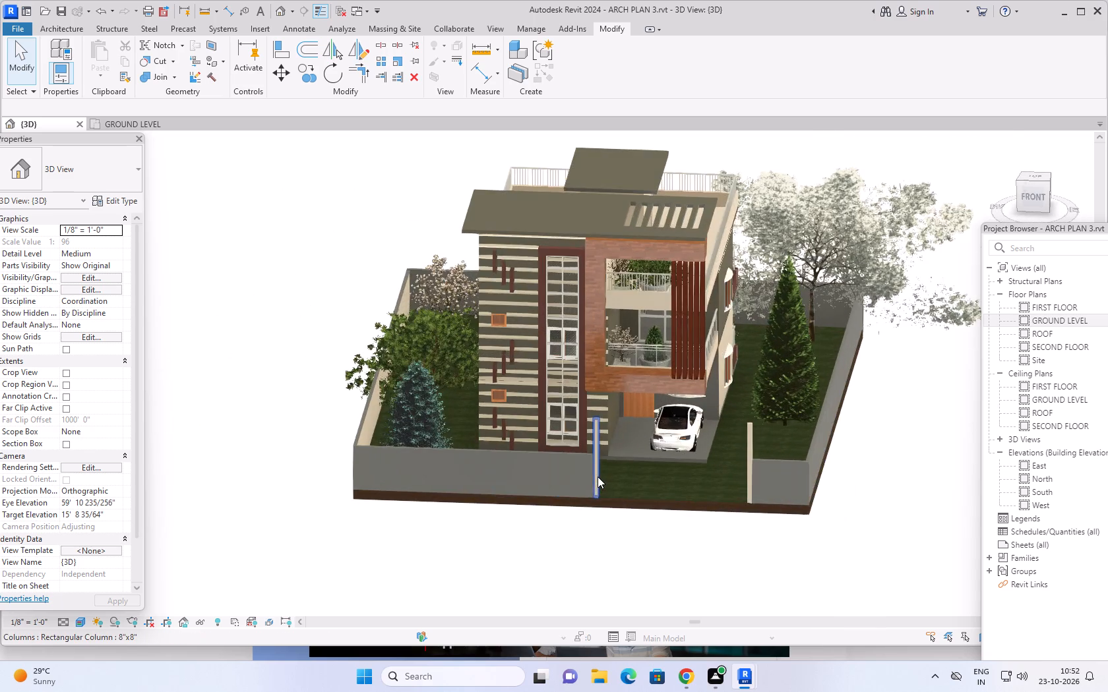
{"action": "scroll", "coordinate": [598, 476], "scroll_direction": "up", "scroll_amount": 3}
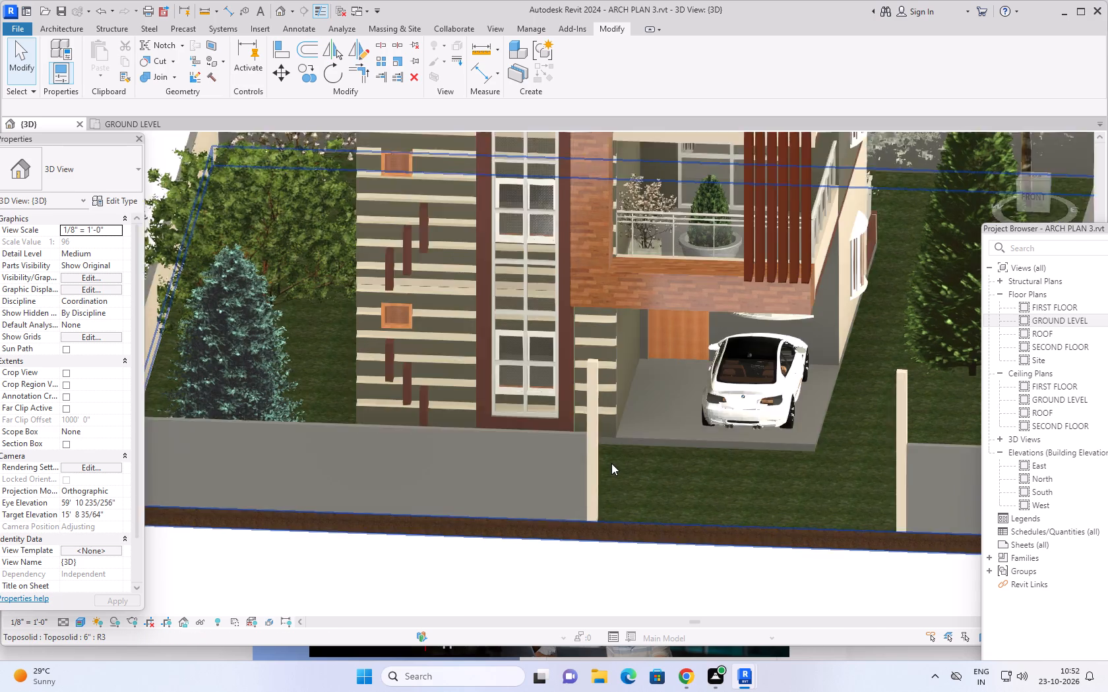
{"action": "scroll", "coordinate": [611, 463], "scroll_direction": "up", "scroll_amount": 2}
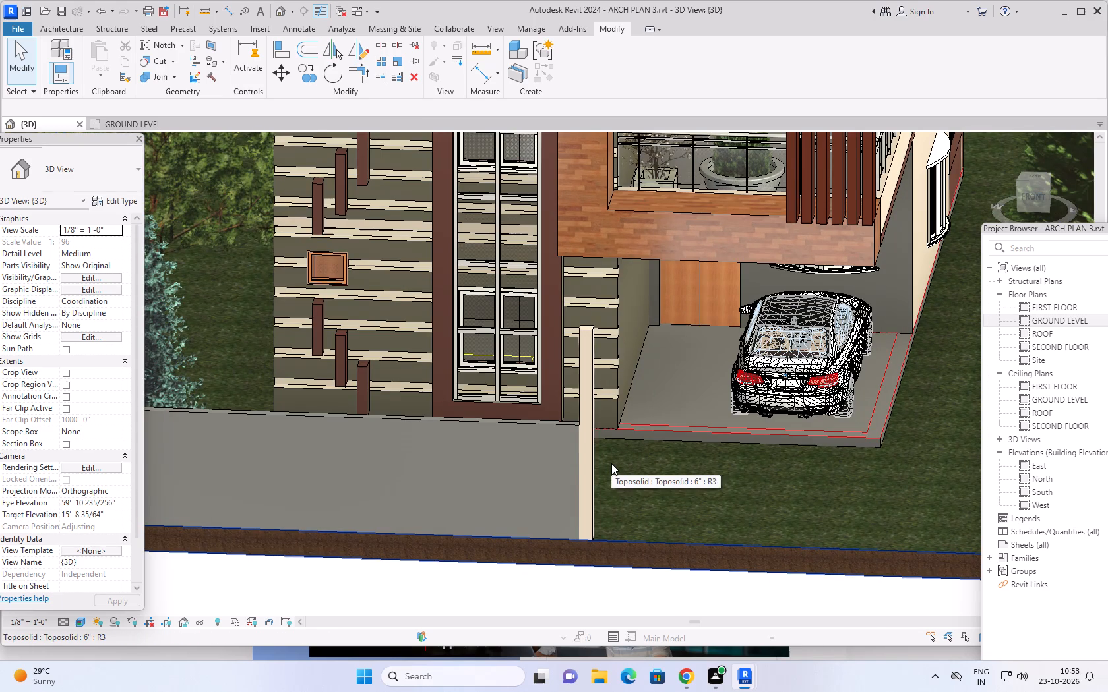
{"action": "middle_click_drag", "start_coordinate": [611, 567], "coordinate": [573, 434]}
{"action": "middle_click_drag", "start_coordinate": [615, 484], "coordinate": [553, 506]}
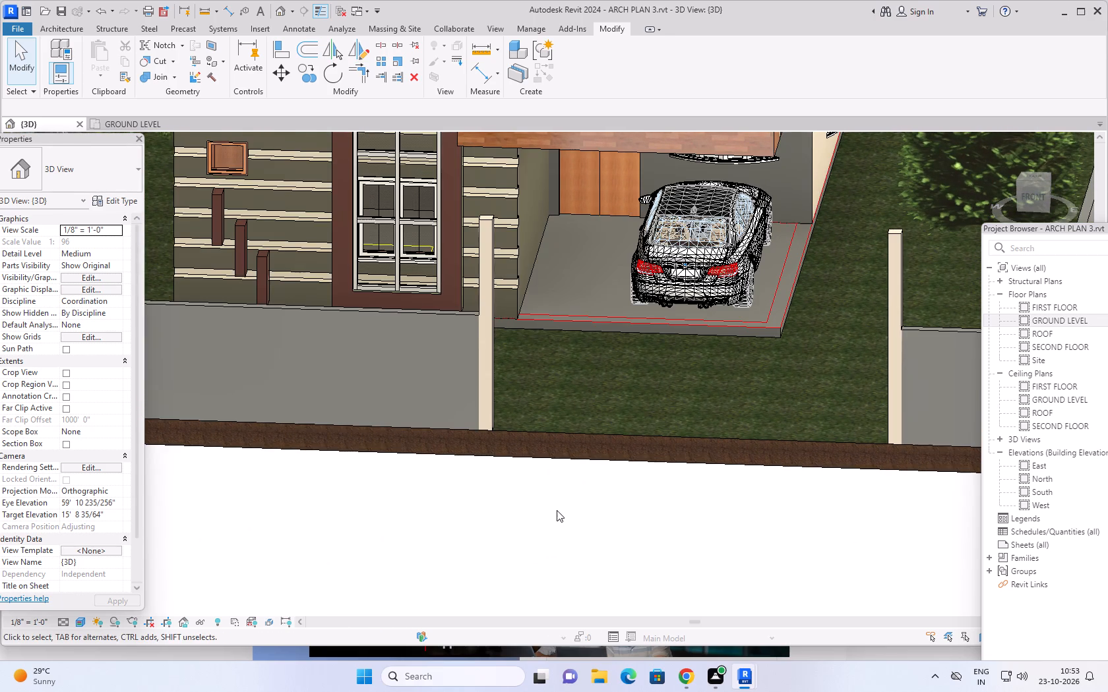
{"action": "middle_click_drag", "start_coordinate": [597, 531], "coordinate": [566, 562], "text": "shift"}
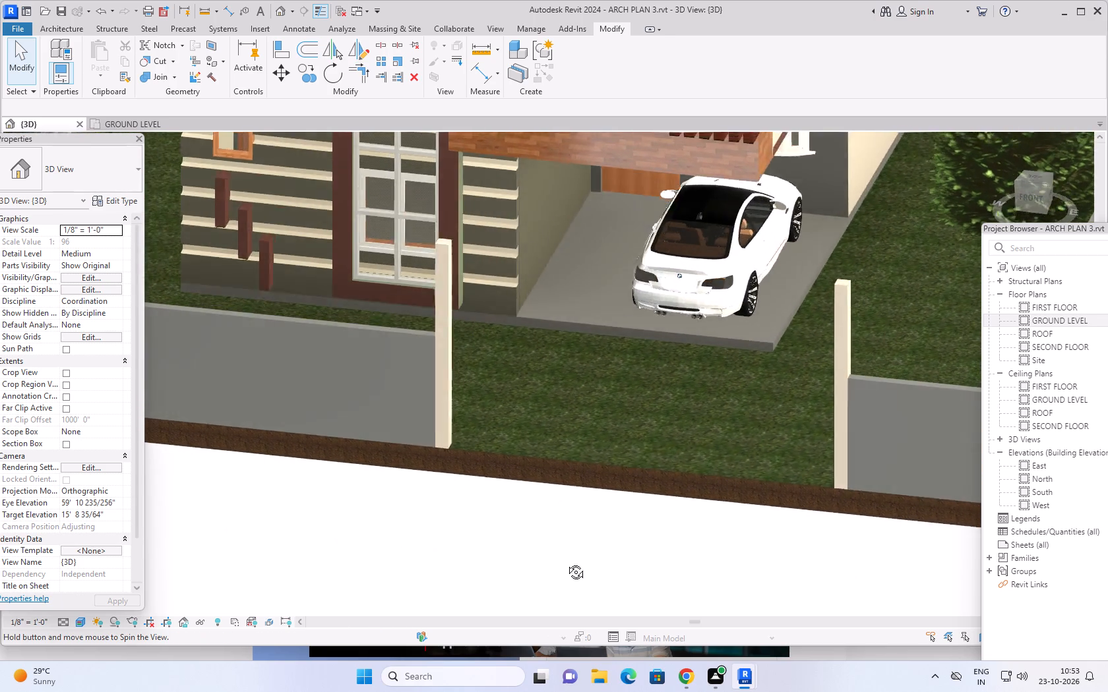
{"action": "middle_click_drag", "start_coordinate": [566, 562], "coordinate": [505, 561], "text": "shift"}
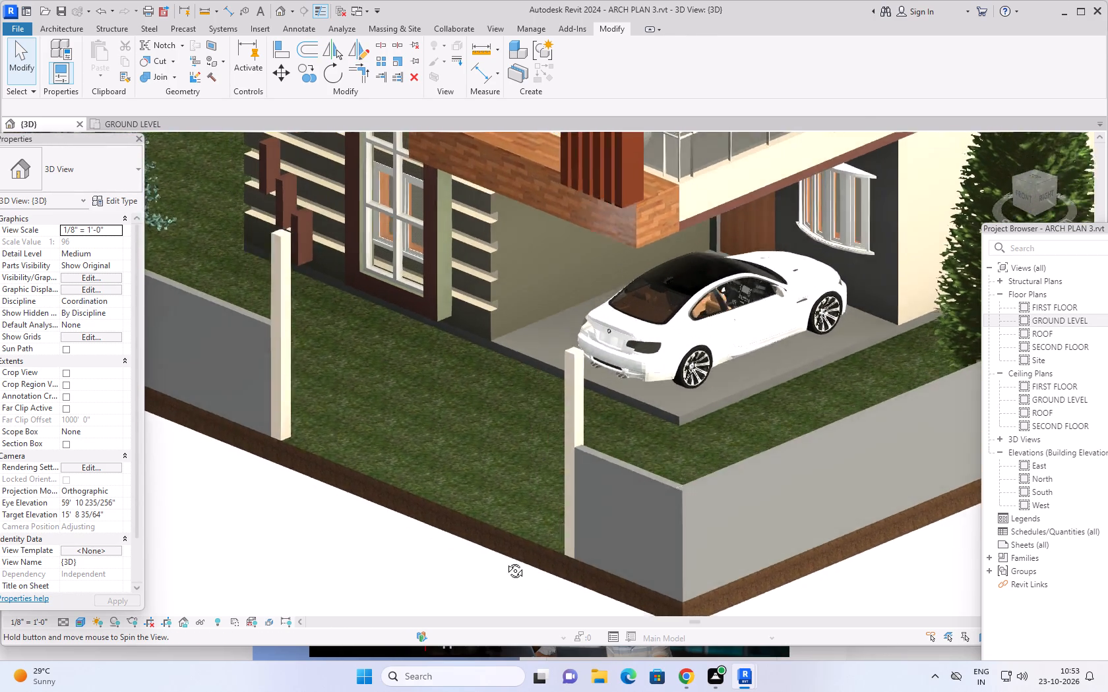
{"action": "middle_click_drag", "start_coordinate": [505, 561], "coordinate": [654, 532], "text": "shift"}
{"action": "middle_click_drag", "start_coordinate": [684, 515], "coordinate": [516, 521]}
{"action": "scroll", "coordinate": [516, 521], "scroll_direction": "up", "scroll_amount": 1}
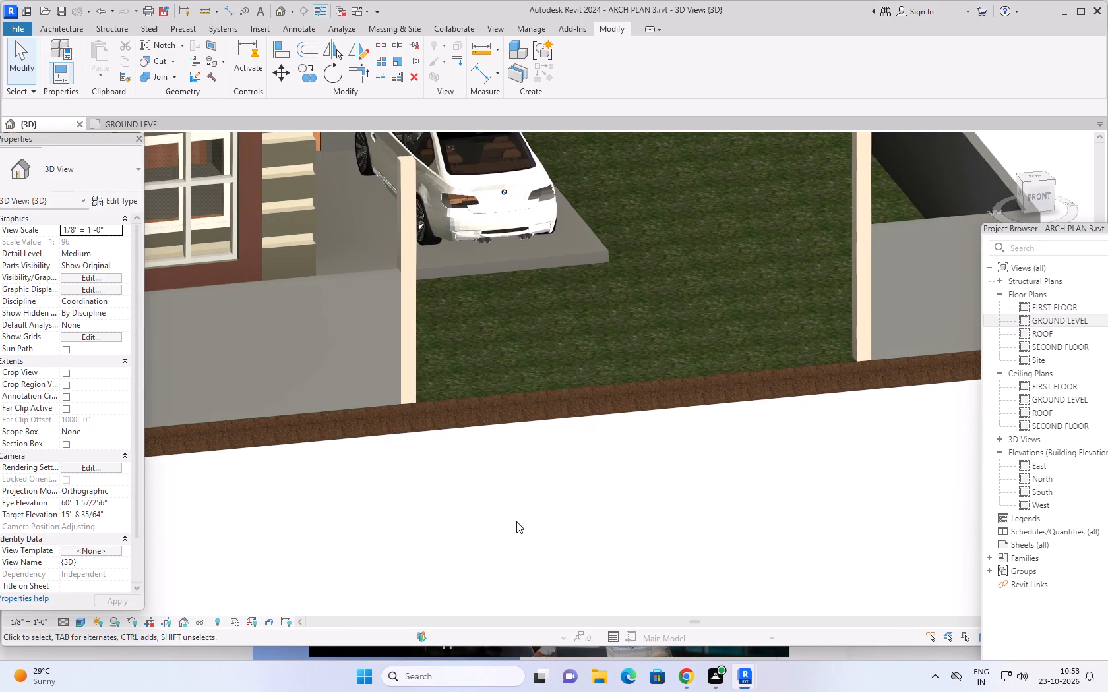
{"action": "middle_click_drag", "start_coordinate": [595, 463], "coordinate": [557, 504]}
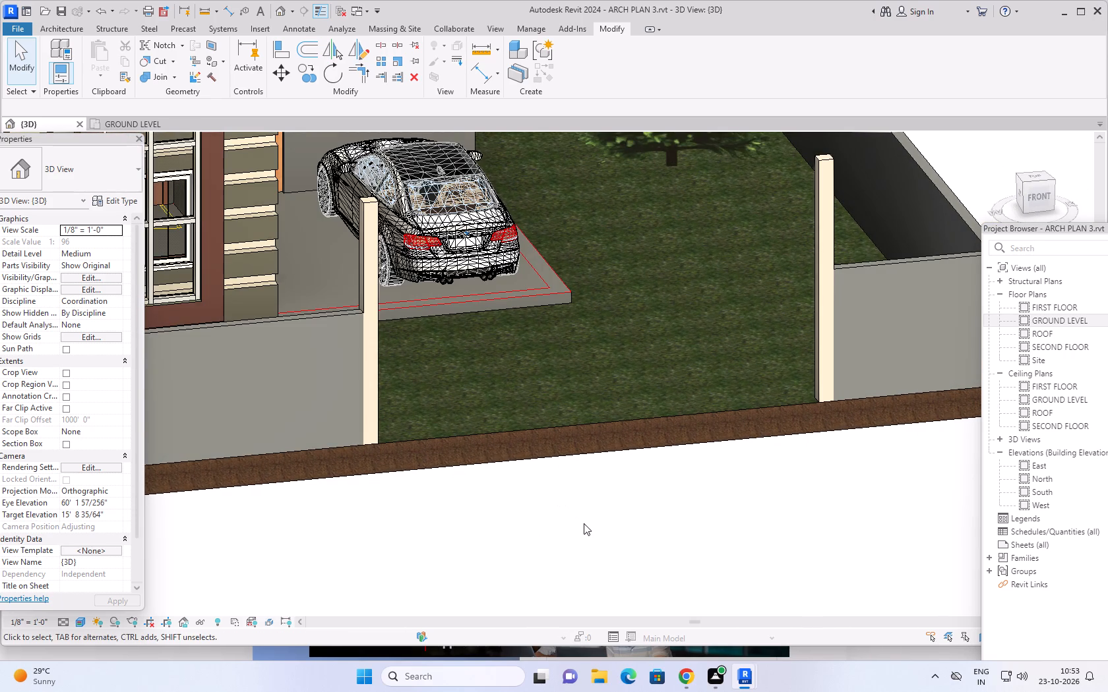
{"action": "middle_click_drag", "start_coordinate": [607, 513], "coordinate": [634, 547], "text": "shift"}
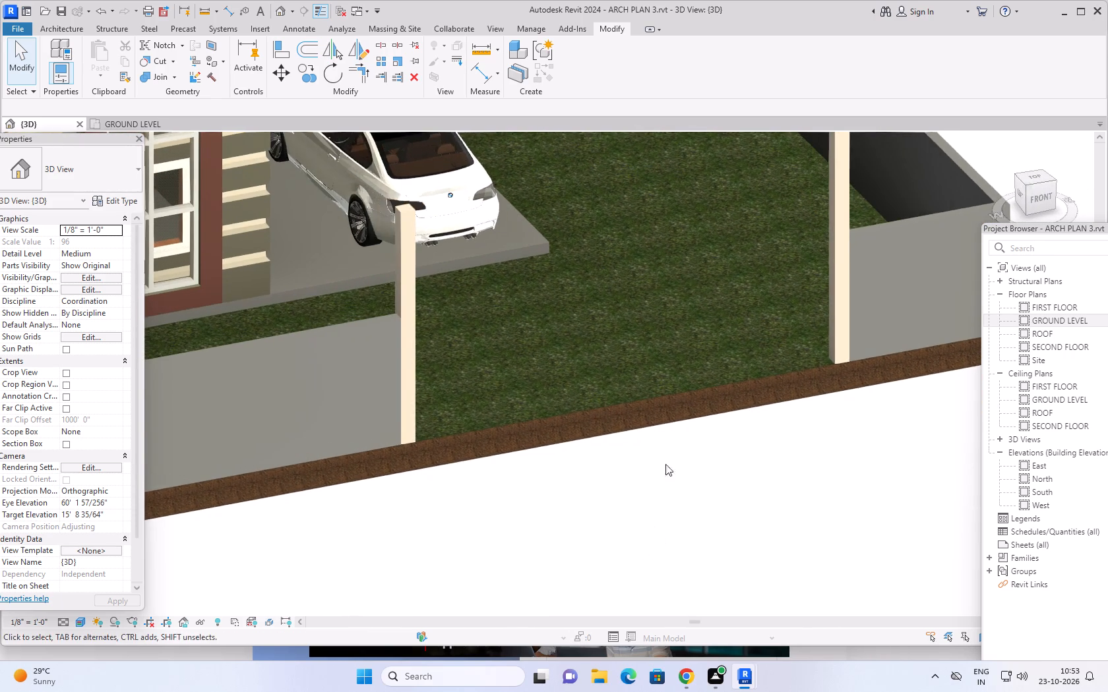
{"action": "middle_click_drag", "start_coordinate": [667, 437], "coordinate": [728, 494], "text": "shift"}
{"action": "middle_click_drag", "start_coordinate": [714, 345], "coordinate": [681, 411]}
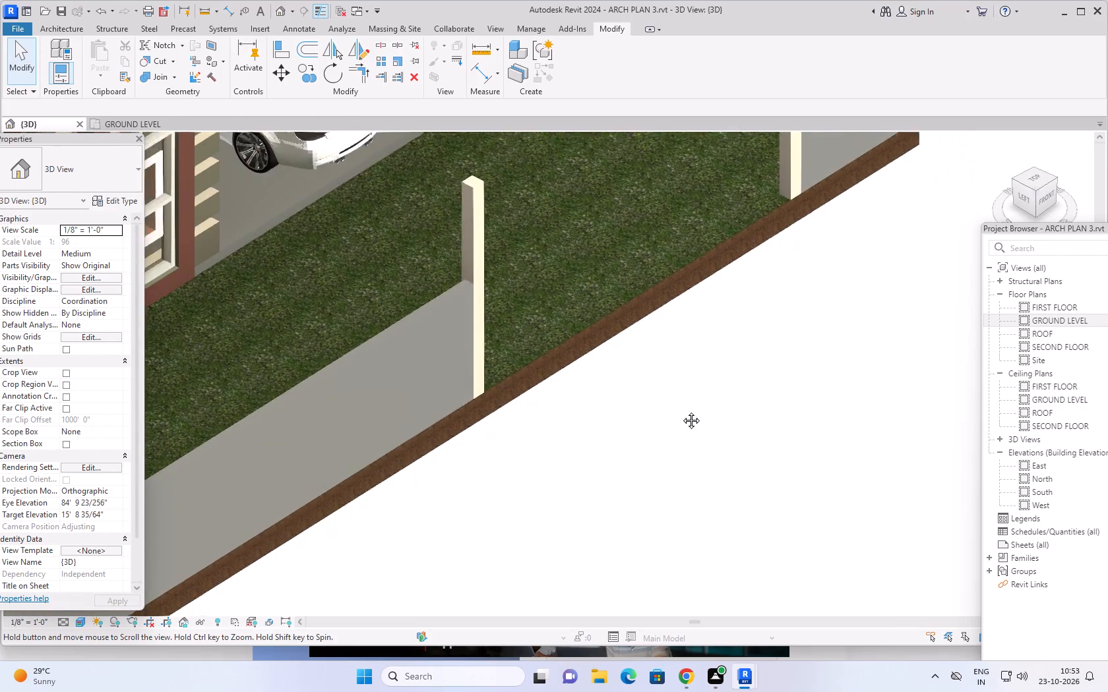
{"action": "middle_click_drag", "start_coordinate": [681, 411], "coordinate": [664, 447]}
{"action": "middle_click_drag", "start_coordinate": [632, 371], "coordinate": [627, 463], "text": "shift"}
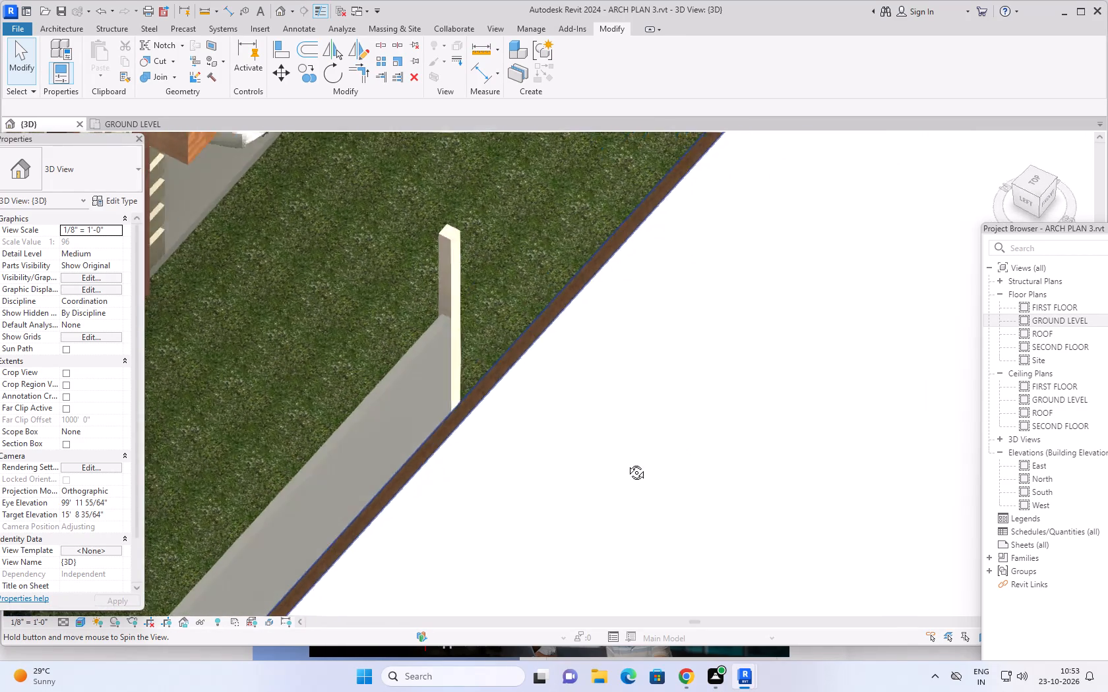
{"action": "middle_click_drag", "start_coordinate": [627, 463], "coordinate": [476, 491], "text": "shift"}
{"action": "middle_click_drag", "start_coordinate": [472, 473], "coordinate": [533, 362]}
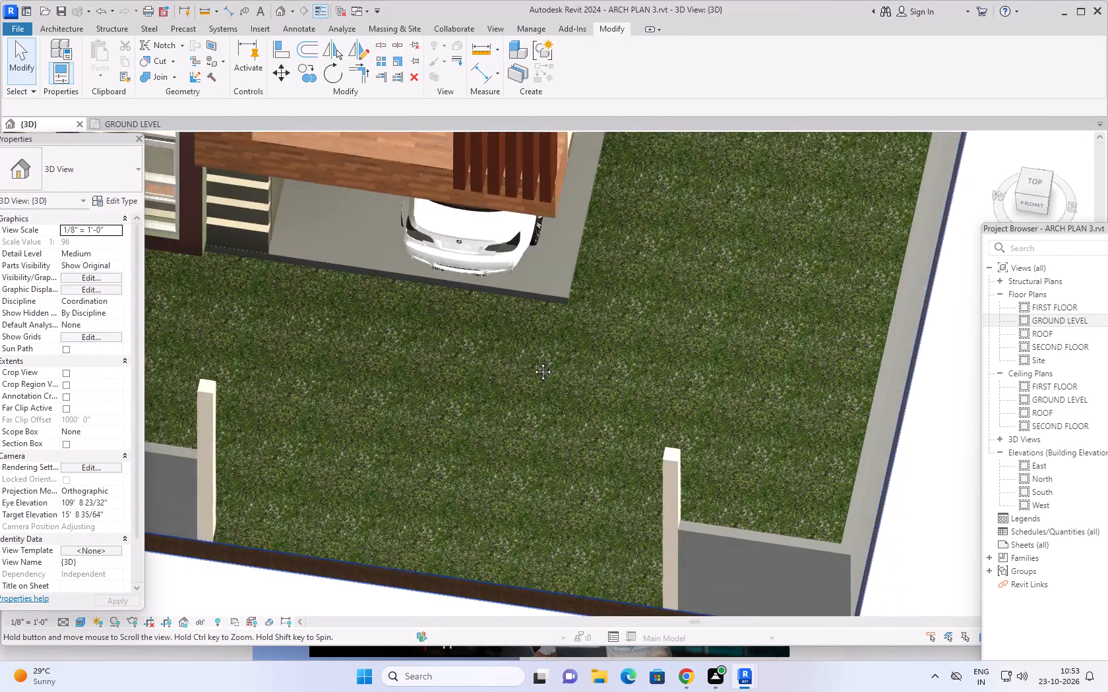
{"action": "scroll", "coordinate": [526, 372], "scroll_direction": "up", "scroll_amount": 1}
{"action": "middle_click_drag", "start_coordinate": [533, 362], "coordinate": [550, 345]}
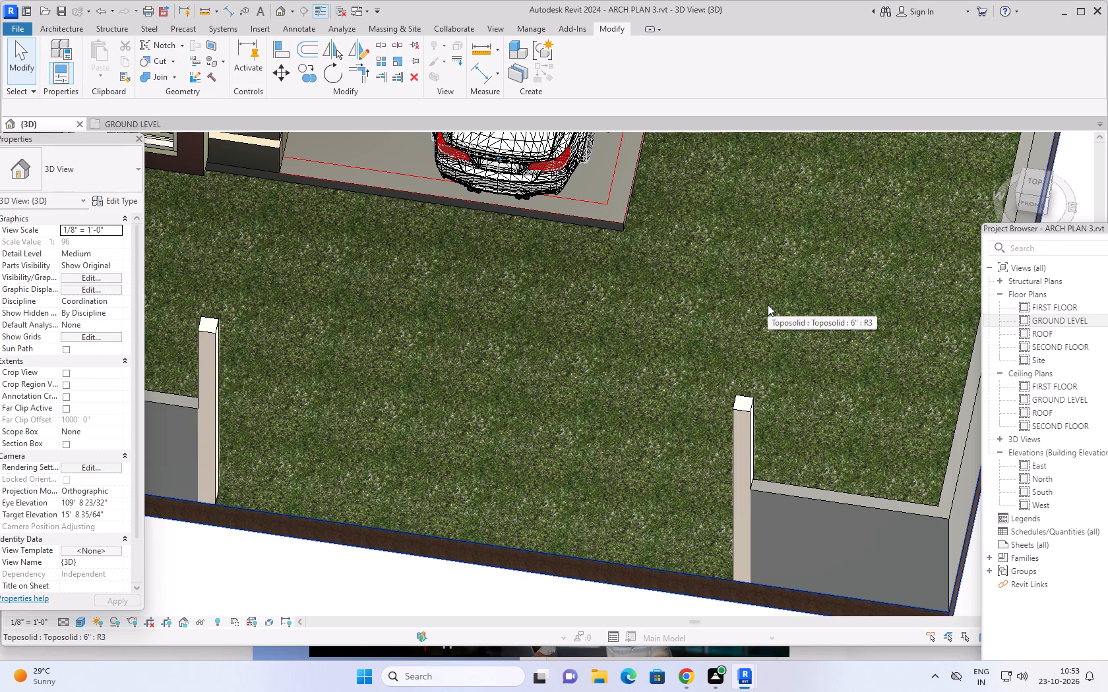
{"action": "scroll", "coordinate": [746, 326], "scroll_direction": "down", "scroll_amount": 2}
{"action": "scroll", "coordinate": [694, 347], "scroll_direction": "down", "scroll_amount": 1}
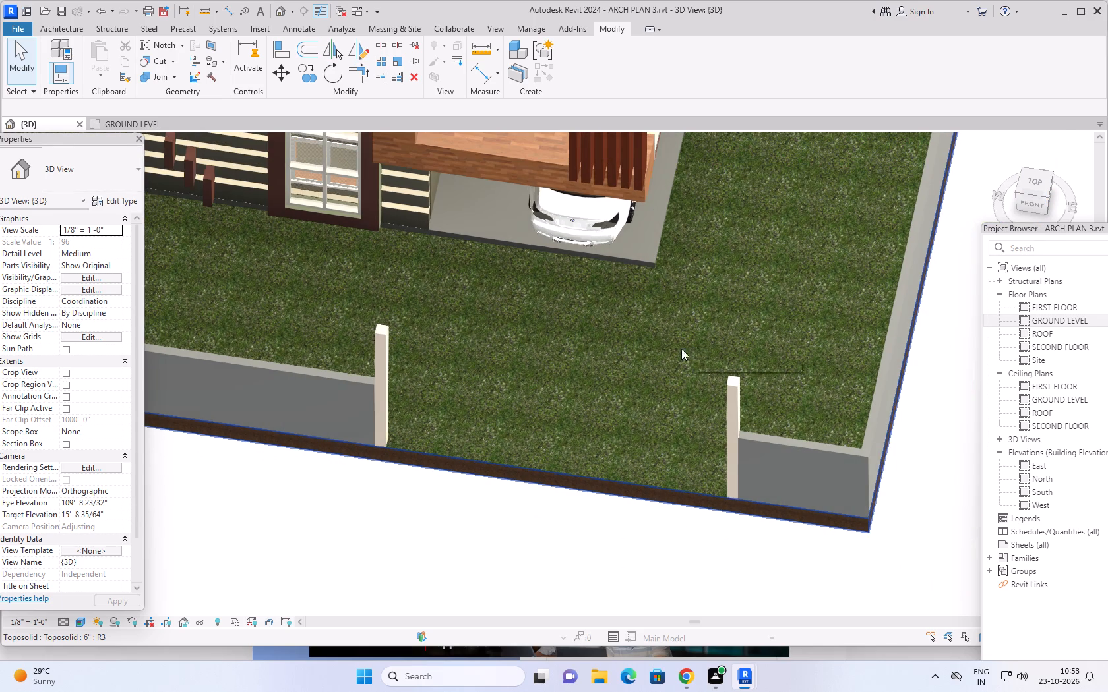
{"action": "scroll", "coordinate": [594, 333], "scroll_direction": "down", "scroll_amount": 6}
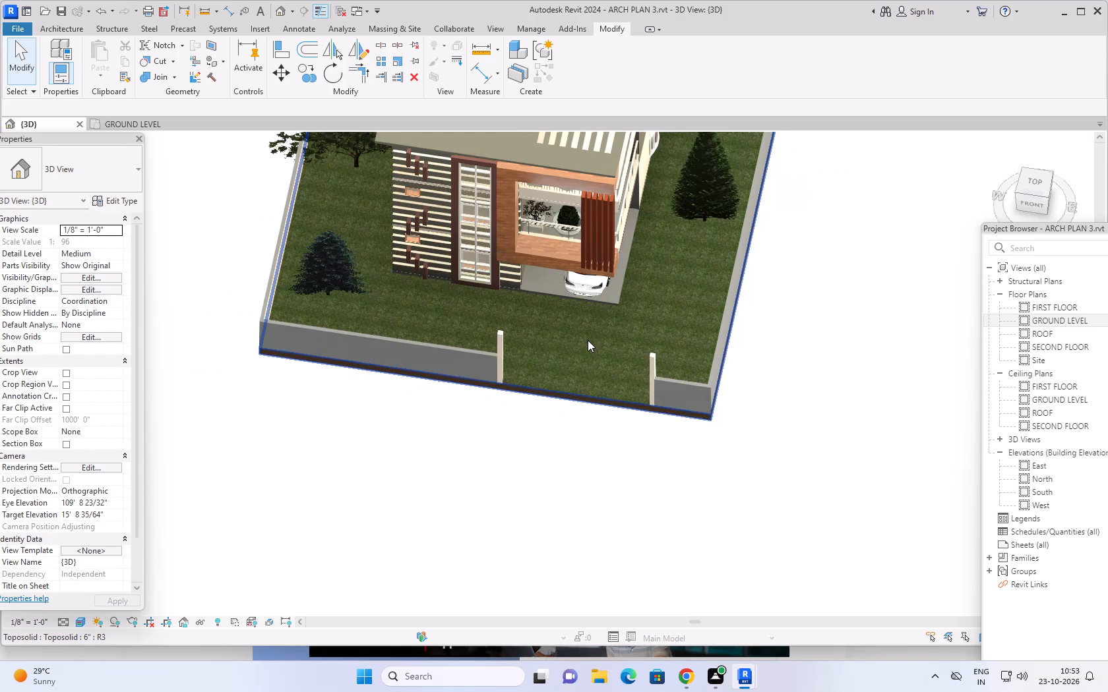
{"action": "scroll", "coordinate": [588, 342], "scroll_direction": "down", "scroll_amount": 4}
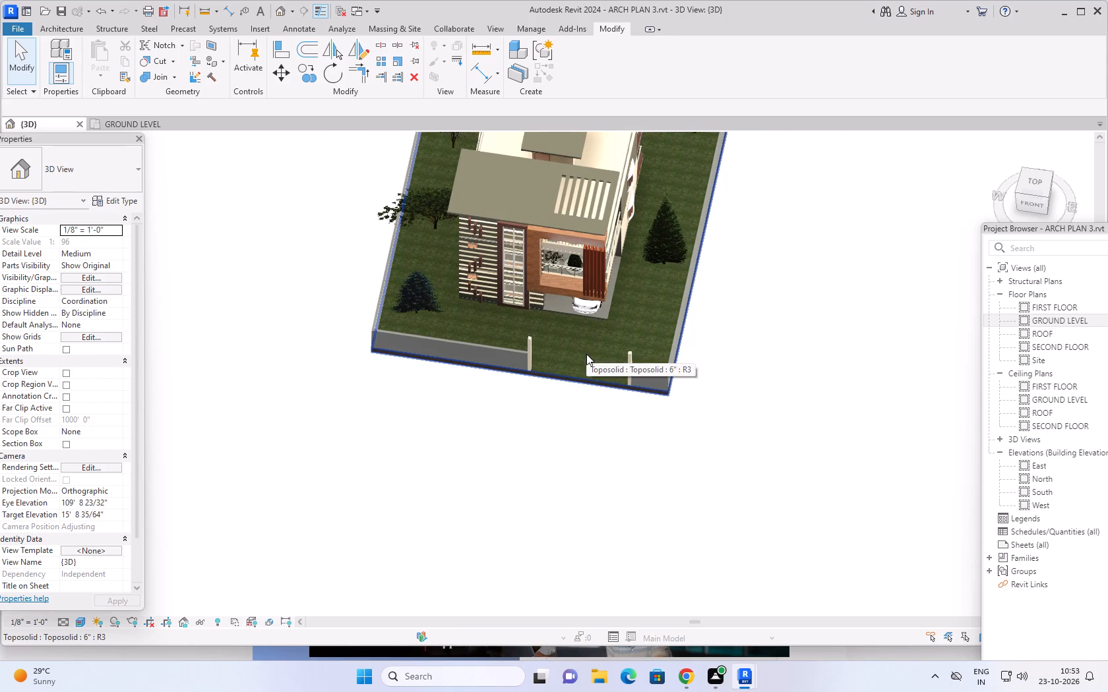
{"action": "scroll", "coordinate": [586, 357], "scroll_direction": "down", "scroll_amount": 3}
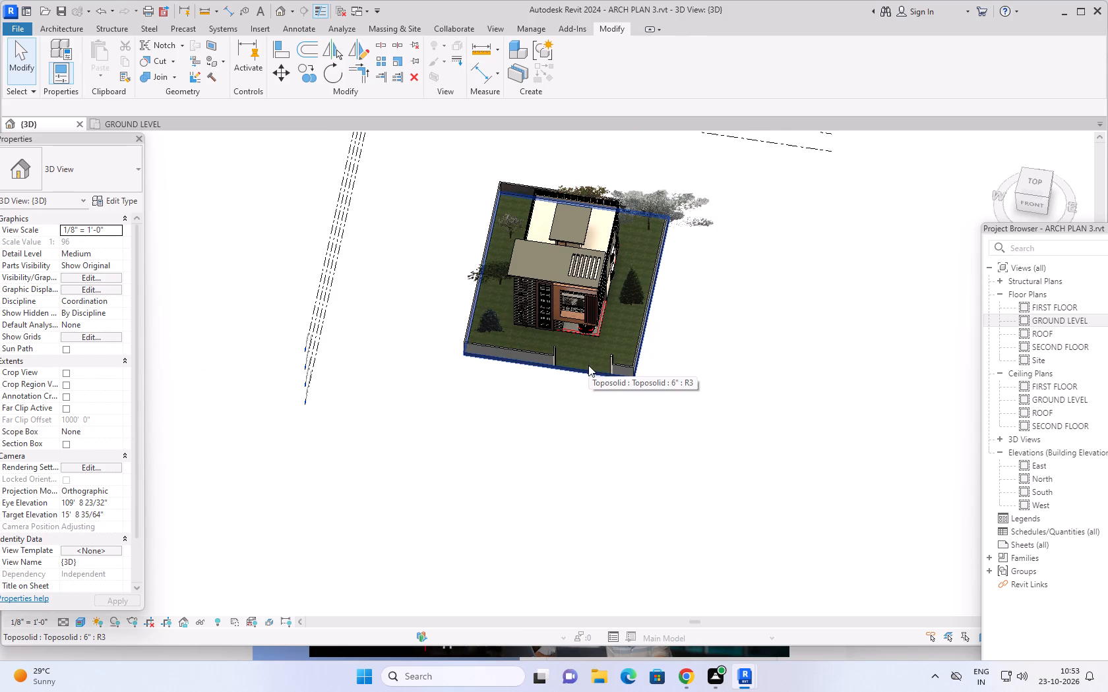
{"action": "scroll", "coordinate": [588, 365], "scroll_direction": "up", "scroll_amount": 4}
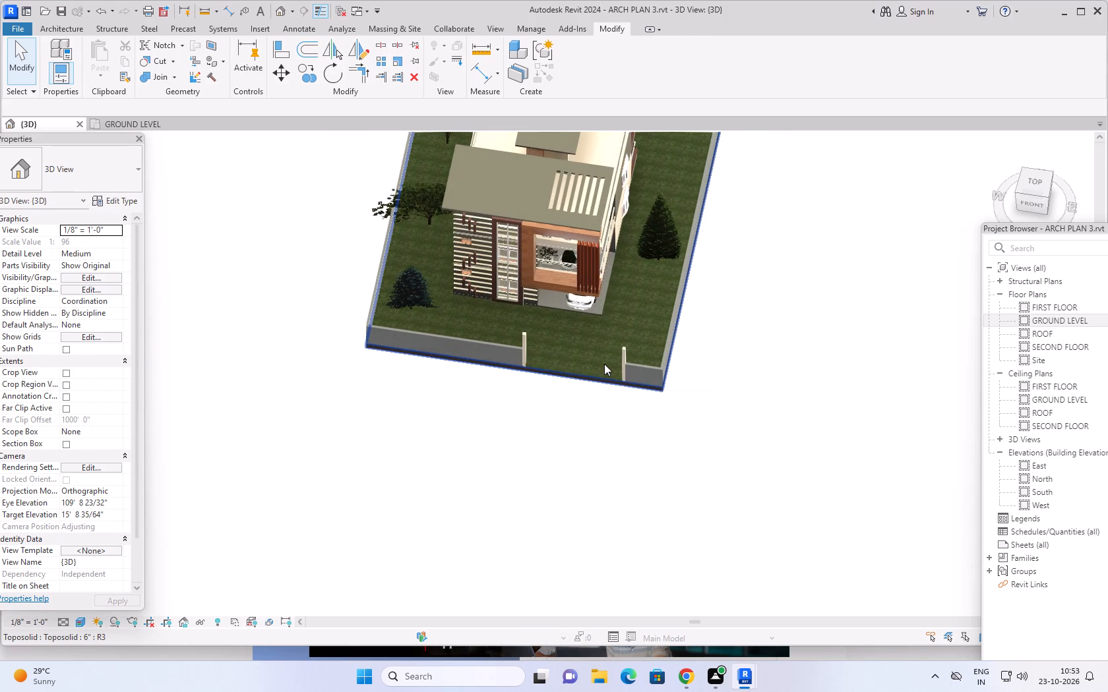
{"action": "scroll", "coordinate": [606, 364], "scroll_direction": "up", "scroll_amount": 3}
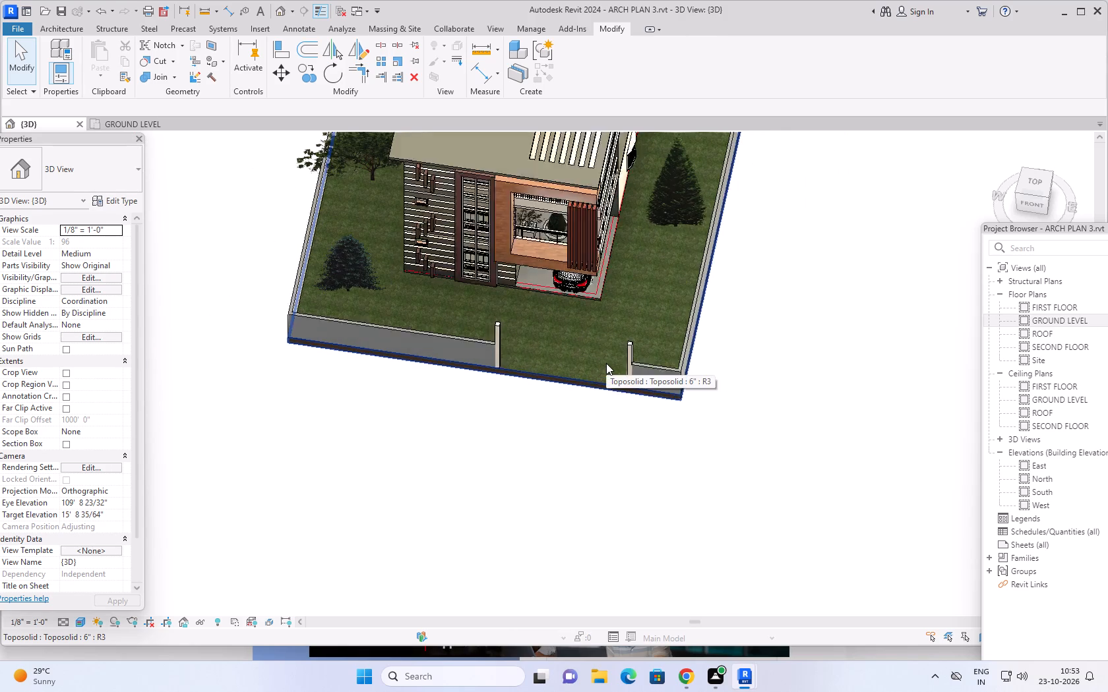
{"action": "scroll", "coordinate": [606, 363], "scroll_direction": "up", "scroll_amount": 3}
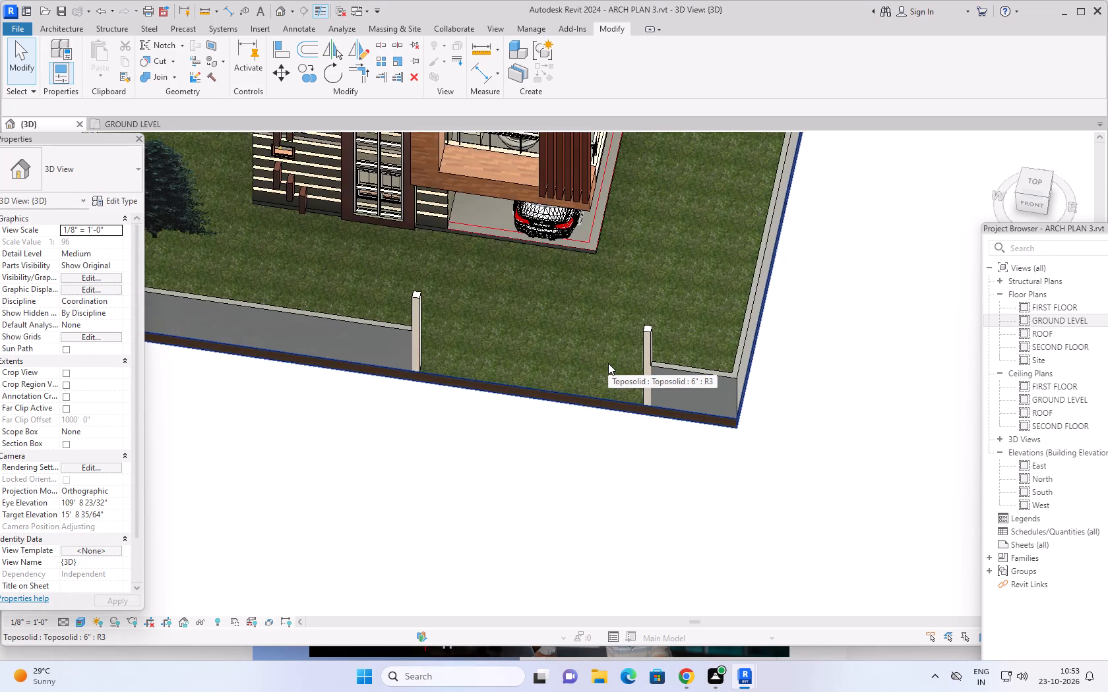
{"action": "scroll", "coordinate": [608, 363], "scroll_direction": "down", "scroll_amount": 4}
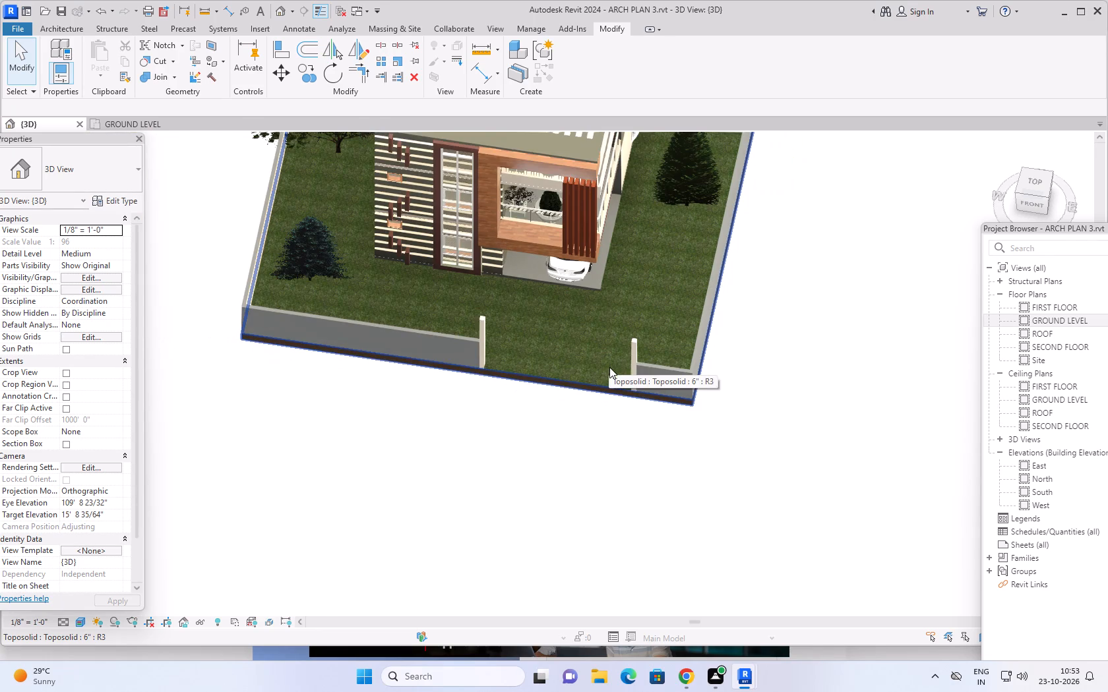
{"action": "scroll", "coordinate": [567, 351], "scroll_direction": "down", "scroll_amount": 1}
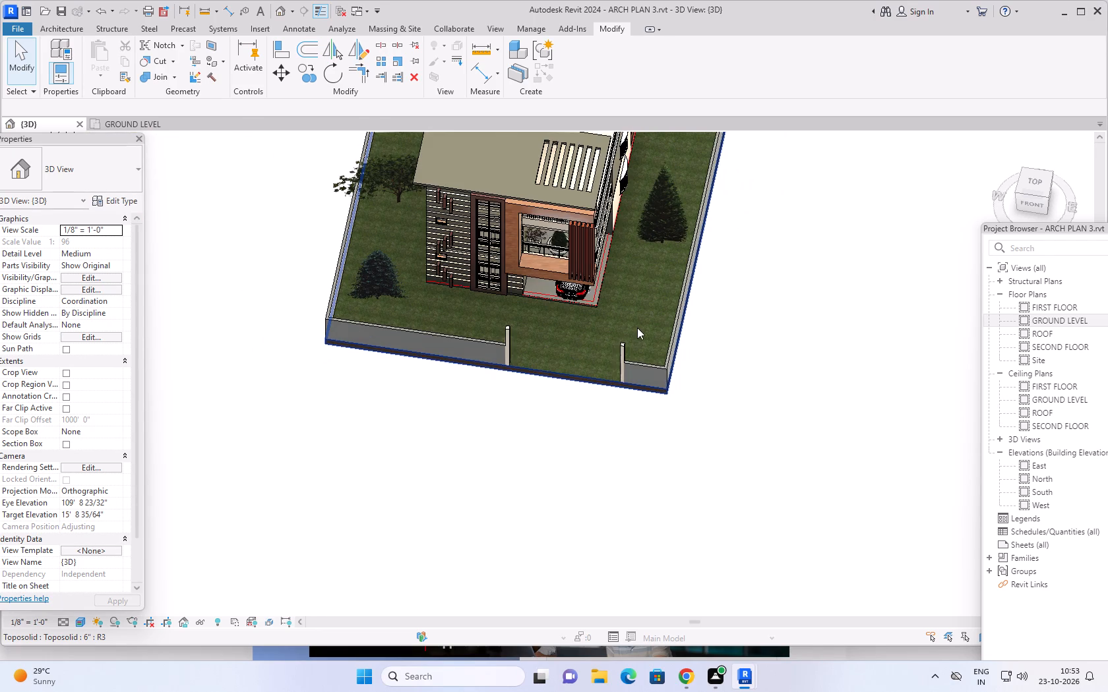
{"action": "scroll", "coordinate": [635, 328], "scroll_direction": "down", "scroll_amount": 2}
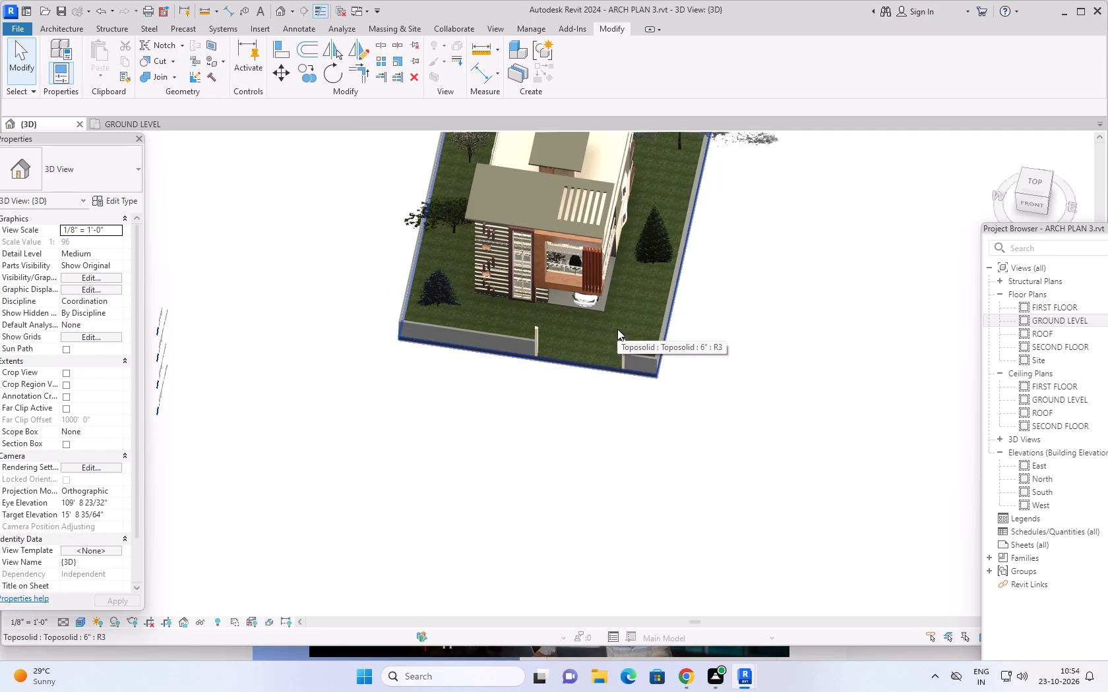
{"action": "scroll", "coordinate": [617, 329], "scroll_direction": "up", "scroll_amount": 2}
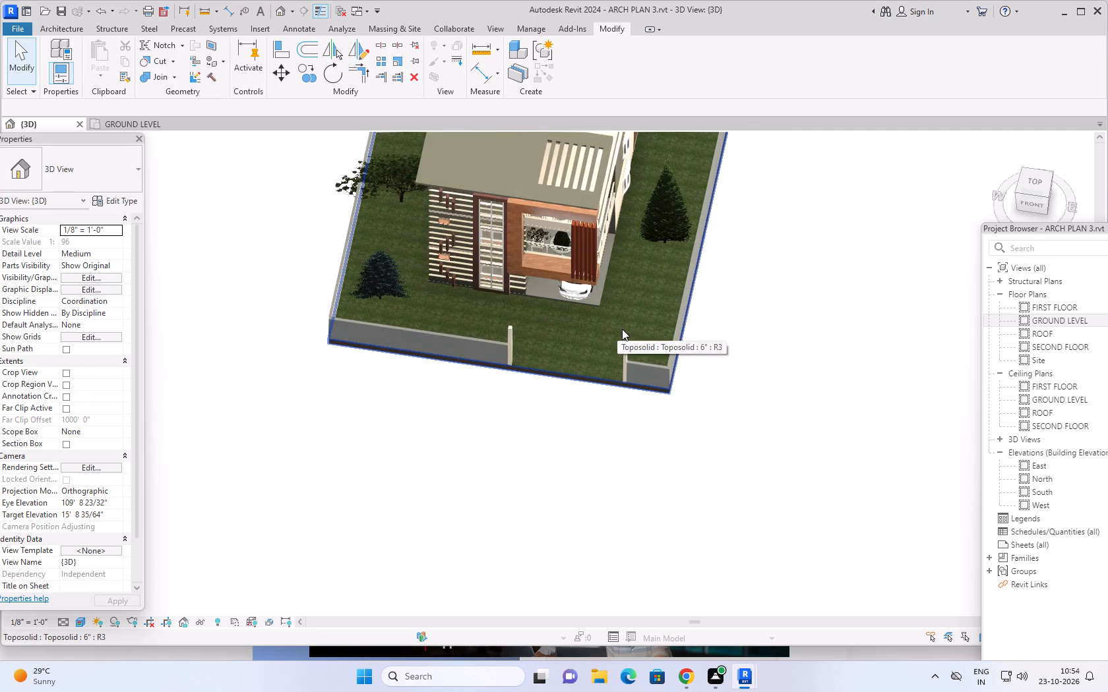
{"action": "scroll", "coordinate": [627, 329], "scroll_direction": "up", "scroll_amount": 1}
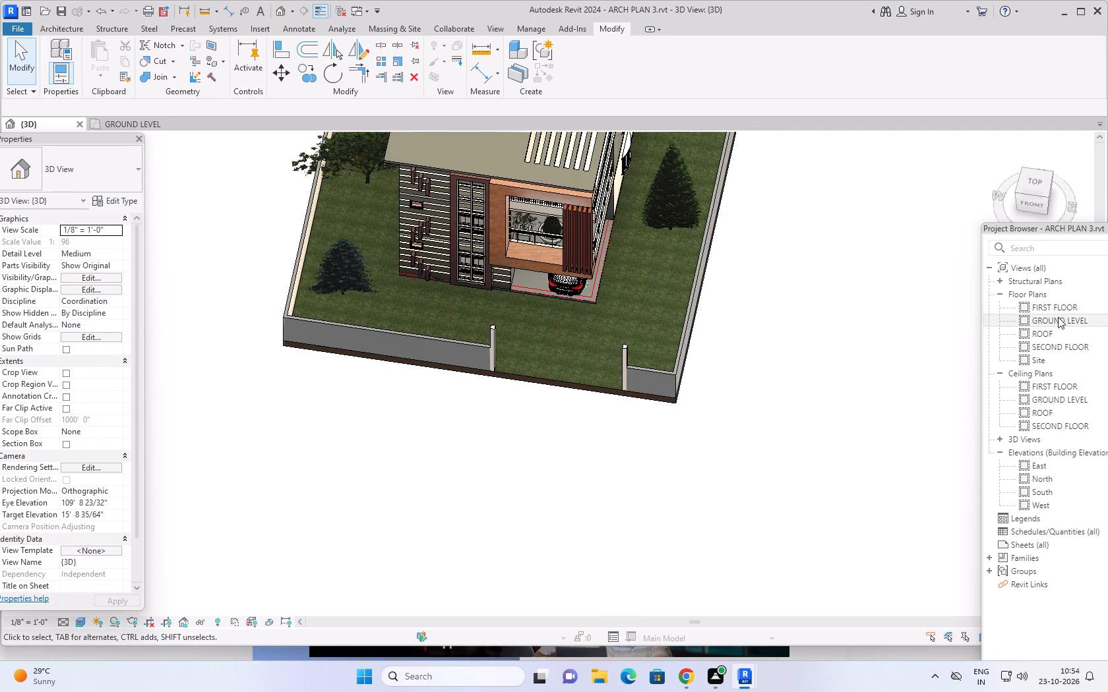
Open the FIRST FLOOR plan and compare it with the GROUND LEVEL plan, ending on GROUND LEVEL.
{"action": "double_click", "coordinate": [1045, 304]}
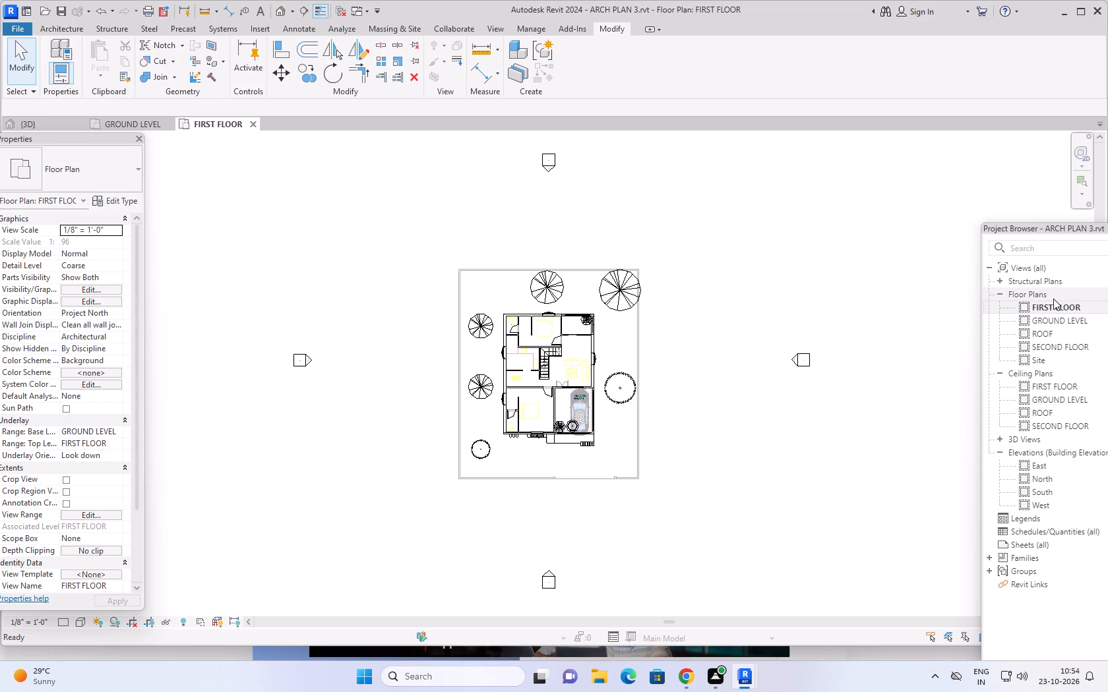
{"action": "scroll", "coordinate": [746, 439], "scroll_direction": "down", "scroll_amount": 2}
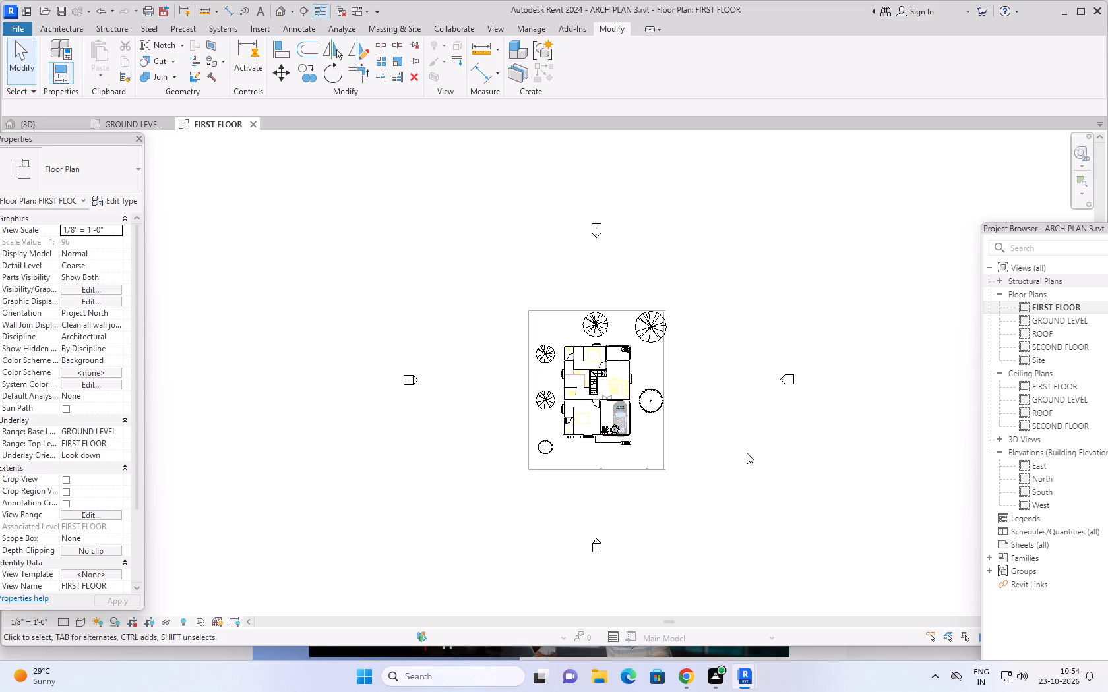
{"action": "middle_click_drag", "start_coordinate": [747, 453], "coordinate": [757, 432], "text": "shift"}
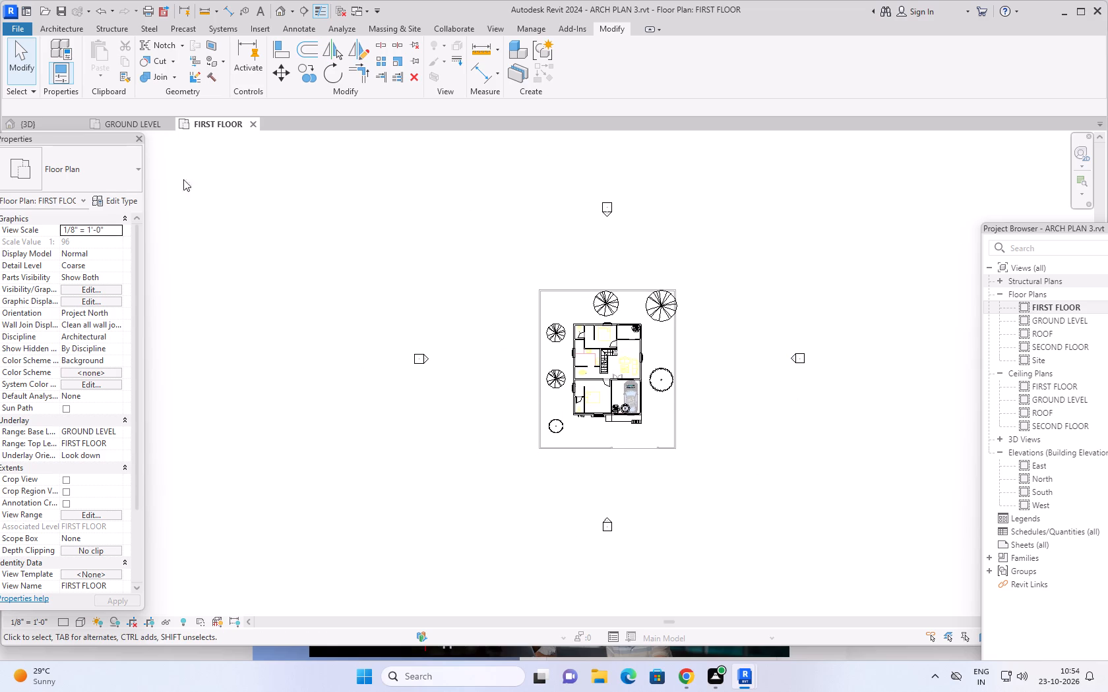
{"action": "left_click", "coordinate": [135, 119]}
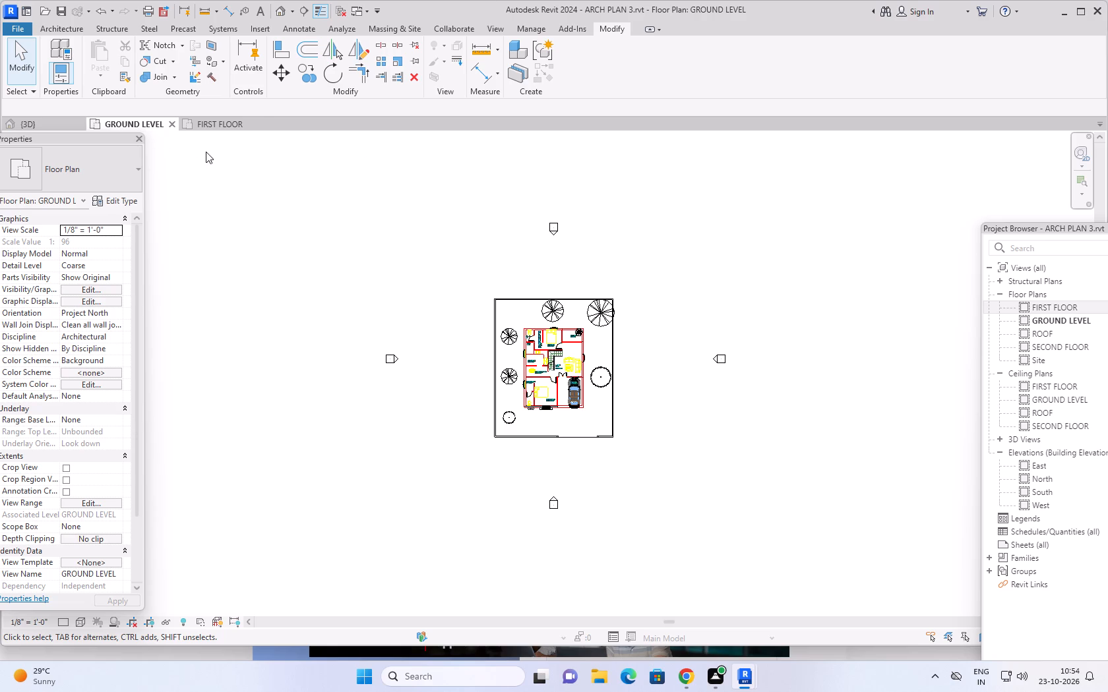
{"action": "left_click", "coordinate": [214, 121]}
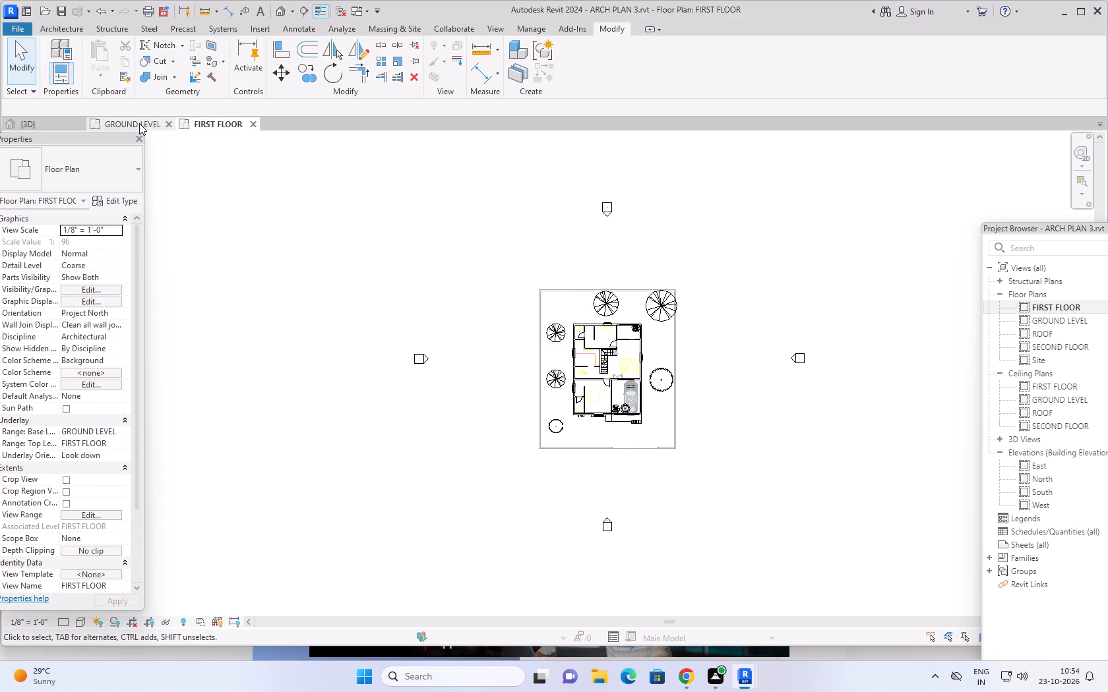
{"action": "left_click", "coordinate": [139, 123]}
{"action": "scroll", "coordinate": [414, 229], "scroll_direction": "down", "scroll_amount": 1}
{"action": "middle_click_drag", "start_coordinate": [593, 238], "coordinate": [594, 217]}
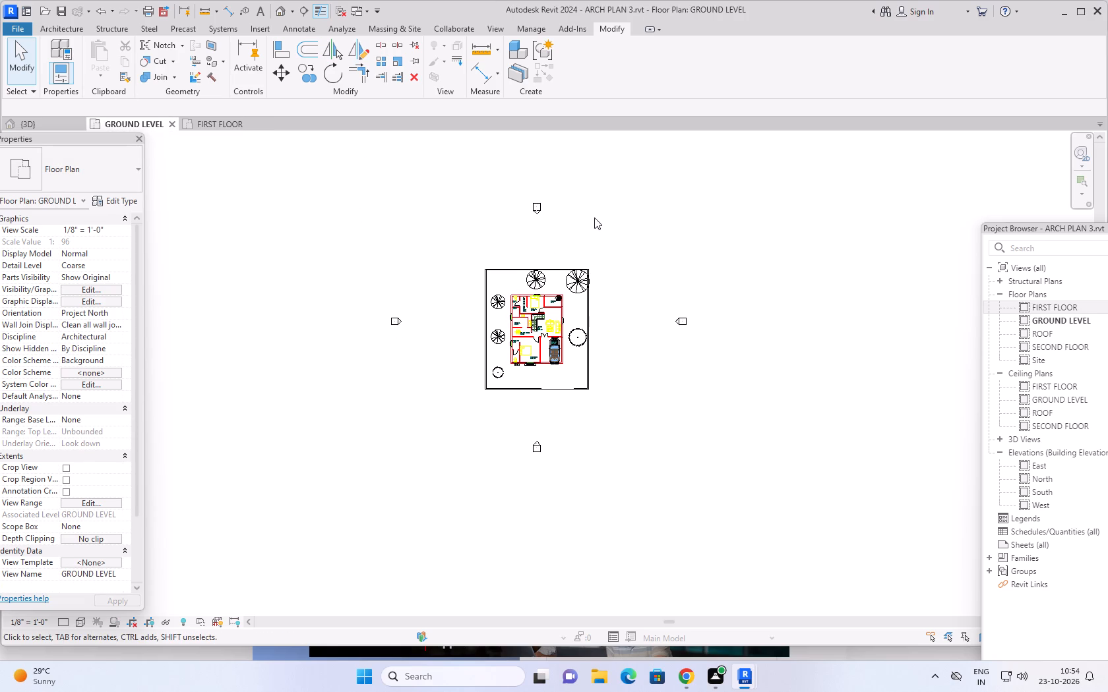
Return to the 3D view and examine the house front and the entrance opening between the two columns from several angles.
{"action": "middle_click_drag", "start_coordinate": [604, 206], "coordinate": [600, 223]}
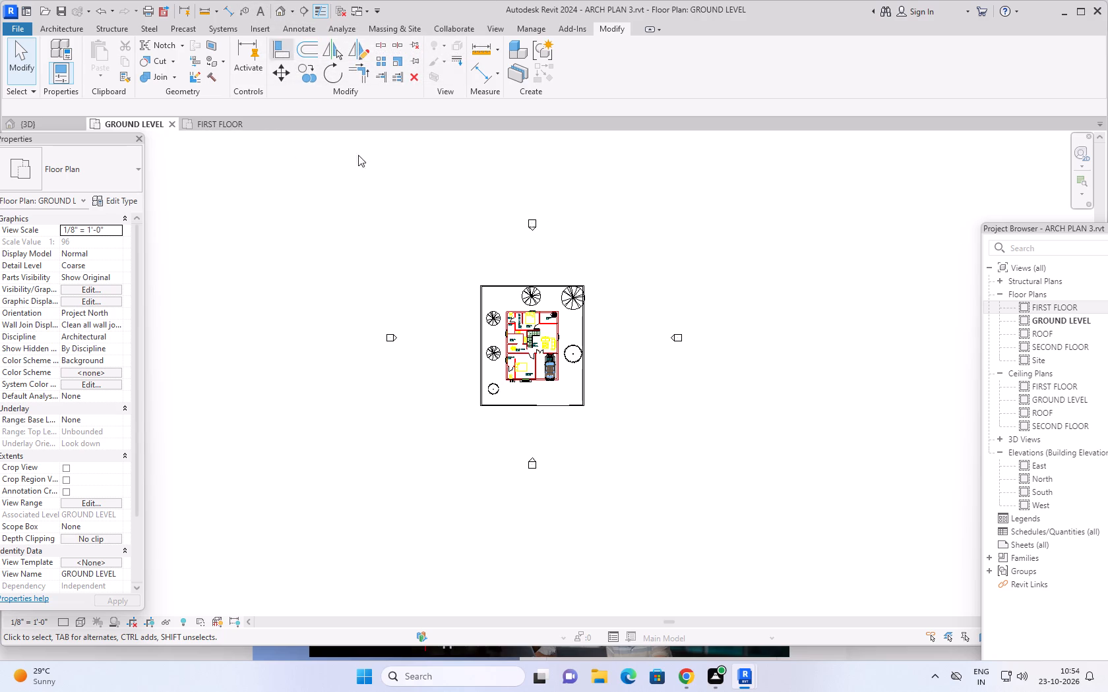
{"action": "middle_click_drag", "start_coordinate": [652, 238], "coordinate": [652, 248]}
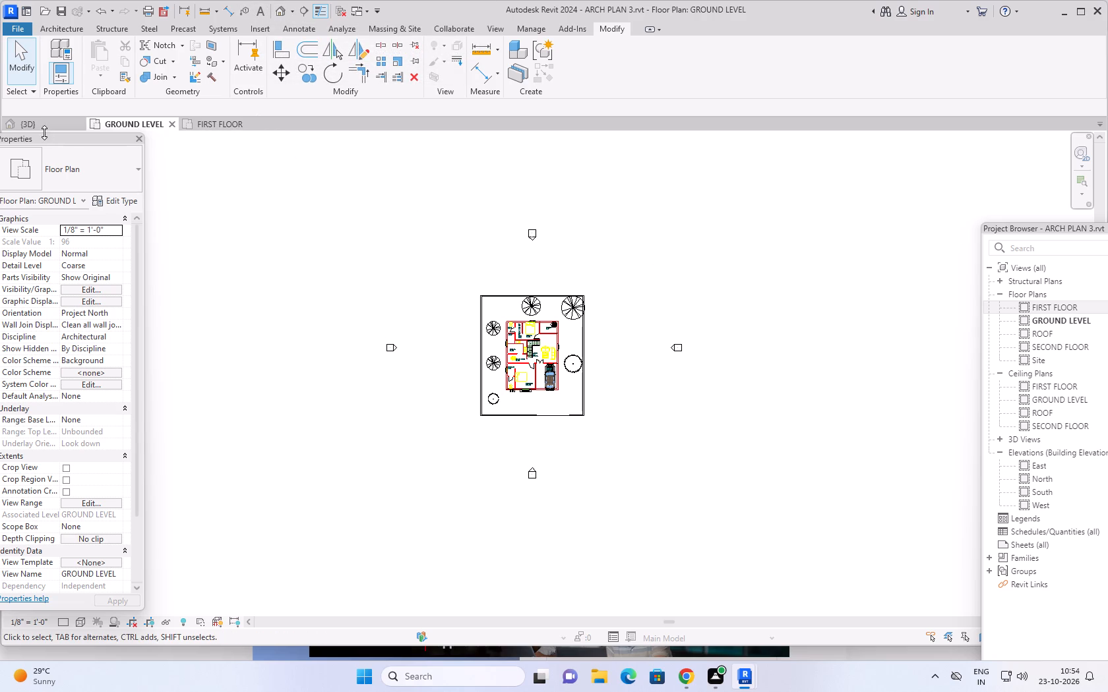
{"action": "left_click", "coordinate": [42, 127]}
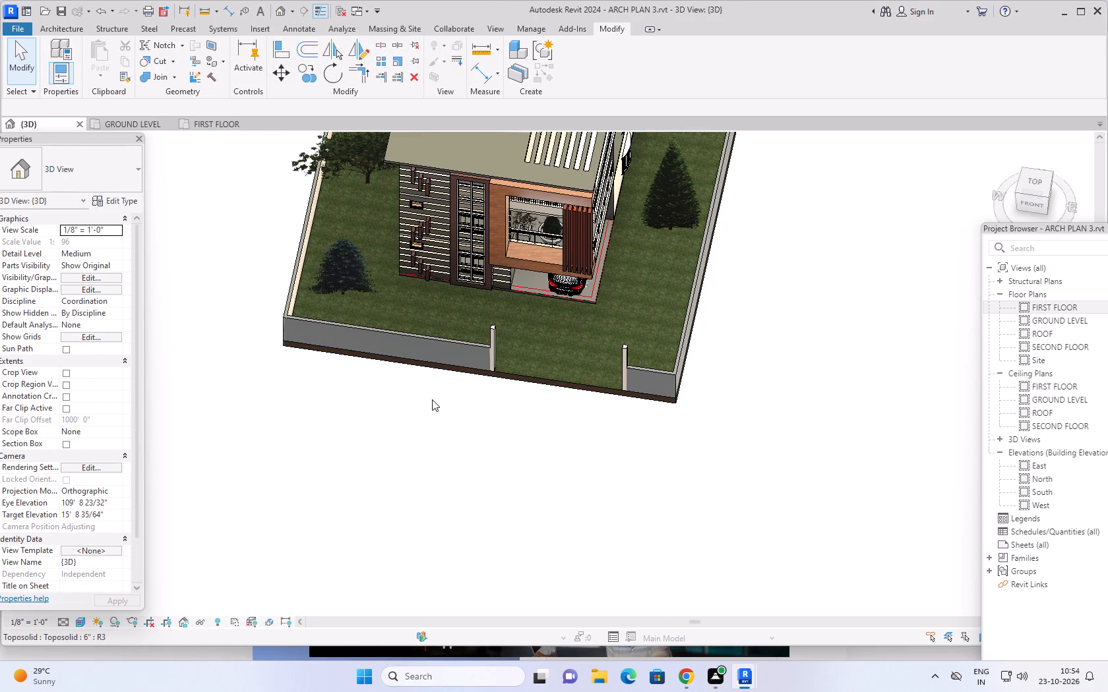
{"action": "middle_click_drag", "start_coordinate": [434, 402], "coordinate": [541, 293], "text": "shift"}
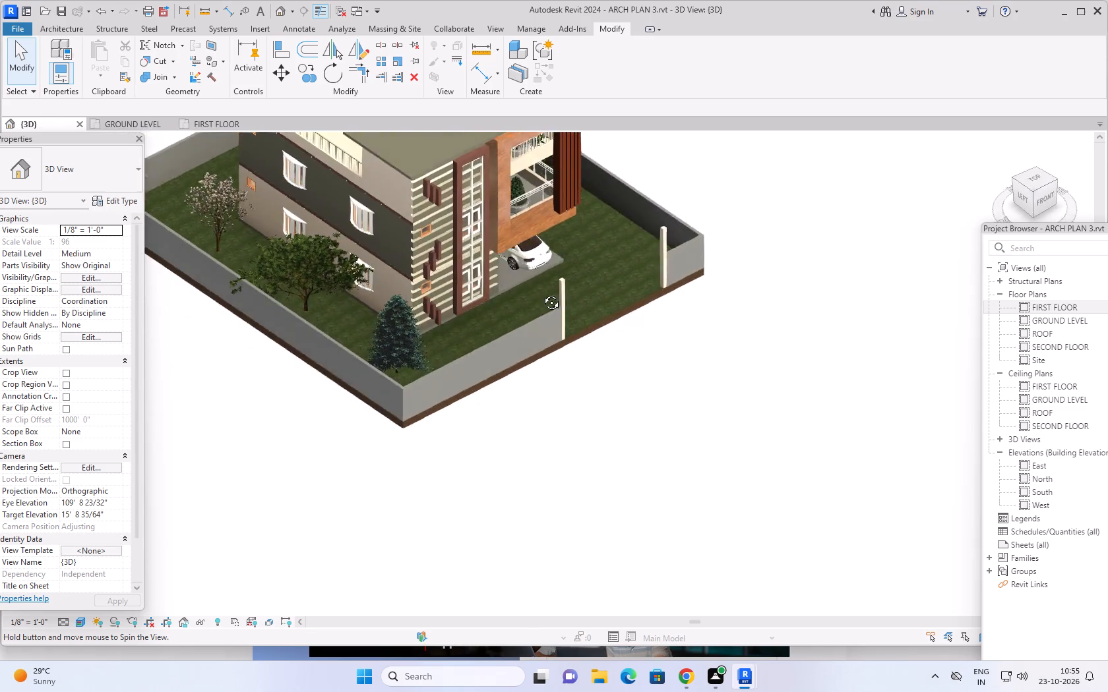
{"action": "middle_click_drag", "start_coordinate": [541, 293], "coordinate": [421, 210], "text": "shift"}
{"action": "scroll", "coordinate": [489, 276], "scroll_direction": "down", "scroll_amount": 4}
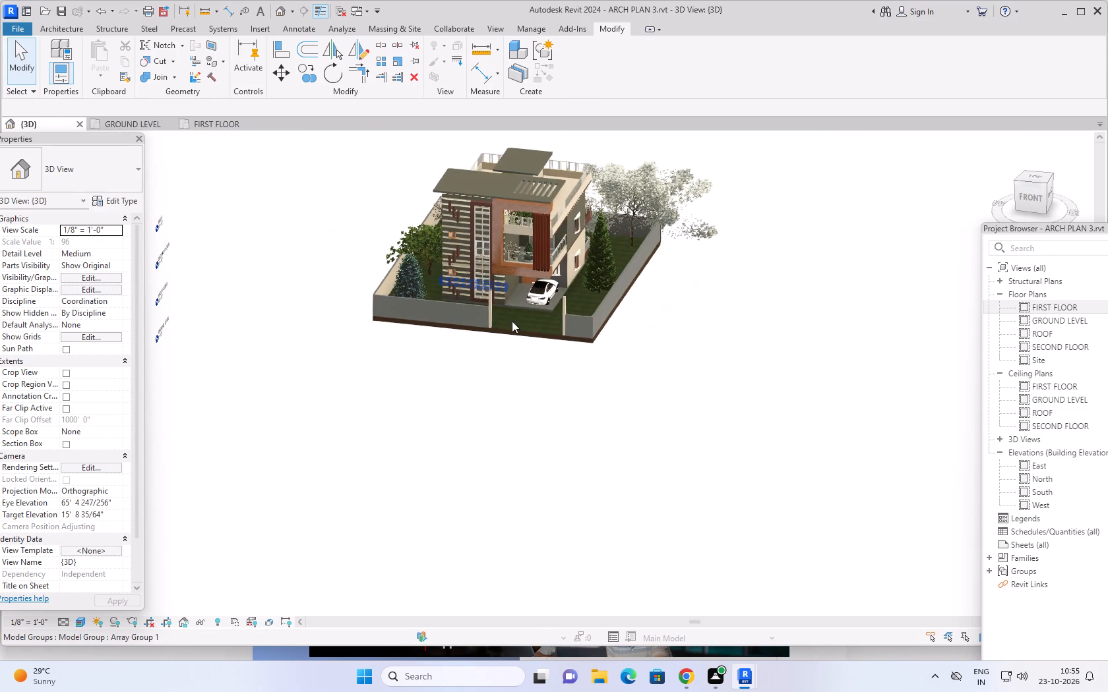
{"action": "middle_click_drag", "start_coordinate": [518, 370], "coordinate": [605, 347]}
{"action": "middle_click_drag", "start_coordinate": [608, 341], "coordinate": [537, 468]}
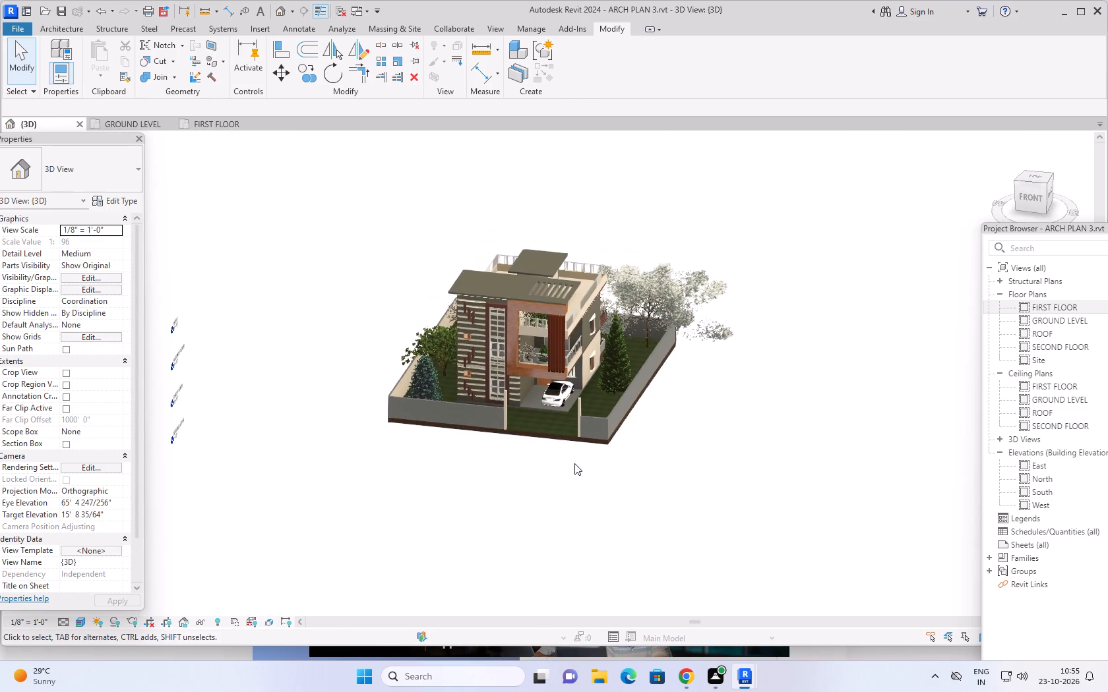
{"action": "middle_click_drag", "start_coordinate": [586, 462], "coordinate": [782, 386]}
{"action": "scroll", "coordinate": [626, 455], "scroll_direction": "up", "scroll_amount": 1, "text": "shift"}
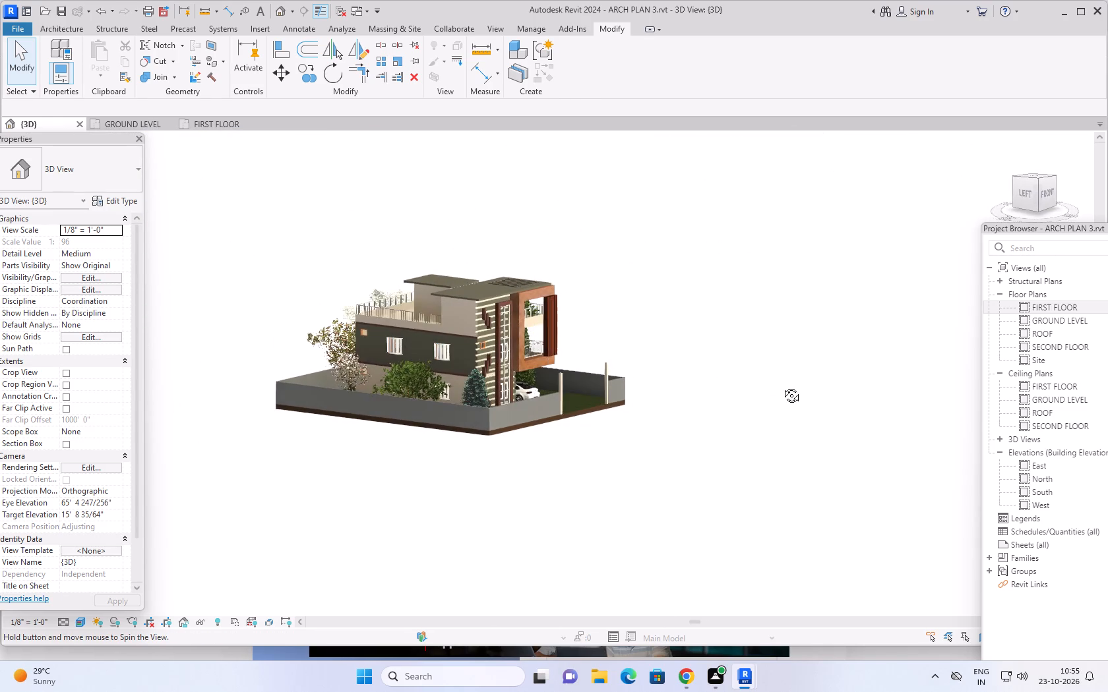
{"action": "middle_click_drag", "start_coordinate": [782, 386], "coordinate": [782, 386]}
{"action": "middle_click_drag", "start_coordinate": [629, 329], "coordinate": [706, 333]}
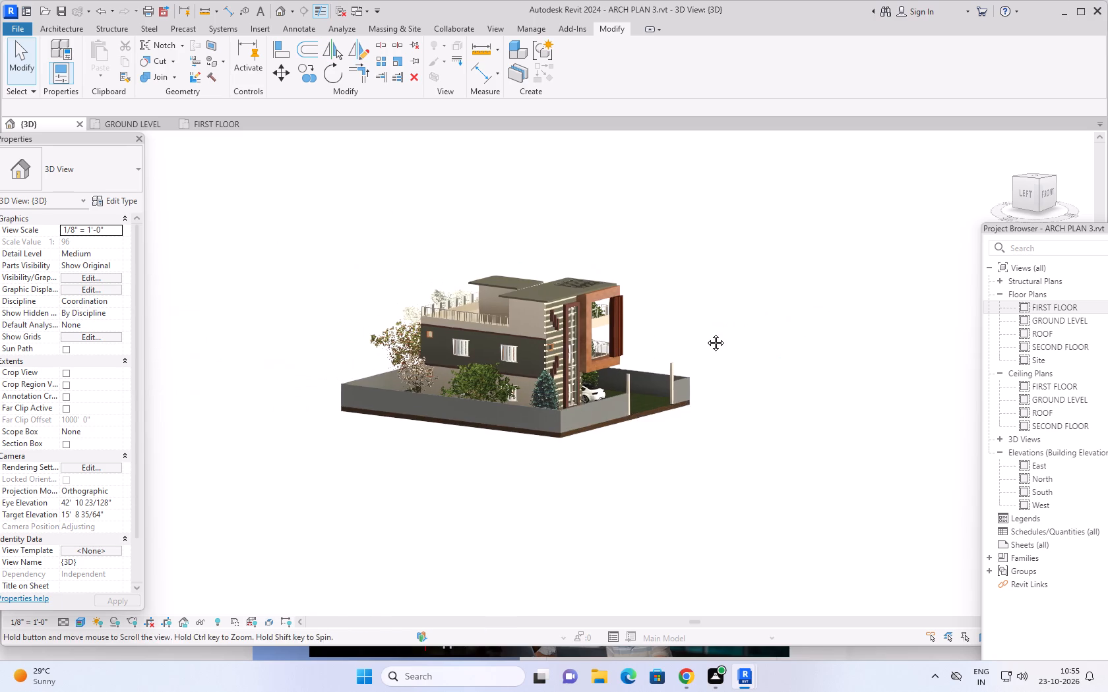
{"action": "middle_click_drag", "start_coordinate": [706, 333], "coordinate": [708, 335]}
{"action": "middle_click_drag", "start_coordinate": [708, 350], "coordinate": [343, 362], "text": "shift"}
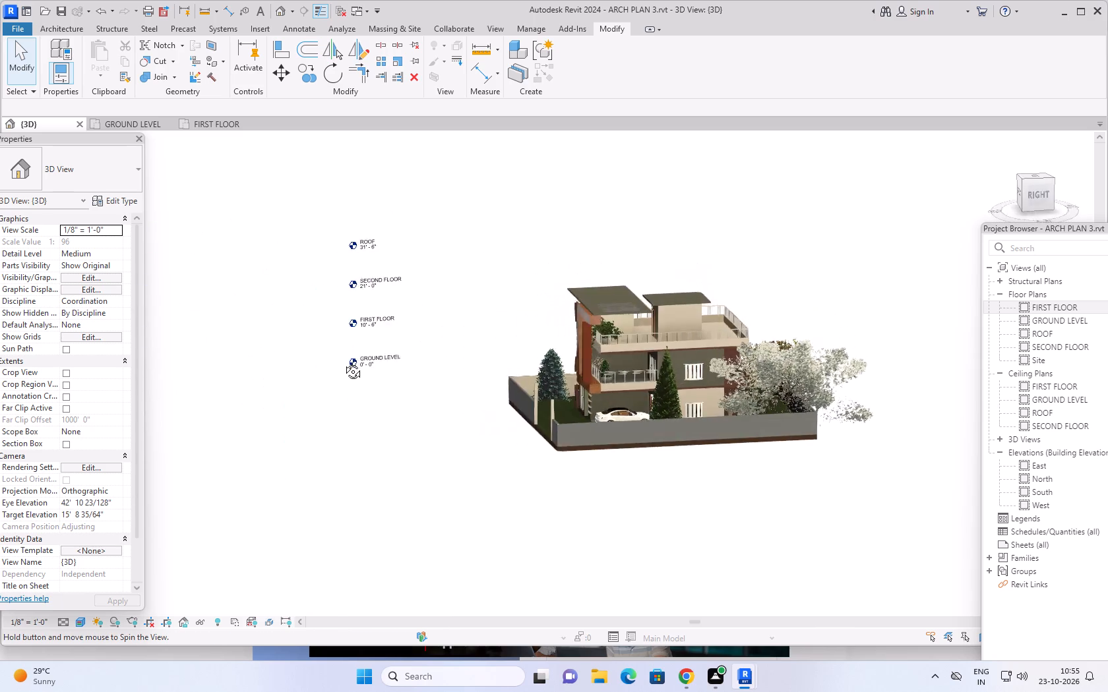
{"action": "middle_click_drag", "start_coordinate": [343, 362], "coordinate": [725, 401], "text": "shift"}
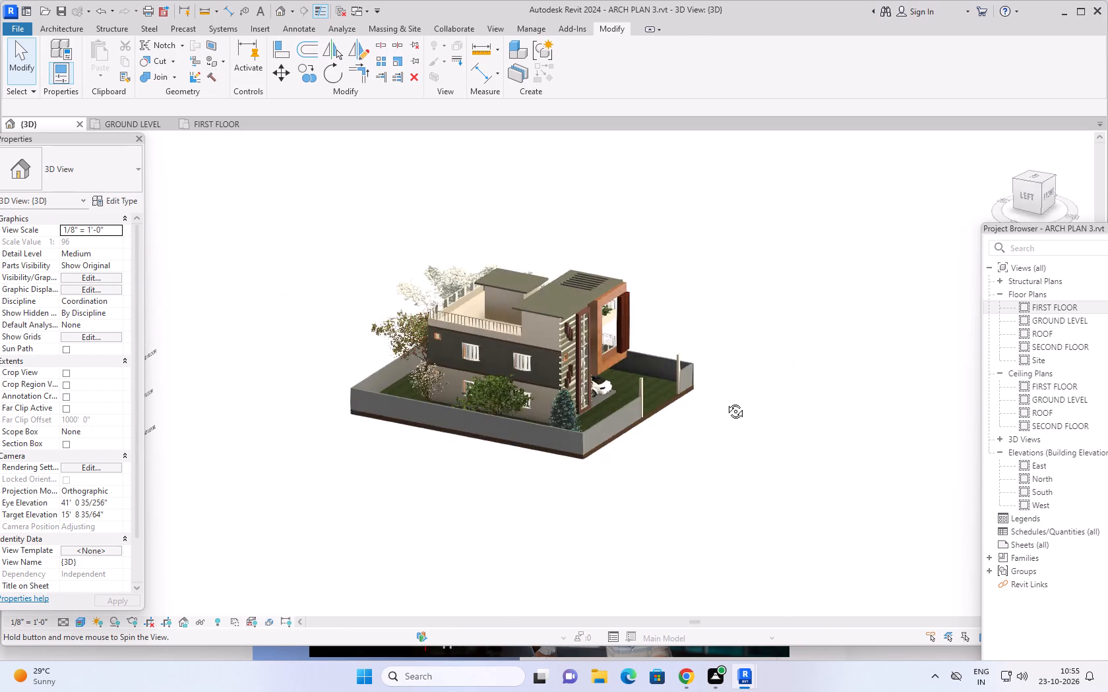
{"action": "middle_click_drag", "start_coordinate": [725, 401], "coordinate": [724, 364], "text": "shift"}
{"action": "scroll", "coordinate": [649, 444], "scroll_direction": "up", "scroll_amount": 4}
{"action": "middle_click_drag", "start_coordinate": [698, 393], "coordinate": [696, 393], "text": "shift"}
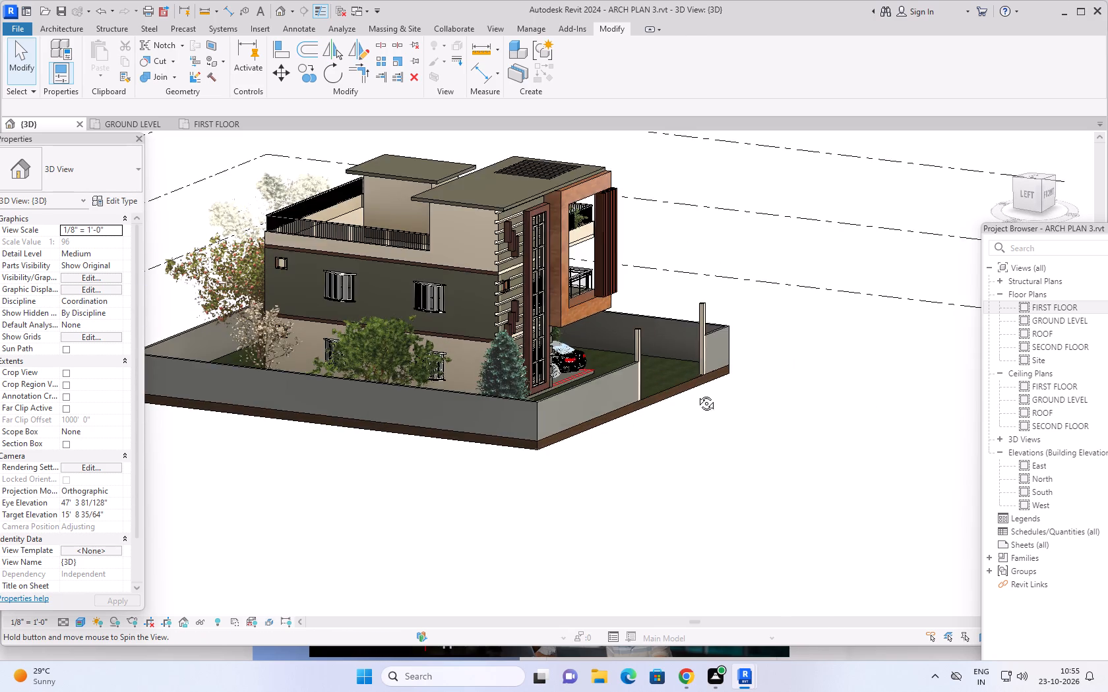
{"action": "middle_click_drag", "start_coordinate": [696, 393], "coordinate": [588, 403], "text": "shift"}
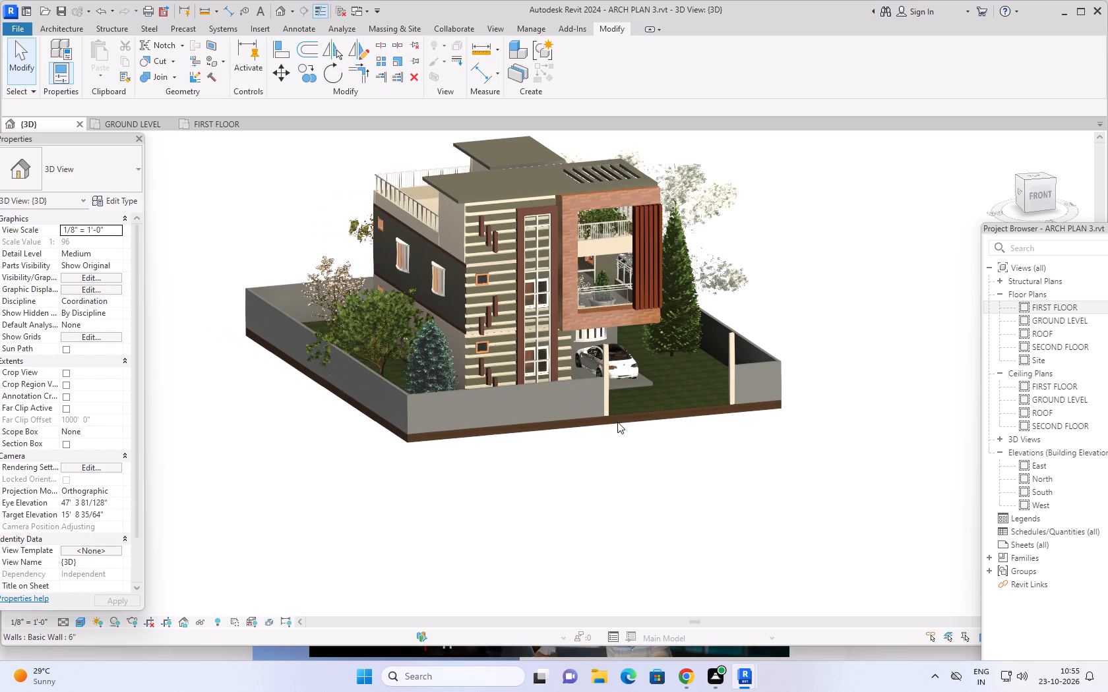
{"action": "scroll", "coordinate": [626, 422], "scroll_direction": "up", "scroll_amount": 3}
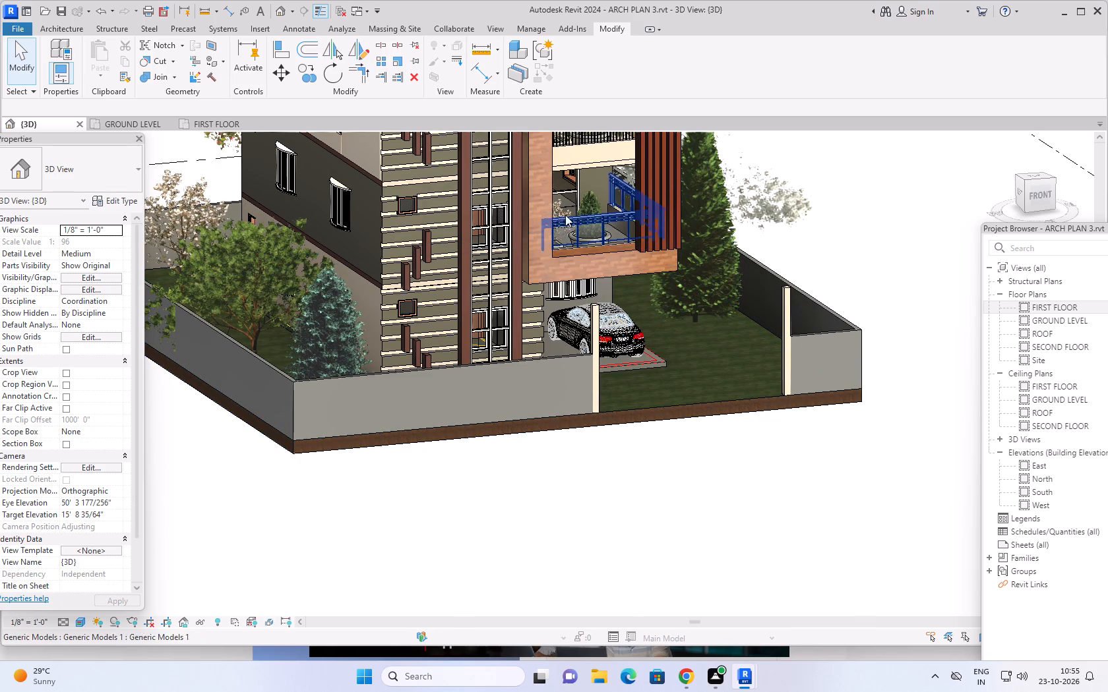
Open the front façade's generic model, with its frame and vertical fins, for in-place editing.
{"action": "left_click", "coordinate": [65, 28]}
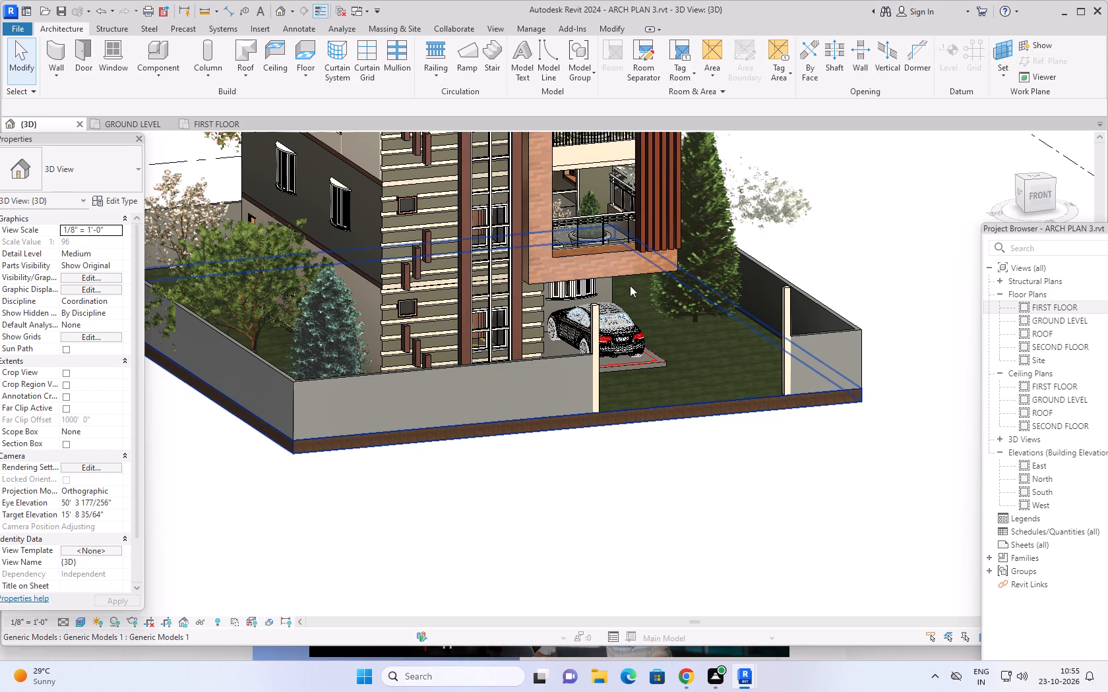
{"action": "key", "text": "Escape"}
{"action": "left_click", "coordinate": [615, 255]}
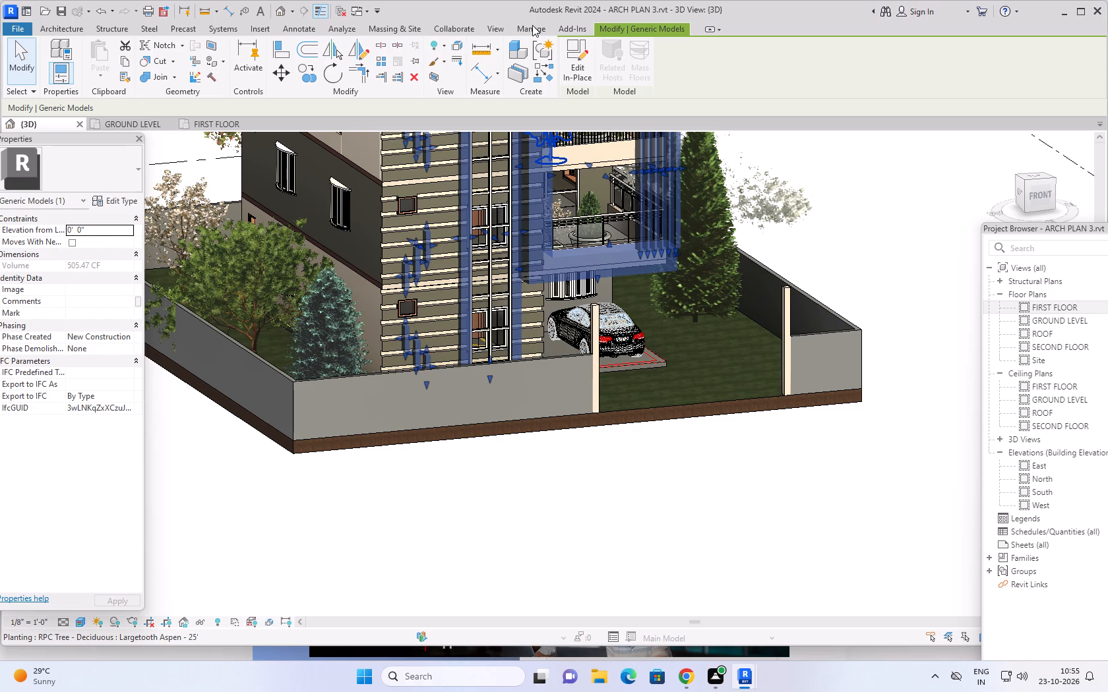
{"action": "left_click", "coordinate": [581, 74]}
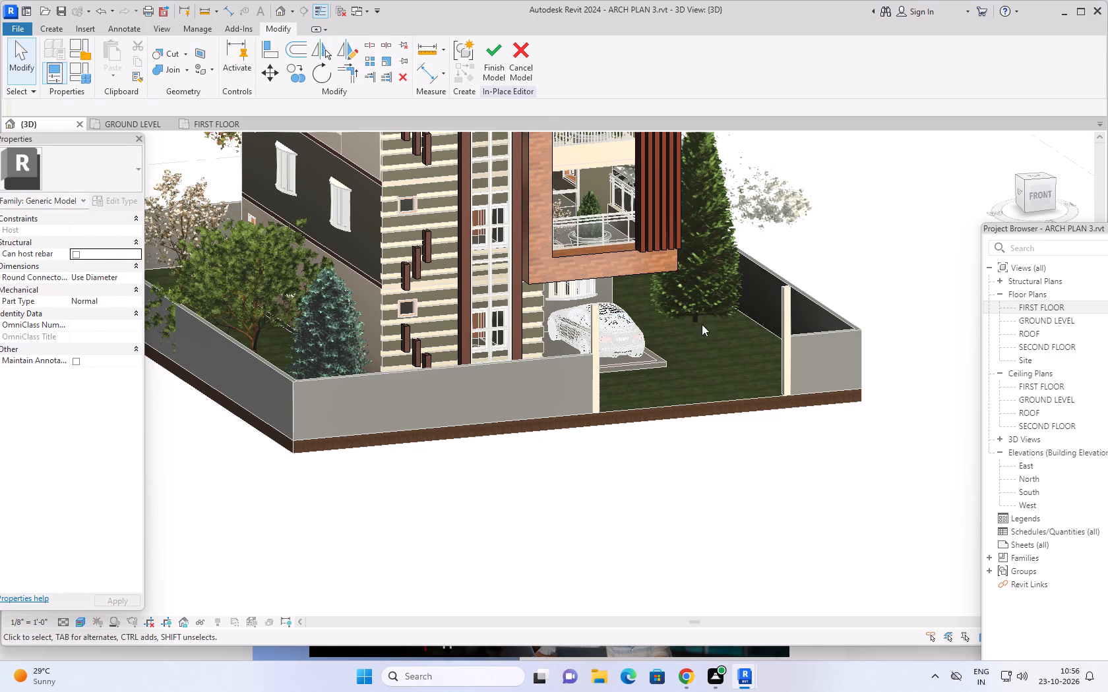
Examine the entrance opening, its two columns and the front façade from several angles within the in-place editor.
{"action": "middle_click_drag", "start_coordinate": [665, 470], "coordinate": [660, 481]}
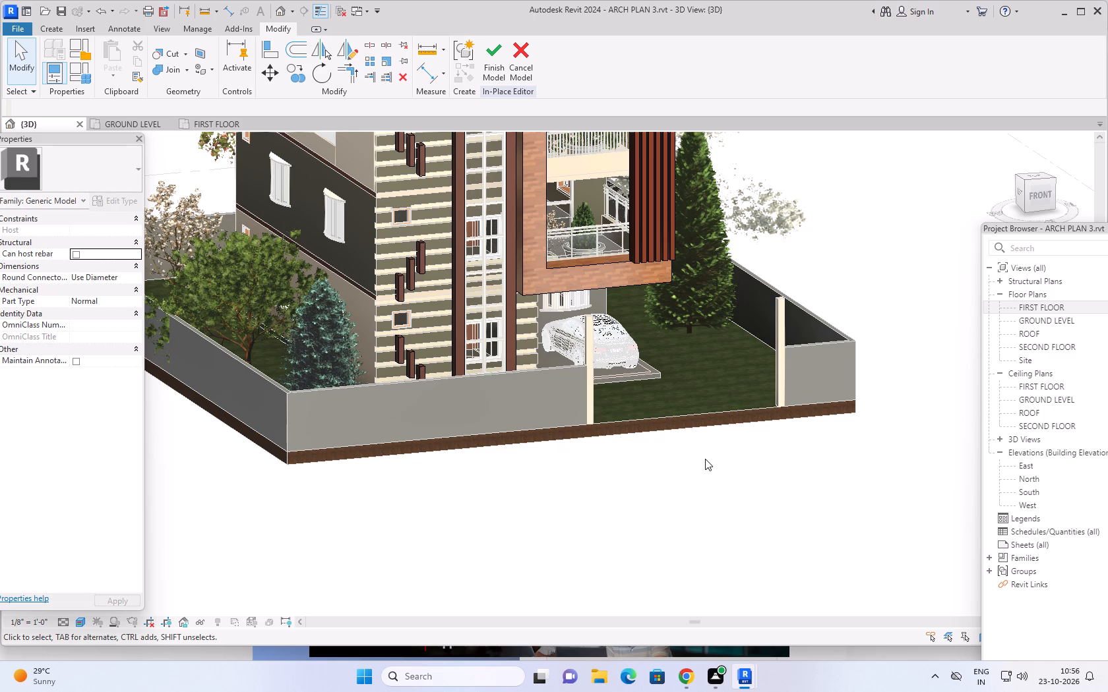
{"action": "middle_click_drag", "start_coordinate": [707, 460], "coordinate": [478, 511], "text": "shift"}
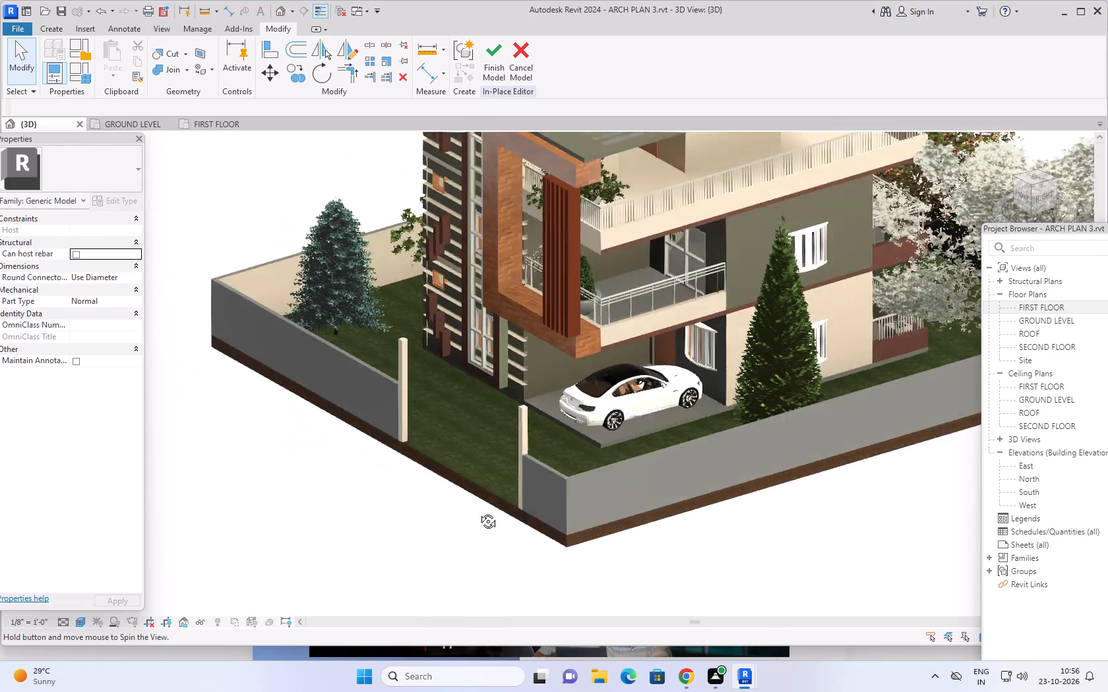
{"action": "middle_click_drag", "start_coordinate": [478, 511], "coordinate": [694, 528], "text": "shift"}
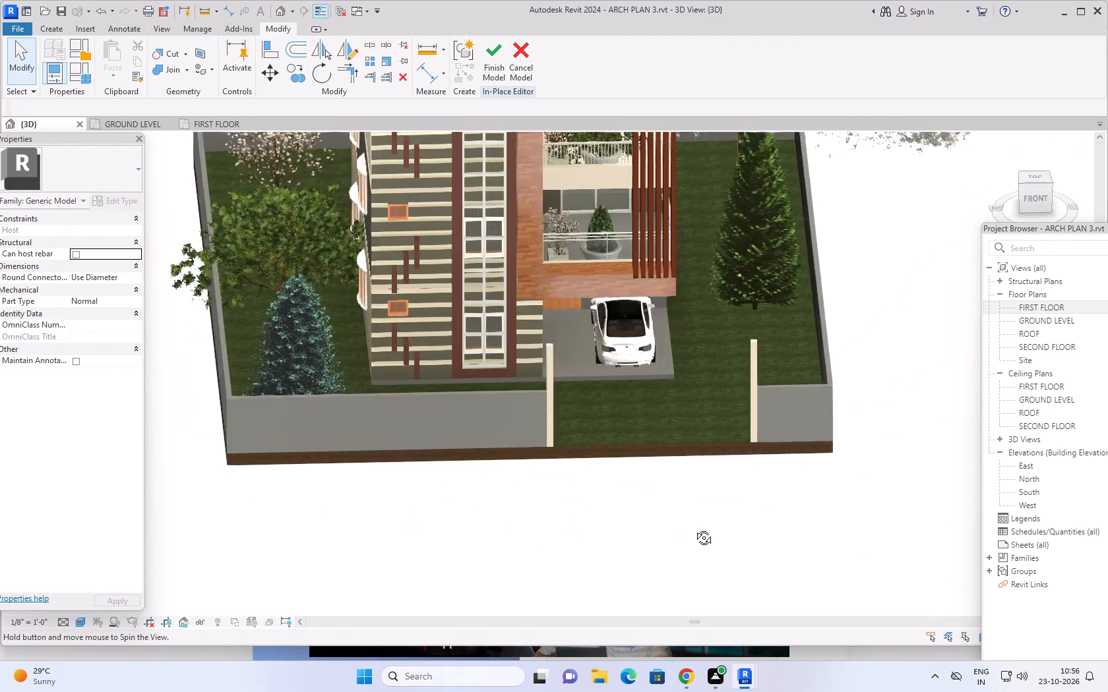
{"action": "middle_click_drag", "start_coordinate": [694, 528], "coordinate": [746, 515], "text": "shift"}
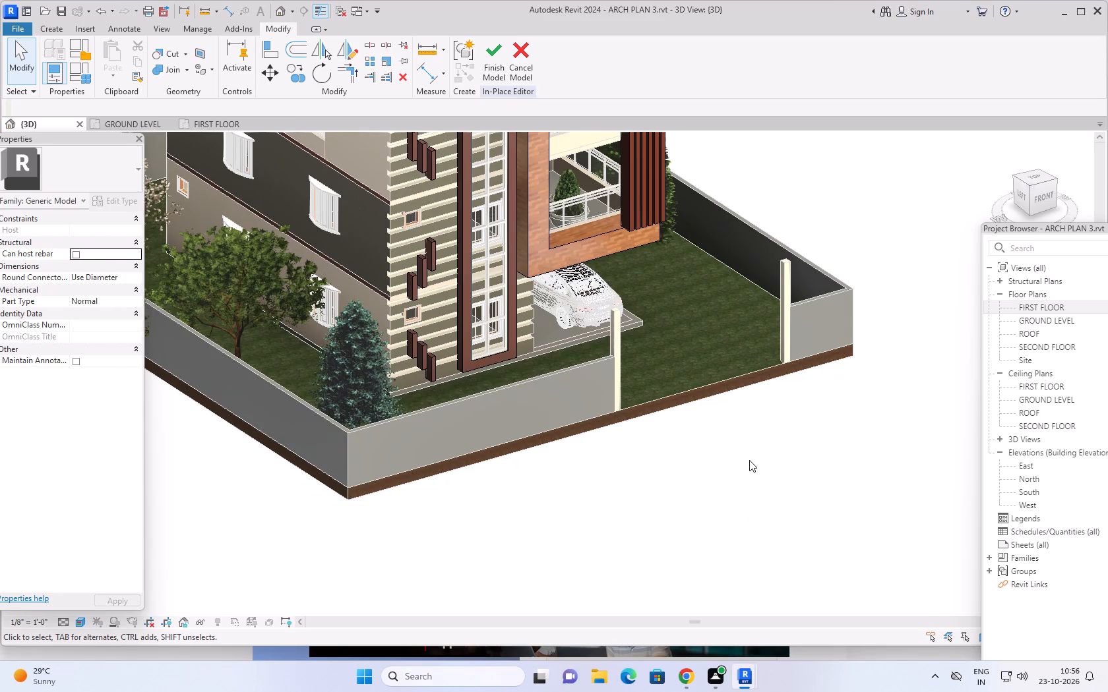
{"action": "scroll", "coordinate": [749, 460], "scroll_direction": "down", "scroll_amount": 1}
{"action": "middle_click_drag", "start_coordinate": [739, 432], "coordinate": [739, 498]}
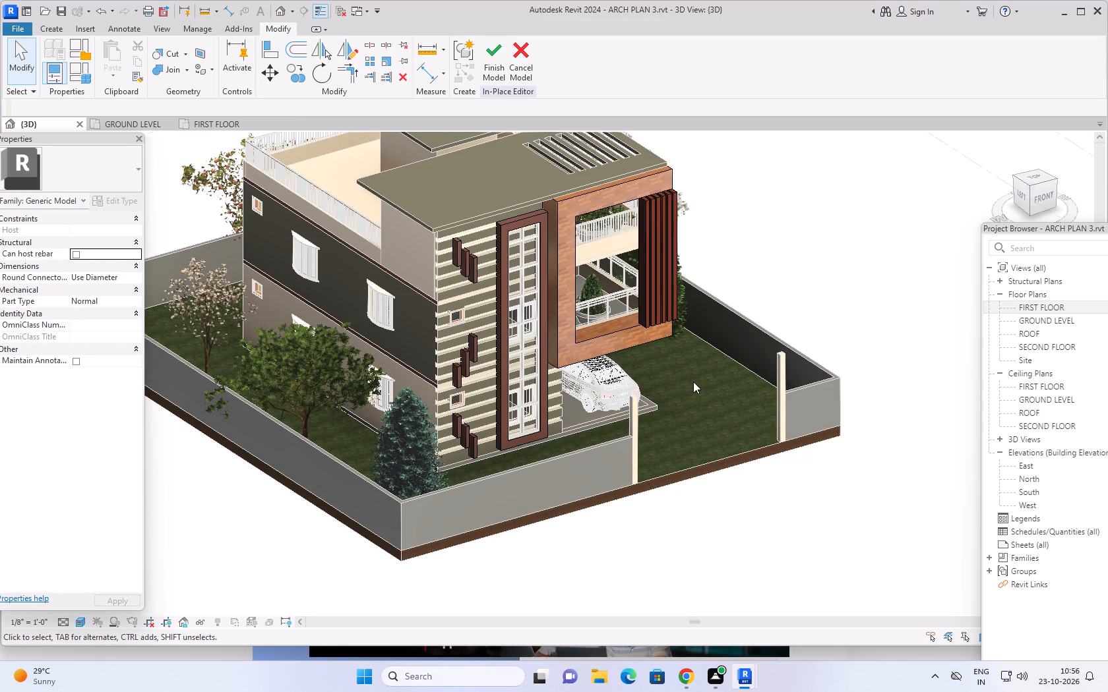
{"action": "middle_click_drag", "start_coordinate": [693, 382], "coordinate": [697, 351], "text": "shift"}
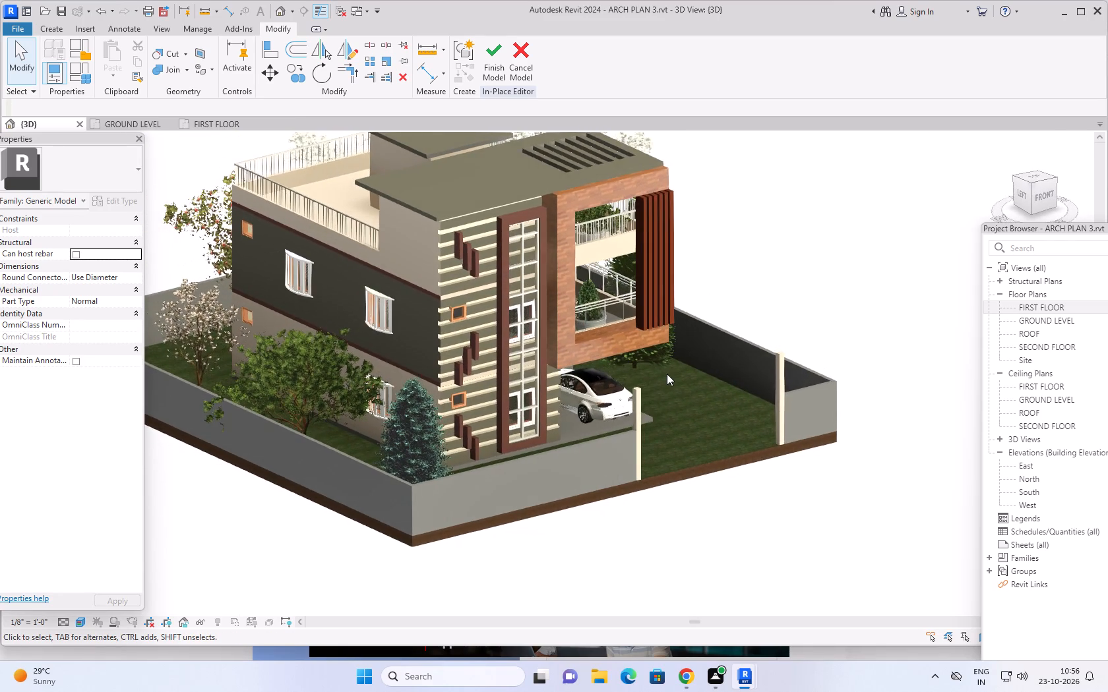
{"action": "scroll", "coordinate": [666, 374], "scroll_direction": "up", "scroll_amount": 3}
{"action": "middle_click_drag", "start_coordinate": [665, 374], "coordinate": [741, 380]}
{"action": "scroll", "coordinate": [741, 380], "scroll_direction": "down", "scroll_amount": 1}
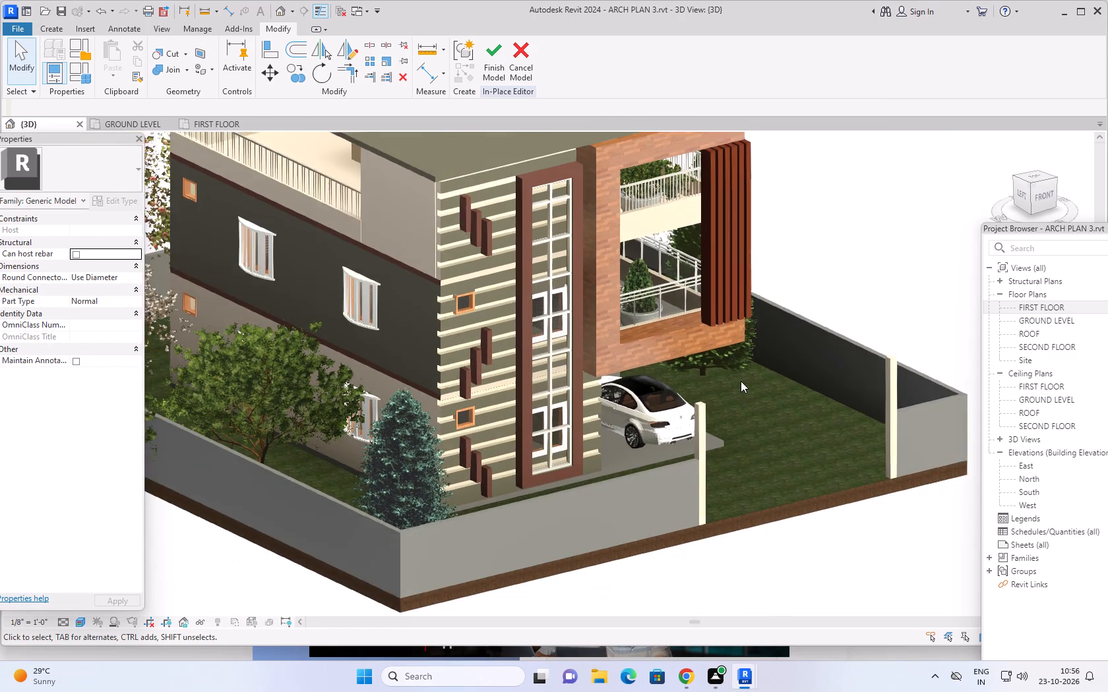
{"action": "scroll", "coordinate": [741, 381], "scroll_direction": "down", "scroll_amount": 3}
{"action": "middle_click_drag", "start_coordinate": [753, 402], "coordinate": [729, 413], "text": "shift"}
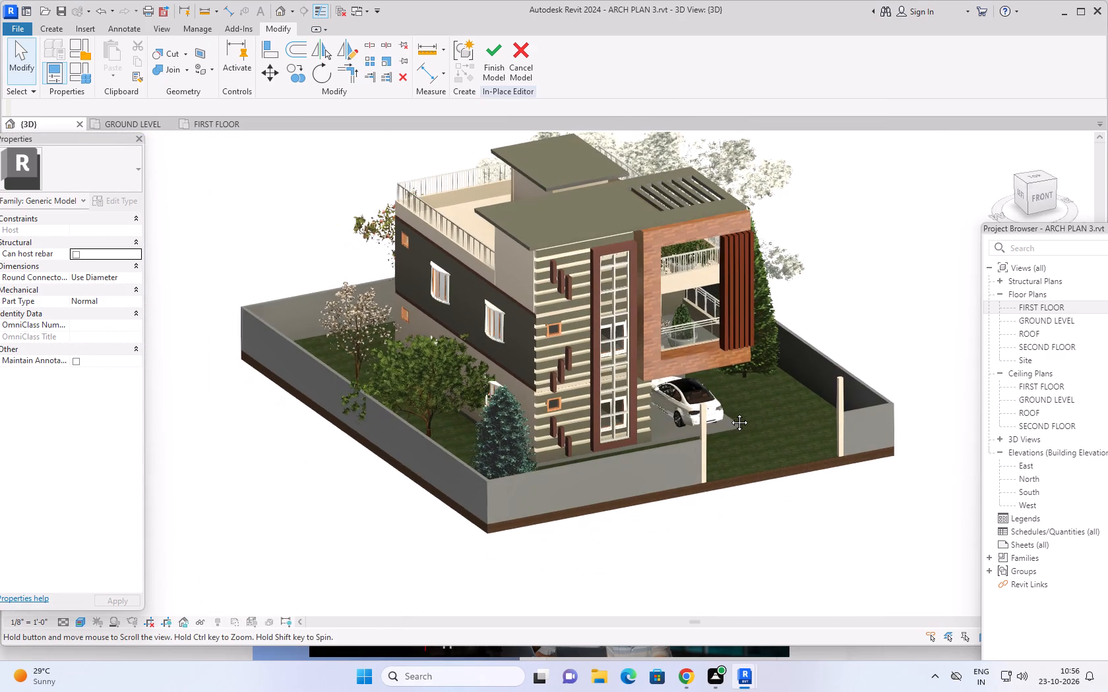
{"action": "middle_click_drag", "start_coordinate": [729, 413], "coordinate": [745, 392], "text": "shift"}
{"action": "scroll", "coordinate": [754, 380], "scroll_direction": "up", "scroll_amount": 2}
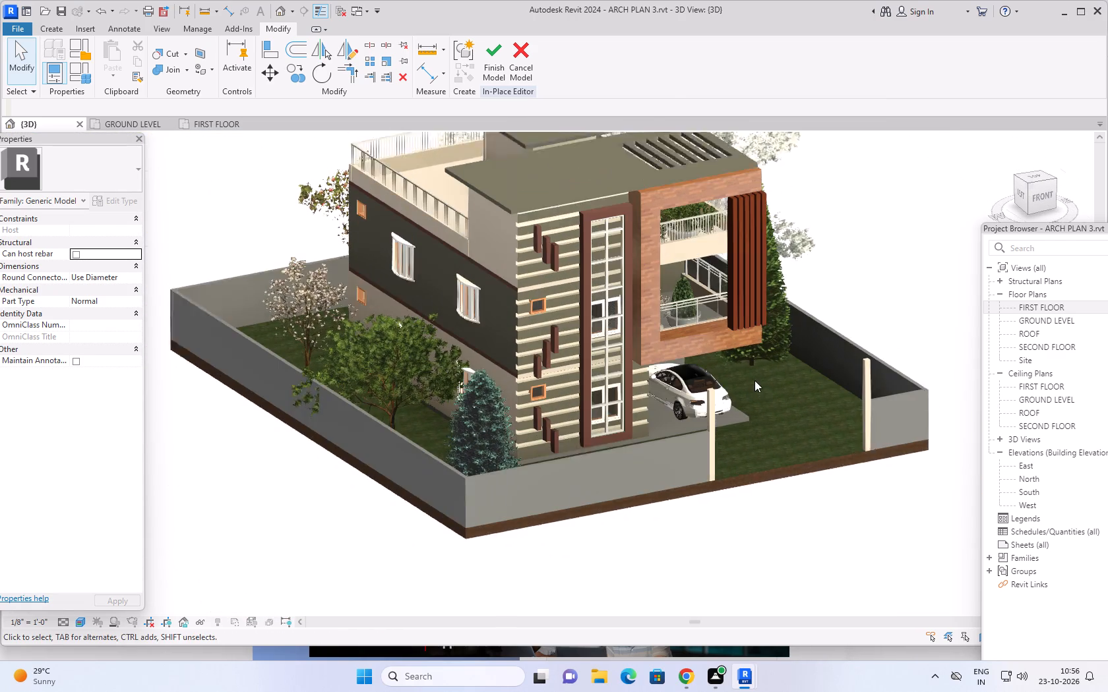
{"action": "middle_click_drag", "start_coordinate": [760, 370], "coordinate": [754, 404]}
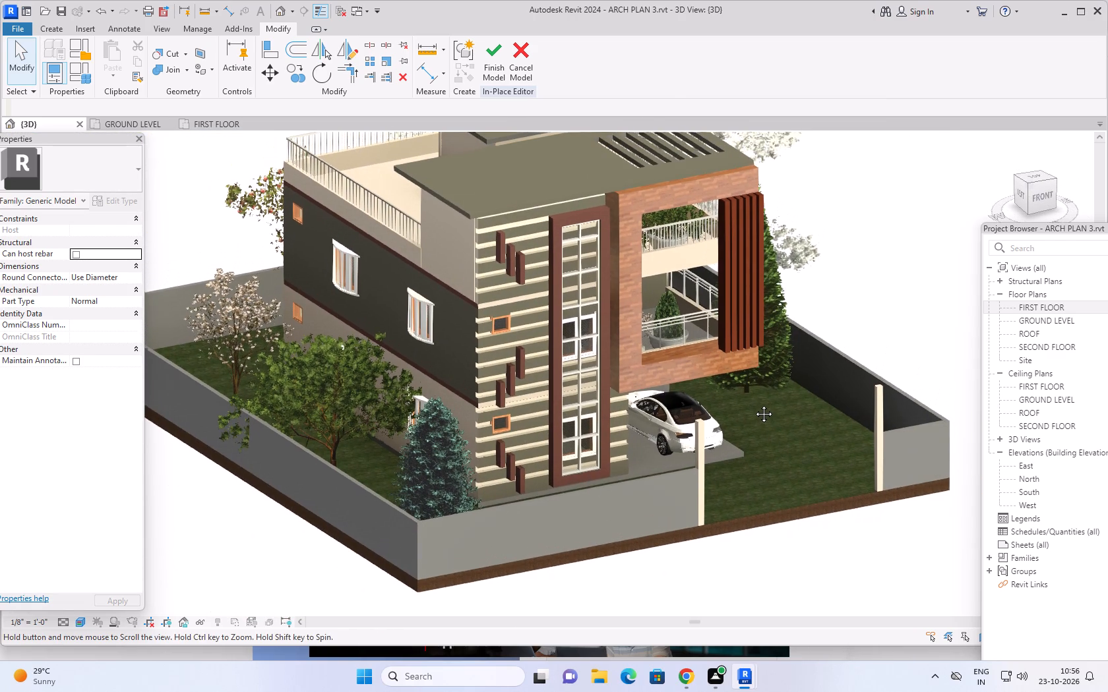
{"action": "middle_click_drag", "start_coordinate": [754, 404], "coordinate": [753, 406]}
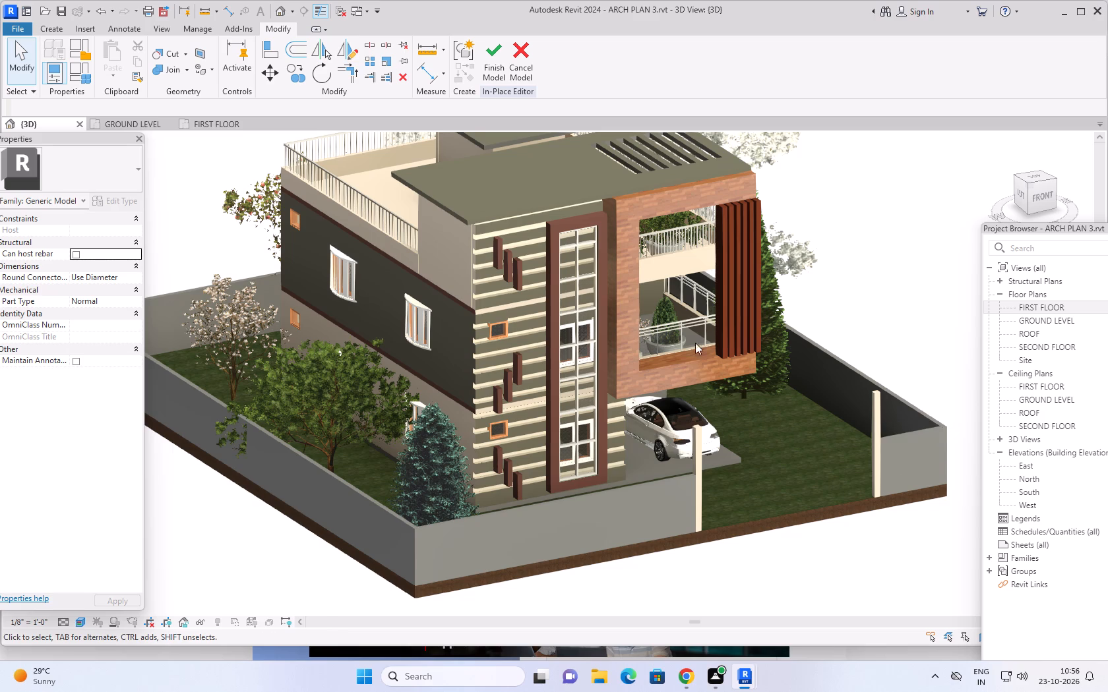
Start an in-place extrusion and set its work plane to the opening-side face of the front column nearer the striped façade.
{"action": "left_click", "coordinate": [55, 23]}
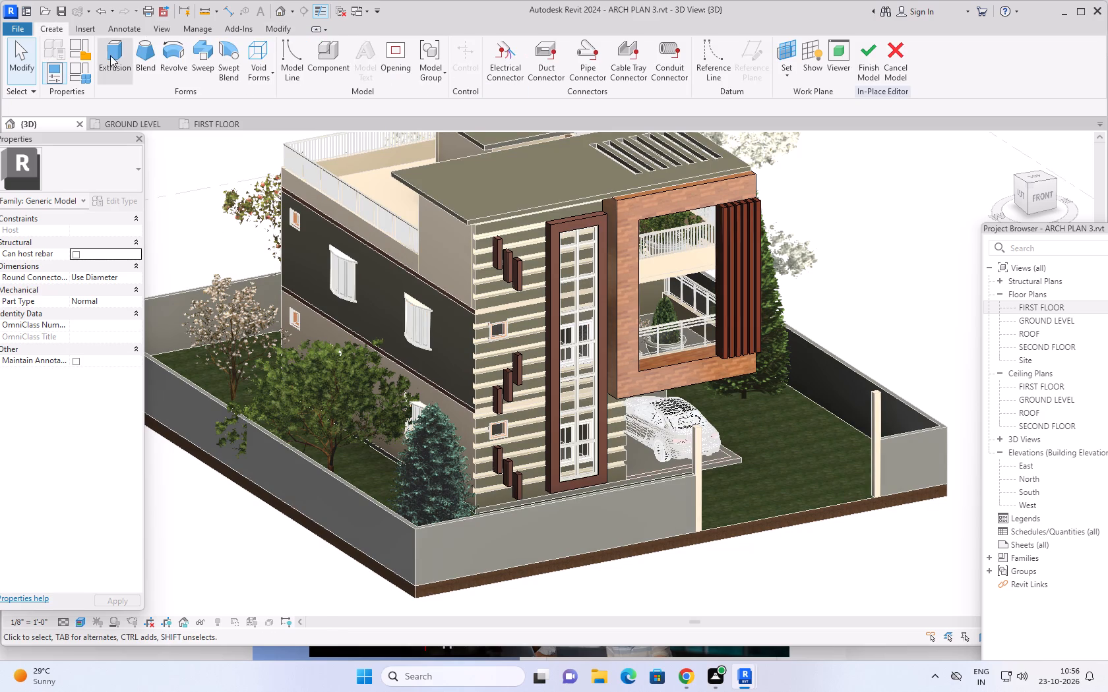
{"action": "left_click", "coordinate": [111, 55]}
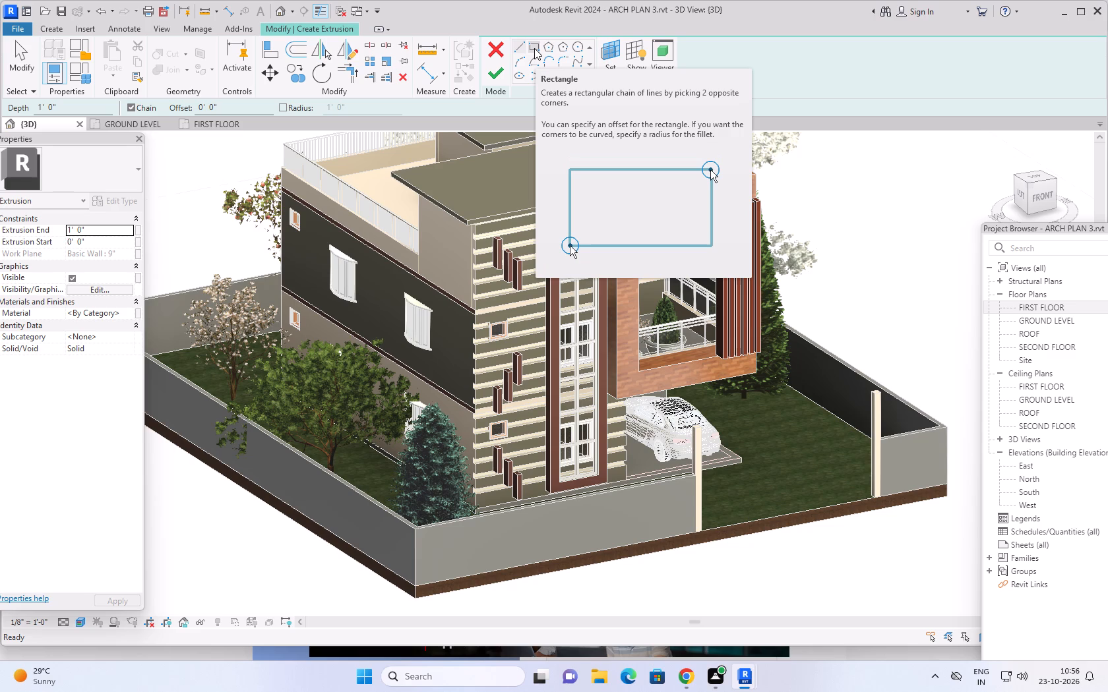
{"action": "left_click", "coordinate": [534, 48]}
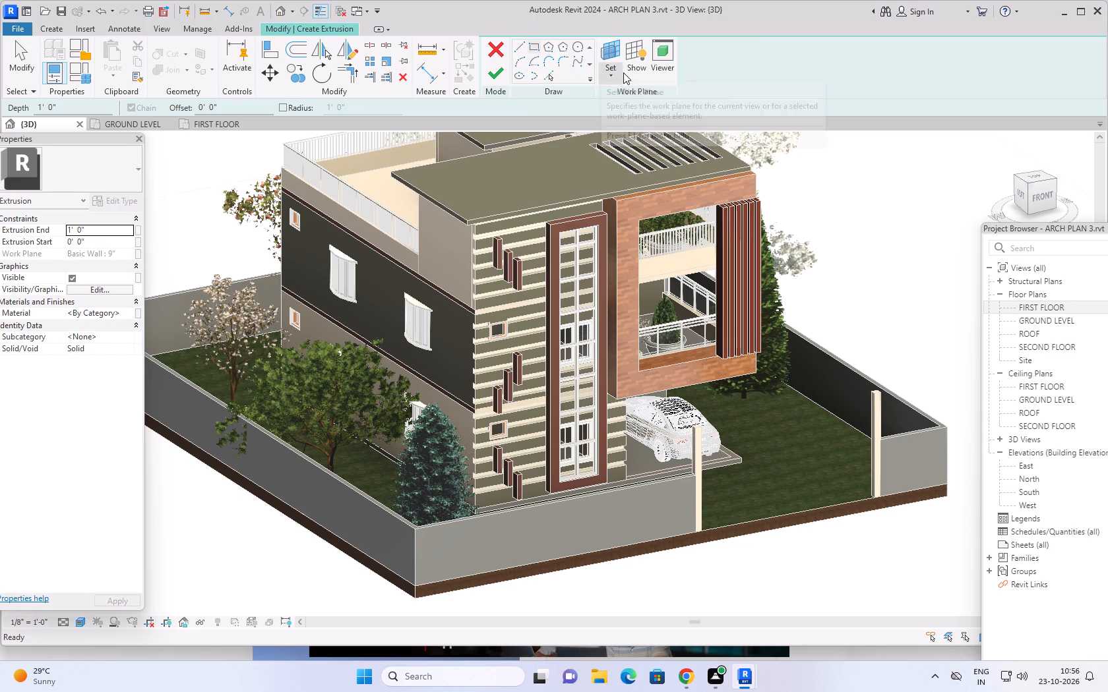
{"action": "left_click", "coordinate": [614, 78]}
{"action": "left_click", "coordinate": [626, 121]}
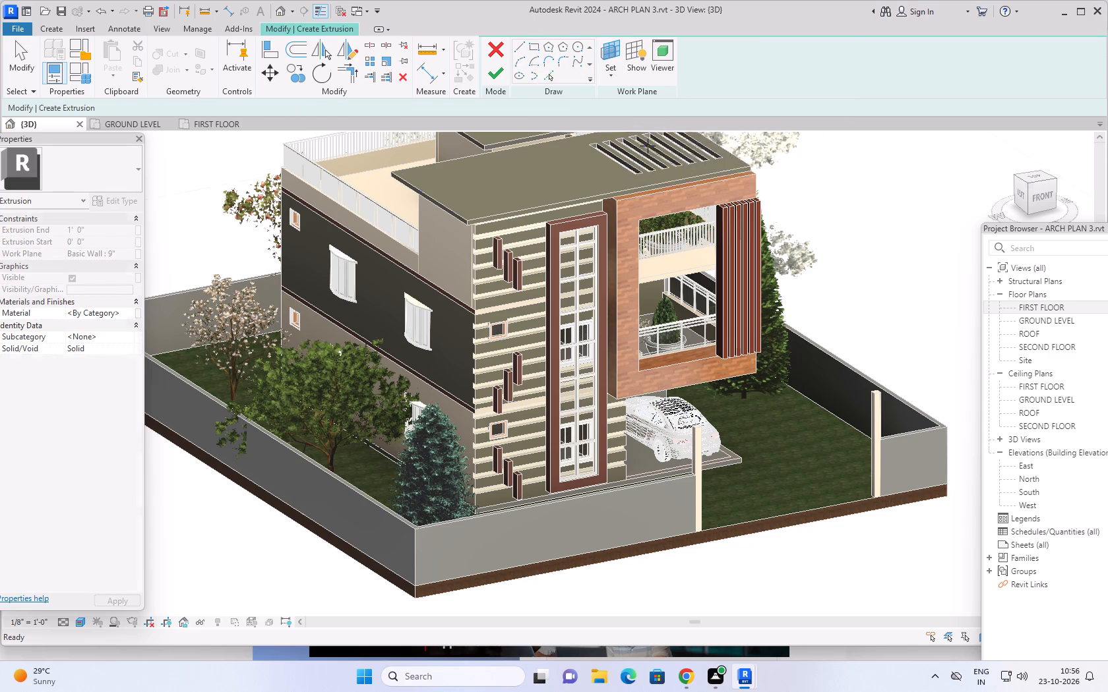
{"action": "middle_click_drag", "start_coordinate": [774, 502], "coordinate": [719, 556], "text": "shift"}
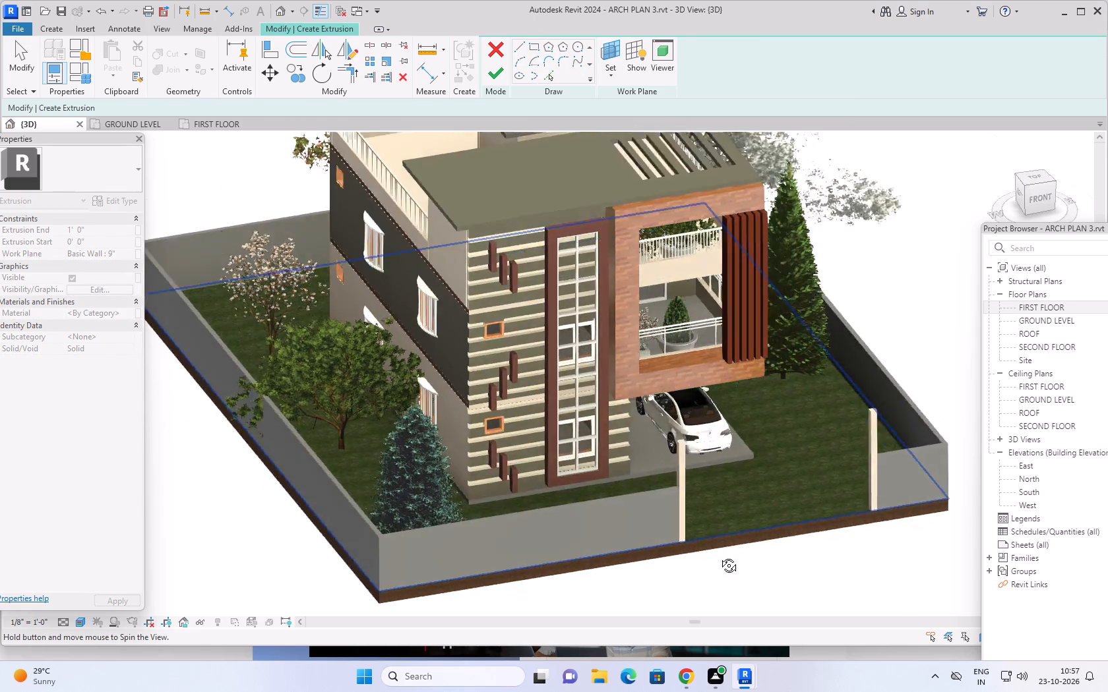
{"action": "middle_click_drag", "start_coordinate": [719, 556], "coordinate": [467, 502], "text": "shift"}
{"action": "scroll", "coordinate": [425, 473], "scroll_direction": "up", "scroll_amount": 11}
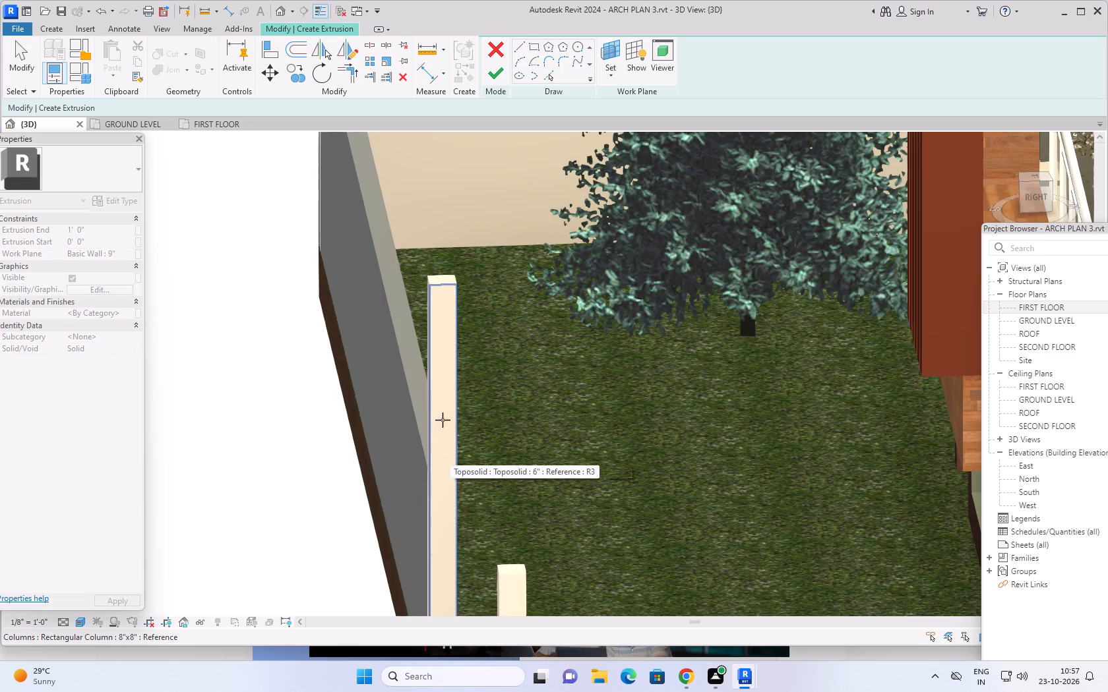
{"action": "left_click", "coordinate": [443, 396]}
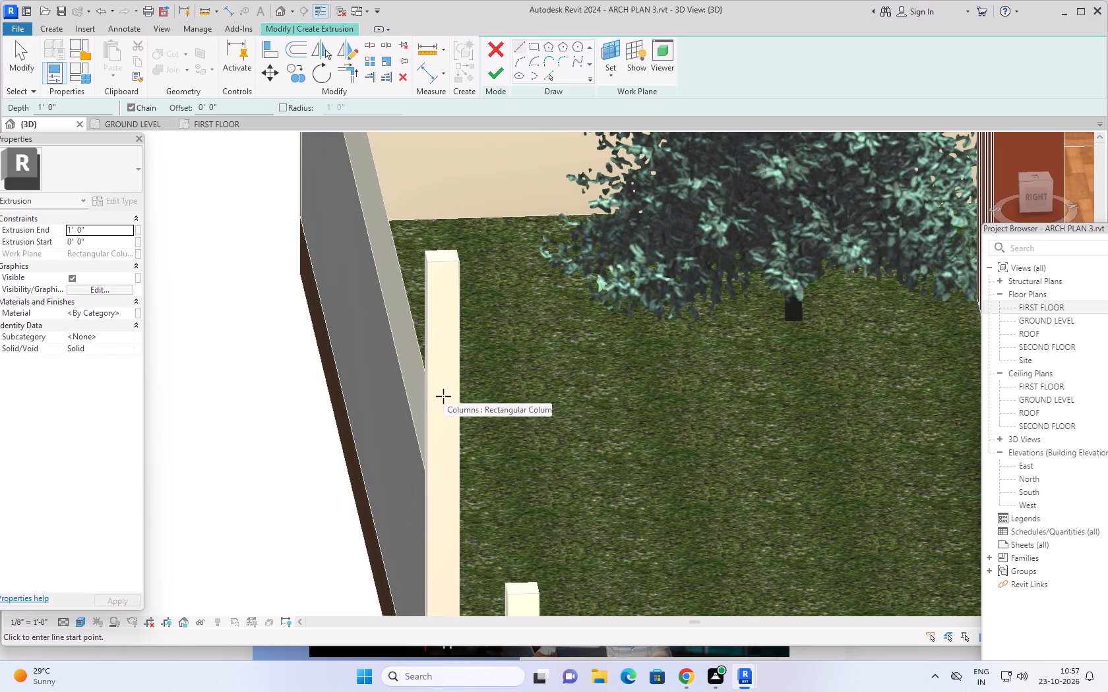
Sketch a rectangle about 8" wide on that column face, from slightly below the column's top down to its base corner.
{"action": "left_click", "coordinate": [536, 46]}
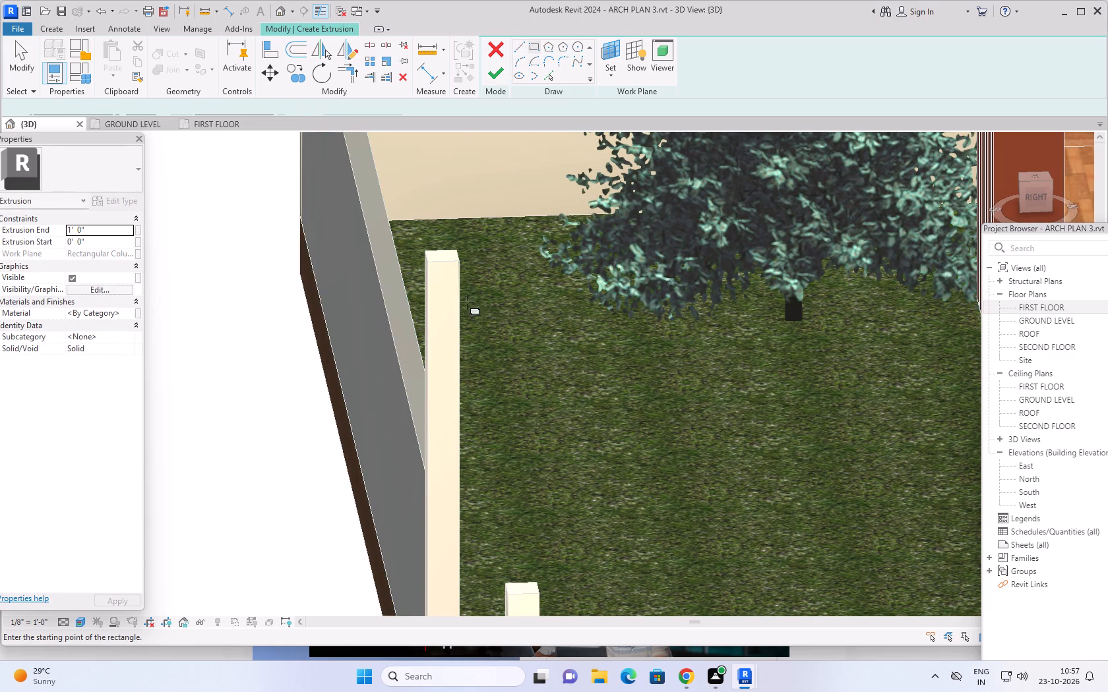
{"action": "scroll", "coordinate": [422, 355], "scroll_direction": "up", "scroll_amount": 5}
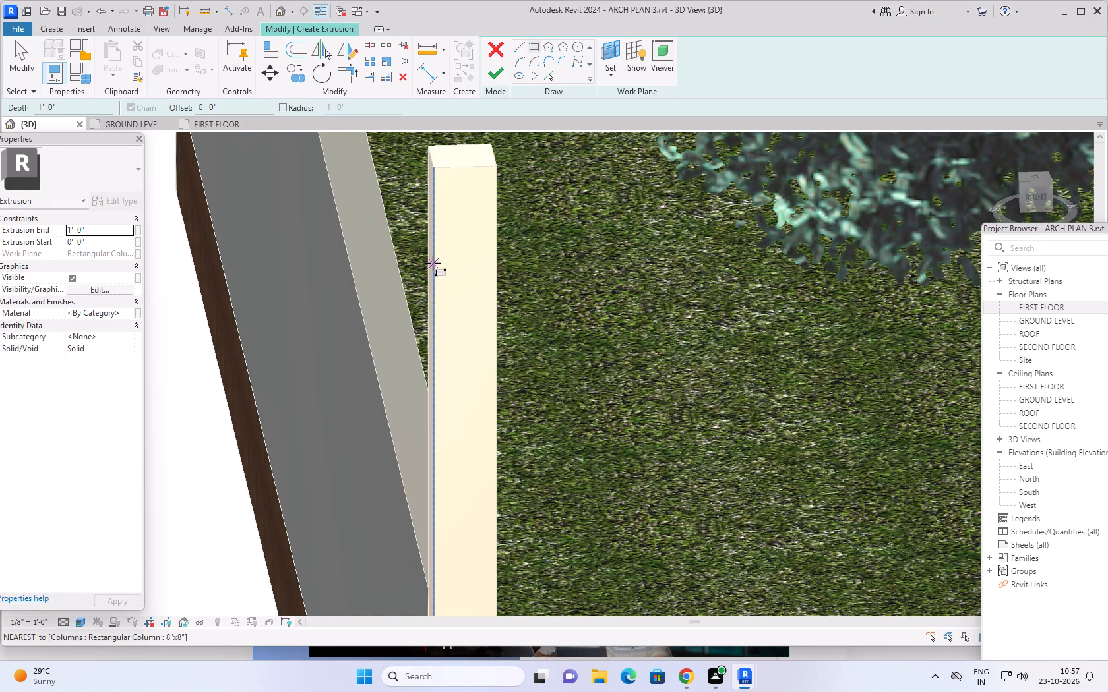
{"action": "left_click", "coordinate": [433, 263]}
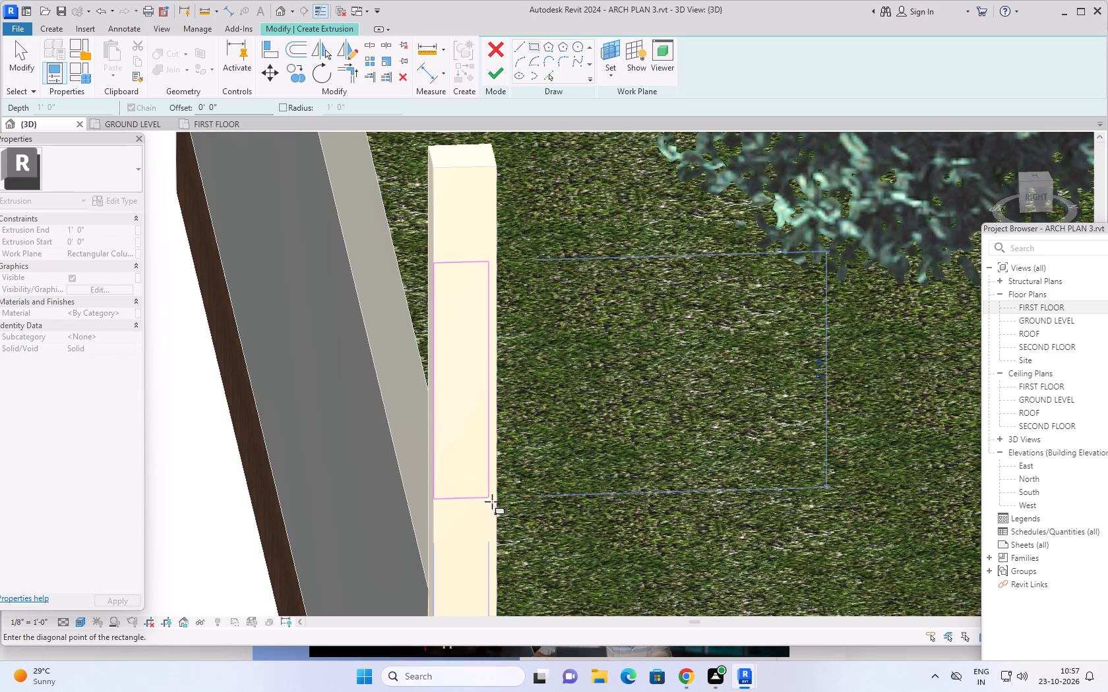
{"action": "scroll", "coordinate": [502, 525], "scroll_direction": "down", "scroll_amount": 1}
{"action": "middle_click_drag", "start_coordinate": [503, 529], "coordinate": [474, 230]}
{"action": "scroll", "coordinate": [495, 518], "scroll_direction": "down", "scroll_amount": 1}
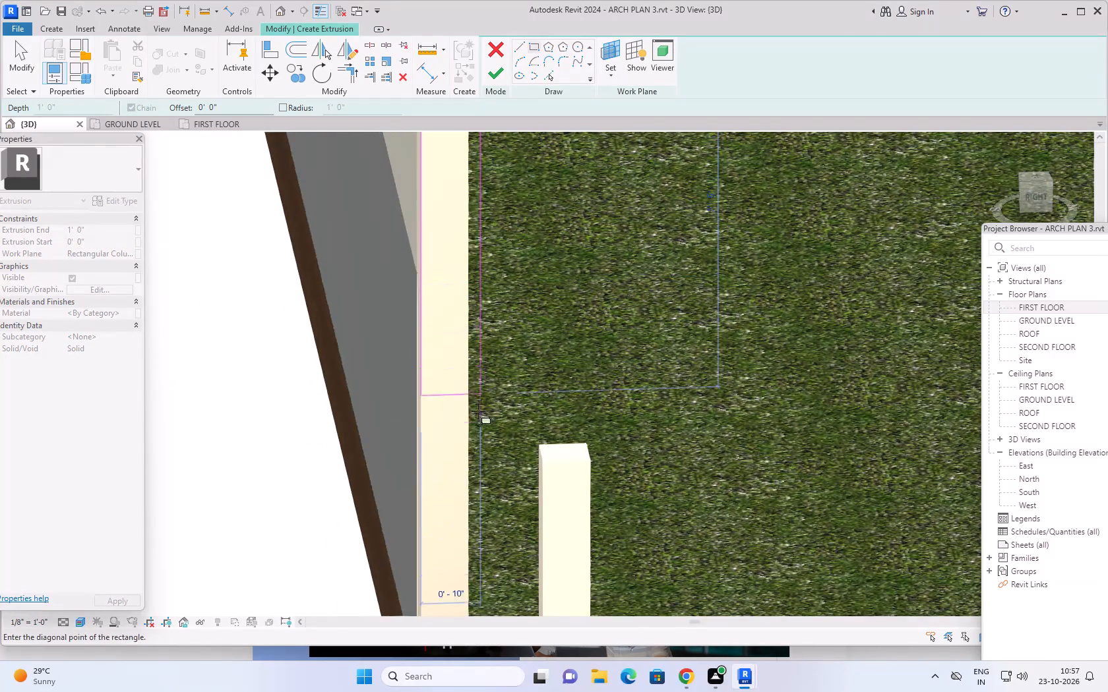
{"action": "middle_click_drag", "start_coordinate": [466, 486], "coordinate": [466, 241]}
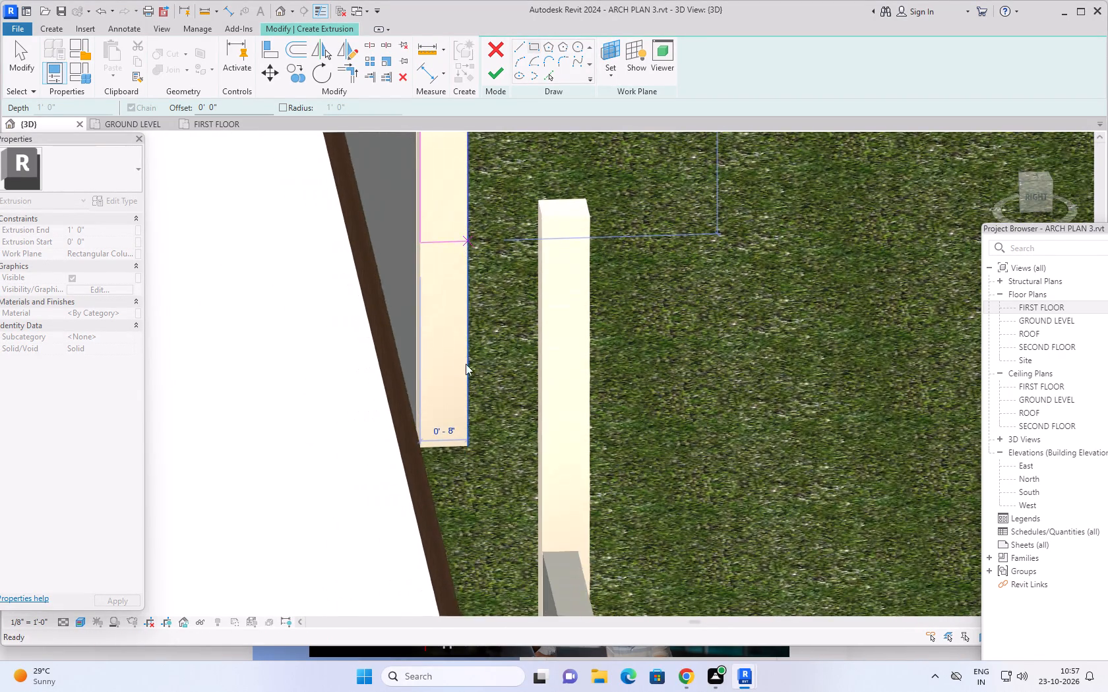
{"action": "left_click", "coordinate": [467, 446]}
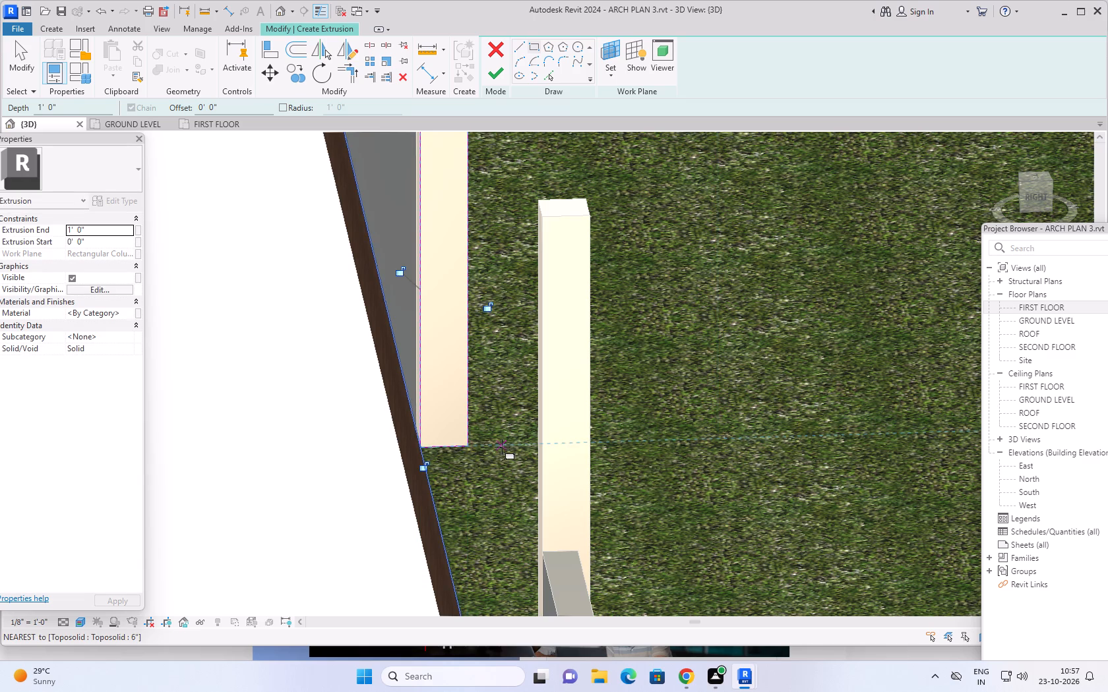
Set the extrusion end to 10' and finish the sketch to form the gate panel across the opening.
{"action": "middle_click_drag", "start_coordinate": [491, 488], "coordinate": [657, 492]}
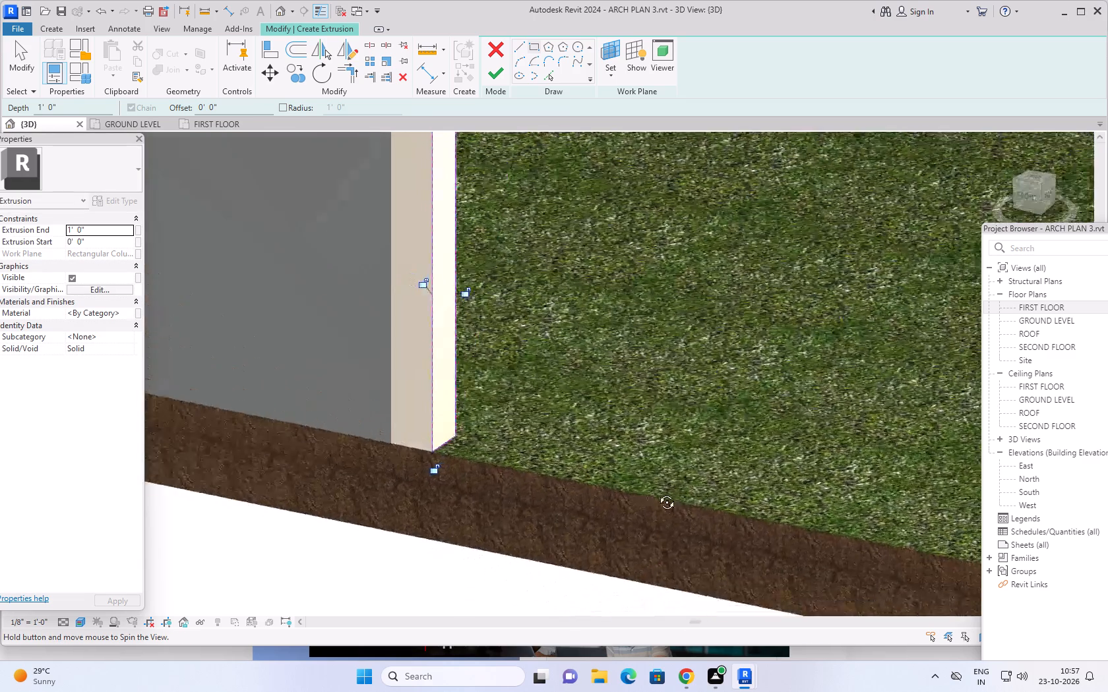
{"action": "middle_click_drag", "start_coordinate": [657, 492], "coordinate": [659, 492]}
{"action": "scroll", "coordinate": [600, 397], "scroll_direction": "down", "scroll_amount": 5}
{"action": "middle_click_drag", "start_coordinate": [607, 323], "coordinate": [525, 455]}
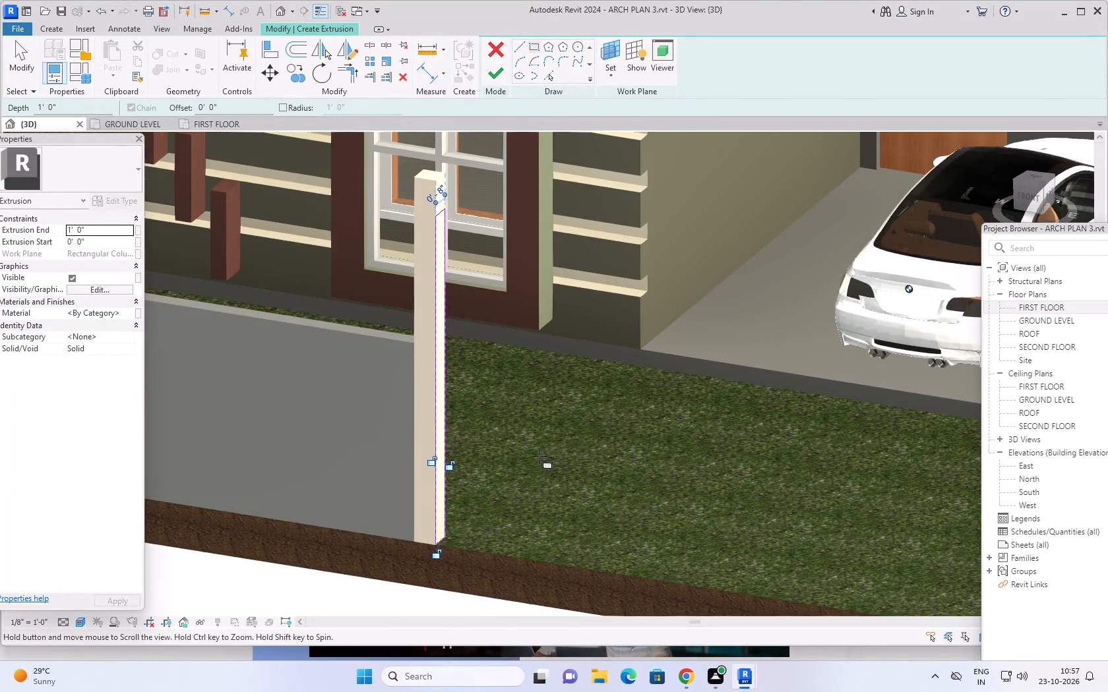
{"action": "middle_click_drag", "start_coordinate": [572, 440], "coordinate": [636, 414]}
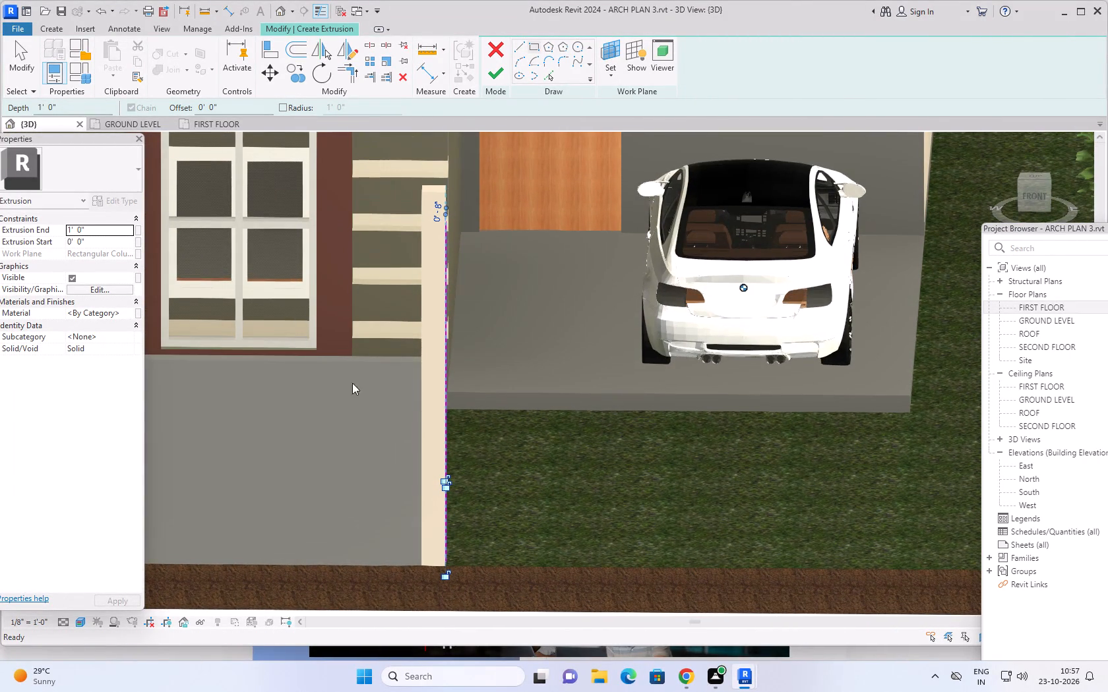
{"action": "left_click", "coordinate": [104, 234]}
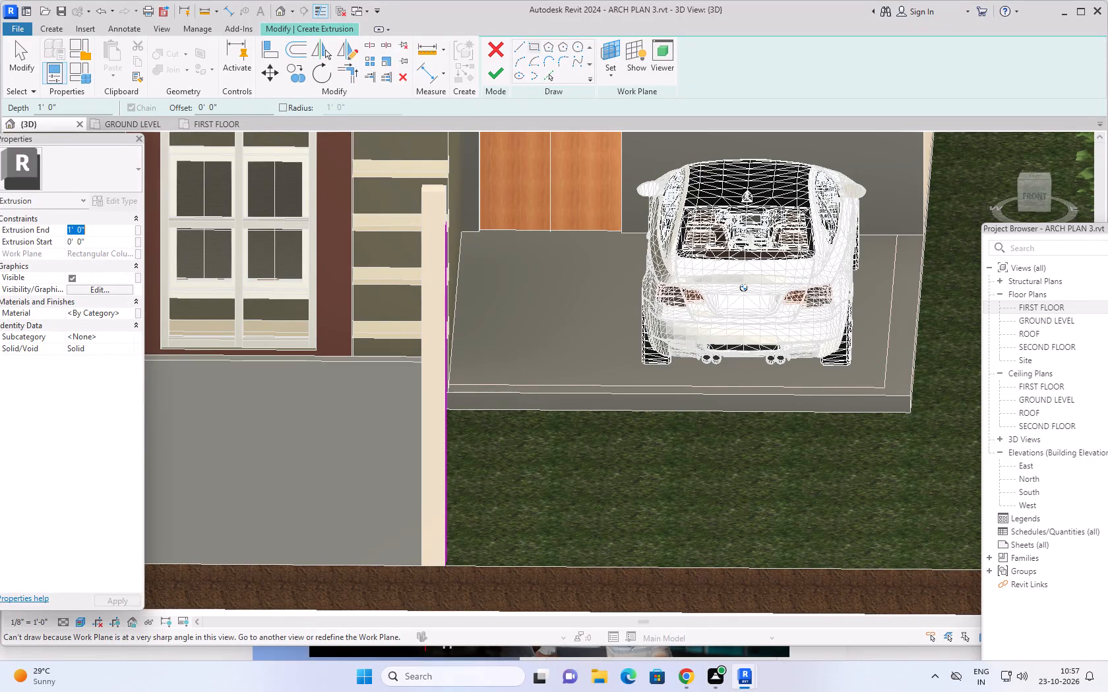
{"action": "type", "text": "10'"}
{"action": "key", "text": "Return"}
{"action": "scroll", "coordinate": [464, 367], "scroll_direction": "down", "scroll_amount": 2}
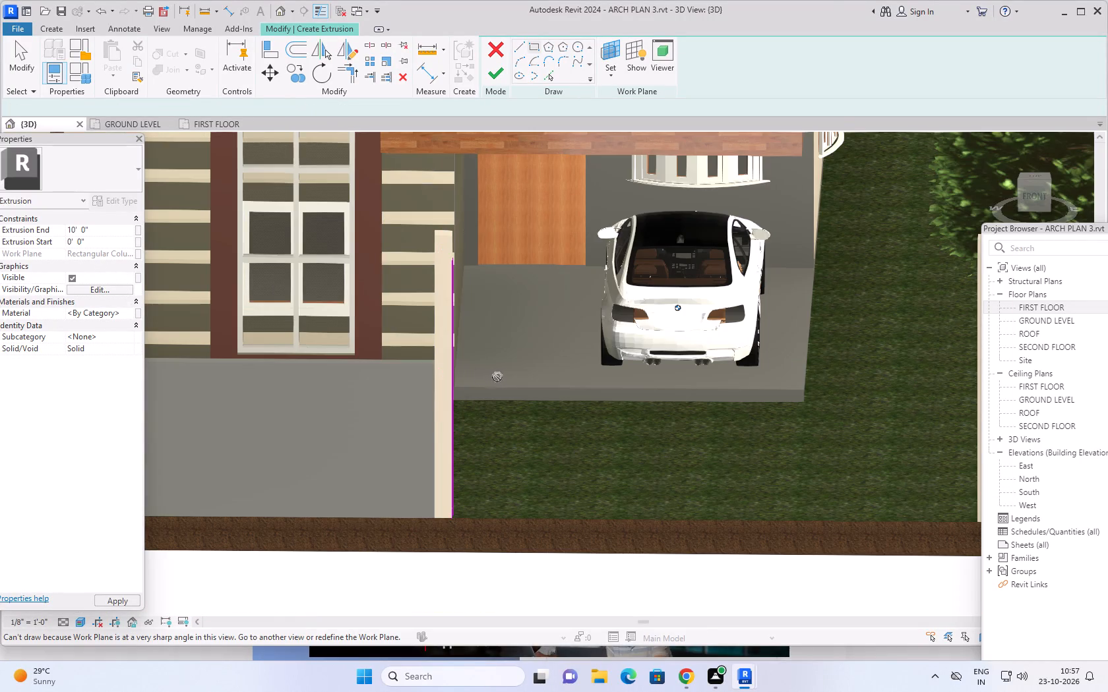
{"action": "scroll", "coordinate": [539, 372], "scroll_direction": "down", "scroll_amount": 1}
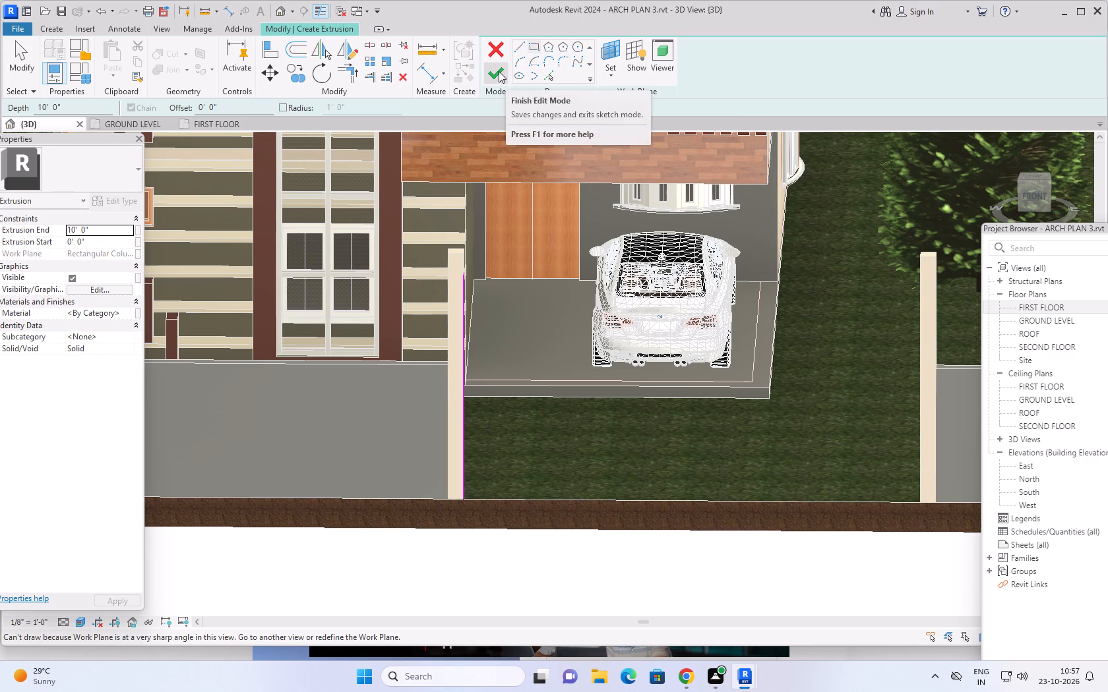
{"action": "left_click", "coordinate": [499, 71]}
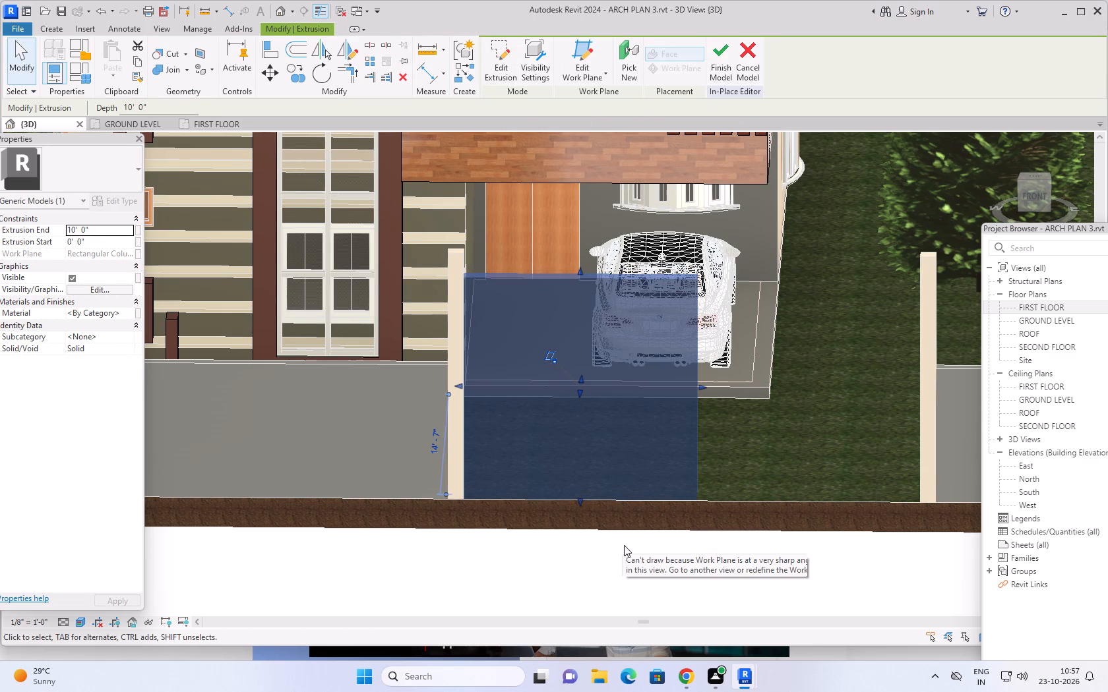
Lower the gate panel's top edge so it sits well below the column tops, slightly above the compound wall.
{"action": "middle_click_drag", "start_coordinate": [628, 548], "coordinate": [659, 455]}
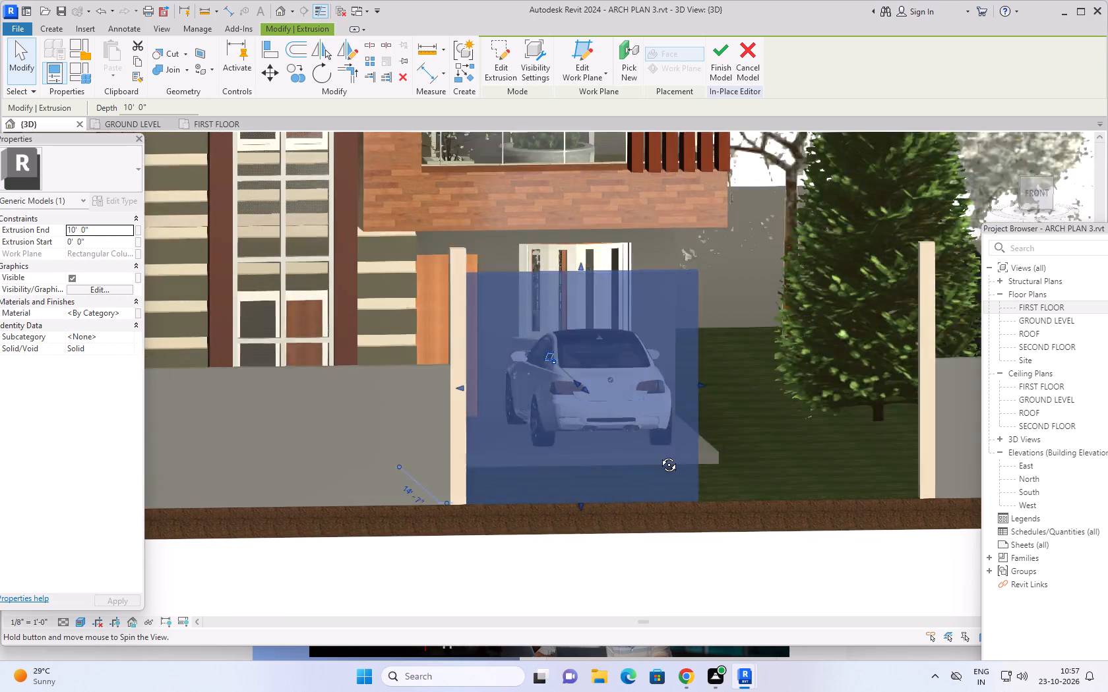
{"action": "middle_click_drag", "start_coordinate": [659, 455], "coordinate": [661, 456]}
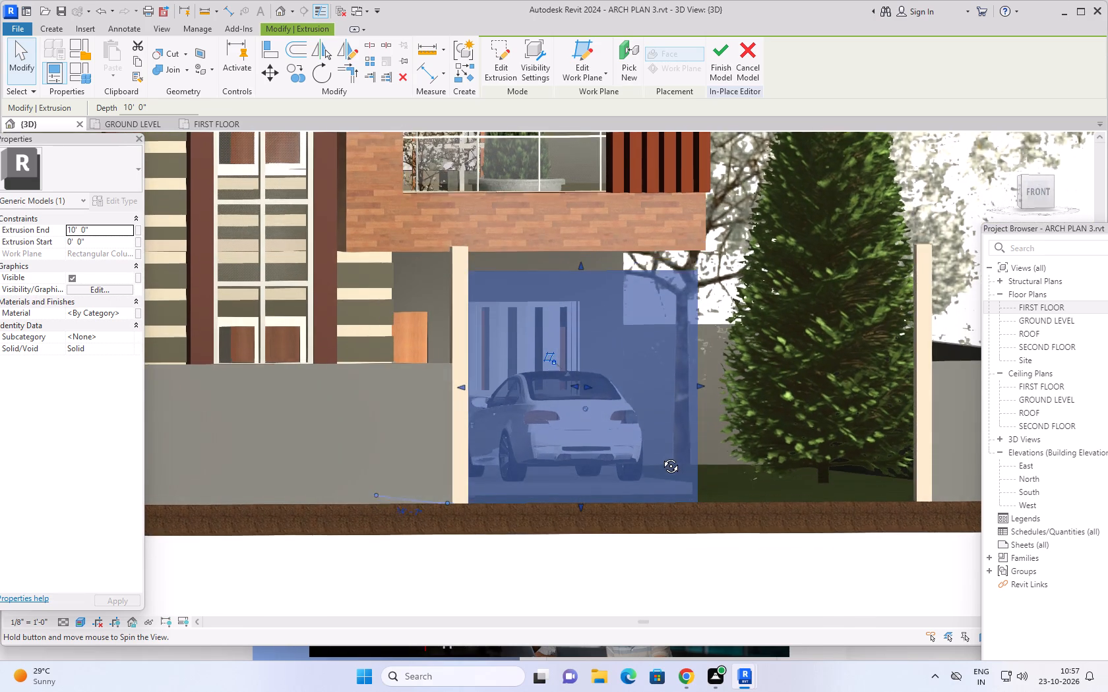
{"action": "middle_click_drag", "start_coordinate": [661, 456], "coordinate": [660, 460]}
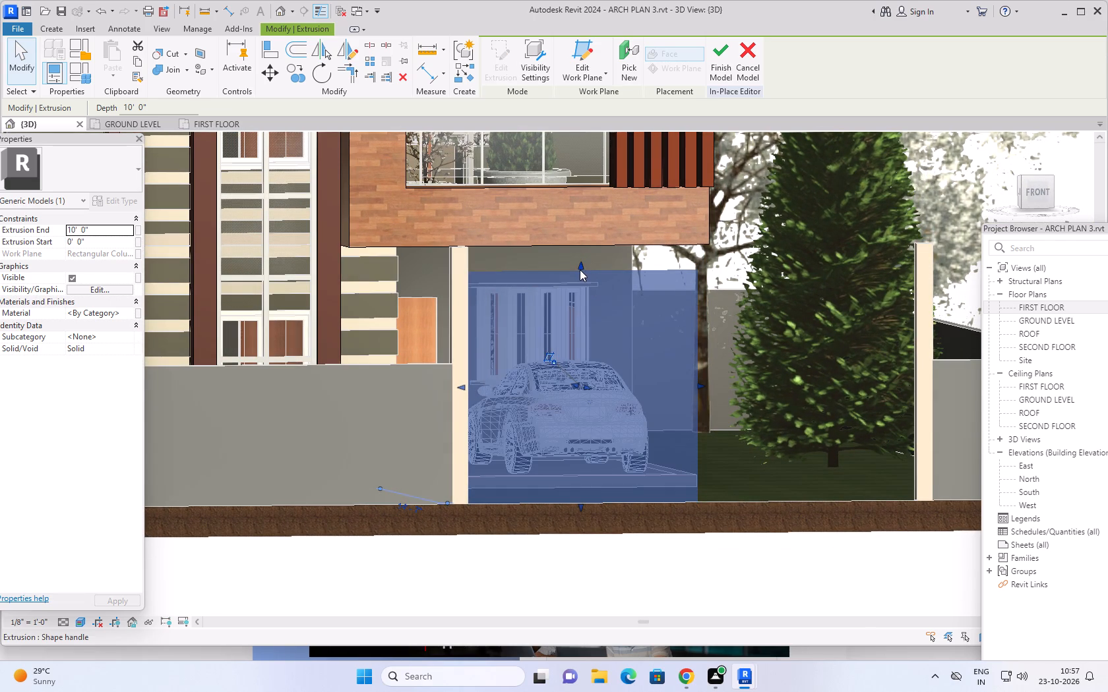
{"action": "left_click_drag", "start_coordinate": [580, 267], "coordinate": [580, 304]}
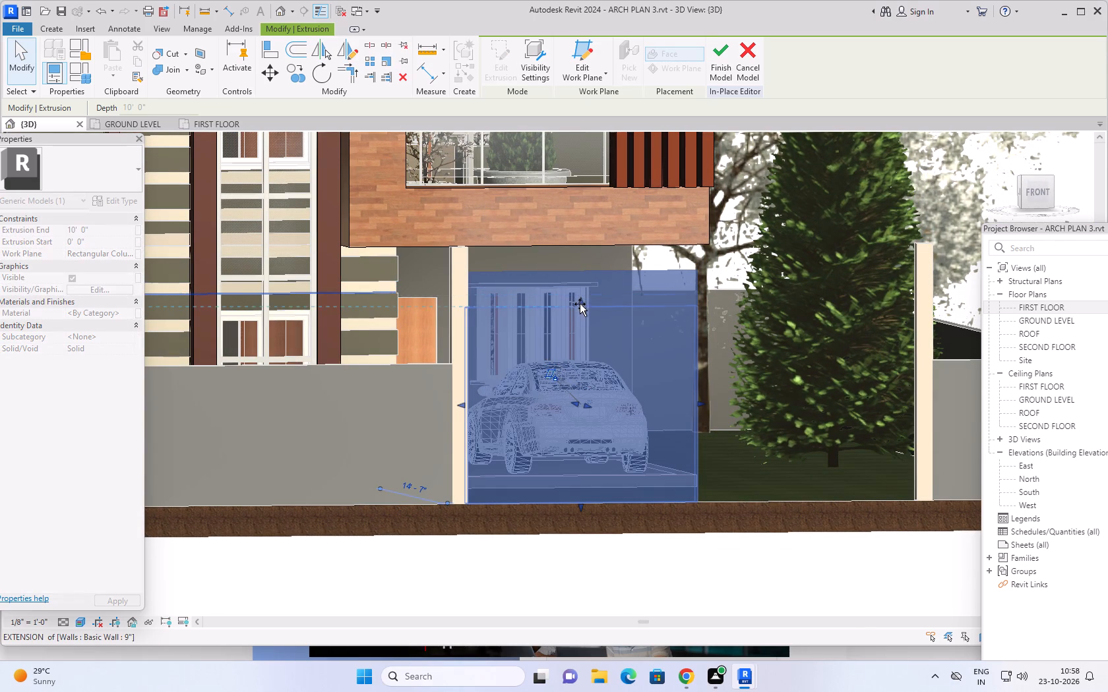
{"action": "left_click_drag", "start_coordinate": [580, 304], "coordinate": [580, 314]}
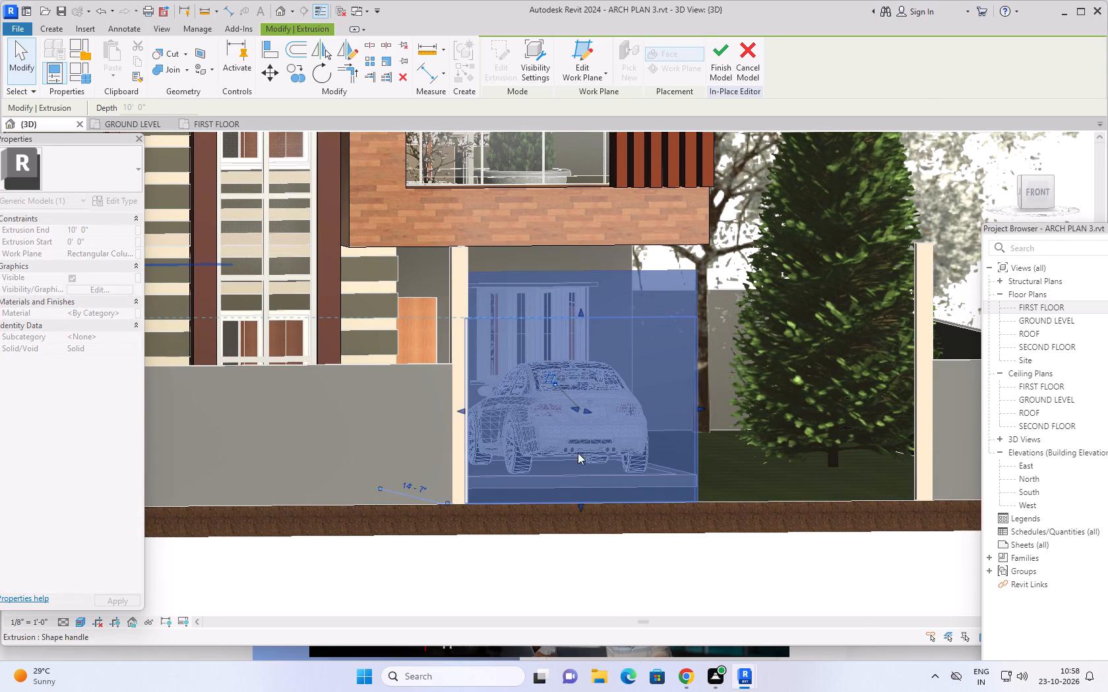
{"action": "middle_click_drag", "start_coordinate": [609, 534], "coordinate": [586, 546]}
{"action": "middle_click_drag", "start_coordinate": [585, 547], "coordinate": [545, 554], "text": "shift"}
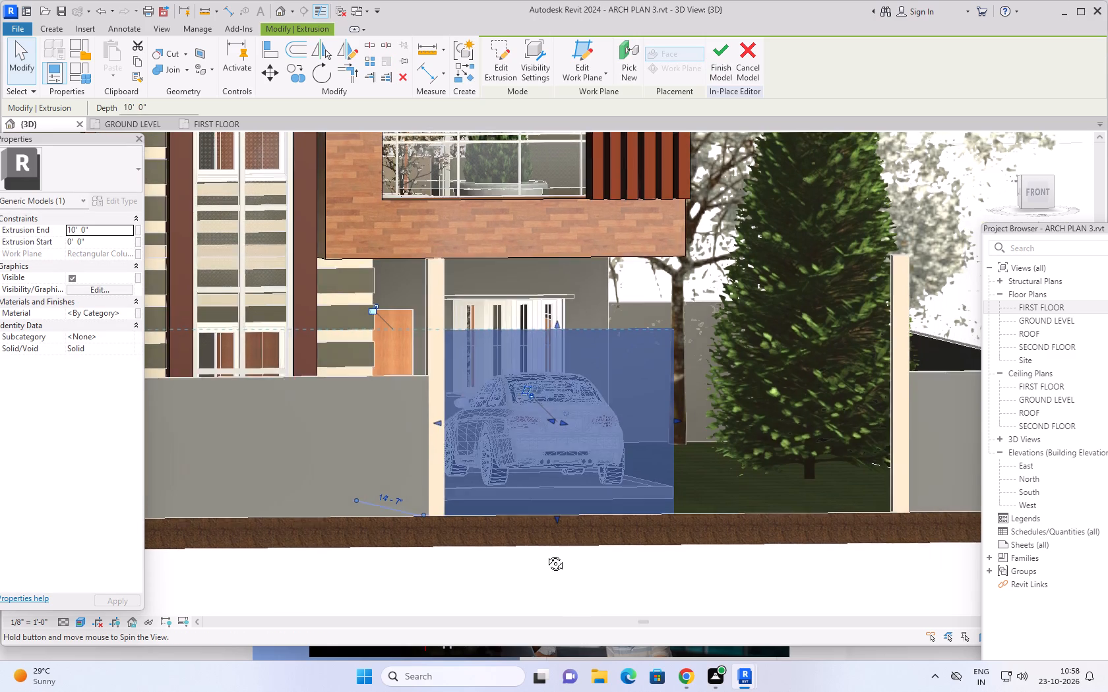
{"action": "middle_click_drag", "start_coordinate": [545, 554], "coordinate": [561, 554], "text": "shift"}
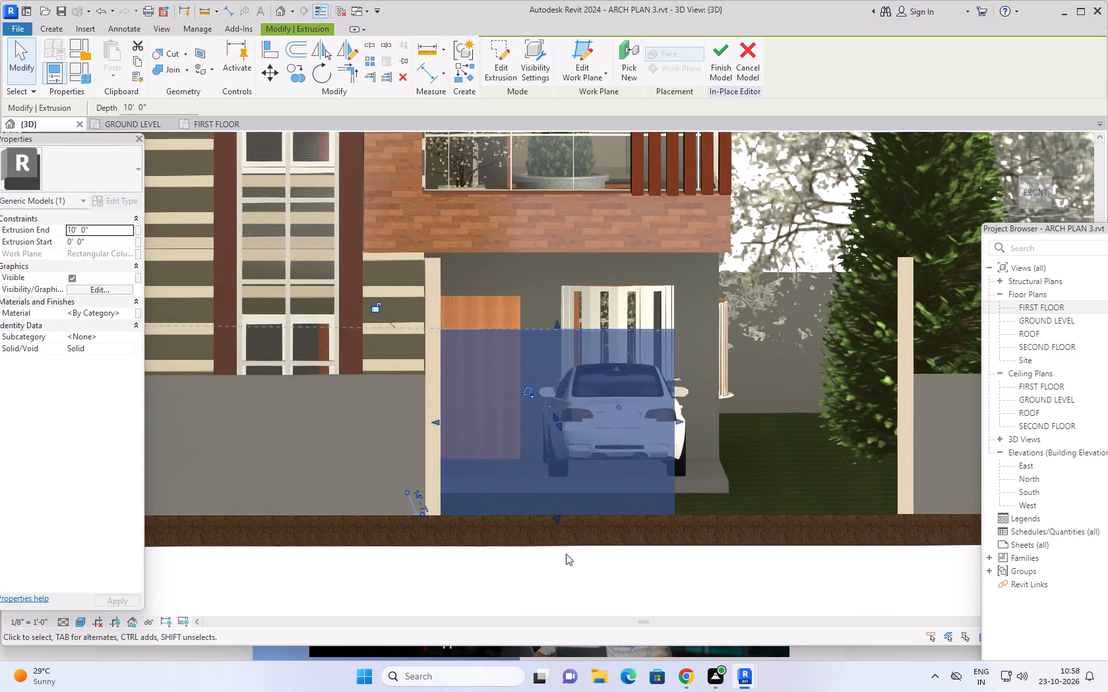
{"action": "left_click", "coordinate": [627, 574]}
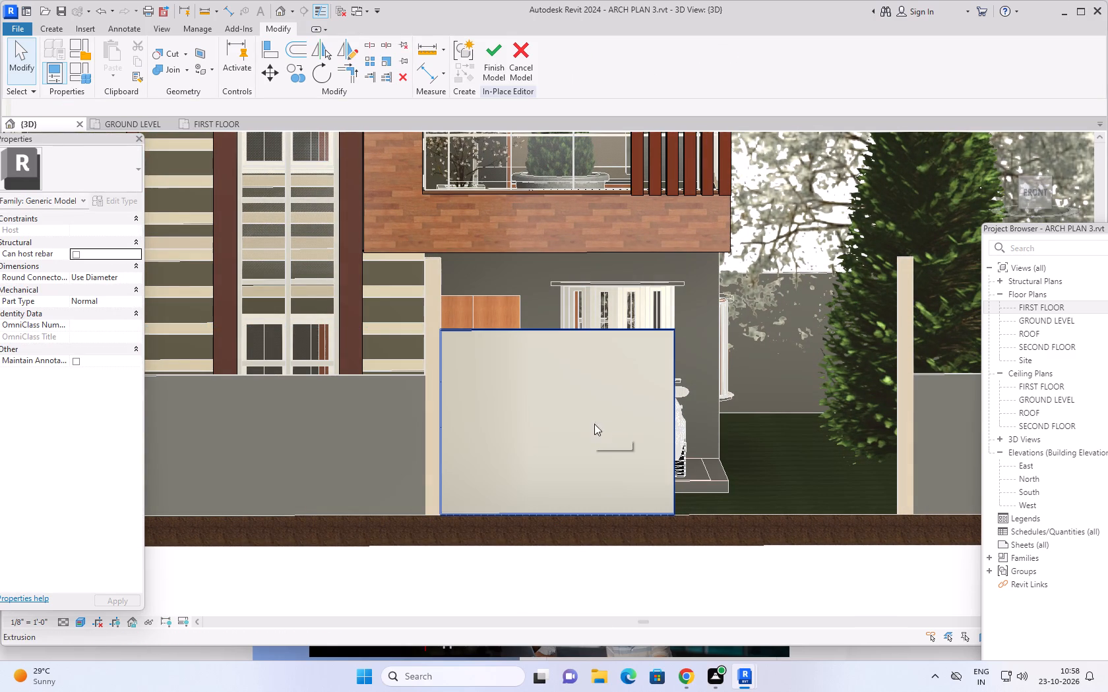
Examine the gate panel from several angles against the two front columns, the compound wall and the car porch.
{"action": "middle_click", "coordinate": [582, 449], "text": "shift"}
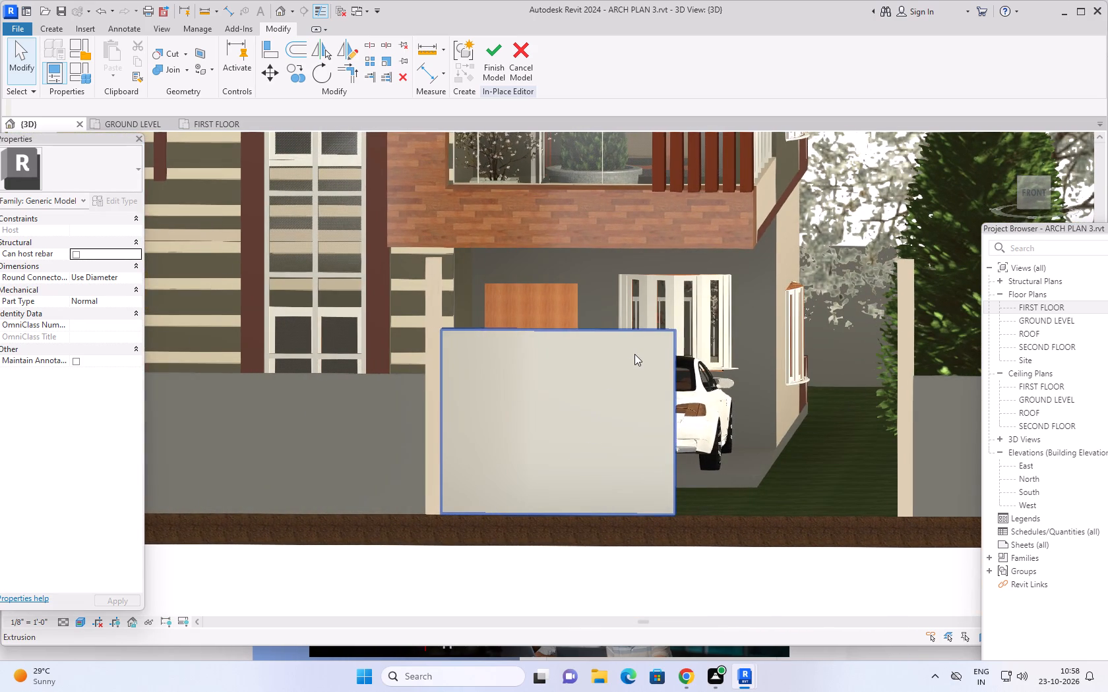
{"action": "middle_click_drag", "start_coordinate": [626, 397], "coordinate": [487, 421], "text": "shift"}
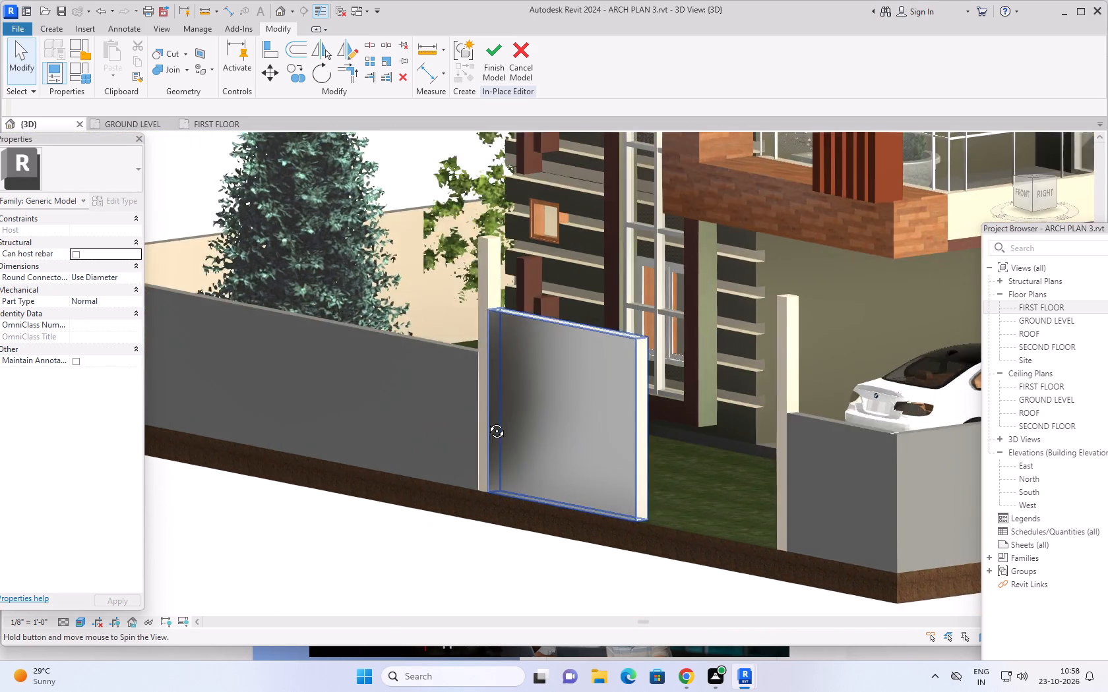
{"action": "middle_click_drag", "start_coordinate": [487, 421], "coordinate": [445, 482], "text": "shift"}
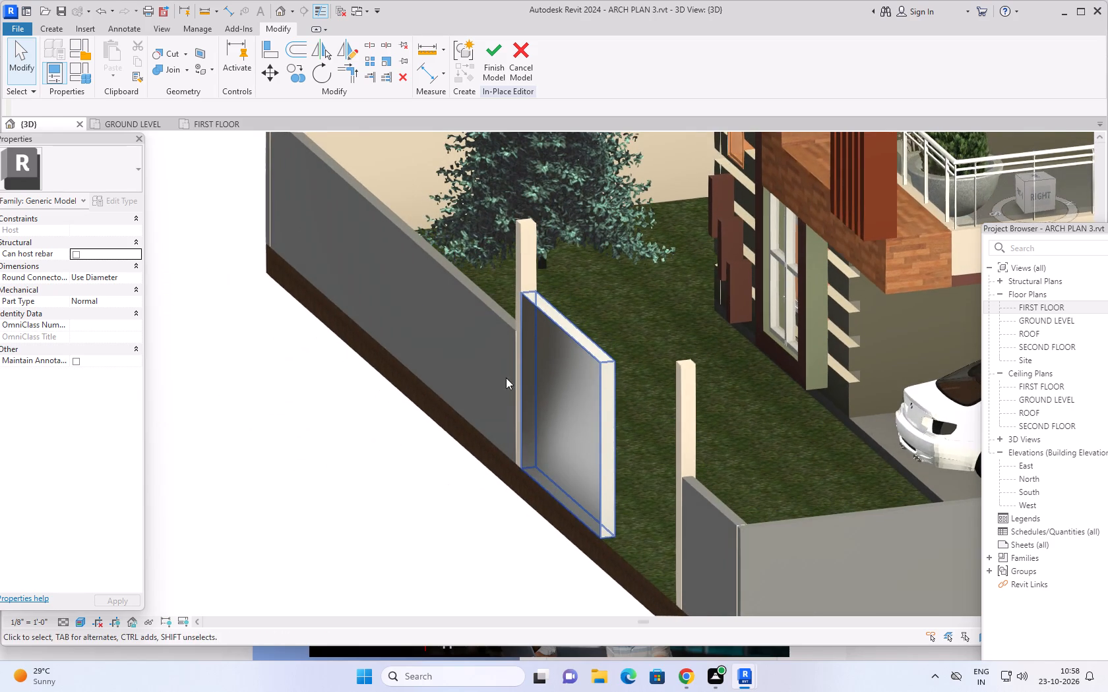
{"action": "scroll", "coordinate": [530, 320], "scroll_direction": "up", "scroll_amount": 4}
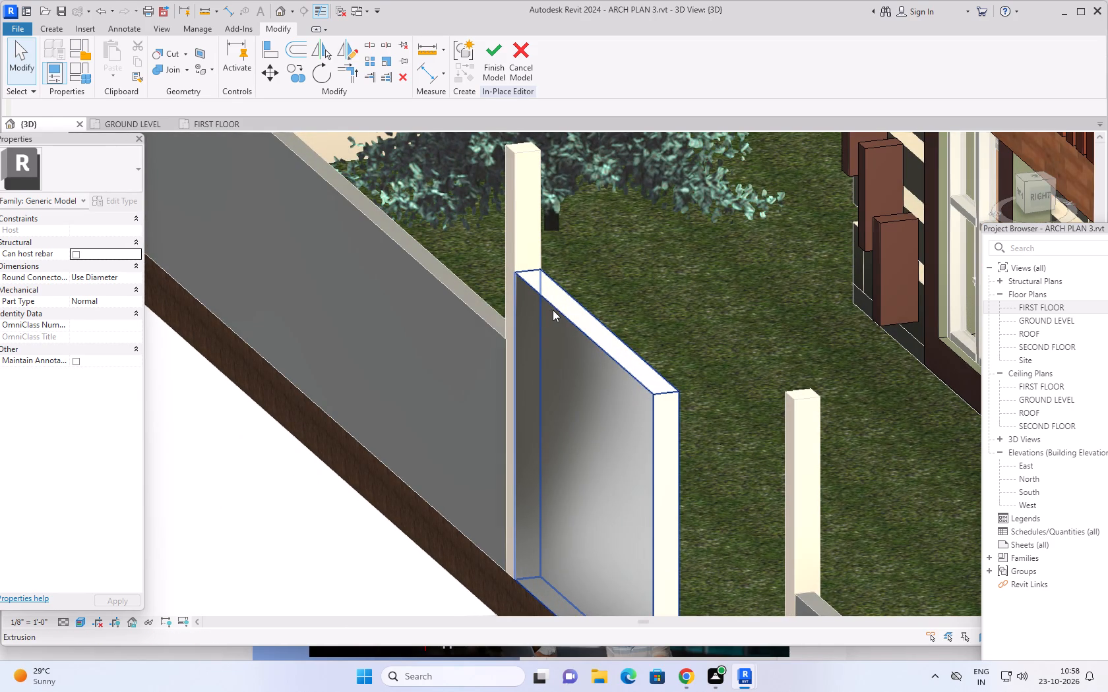
{"action": "left_click", "coordinate": [555, 310]}
{"action": "scroll", "coordinate": [598, 401], "scroll_direction": "down", "scroll_amount": 3}
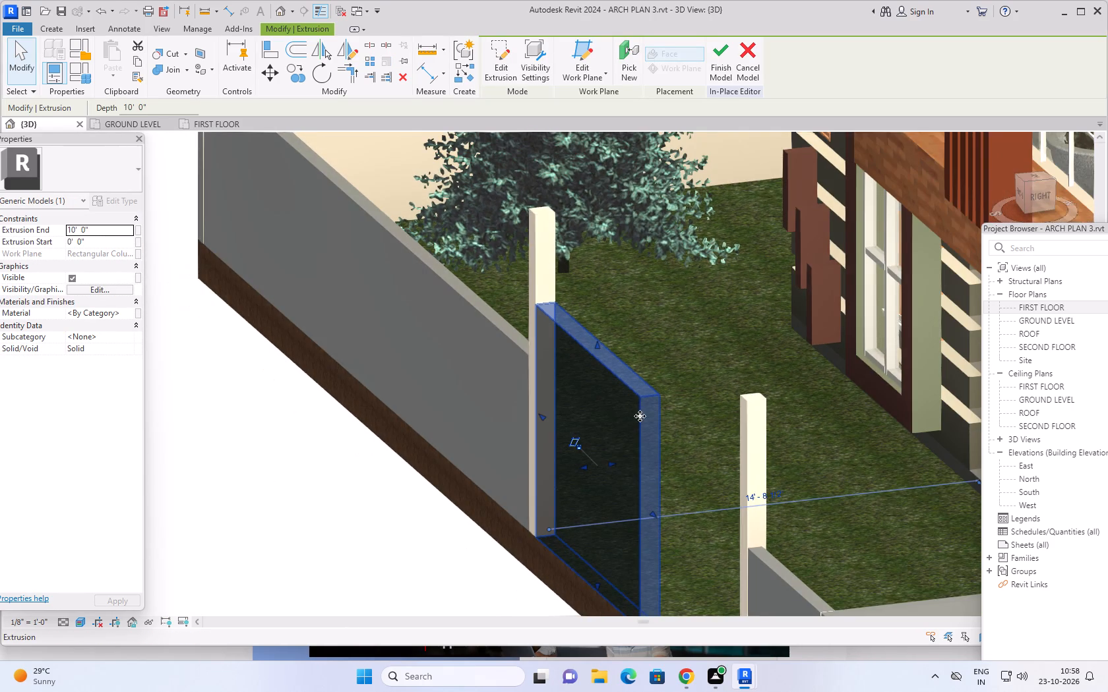
{"action": "middle_click_drag", "start_coordinate": [640, 420], "coordinate": [754, 375], "text": "shift"}
{"action": "scroll", "coordinate": [751, 390], "scroll_direction": "down", "scroll_amount": 3}
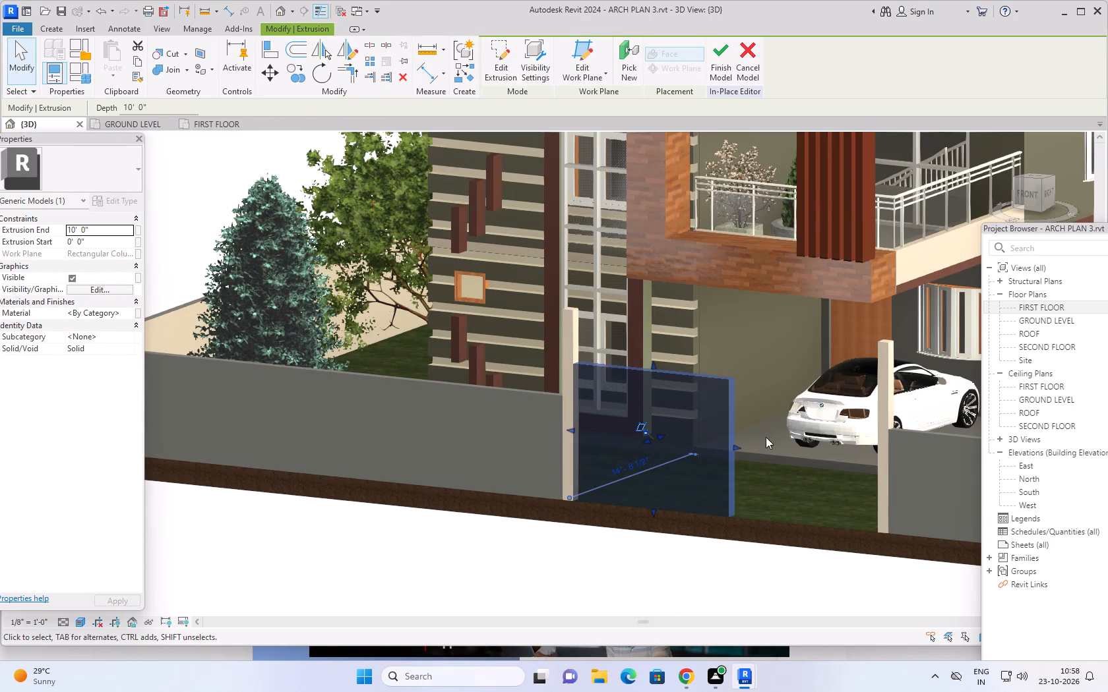
{"action": "middle_click_drag", "start_coordinate": [766, 437], "coordinate": [799, 402]}
{"action": "middle_click_drag", "start_coordinate": [796, 417], "coordinate": [867, 380]}
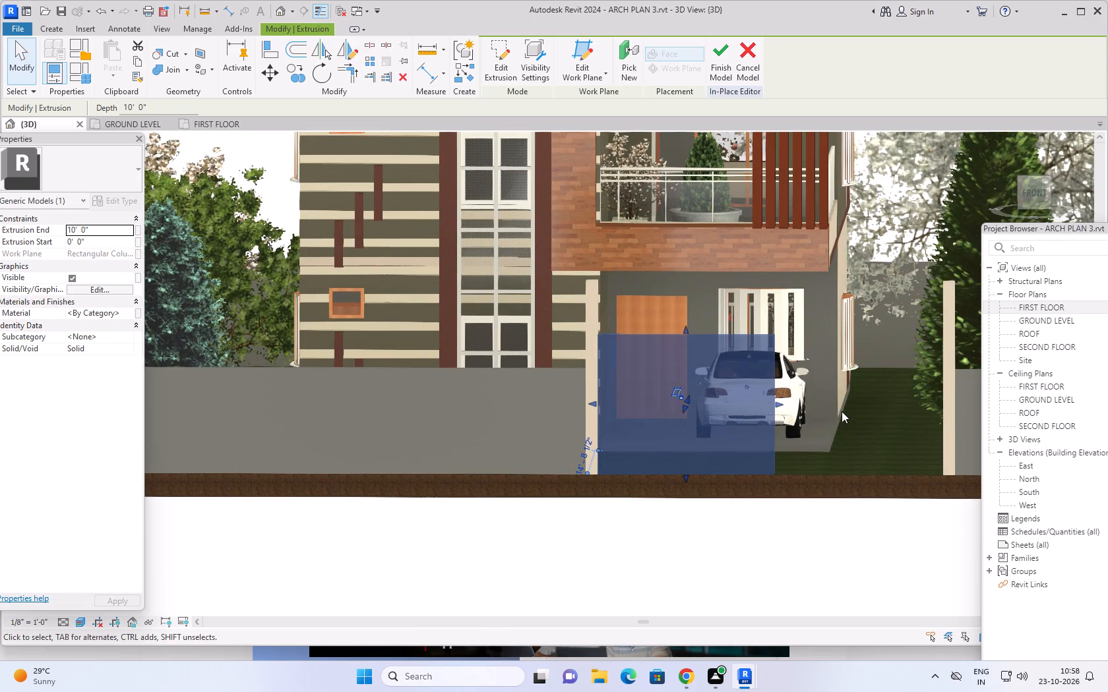
{"action": "scroll", "coordinate": [841, 416], "scroll_direction": "down", "scroll_amount": 4}
{"action": "middle_click_drag", "start_coordinate": [837, 461], "coordinate": [746, 458]}
{"action": "middle_click_drag", "start_coordinate": [765, 467], "coordinate": [793, 466], "text": "shift"}
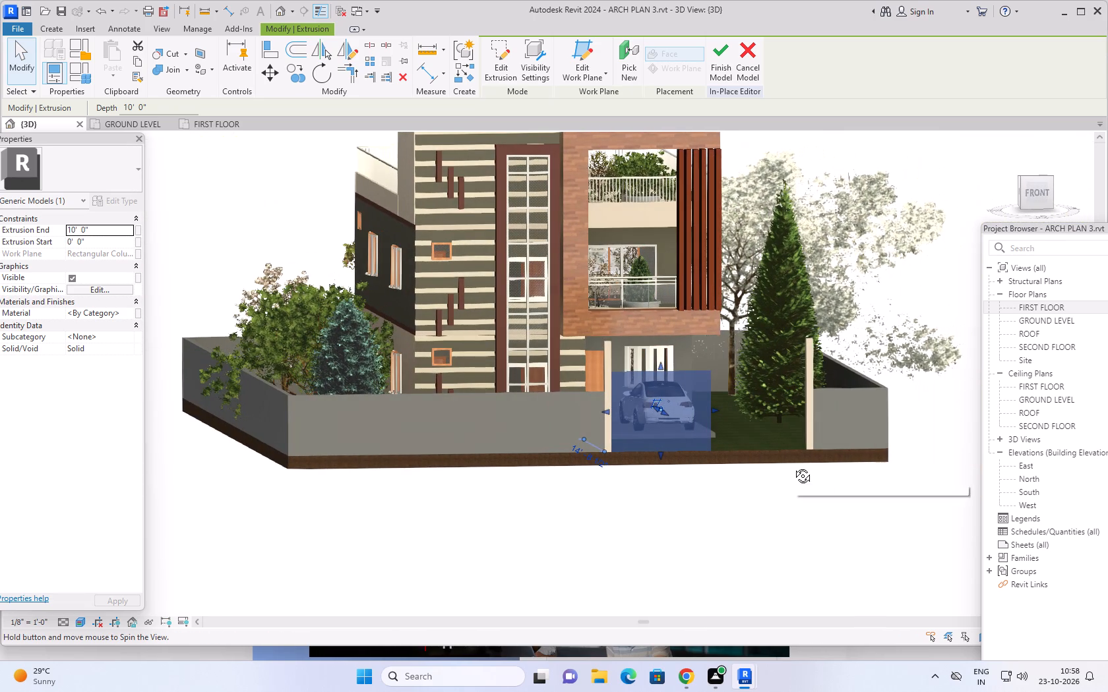
{"action": "middle_click_drag", "start_coordinate": [793, 466], "coordinate": [793, 474], "text": "shift"}
{"action": "scroll", "coordinate": [697, 393], "scroll_direction": "up", "scroll_amount": 1}
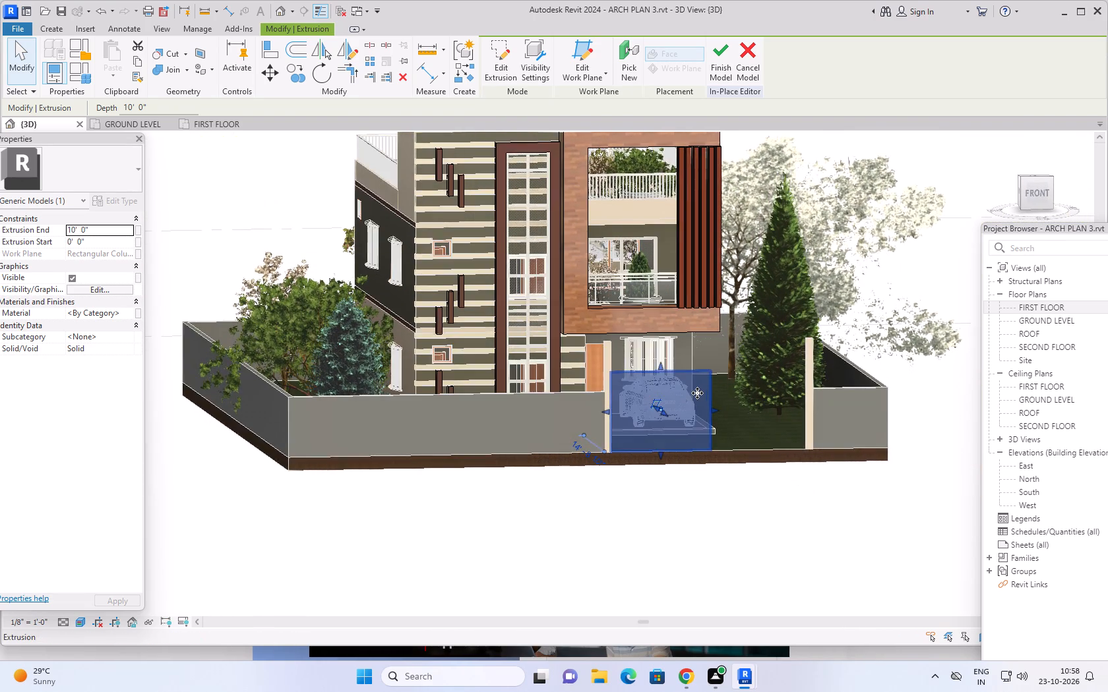
{"action": "scroll", "coordinate": [697, 393], "scroll_direction": "up", "scroll_amount": 5}
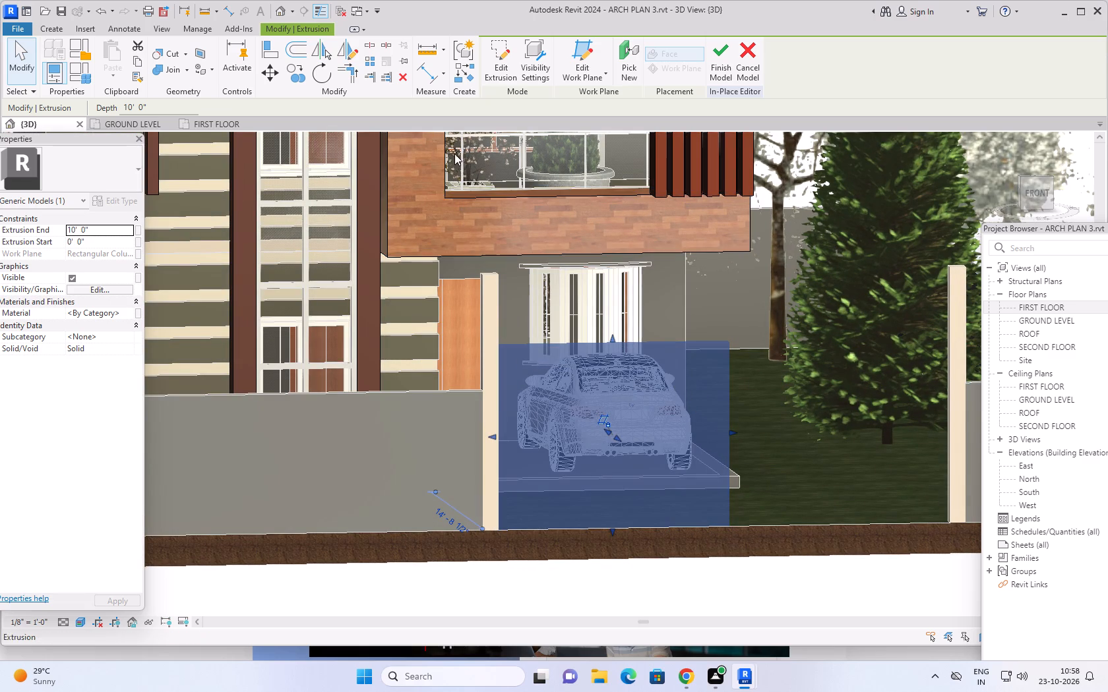
Start a void extrusion in the gate model and set its work plane to the gate panel's front face.
{"action": "left_click", "coordinate": [58, 28]}
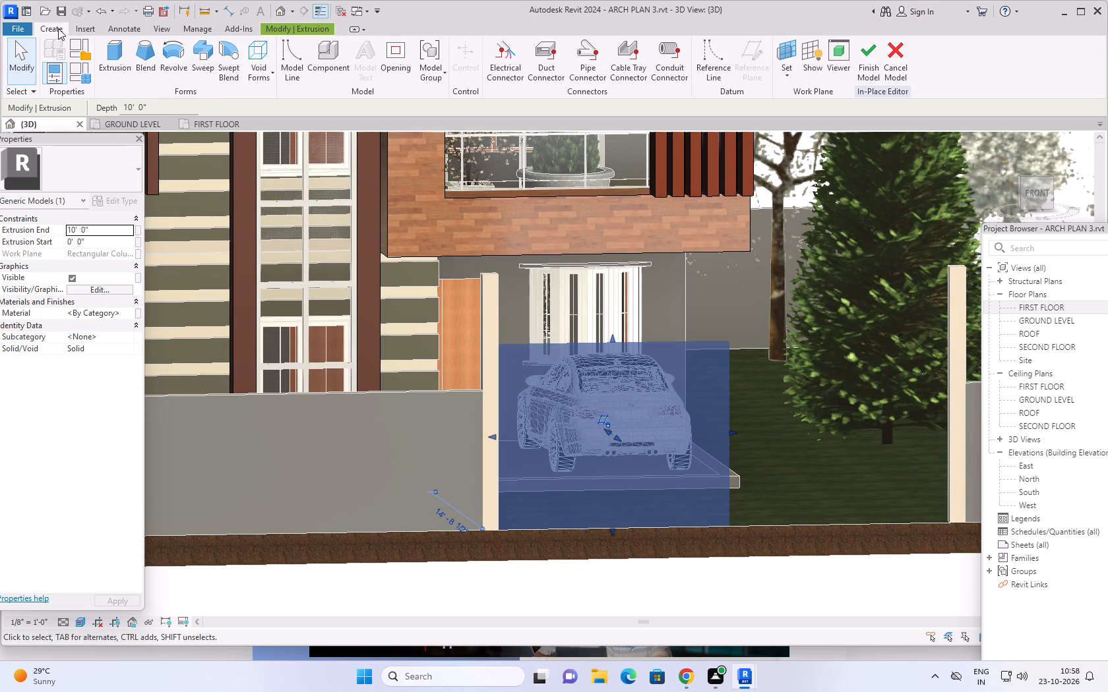
{"action": "left_click", "coordinate": [268, 68]}
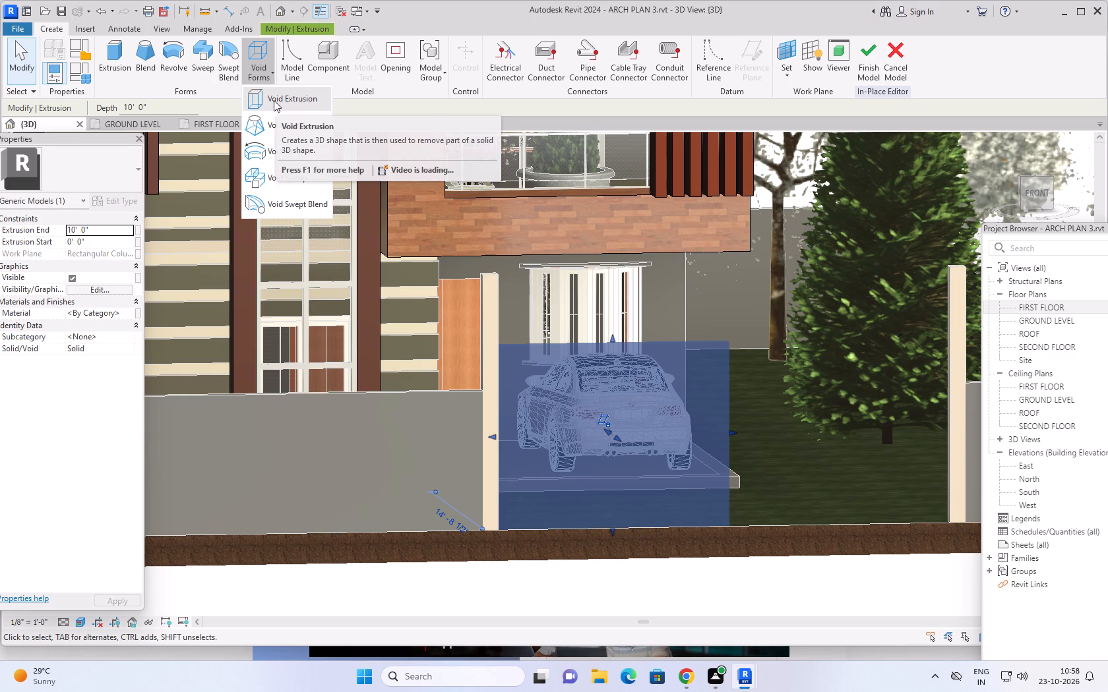
{"action": "left_click", "coordinate": [274, 100]}
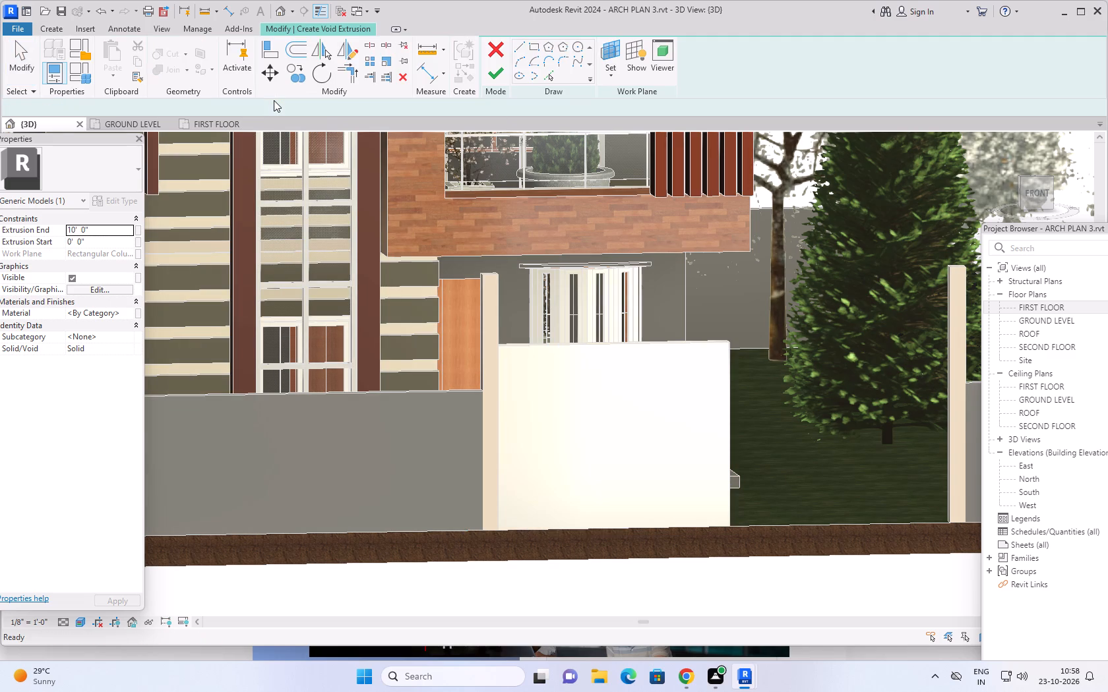
{"action": "left_click", "coordinate": [535, 46]}
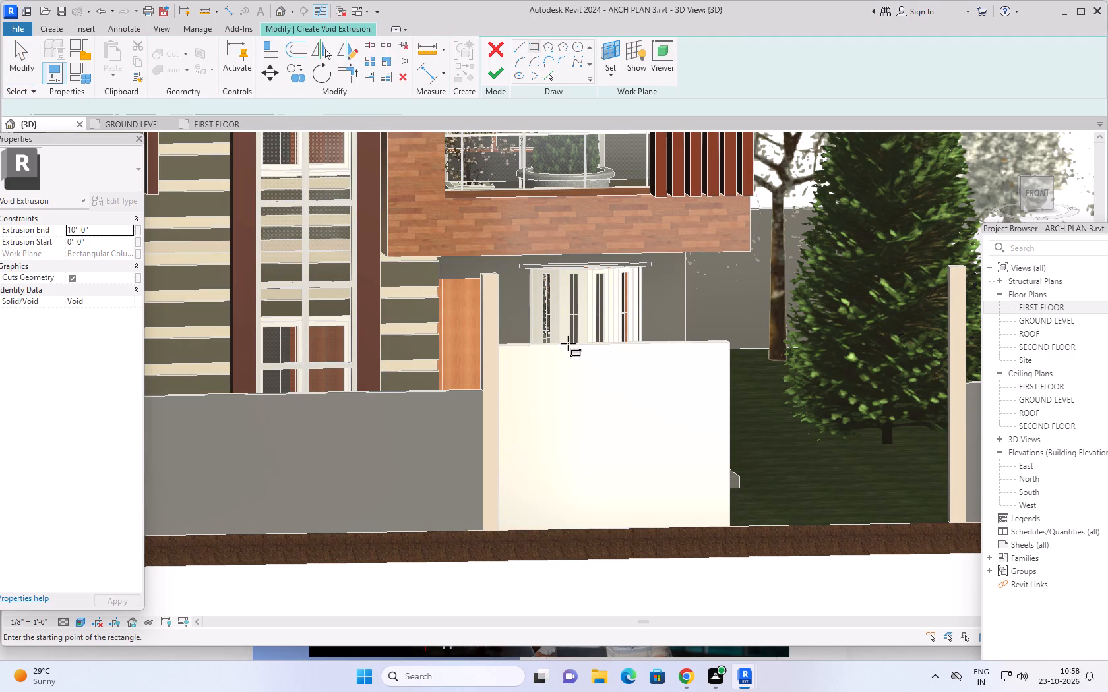
{"action": "scroll", "coordinate": [513, 385], "scroll_direction": "up", "scroll_amount": 3}
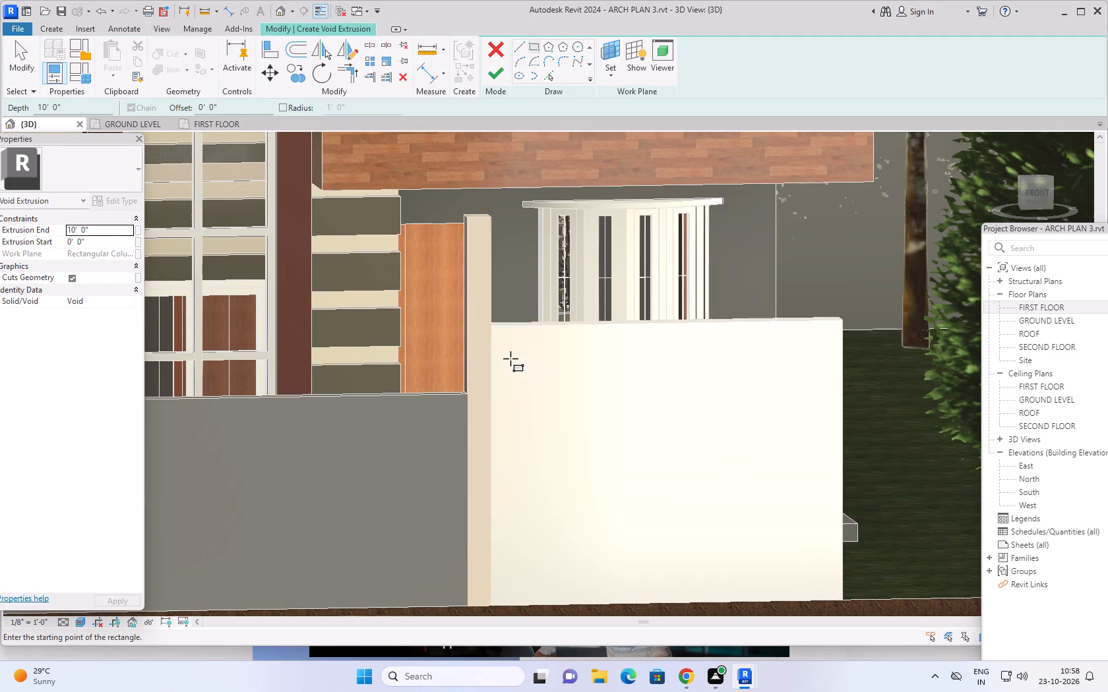
{"action": "left_click", "coordinate": [613, 70]}
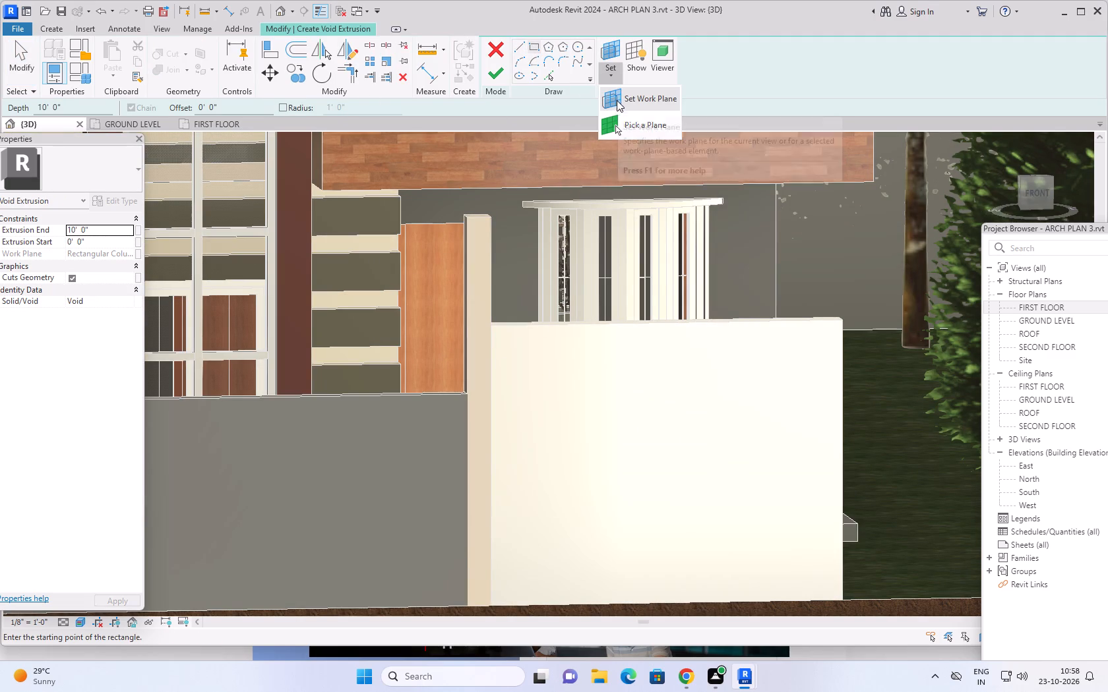
{"action": "left_click", "coordinate": [620, 121]}
{"action": "left_click", "coordinate": [636, 383]}
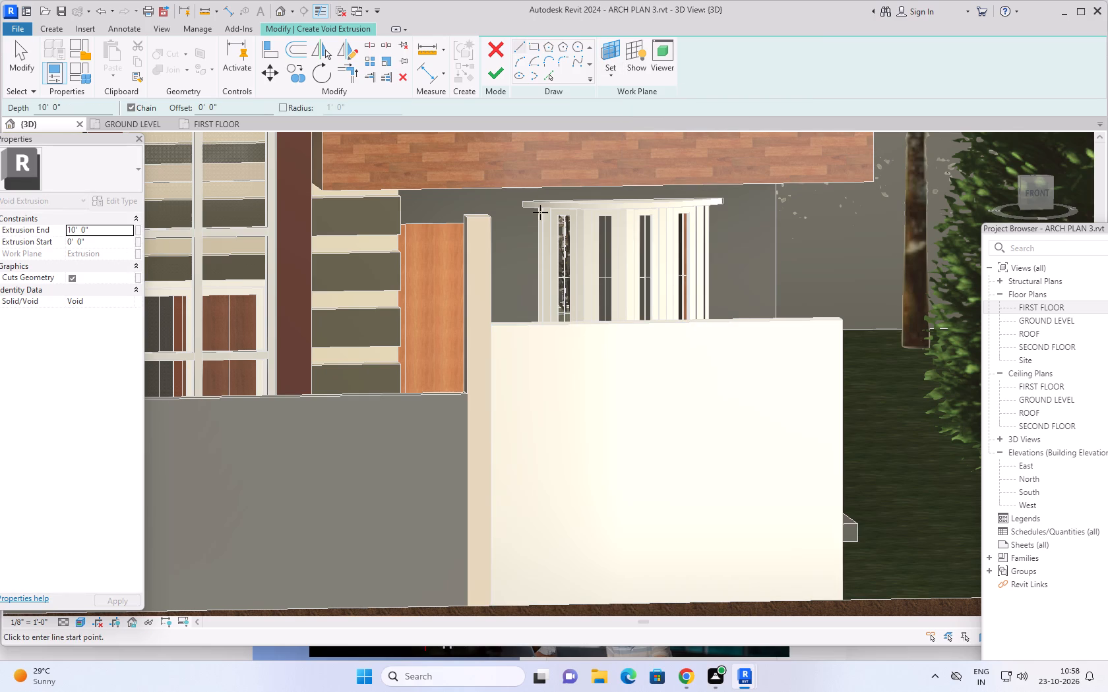
Sketch a horizontal slot rectangle about 8' 11" long and 5" high just below the gate panel's top edge.
{"action": "left_click", "coordinate": [534, 45]}
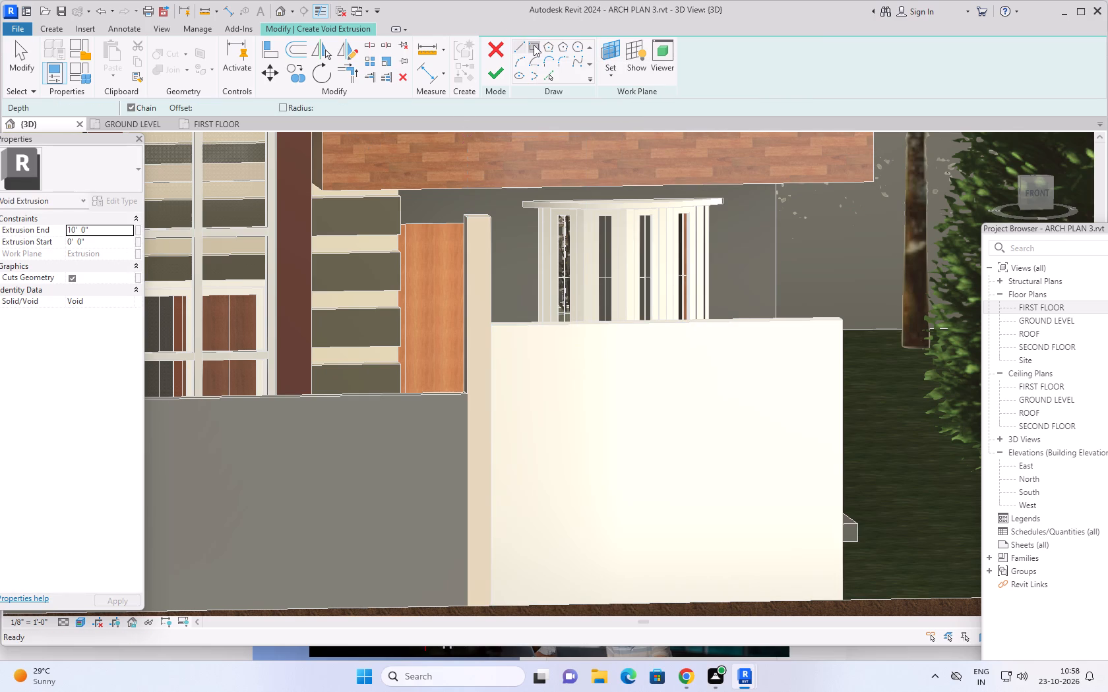
{"action": "left_click", "coordinate": [512, 353]}
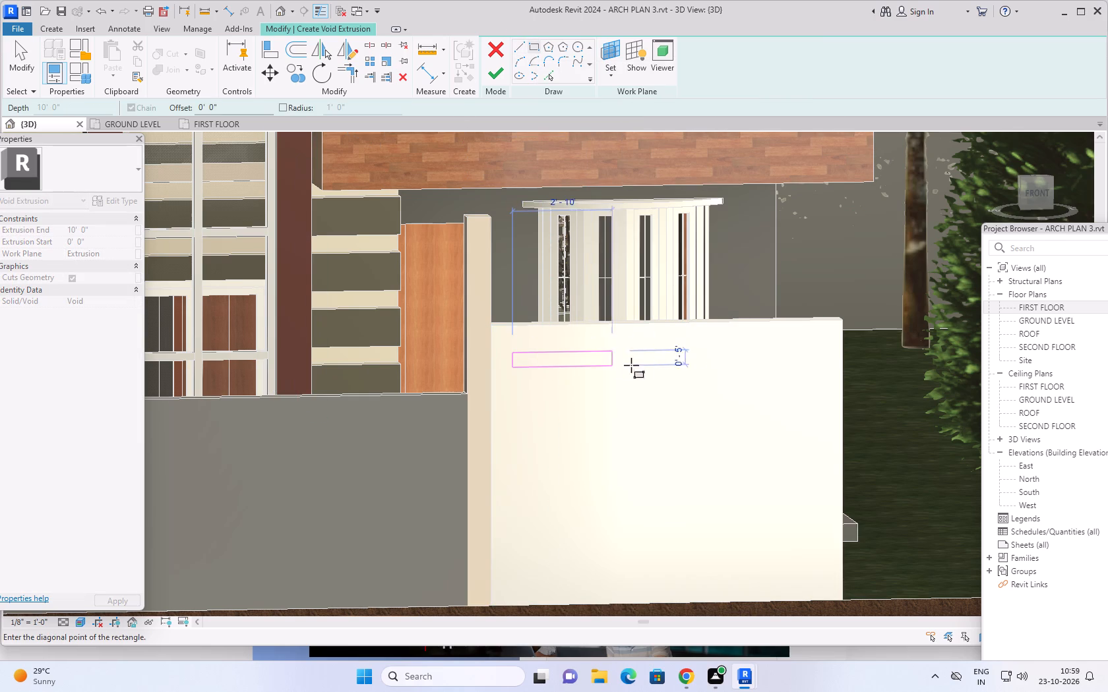
{"action": "left_click", "coordinate": [826, 362]}
{"action": "key", "text": "Escape"}
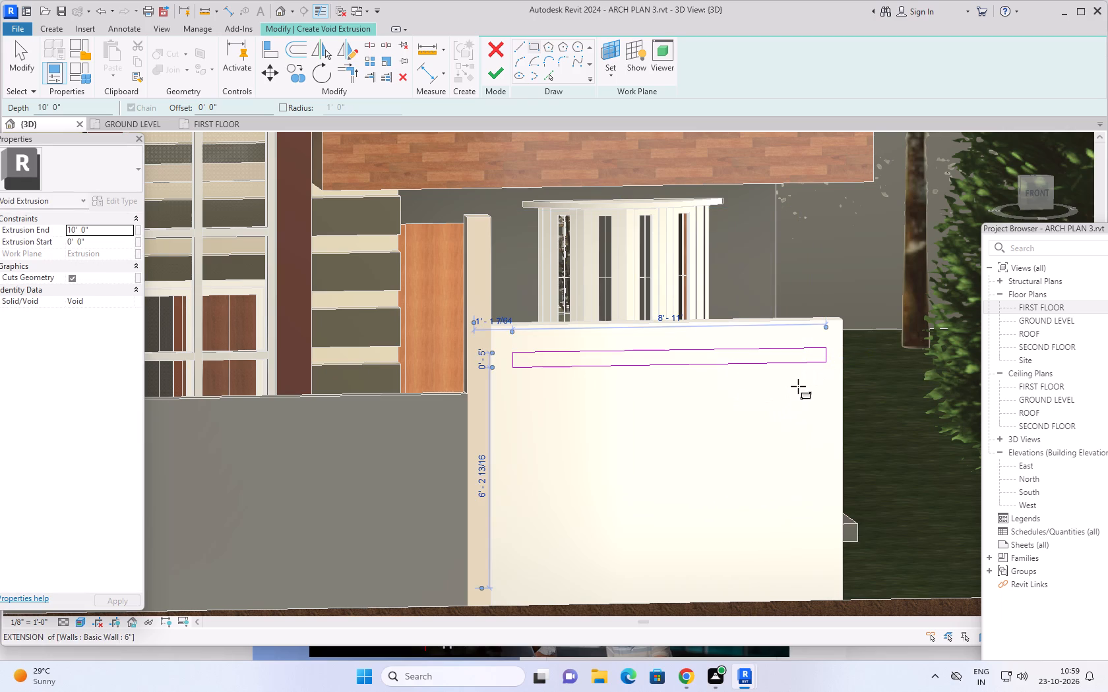
{"action": "key", "text": "Escape"}
{"action": "key", "text": "Escape"}
{"action": "key", "text": "Escape"}
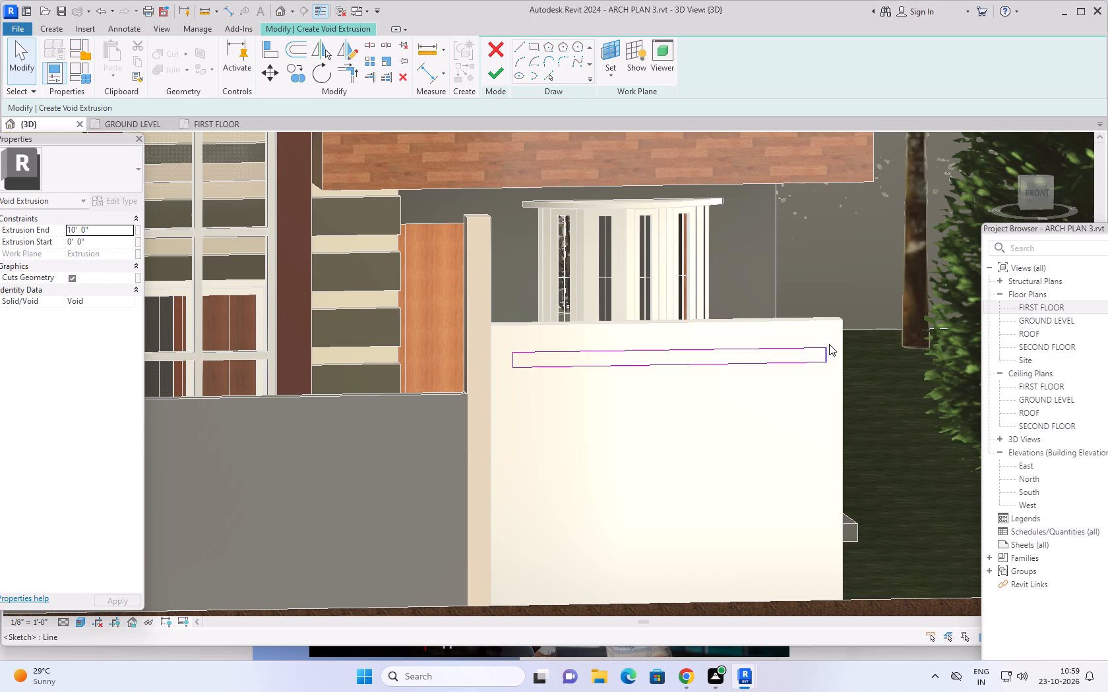
Copy the slot rectangle seven times down the gate panel at roughly even spacing, ending just above its base.
{"action": "left_click_drag", "start_coordinate": [836, 338], "coordinate": [561, 393]}
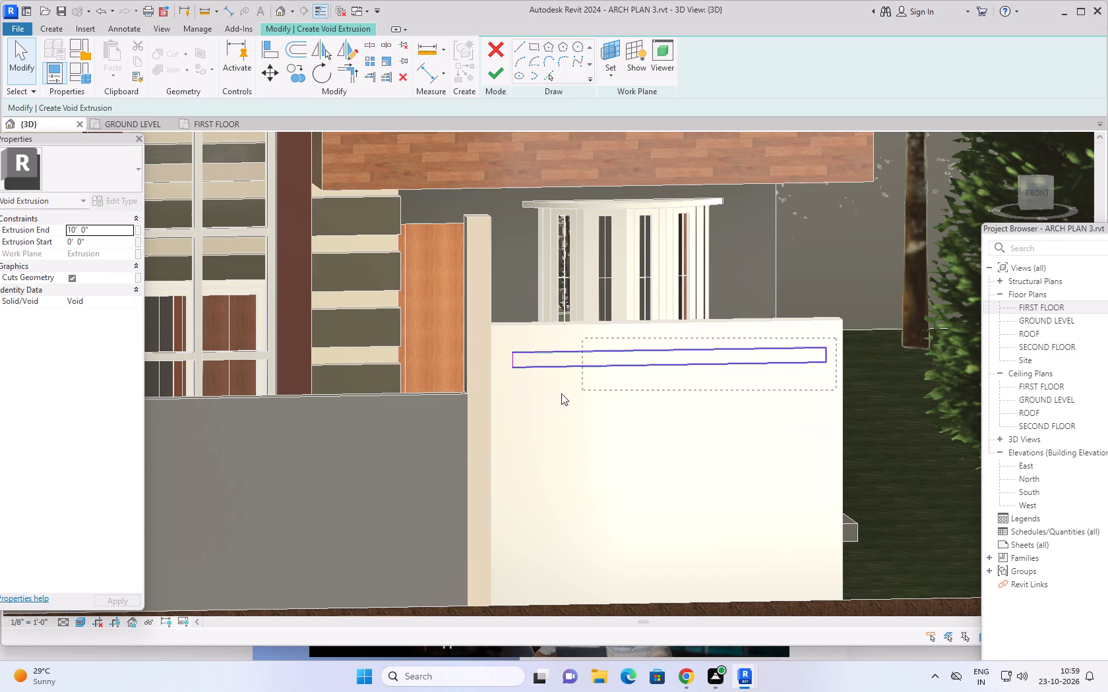
{"action": "left_click_drag", "start_coordinate": [561, 393], "coordinate": [500, 399]}
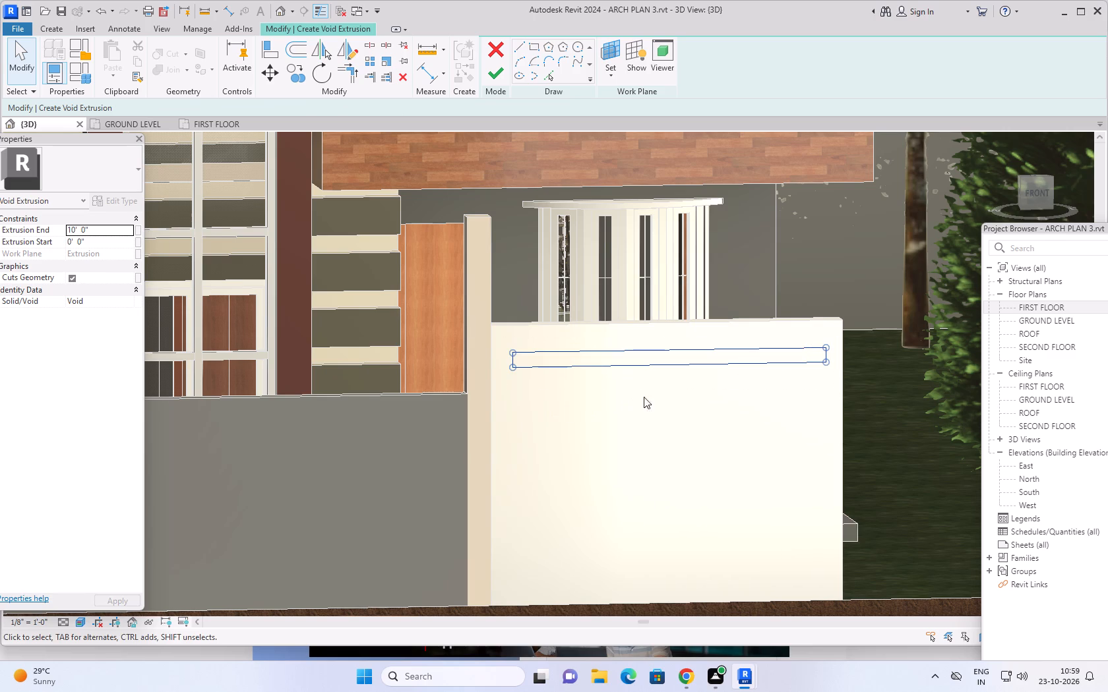
{"action": "left_click", "coordinate": [290, 69]}
{"action": "left_click", "coordinate": [824, 347]}
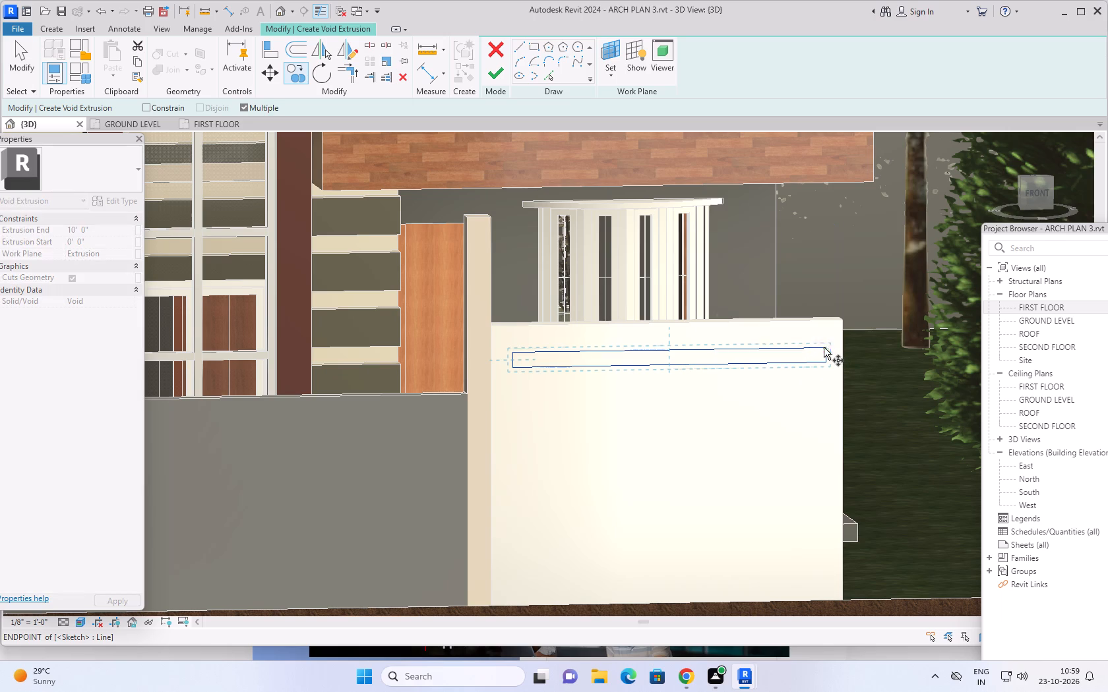
{"action": "left_click", "coordinate": [829, 380]}
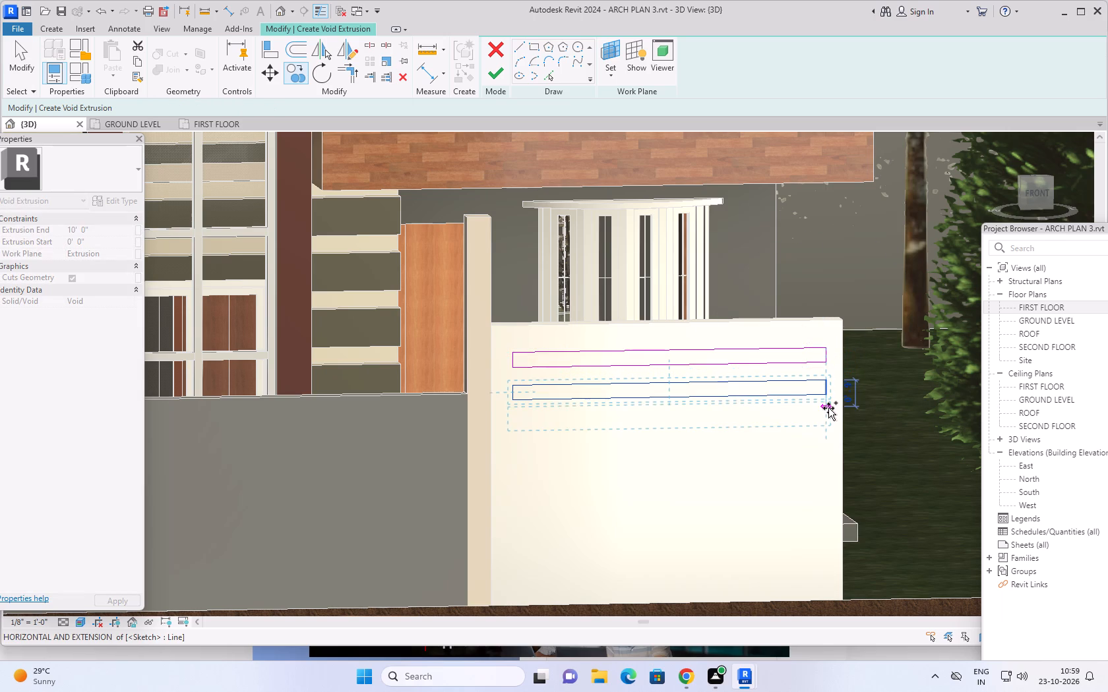
{"action": "left_click", "coordinate": [828, 410]}
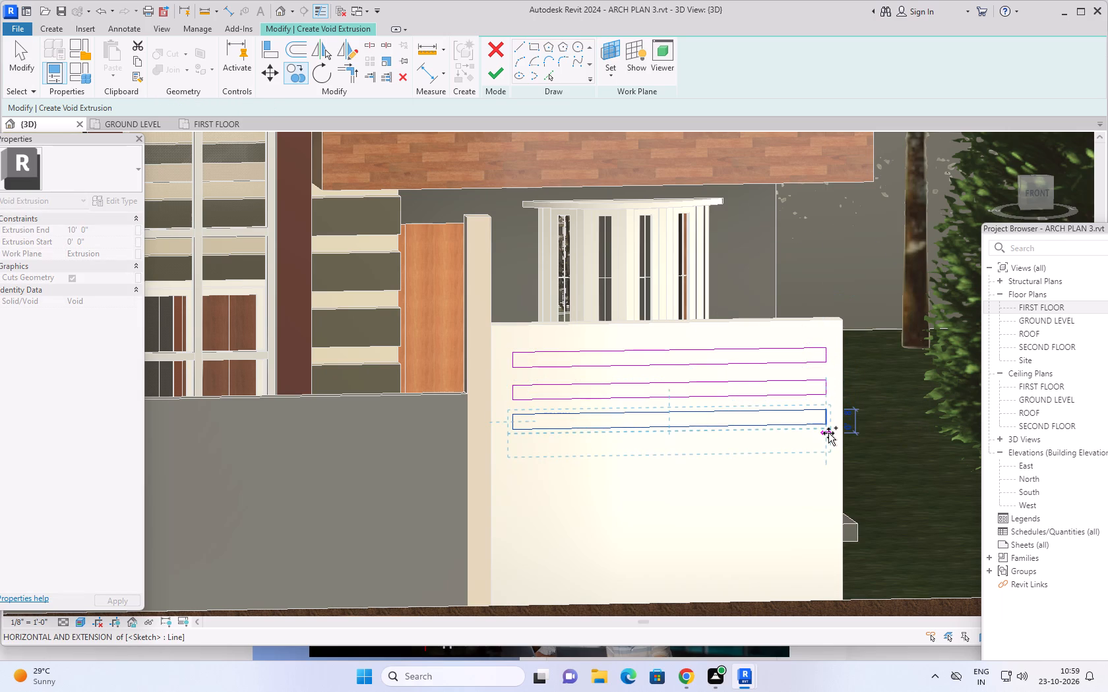
{"action": "left_click", "coordinate": [828, 436]}
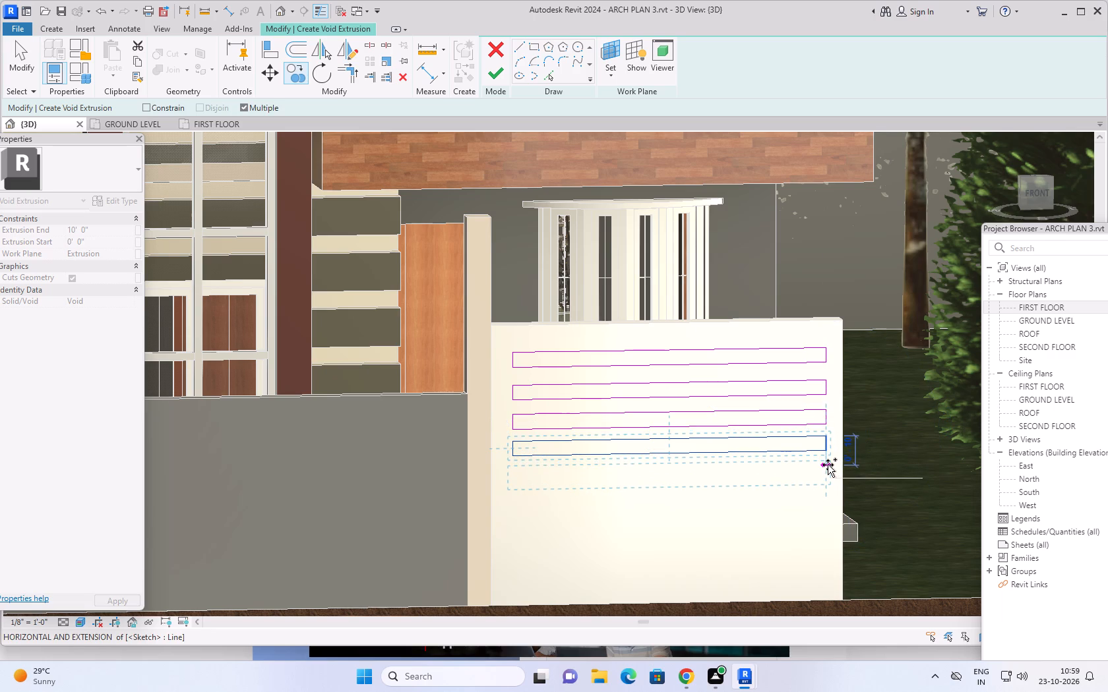
{"action": "left_click", "coordinate": [828, 465]}
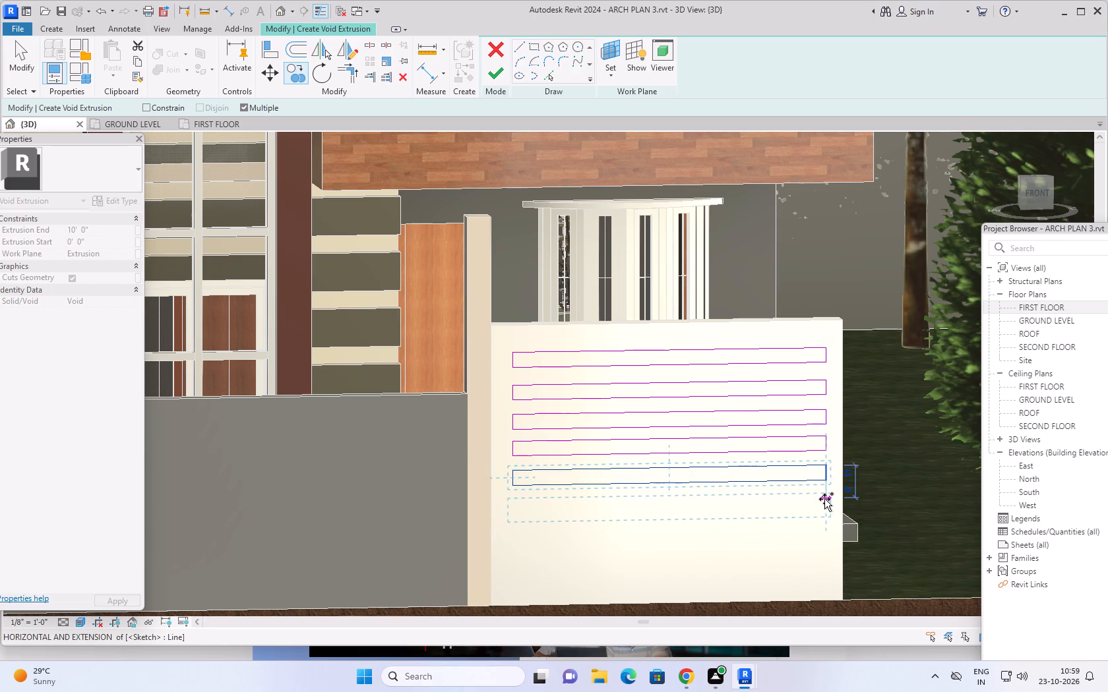
{"action": "left_click", "coordinate": [825, 498]}
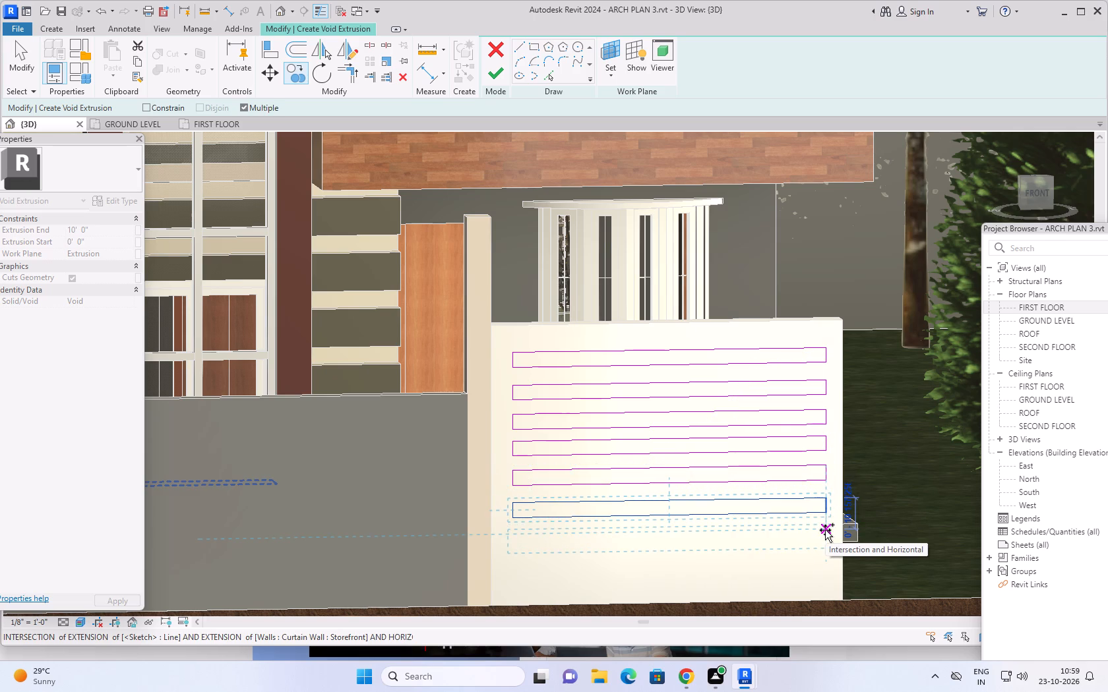
{"action": "left_click", "coordinate": [825, 530]}
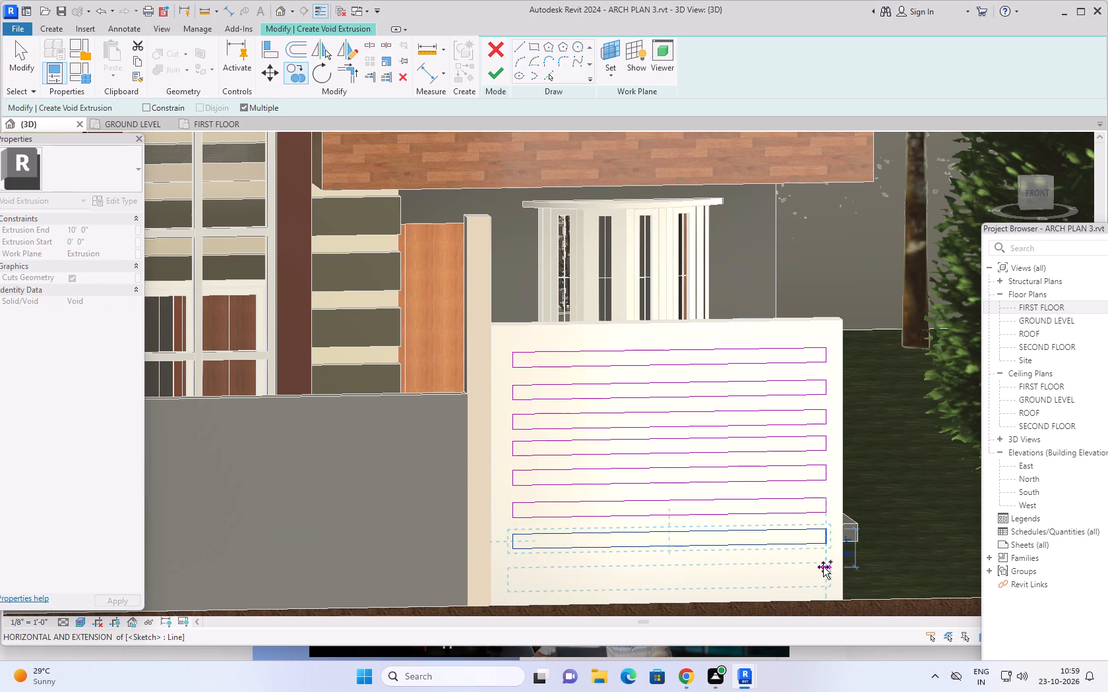
{"action": "left_click", "coordinate": [826, 561]}
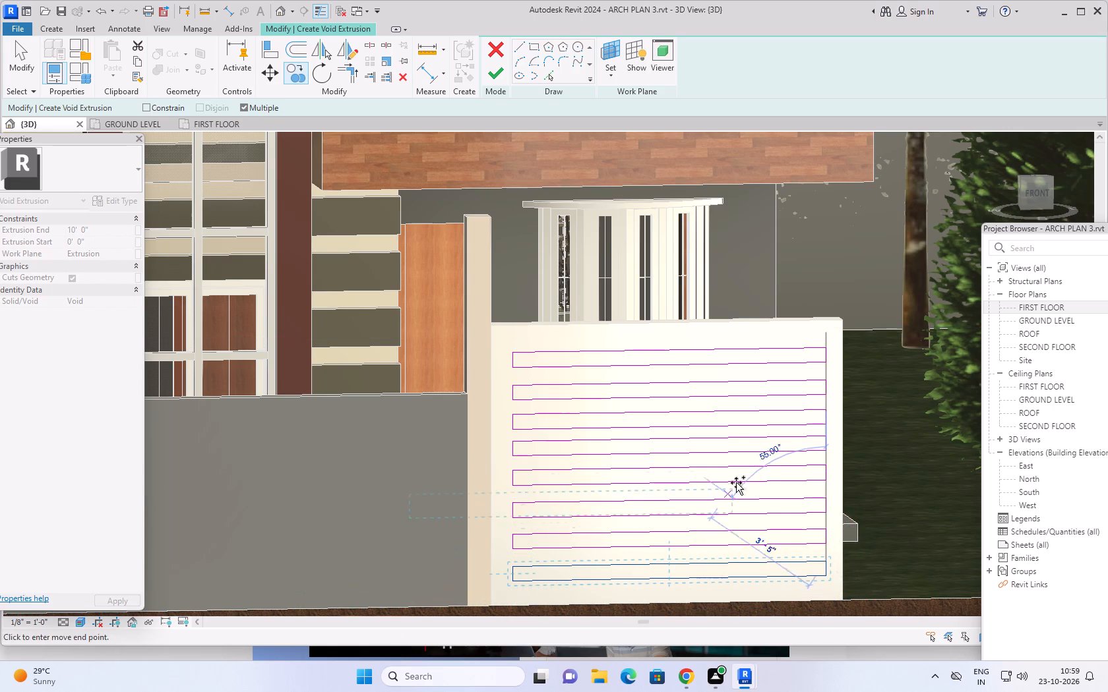
{"action": "key", "text": "Escape"}
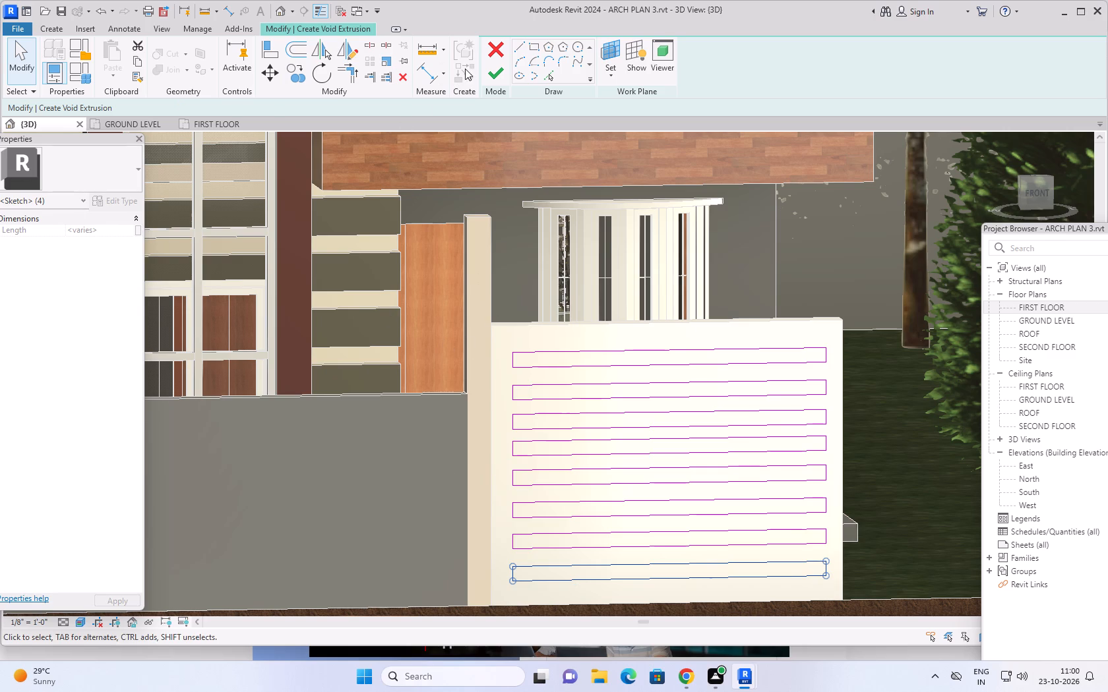
{"action": "scroll", "coordinate": [61, 202], "scroll_direction": "up", "scroll_amount": 2}
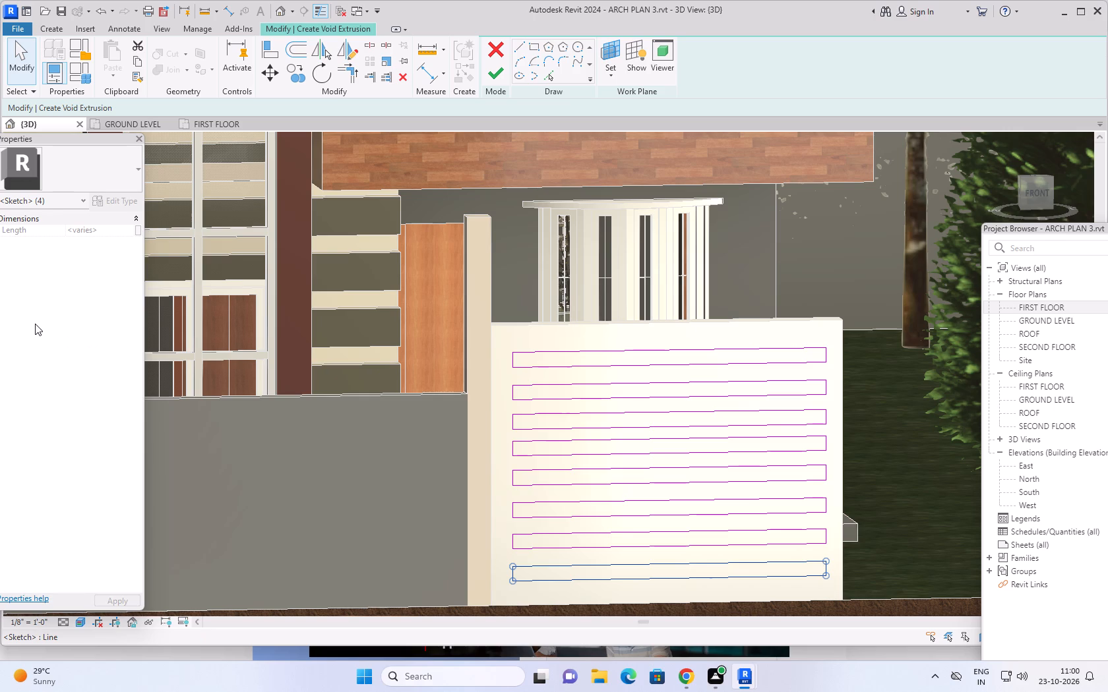
{"action": "key", "text": "Escape"}
{"action": "key", "text": "Escape"}
{"action": "key", "text": "Escape"}
{"action": "key", "text": "Escape"}
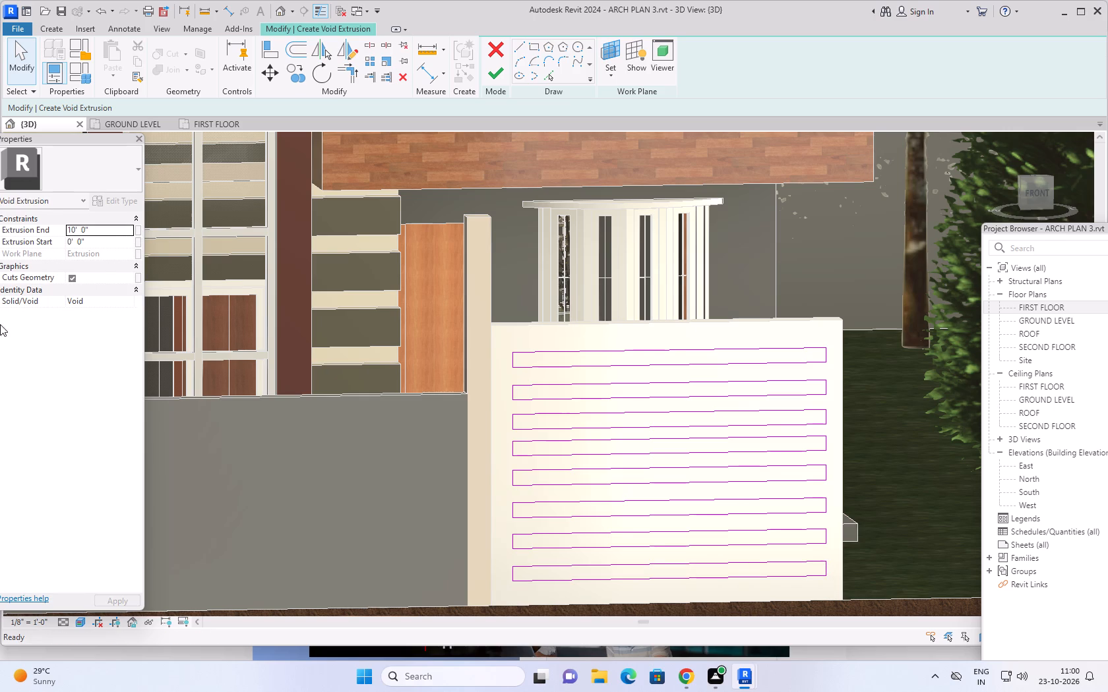
Set the void extrusion's end to 1' 0", then complete the slot cut and finish the in-place gate model.
{"action": "left_click", "coordinate": [110, 227]}
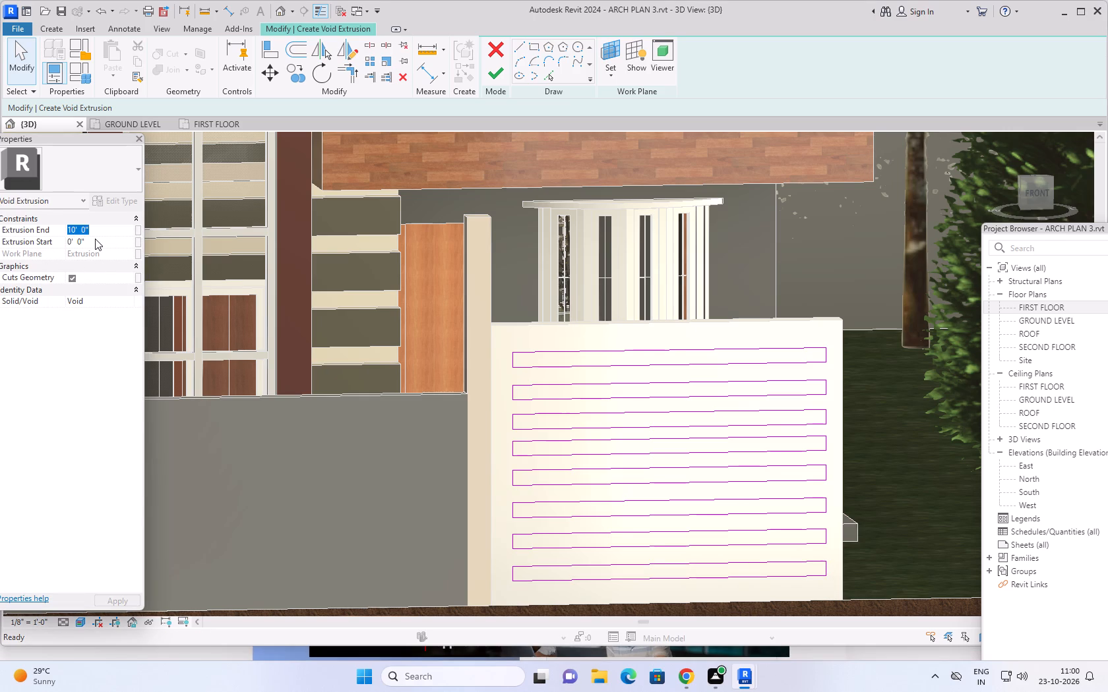
{"action": "key", "text": "BackSpace"}
{"action": "type", "text": "1'"}
{"action": "key", "text": "Return"}
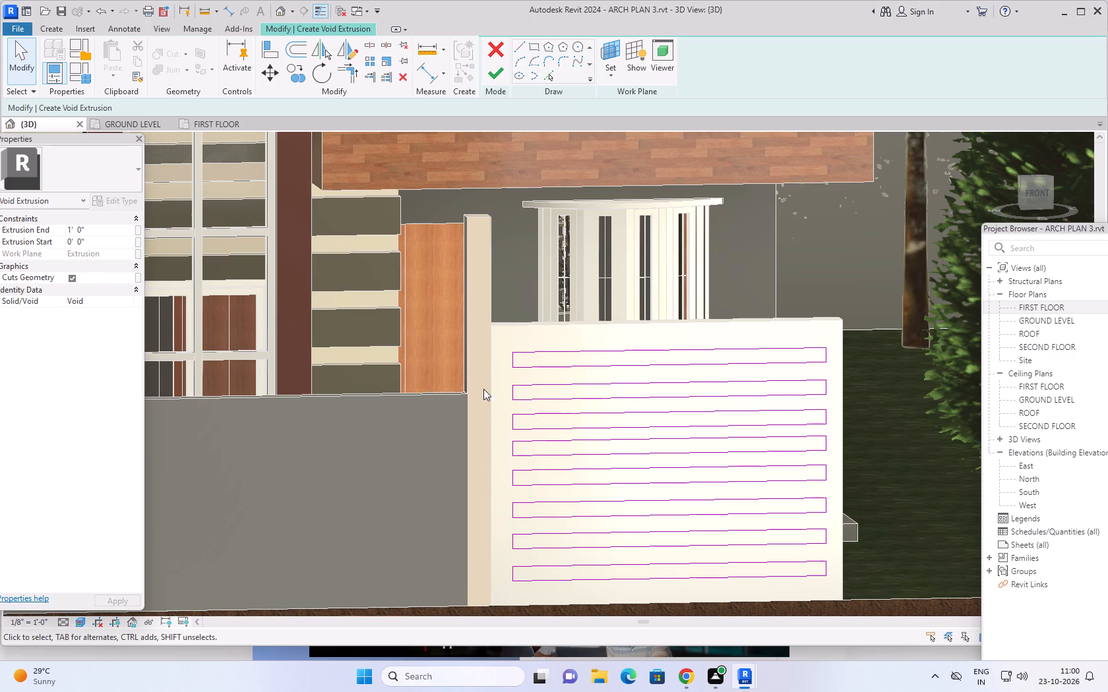
{"action": "scroll", "coordinate": [583, 413], "scroll_direction": "down", "scroll_amount": 2}
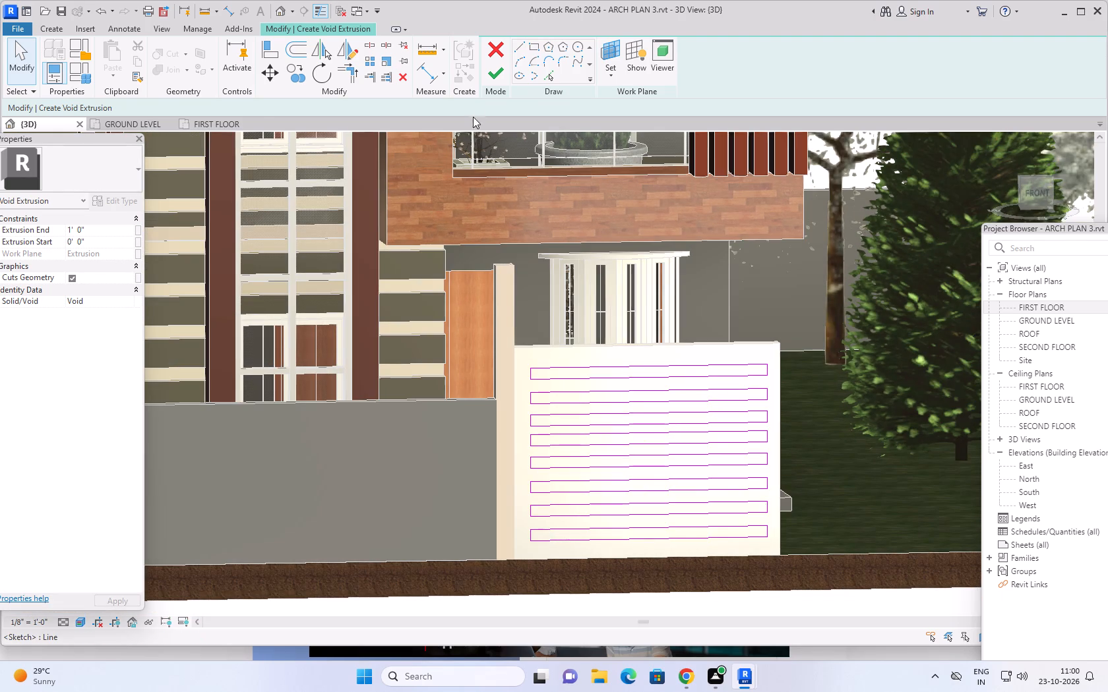
{"action": "left_click", "coordinate": [500, 74]}
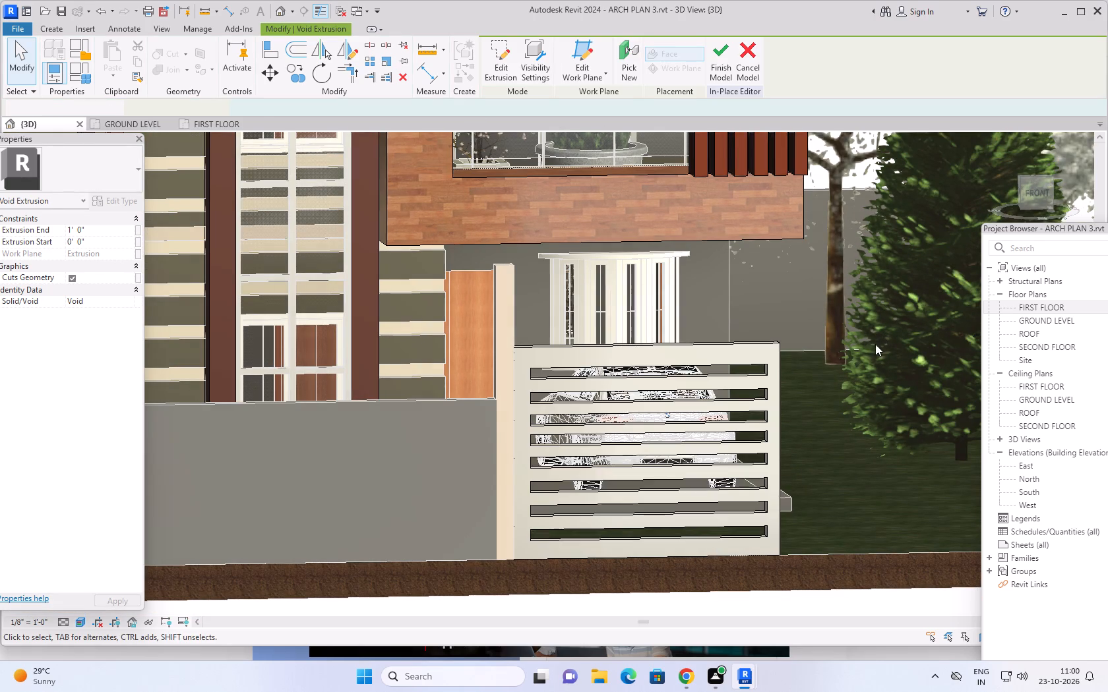
{"action": "scroll", "coordinate": [868, 381], "scroll_direction": "down", "scroll_amount": 1}
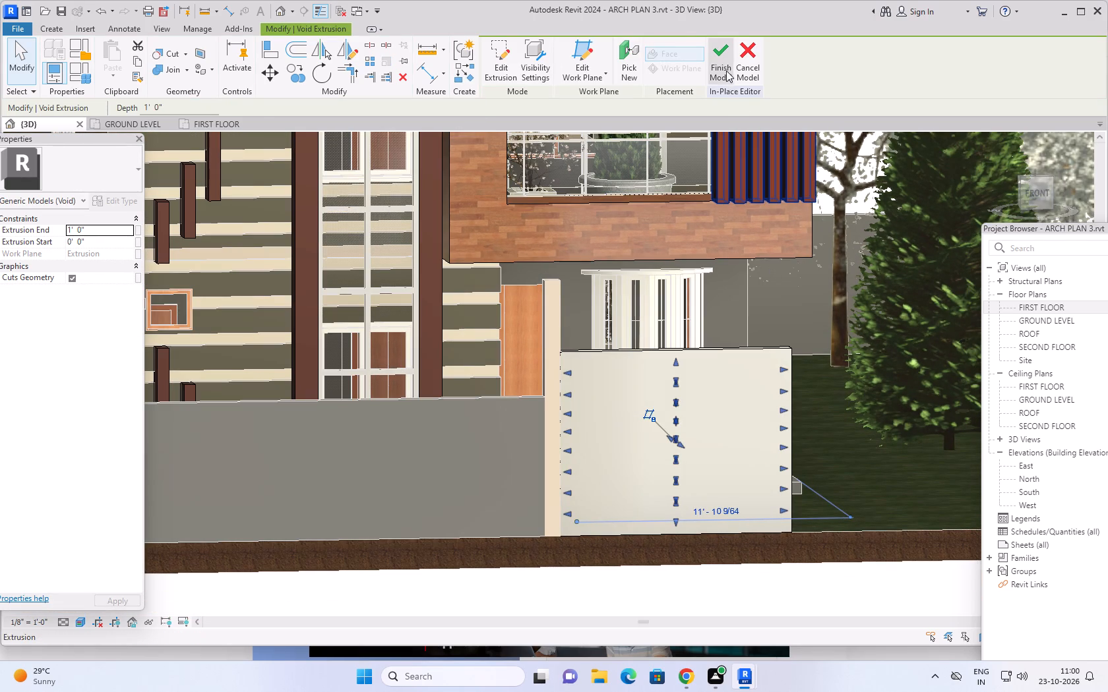
{"action": "left_click", "coordinate": [726, 67]}
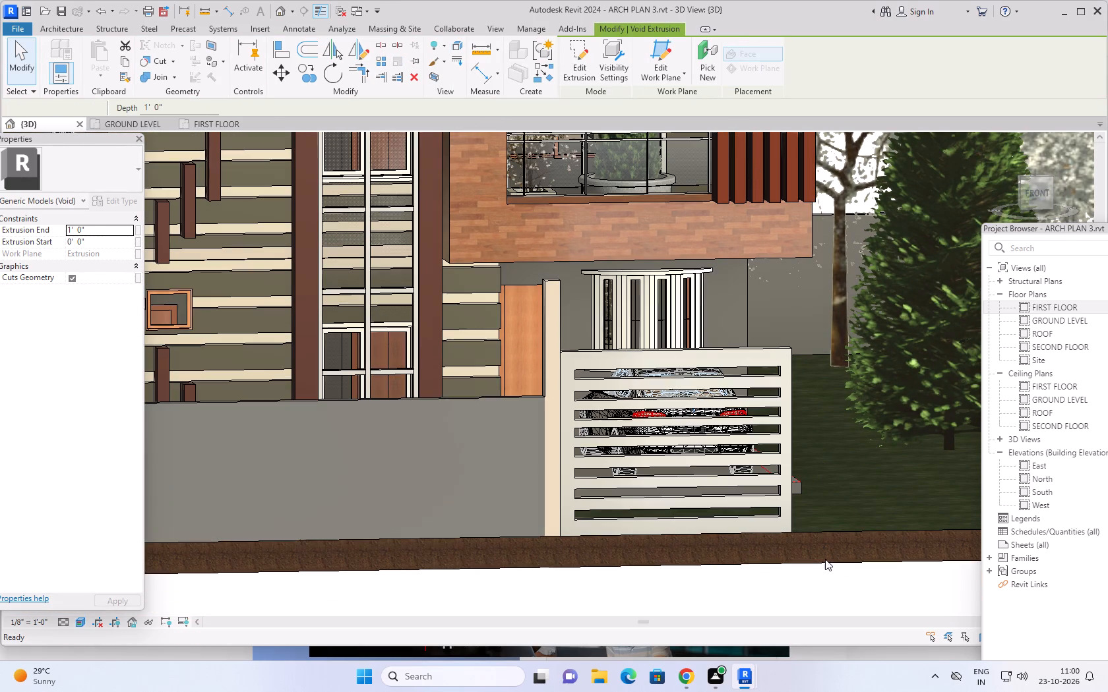
Examine the slotted gate panel from the front and side against the two front columns, compound wall and parked car.
{"action": "middle_click_drag", "start_coordinate": [816, 566], "coordinate": [751, 471]}
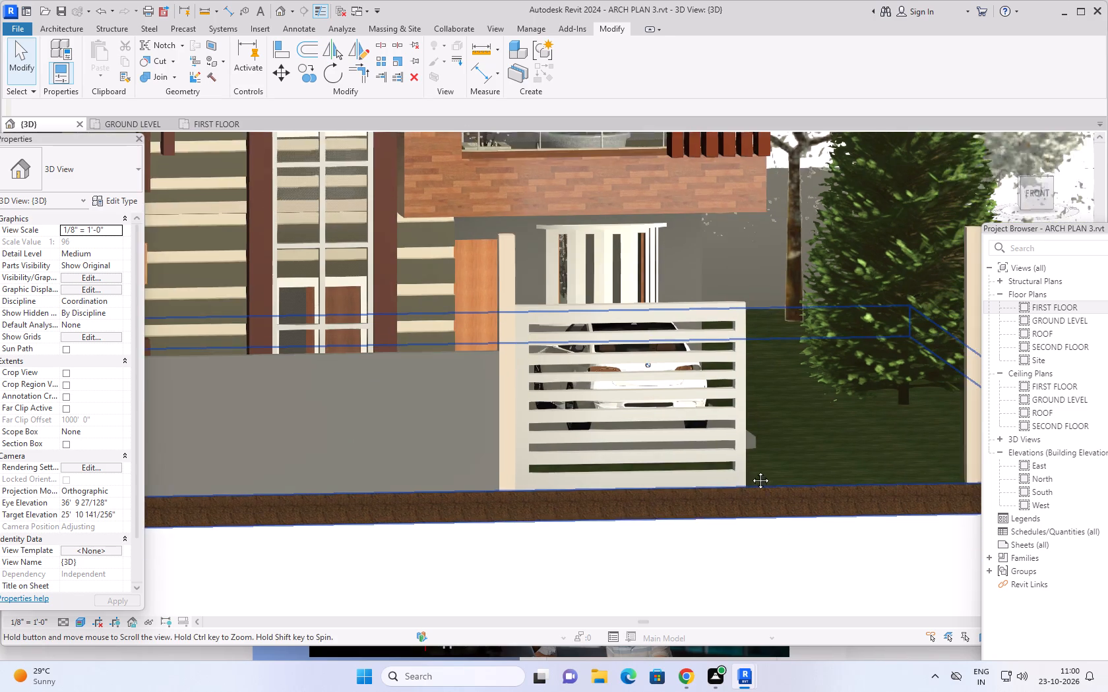
{"action": "middle_click_drag", "start_coordinate": [751, 471], "coordinate": [748, 463]}
{"action": "middle_click_drag", "start_coordinate": [766, 489], "coordinate": [721, 507], "text": "shift"}
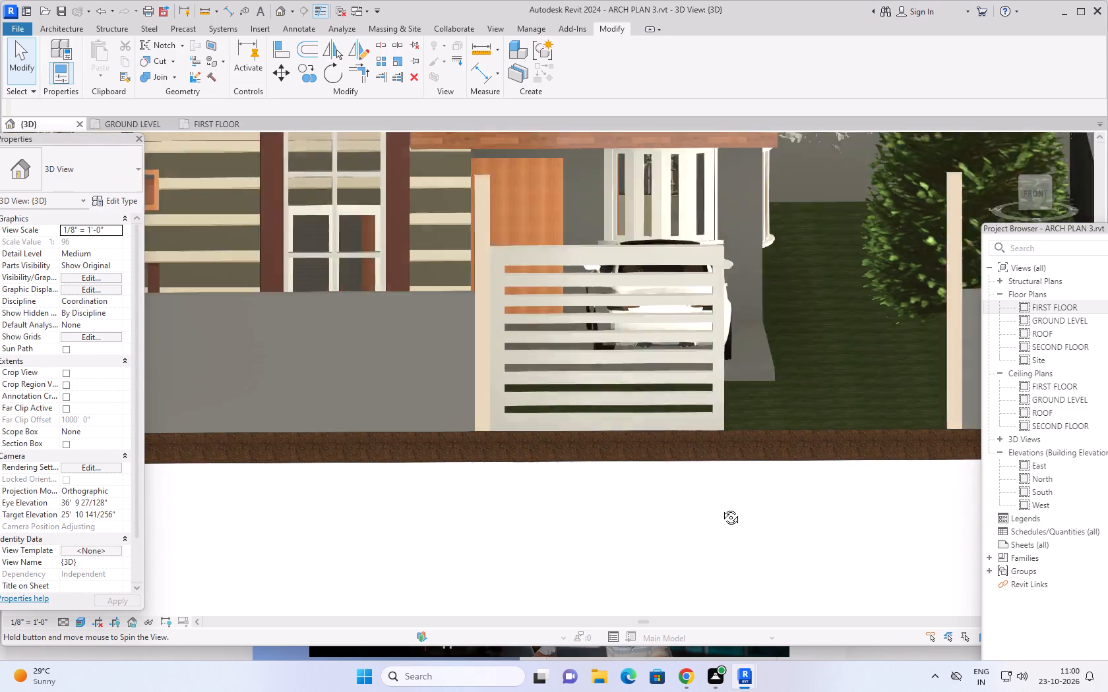
{"action": "middle_click_drag", "start_coordinate": [721, 507], "coordinate": [793, 473], "text": "shift"}
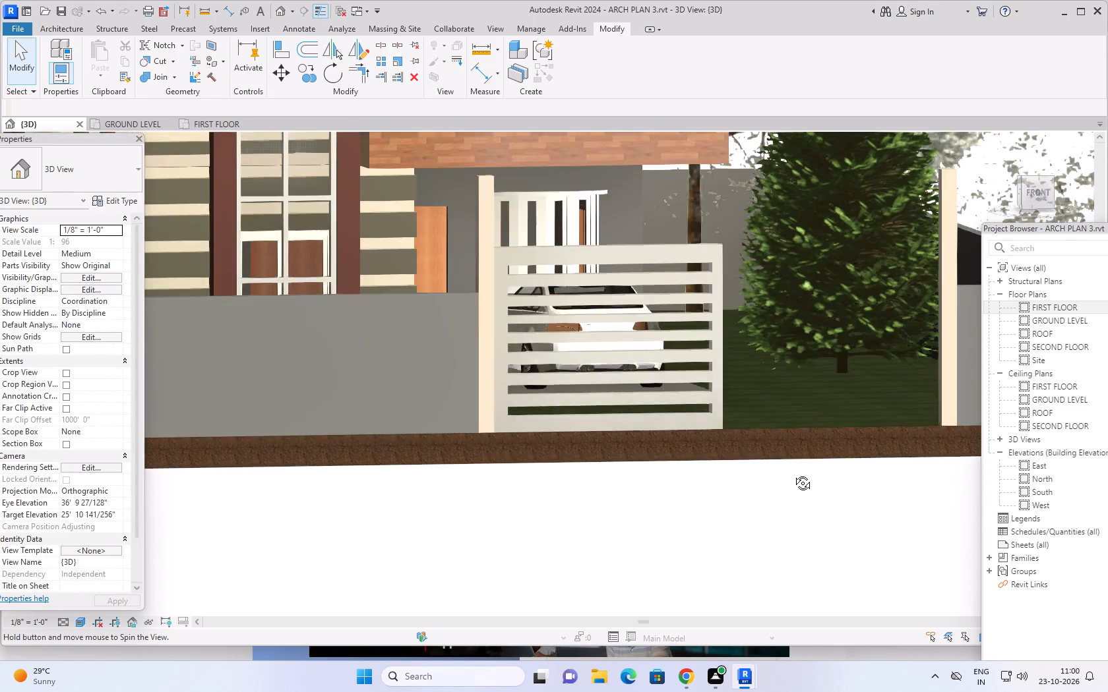
{"action": "middle_click_drag", "start_coordinate": [793, 473], "coordinate": [823, 473], "text": "shift"}
{"action": "middle_click_drag", "start_coordinate": [763, 467], "coordinate": [812, 489], "text": "shift"}
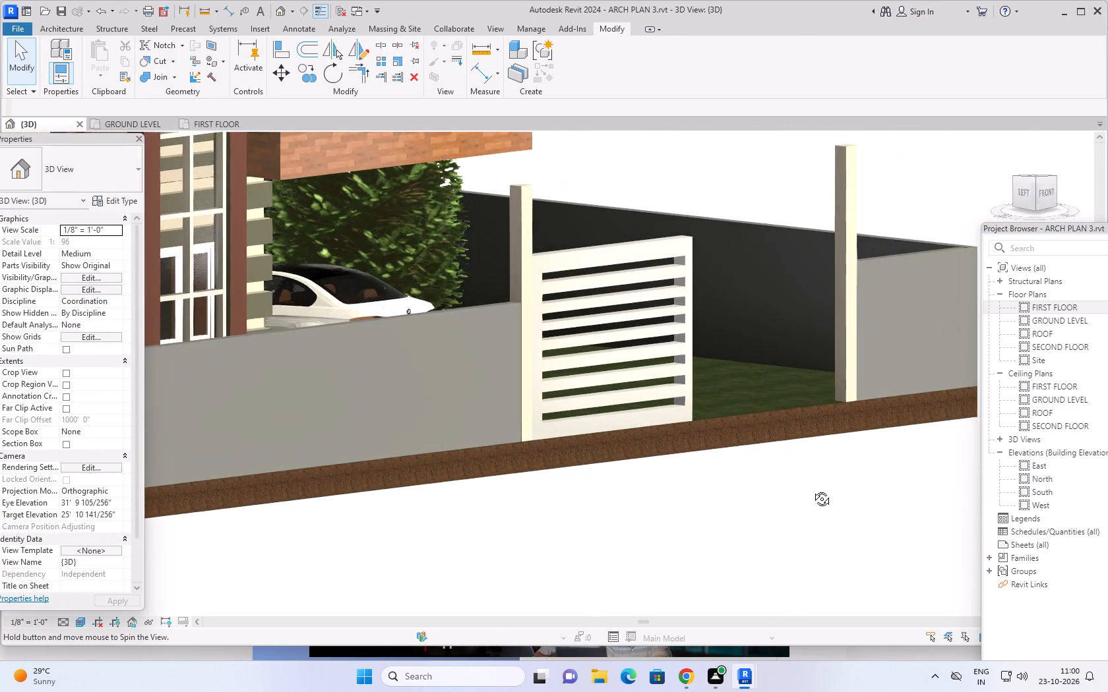
{"action": "middle_click_drag", "start_coordinate": [812, 489], "coordinate": [697, 491], "text": "shift"}
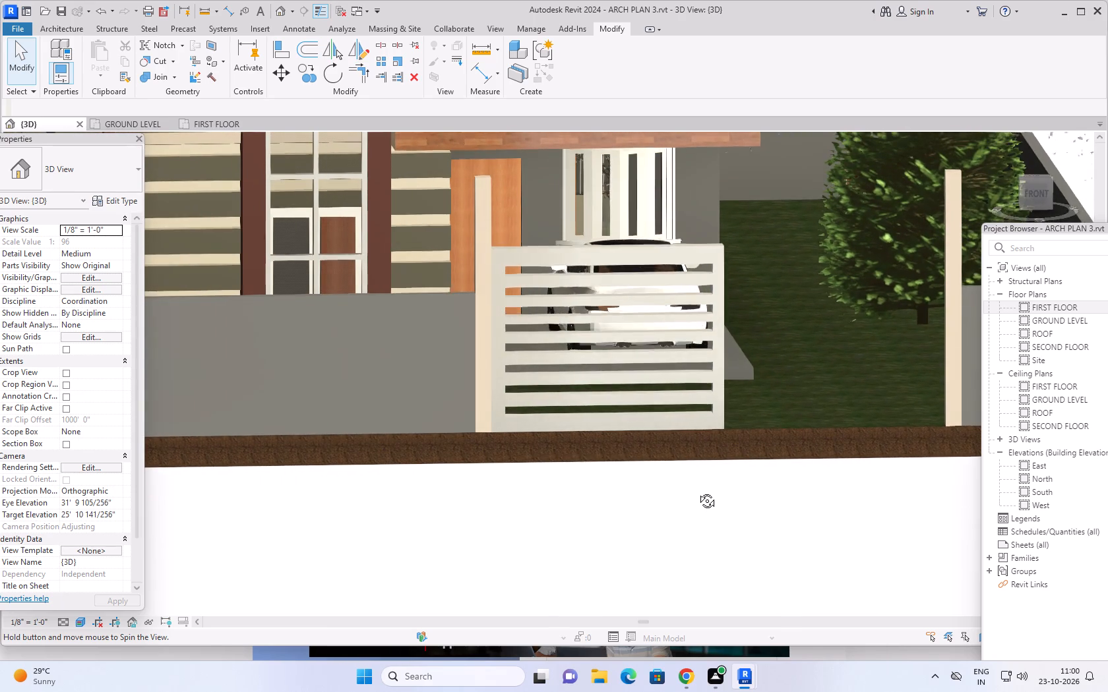
{"action": "middle_click_drag", "start_coordinate": [697, 491], "coordinate": [698, 489], "text": "shift"}
{"action": "scroll", "coordinate": [722, 490], "scroll_direction": "down", "scroll_amount": 2}
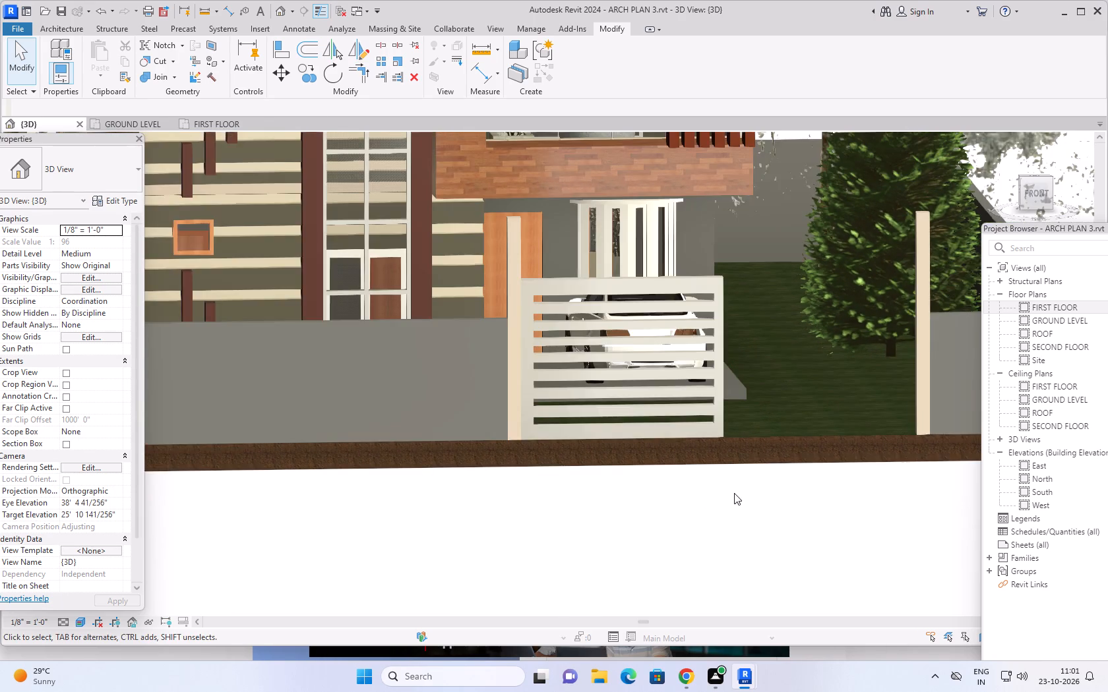
{"action": "middle_click_drag", "start_coordinate": [734, 493], "coordinate": [658, 492]}
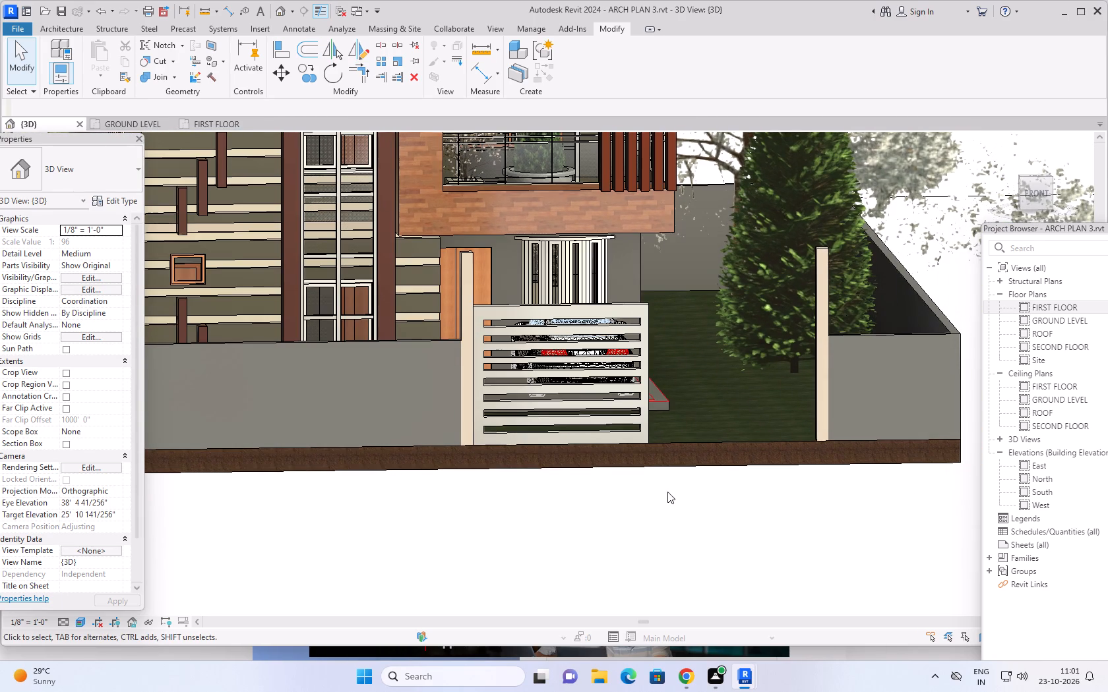
{"action": "scroll", "coordinate": [672, 488], "scroll_direction": "down", "scroll_amount": 3}
{"action": "middle_click_drag", "start_coordinate": [706, 495], "coordinate": [696, 455]}
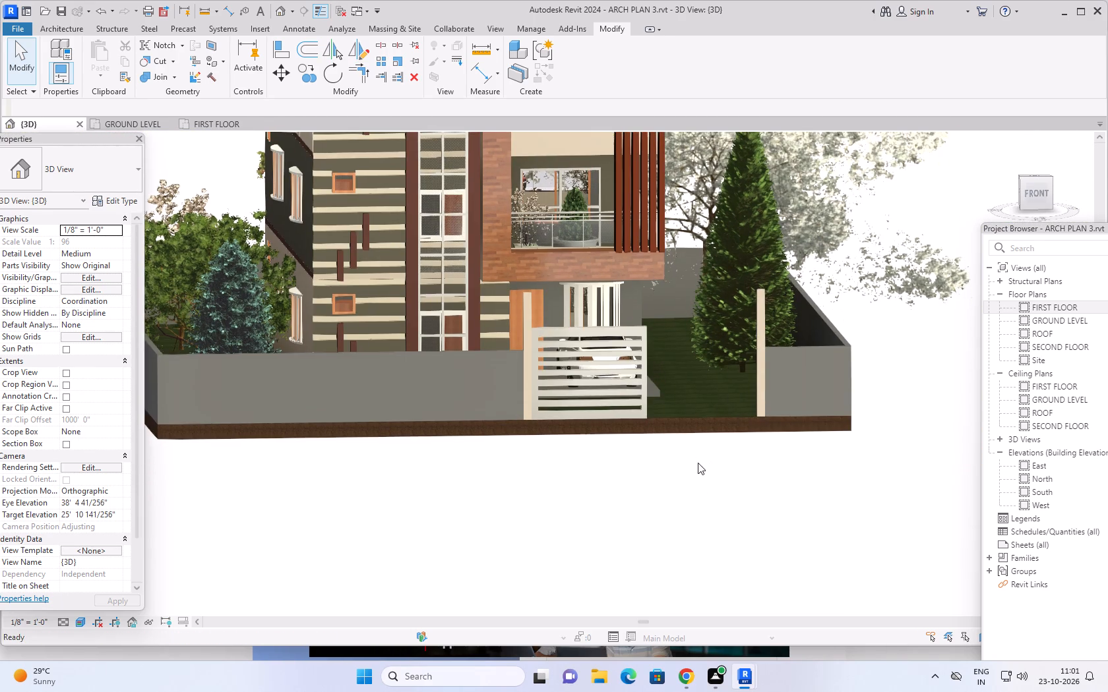
{"action": "middle_click_drag", "start_coordinate": [700, 468], "coordinate": [764, 481], "text": "shift"}
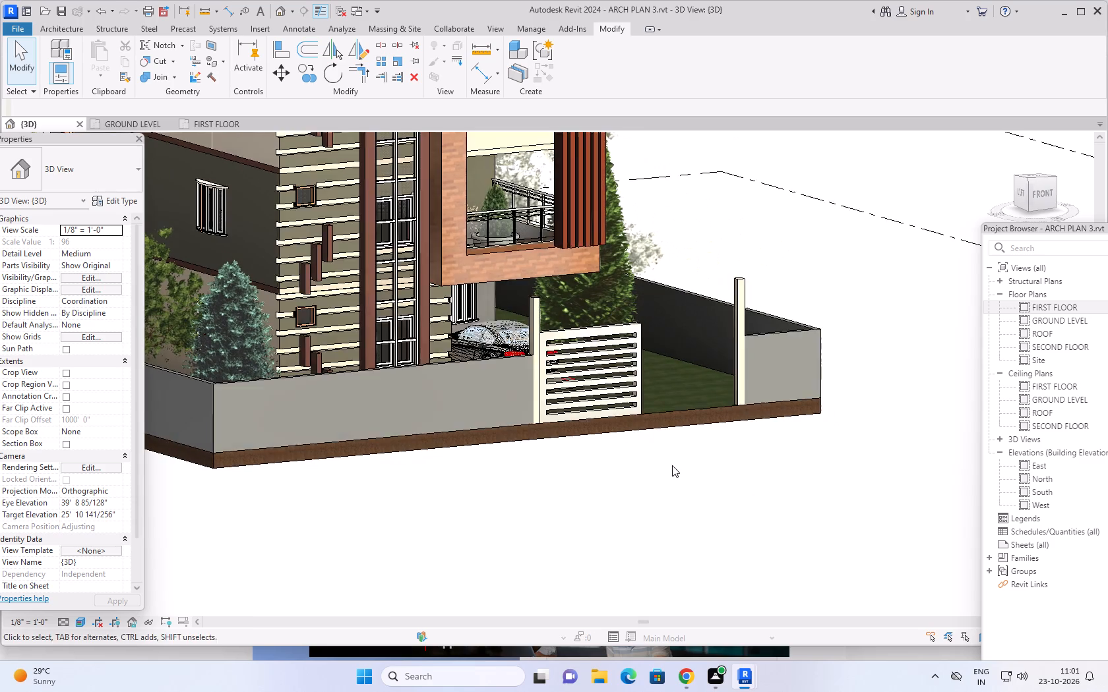
{"action": "middle_click_drag", "start_coordinate": [672, 465], "coordinate": [695, 479]}
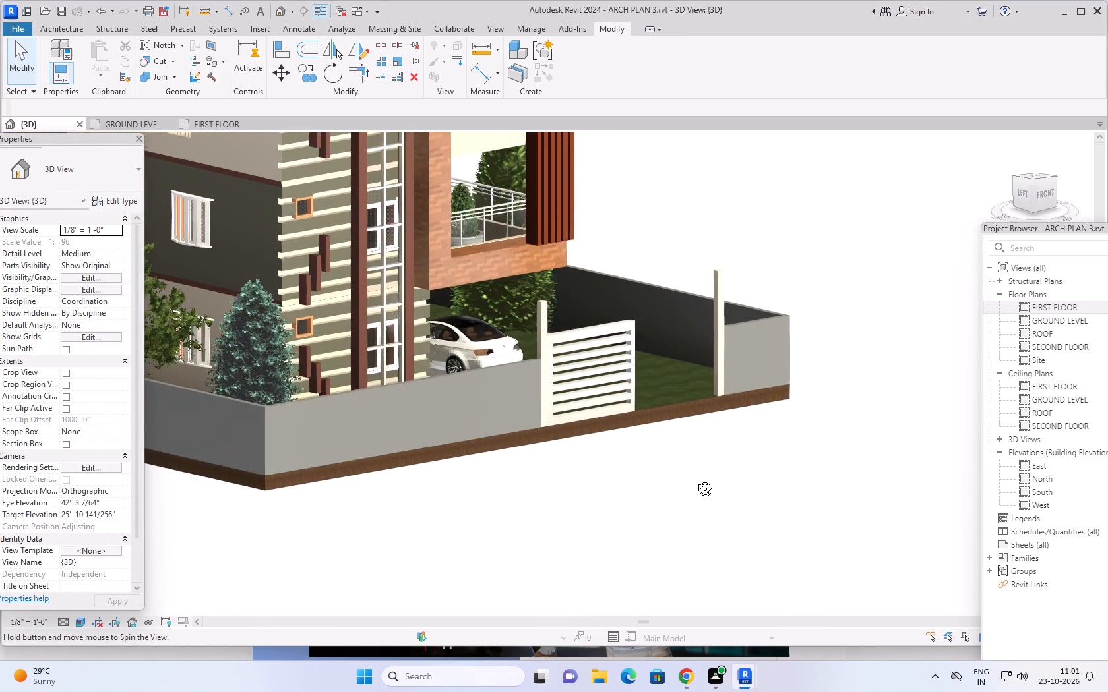
{"action": "middle_click_drag", "start_coordinate": [695, 479], "coordinate": [680, 478]}
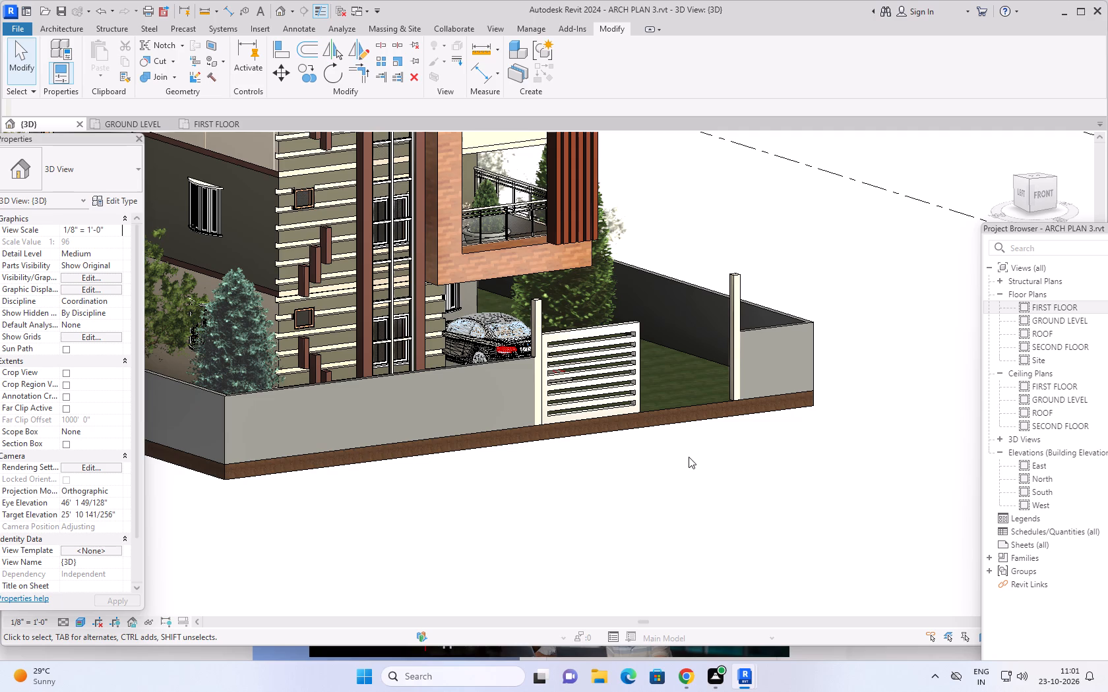
{"action": "middle_click_drag", "start_coordinate": [689, 449], "coordinate": [627, 493]}
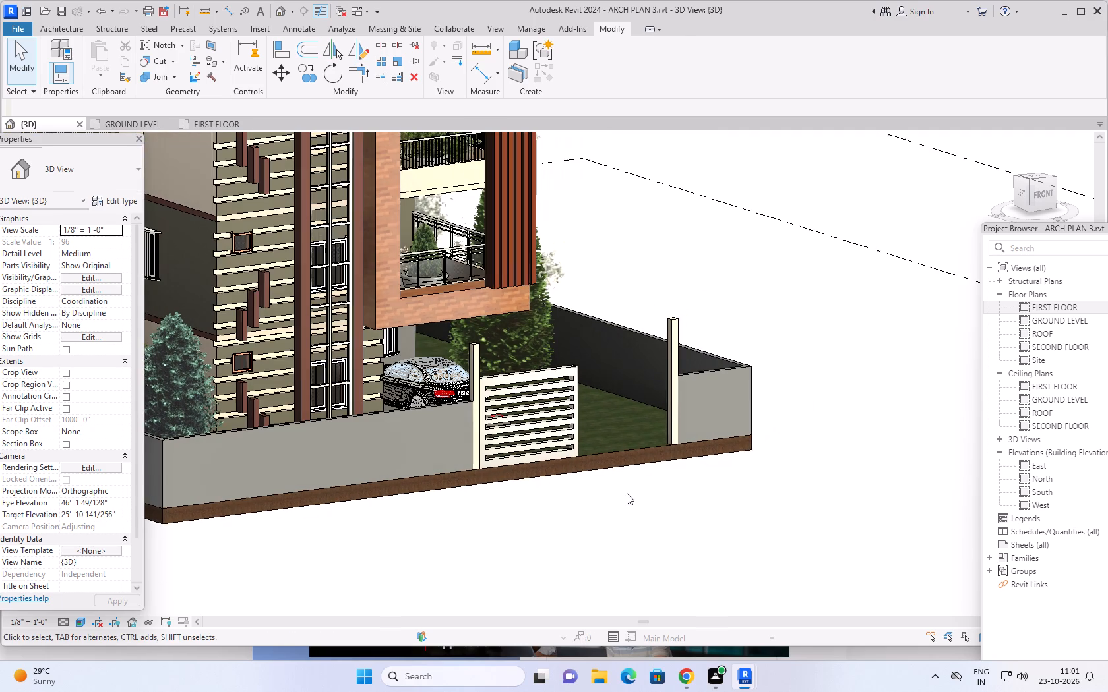
{"action": "middle_click_drag", "start_coordinate": [644, 493], "coordinate": [636, 500], "text": "shift"}
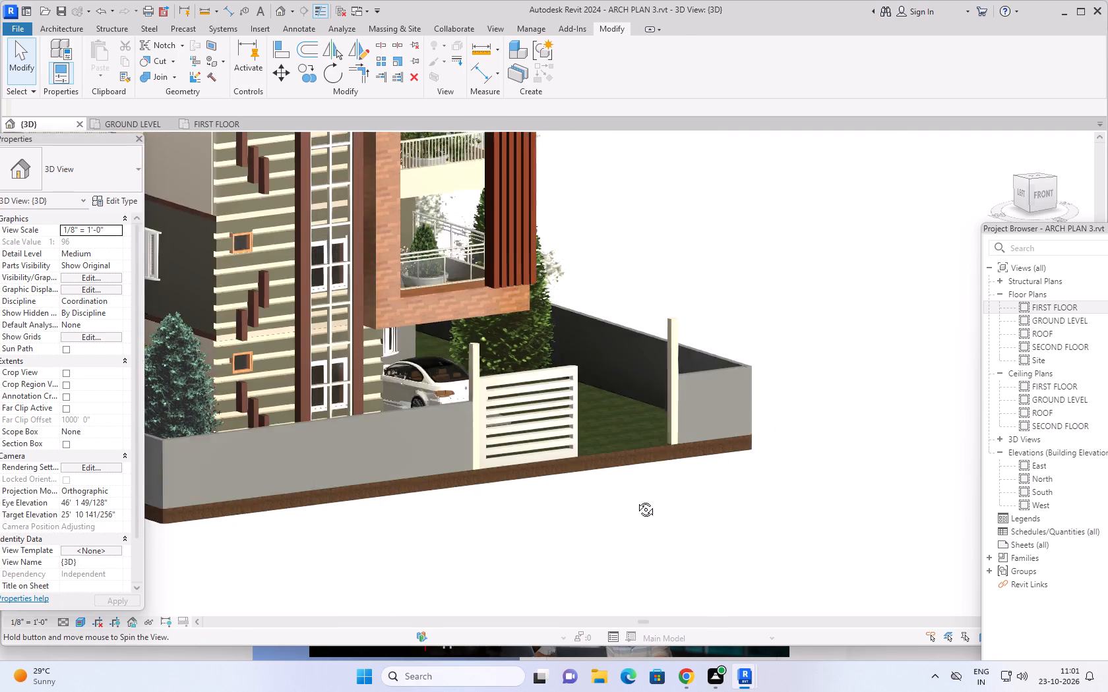
{"action": "middle_click_drag", "start_coordinate": [636, 500], "coordinate": [456, 483], "text": "shift"}
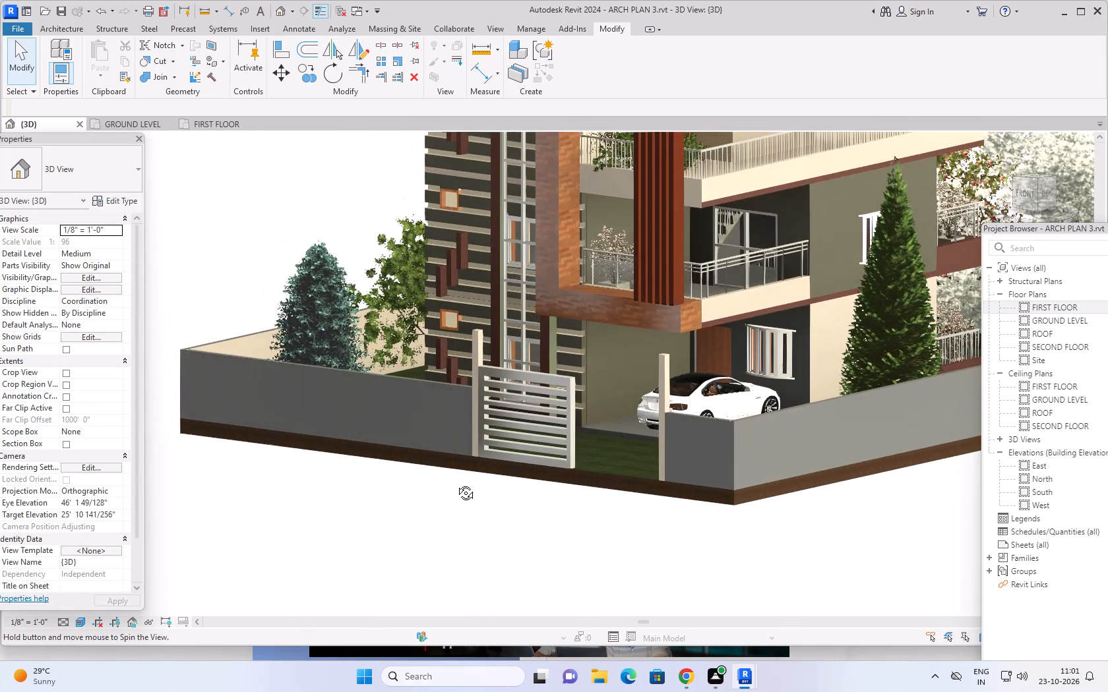
{"action": "middle_click_drag", "start_coordinate": [456, 483], "coordinate": [743, 499], "text": "shift"}
{"action": "scroll", "coordinate": [743, 499], "scroll_direction": "up", "scroll_amount": 1, "text": "shift"}
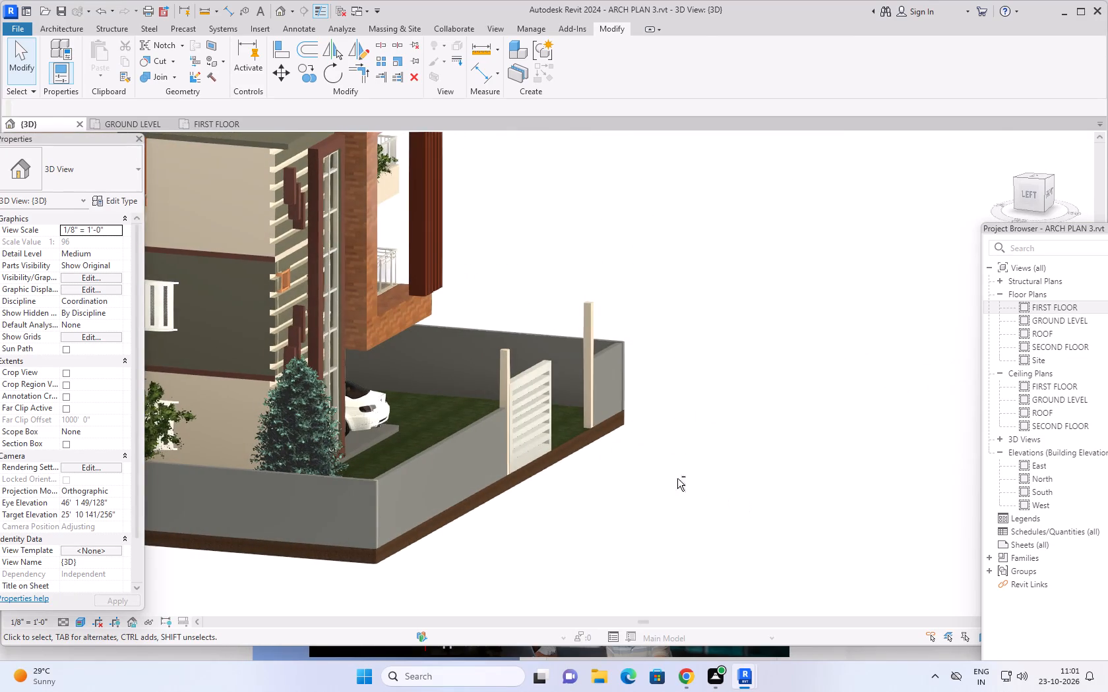
{"action": "scroll", "coordinate": [588, 453], "scroll_direction": "up", "scroll_amount": 4}
{"action": "middle_click_drag", "start_coordinate": [606, 458], "coordinate": [609, 495], "text": "shift"}
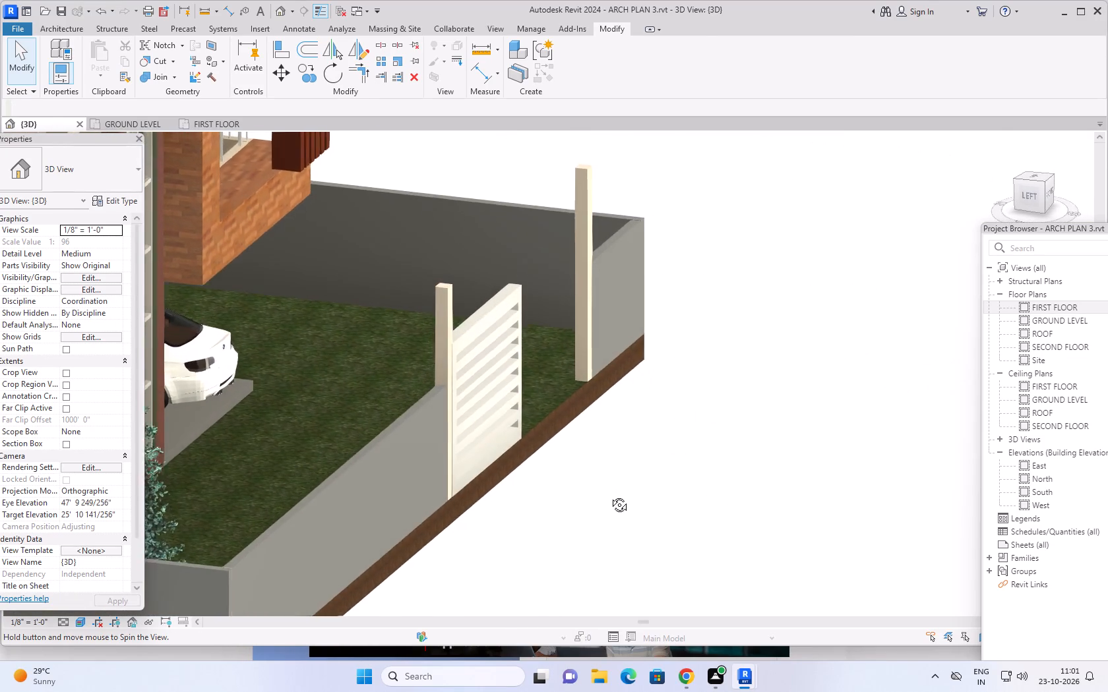
{"action": "middle_click_drag", "start_coordinate": [609, 495], "coordinate": [636, 505], "text": "shift"}
{"action": "scroll", "coordinate": [632, 395], "scroll_direction": "up", "scroll_amount": 2}
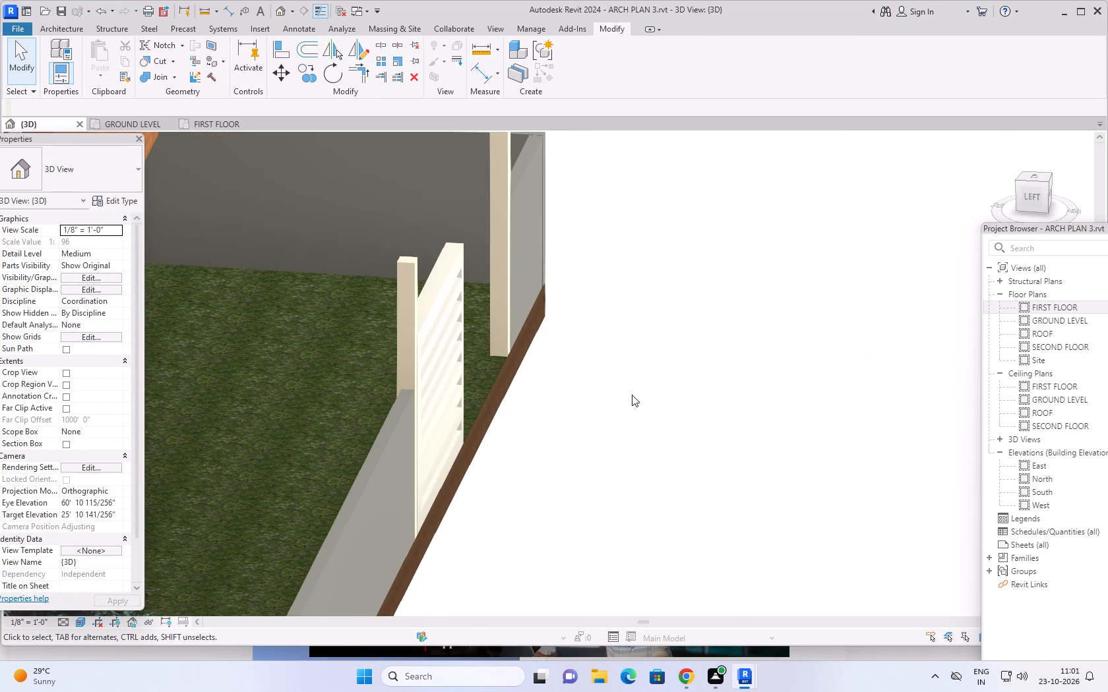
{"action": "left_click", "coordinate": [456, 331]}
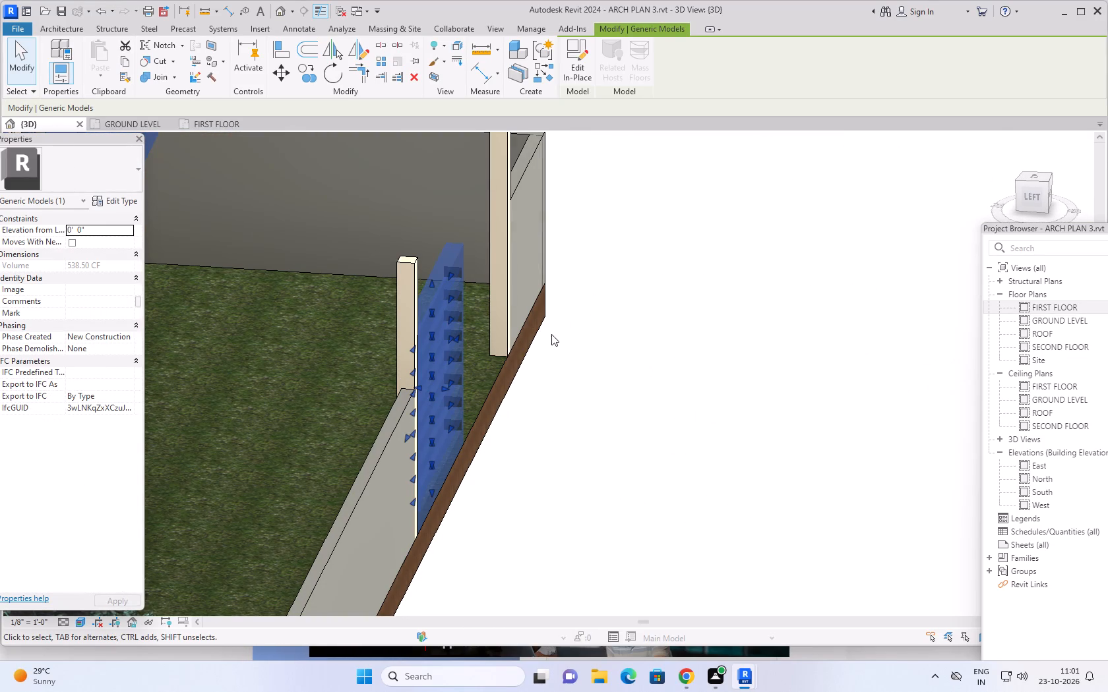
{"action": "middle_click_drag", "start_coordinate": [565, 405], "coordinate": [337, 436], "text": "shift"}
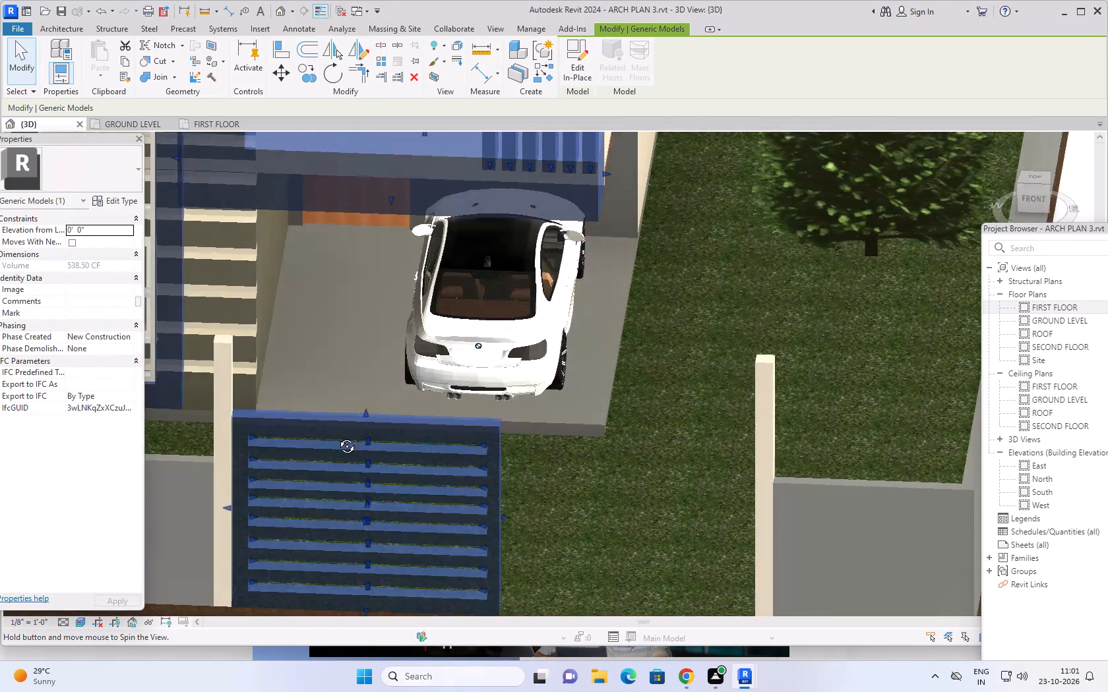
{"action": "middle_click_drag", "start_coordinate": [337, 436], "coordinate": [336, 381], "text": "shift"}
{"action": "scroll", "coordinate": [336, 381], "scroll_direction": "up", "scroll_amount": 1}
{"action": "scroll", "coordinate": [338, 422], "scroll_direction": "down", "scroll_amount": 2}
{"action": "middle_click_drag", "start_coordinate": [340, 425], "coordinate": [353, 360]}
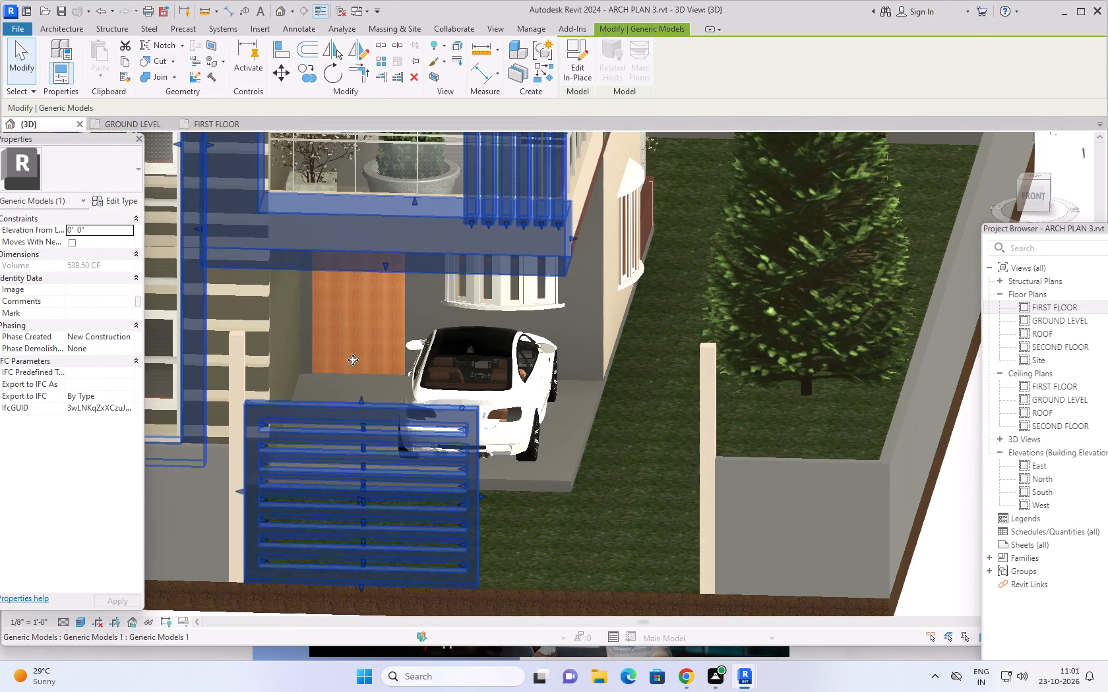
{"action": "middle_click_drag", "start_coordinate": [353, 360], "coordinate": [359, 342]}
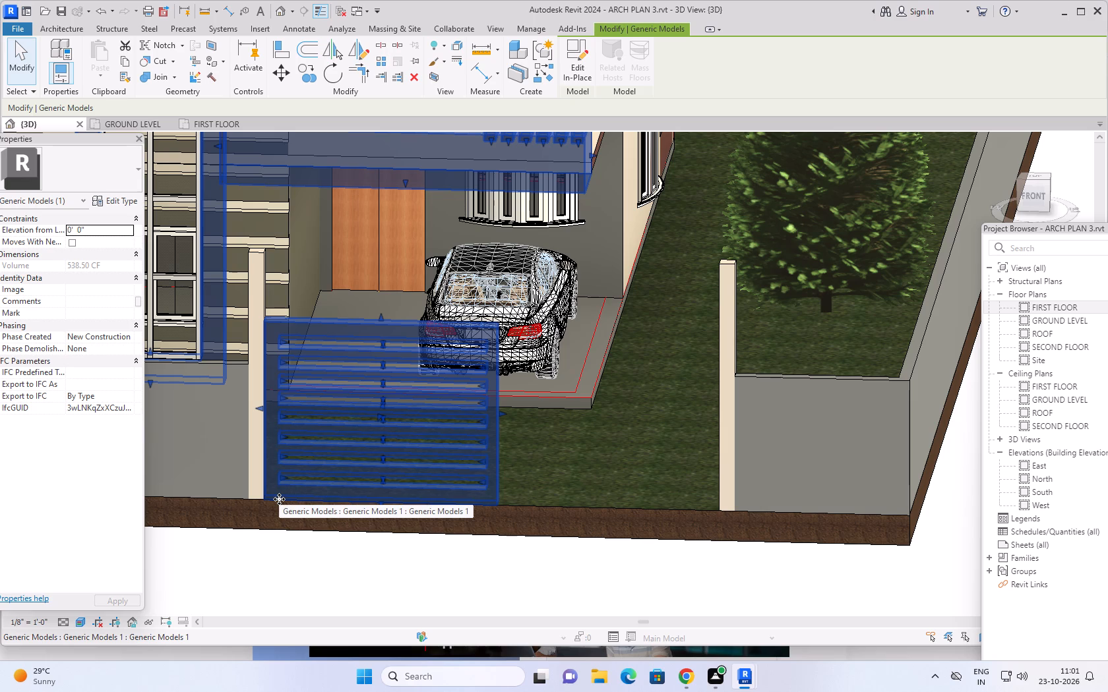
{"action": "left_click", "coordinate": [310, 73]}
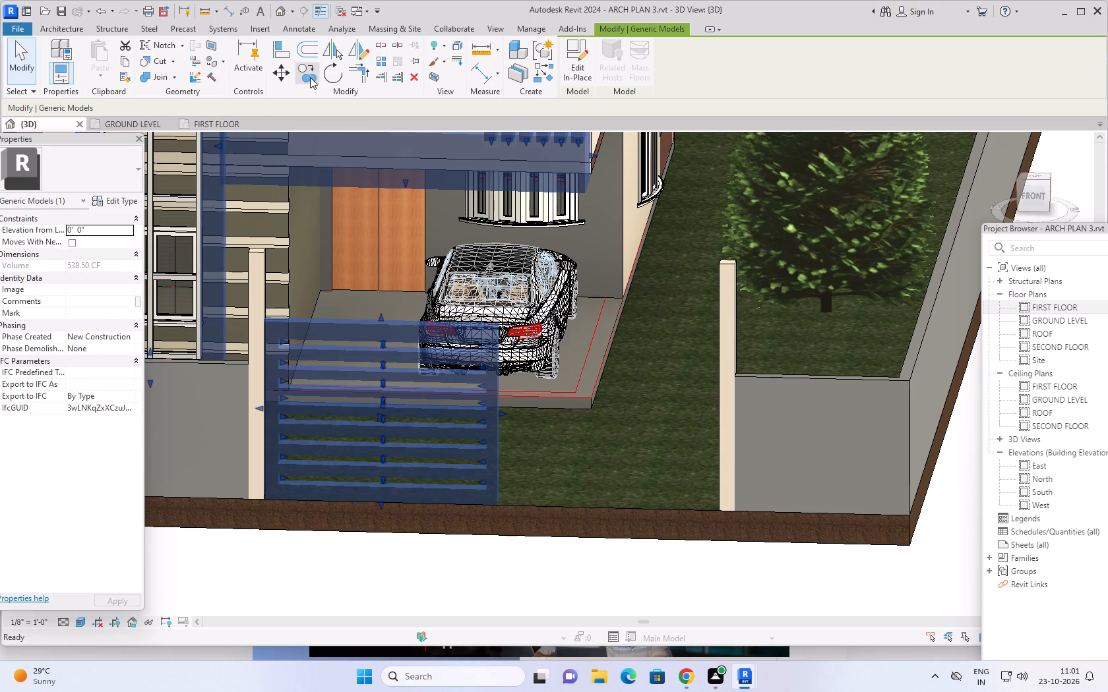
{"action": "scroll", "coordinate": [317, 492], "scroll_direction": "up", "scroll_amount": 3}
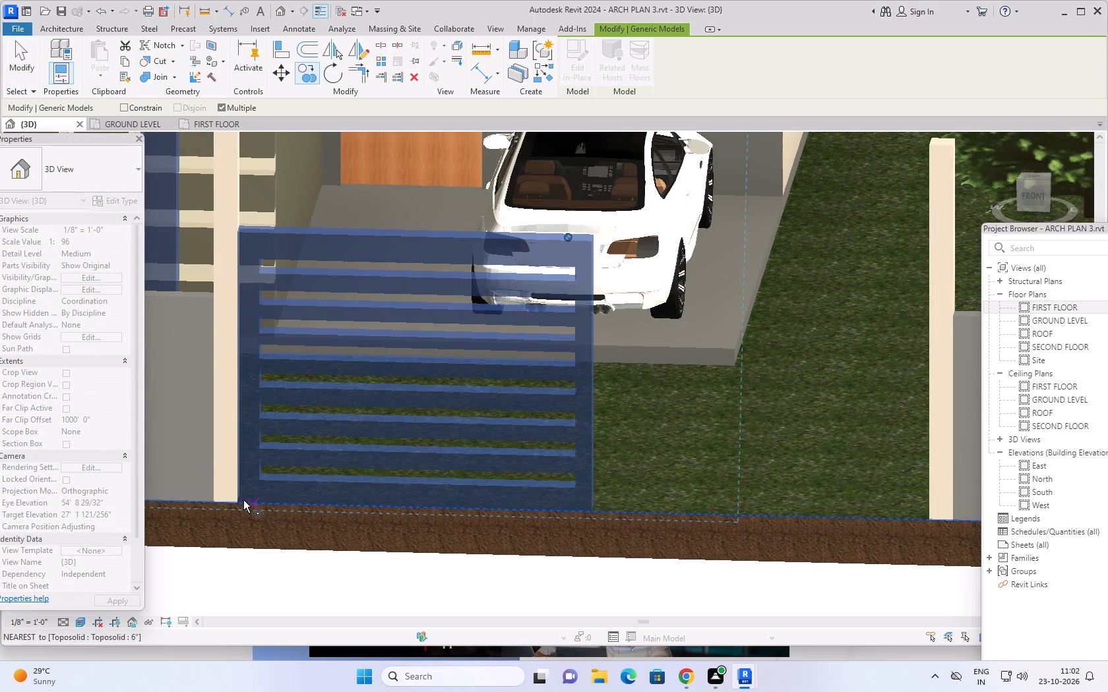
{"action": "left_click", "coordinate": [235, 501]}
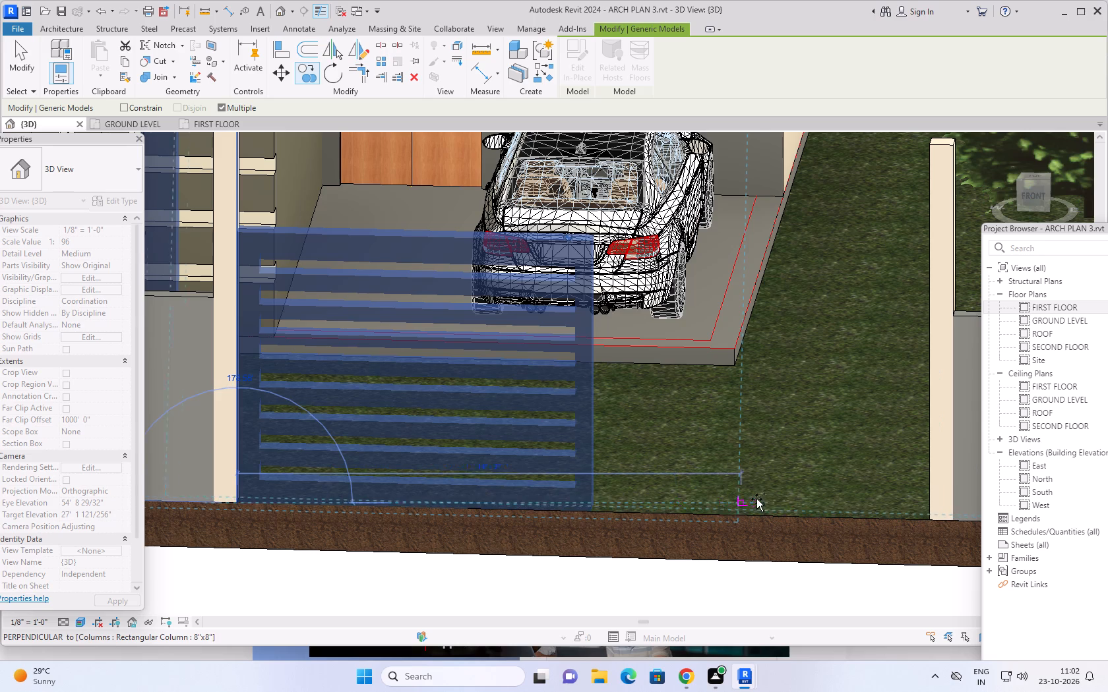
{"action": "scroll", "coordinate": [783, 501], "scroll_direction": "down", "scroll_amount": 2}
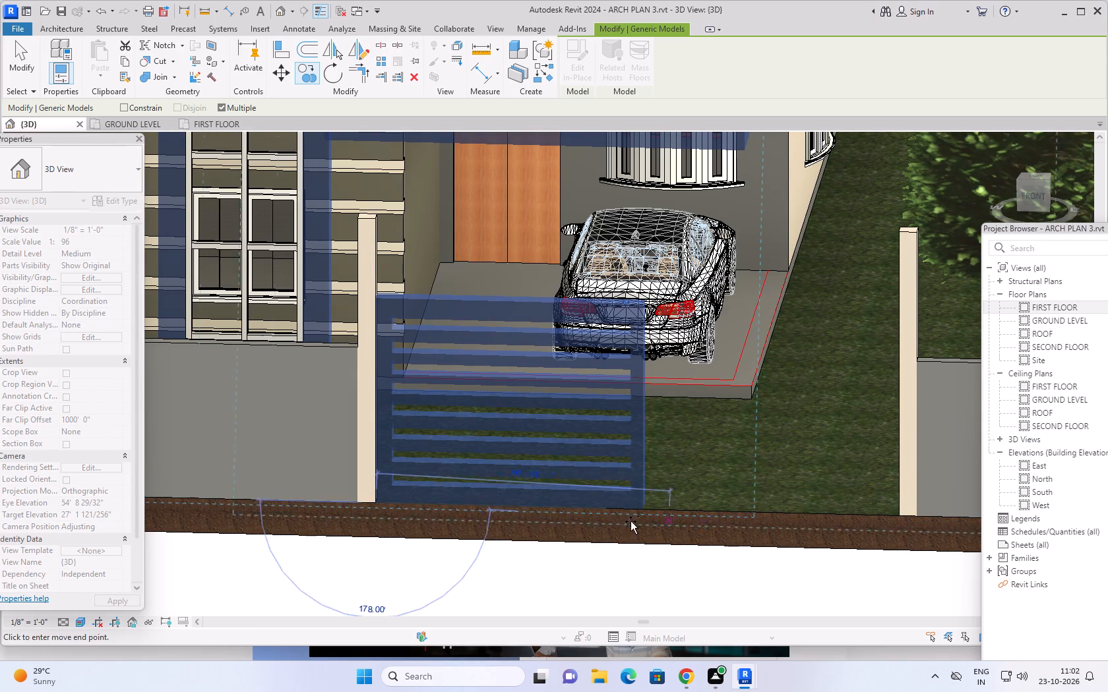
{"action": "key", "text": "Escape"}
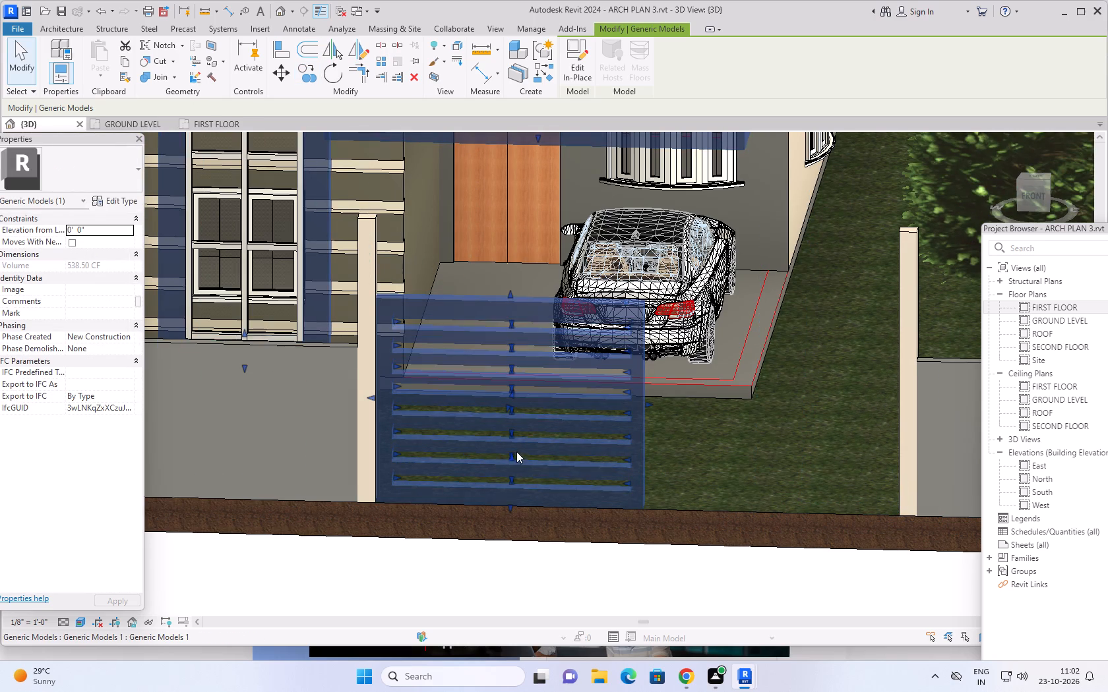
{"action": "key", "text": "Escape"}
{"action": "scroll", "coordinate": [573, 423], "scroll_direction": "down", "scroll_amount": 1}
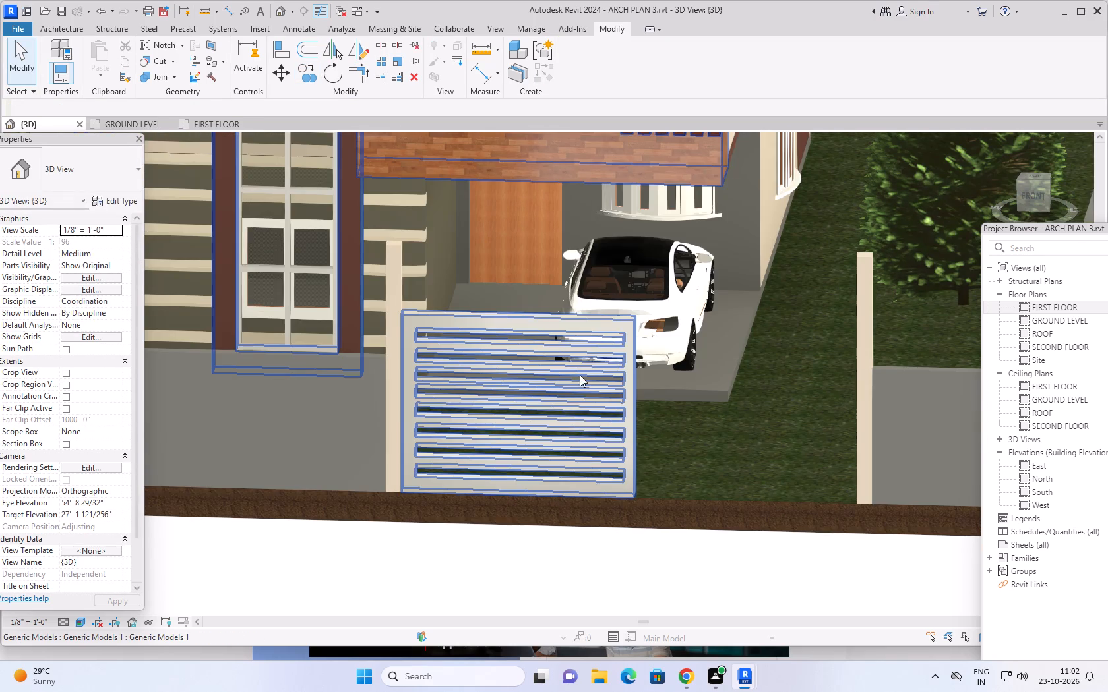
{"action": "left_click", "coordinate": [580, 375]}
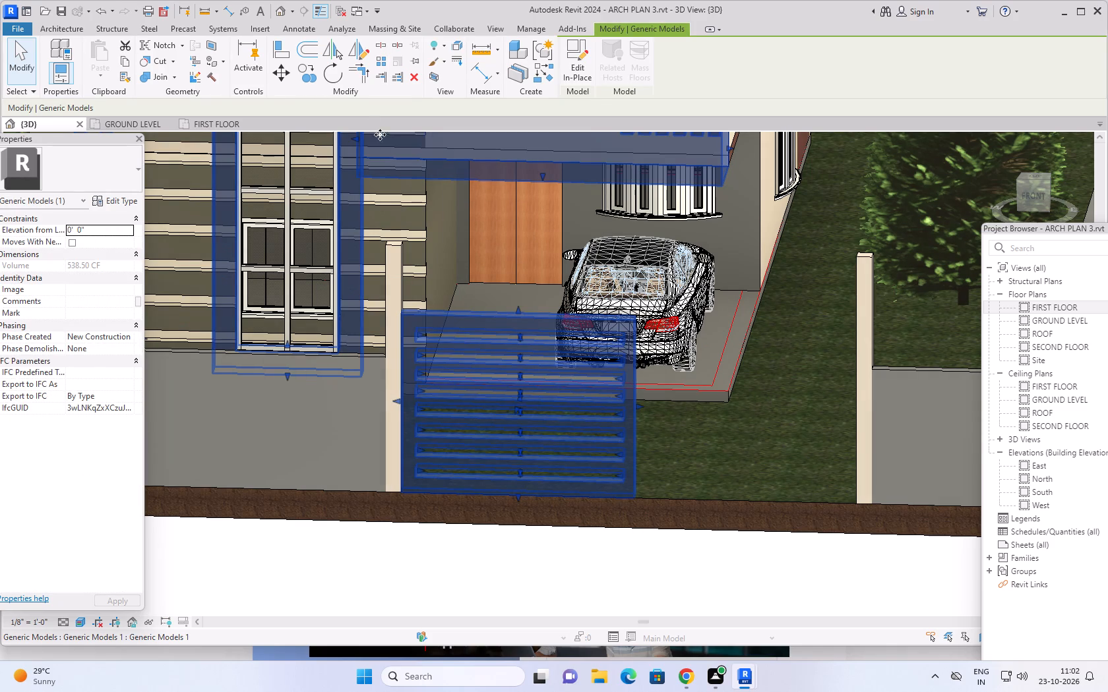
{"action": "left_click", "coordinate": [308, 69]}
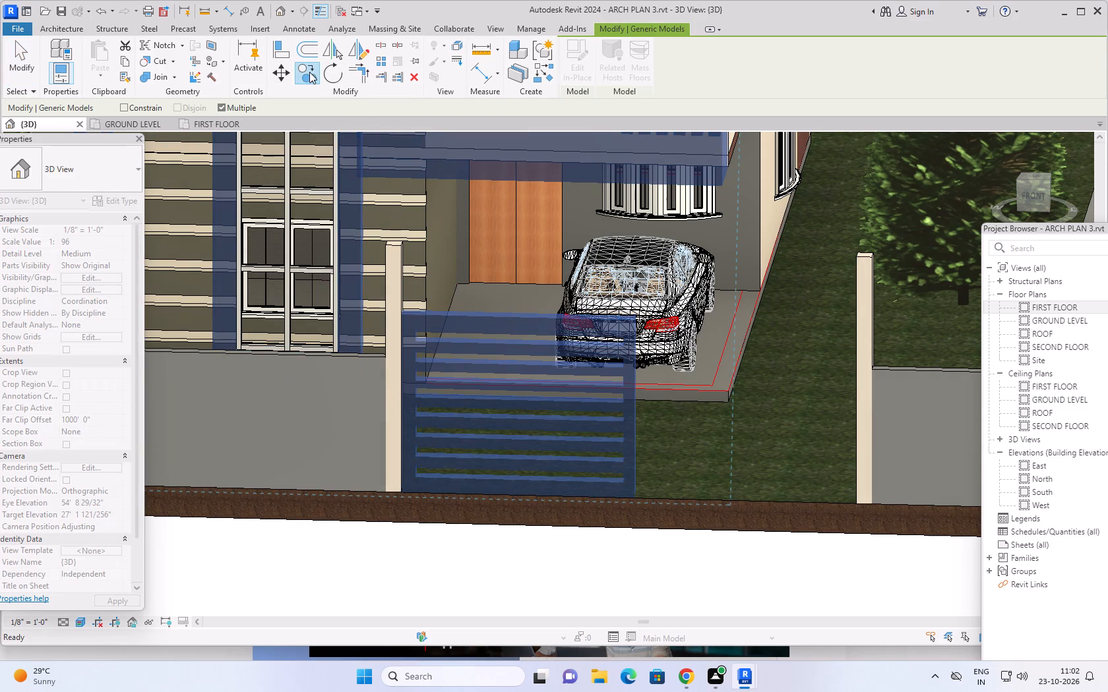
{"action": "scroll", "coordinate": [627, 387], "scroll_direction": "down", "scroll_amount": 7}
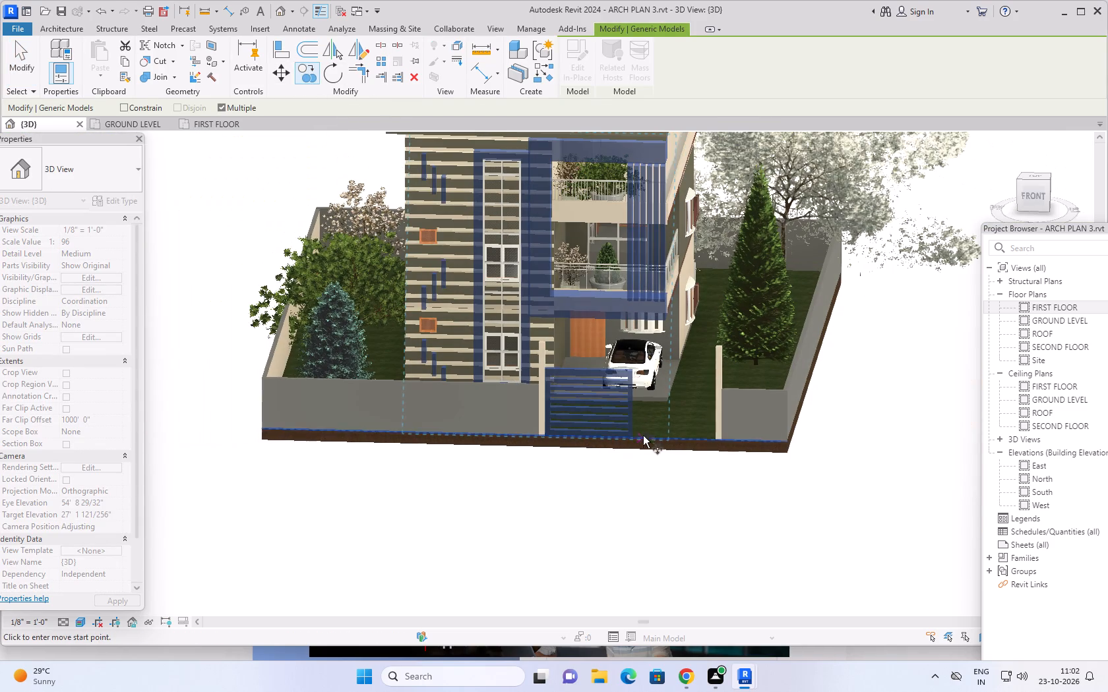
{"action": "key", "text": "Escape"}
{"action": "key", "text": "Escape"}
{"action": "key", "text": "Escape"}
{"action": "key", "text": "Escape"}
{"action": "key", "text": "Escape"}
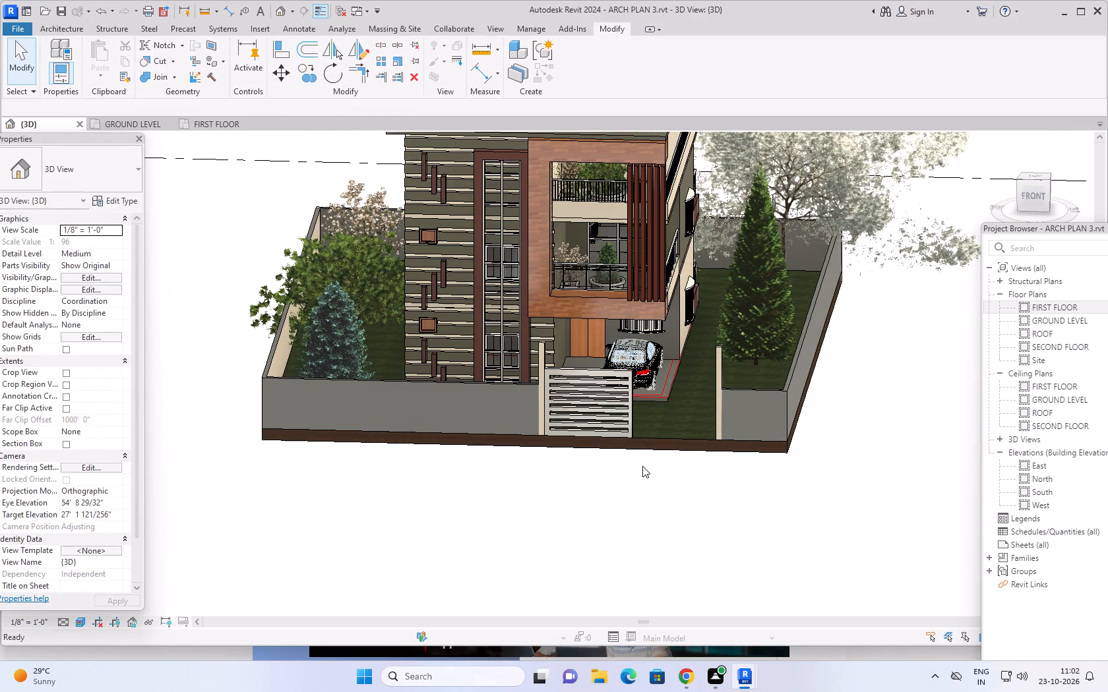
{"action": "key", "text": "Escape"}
Reopen the slotted gate's in-place generic model for editing.
{"action": "left_click", "coordinate": [611, 393]}
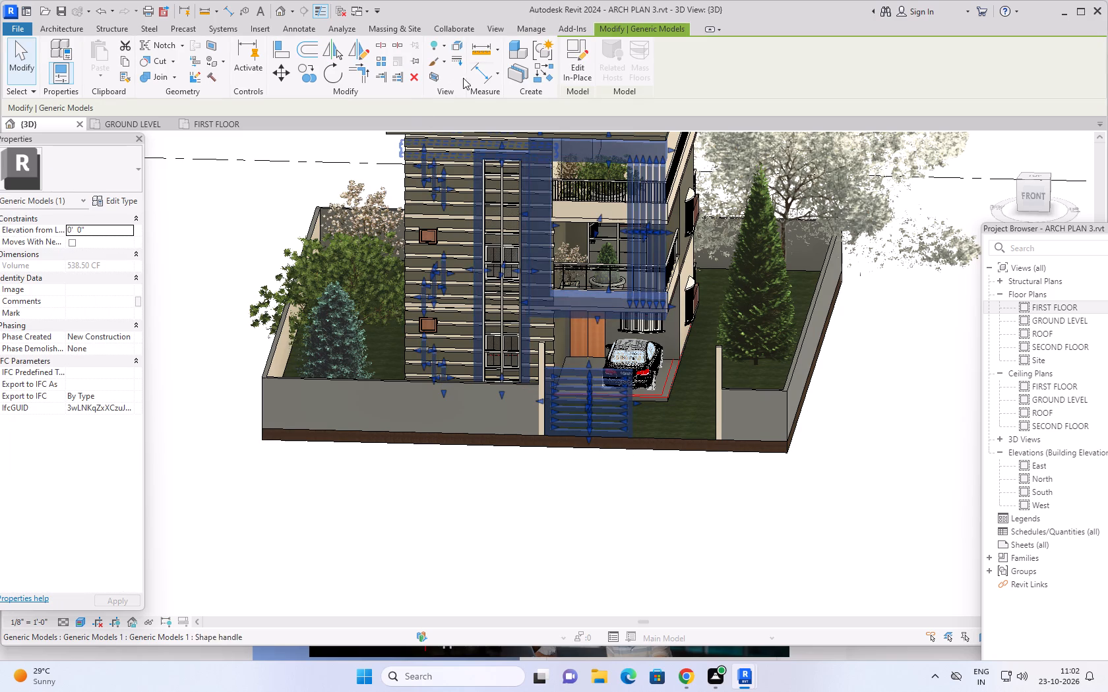
{"action": "left_click", "coordinate": [577, 55]}
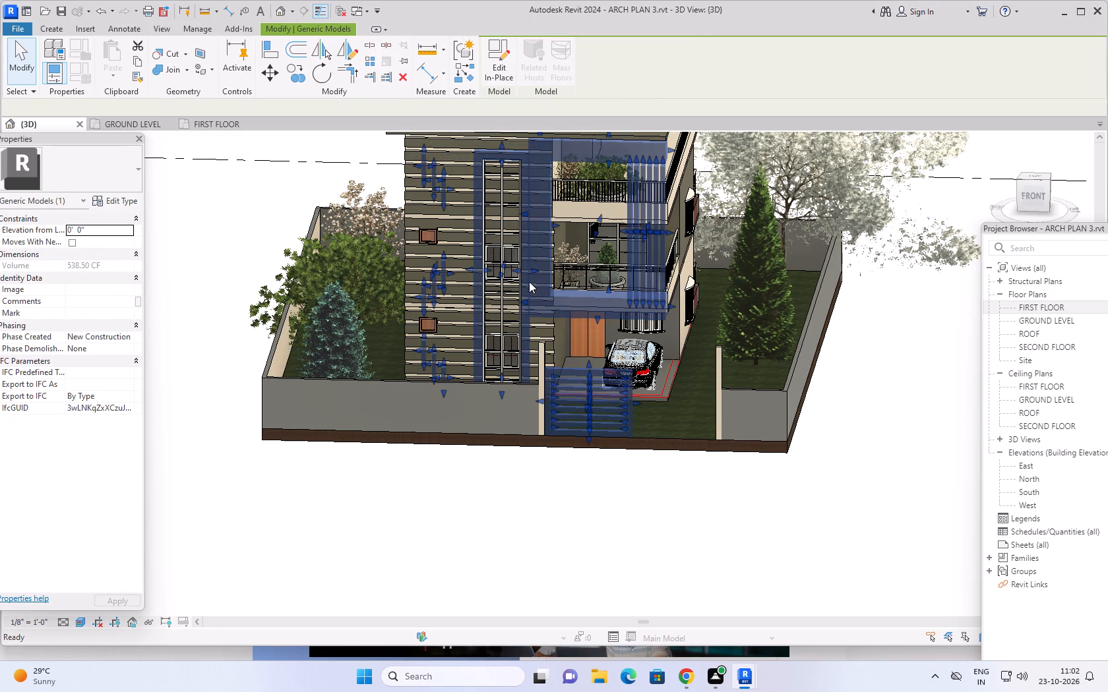
Examine the gate's solid panel extrusion and its slots from above and from the front, relative to the two front columns.
{"action": "scroll", "coordinate": [621, 388], "scroll_direction": "up", "scroll_amount": 3}
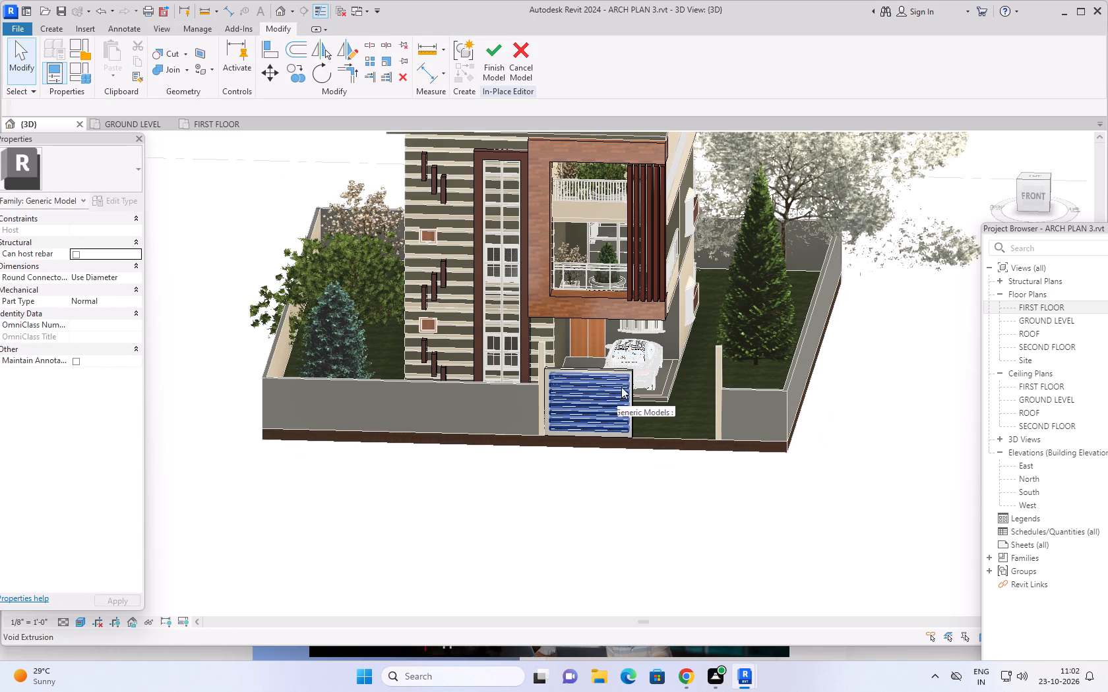
{"action": "scroll", "coordinate": [621, 387], "scroll_direction": "up", "scroll_amount": 2}
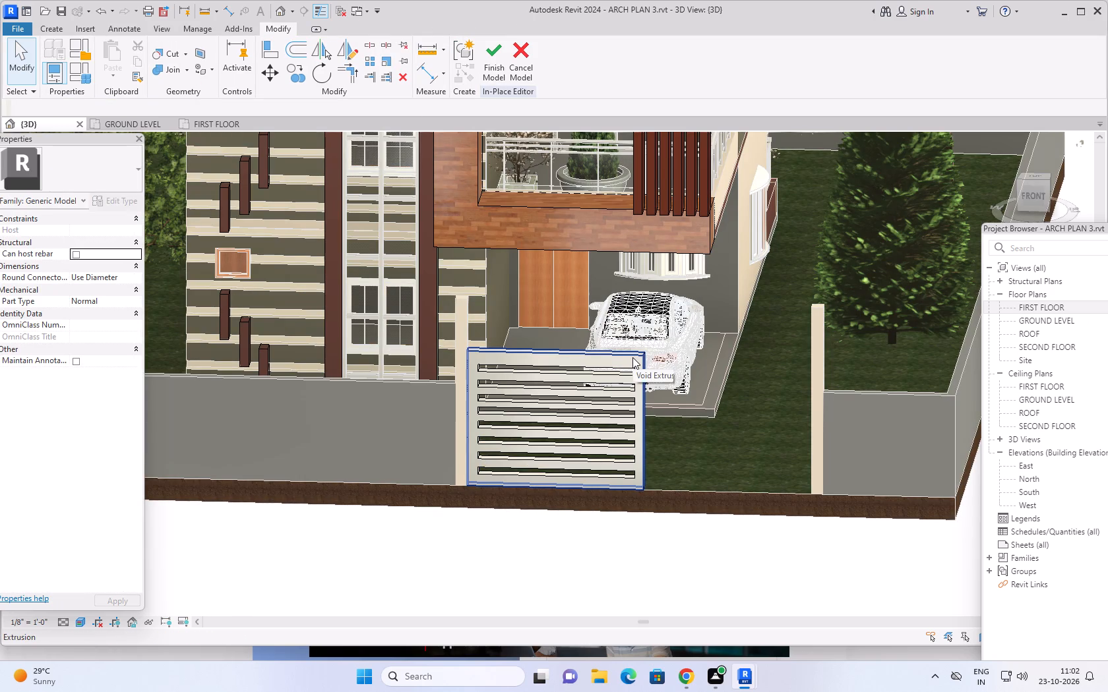
{"action": "left_click", "coordinate": [633, 359], "text": "ctrl"}
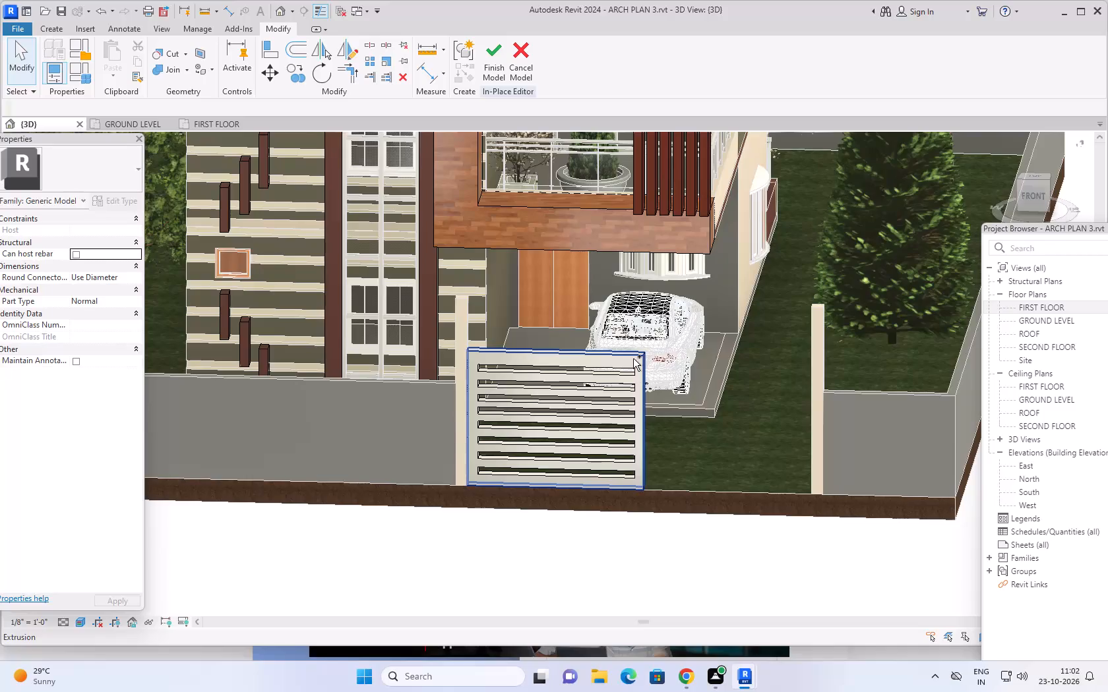
{"action": "scroll", "coordinate": [590, 391], "scroll_direction": "up", "scroll_amount": 4}
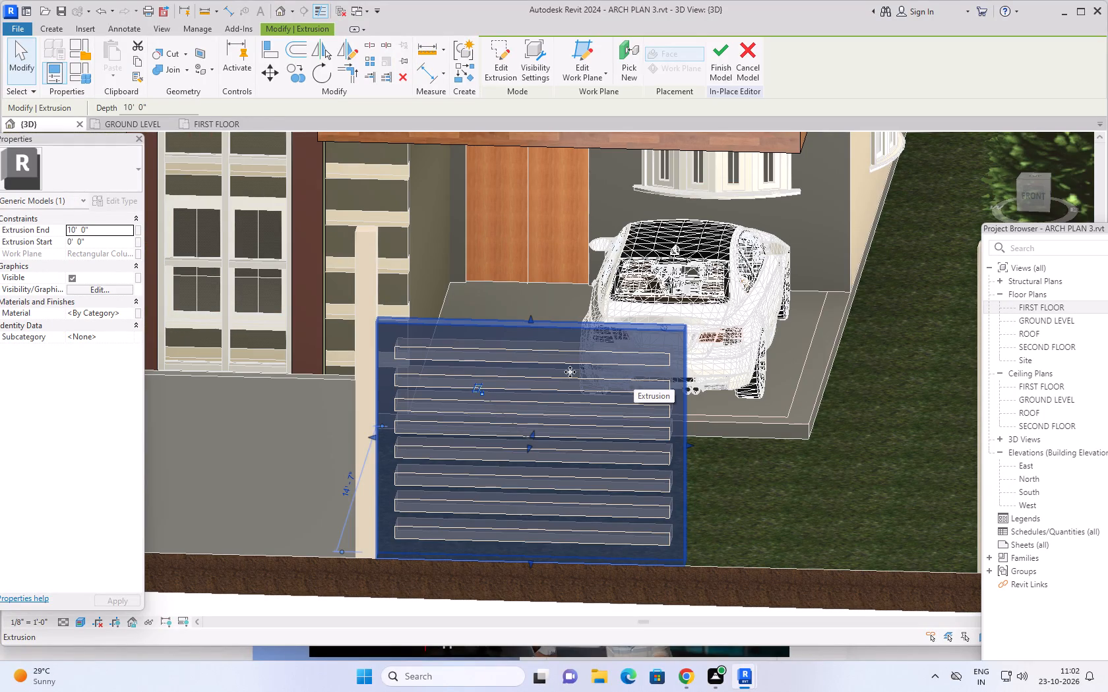
{"action": "scroll", "coordinate": [483, 449], "scroll_direction": "down", "scroll_amount": 4}
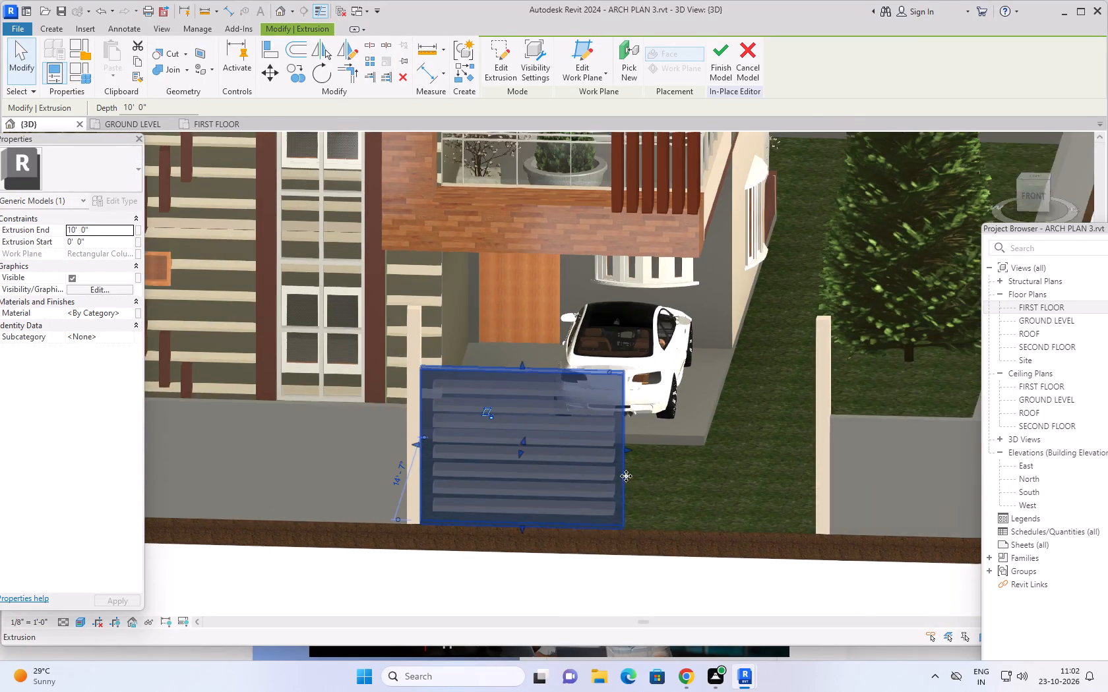
{"action": "middle_click_drag", "start_coordinate": [650, 540], "coordinate": [499, 463]}
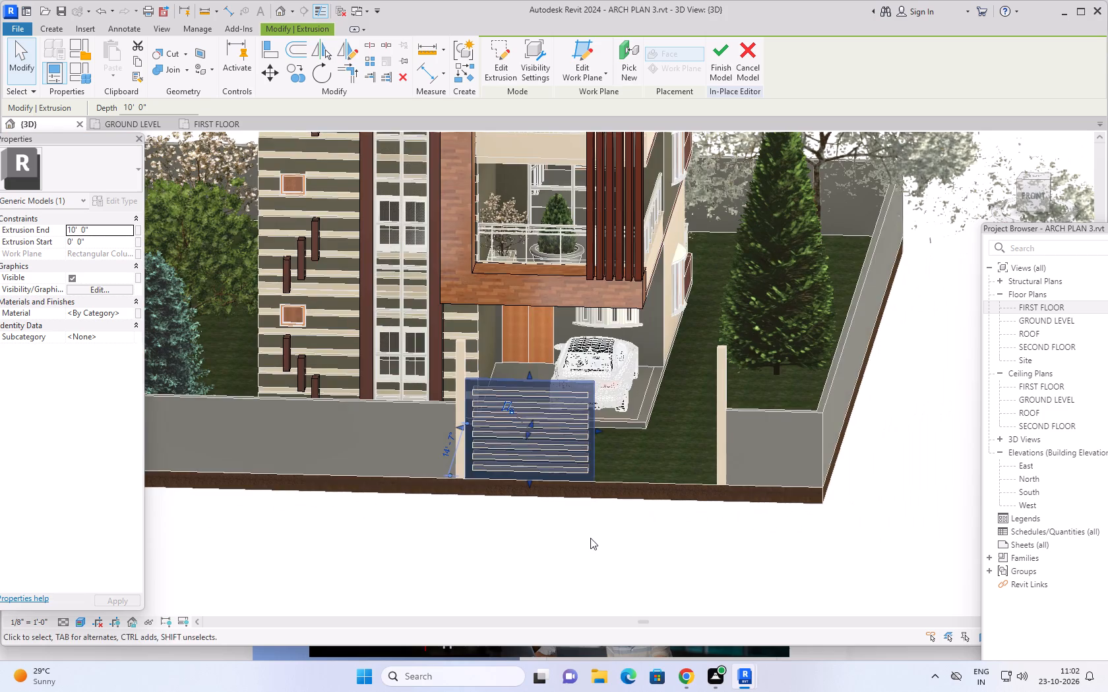
{"action": "middle_click_drag", "start_coordinate": [586, 537], "coordinate": [549, 449]}
{"action": "scroll", "coordinate": [524, 418], "scroll_direction": "up", "scroll_amount": 6}
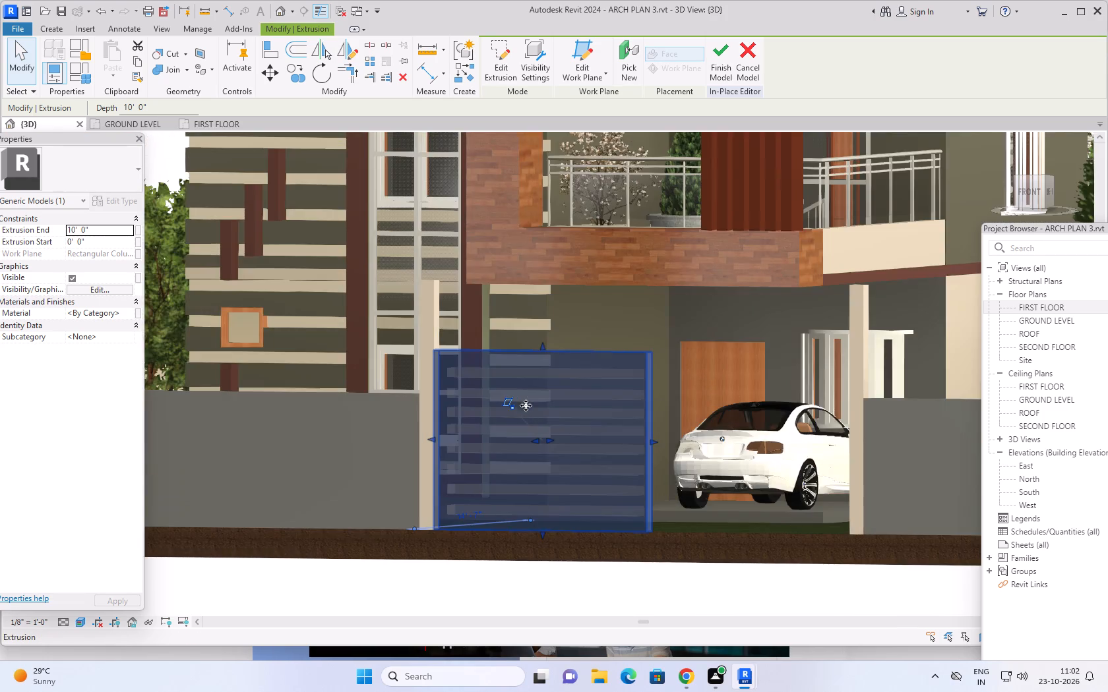
{"action": "scroll", "coordinate": [526, 405], "scroll_direction": "up", "scroll_amount": 2}
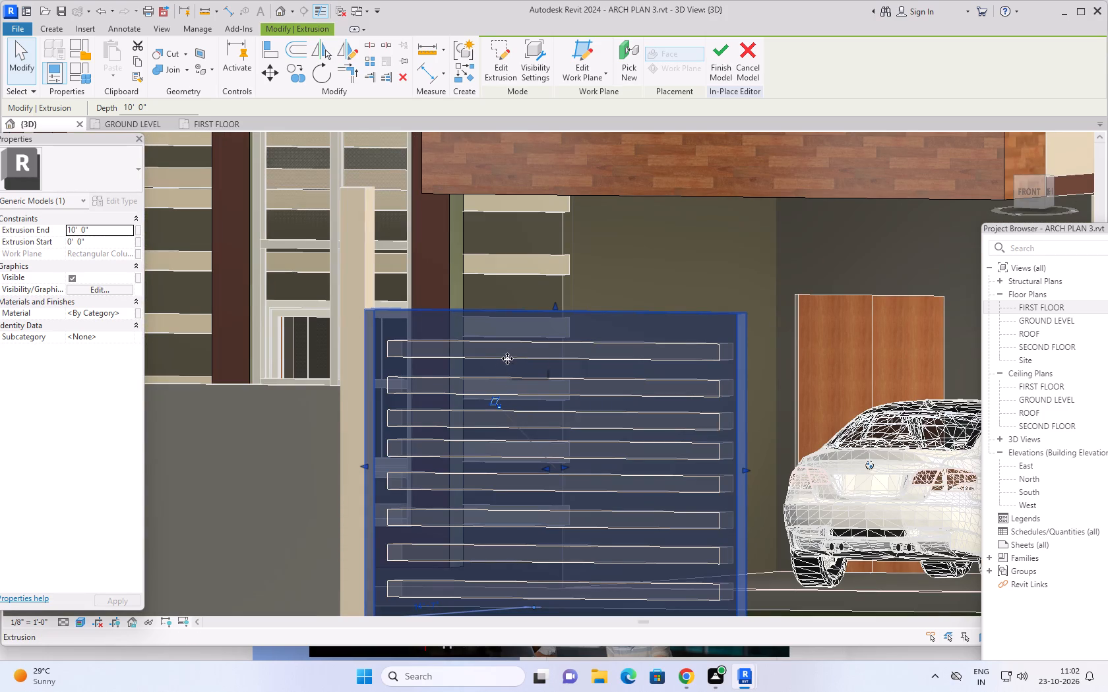
{"action": "key", "text": "Escape"}
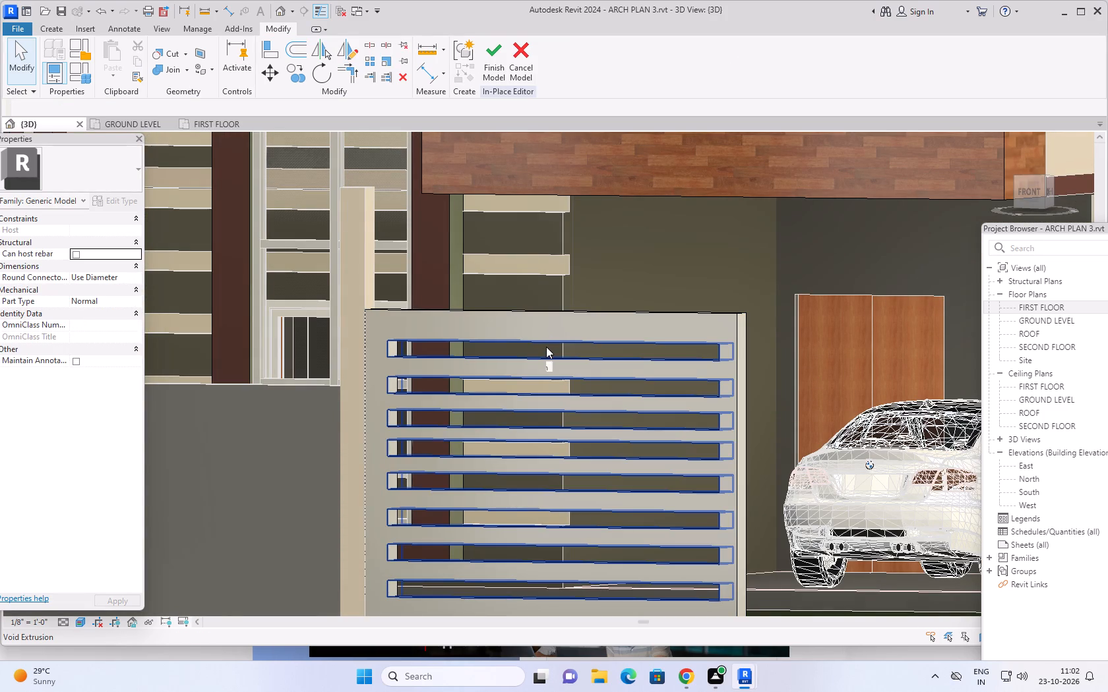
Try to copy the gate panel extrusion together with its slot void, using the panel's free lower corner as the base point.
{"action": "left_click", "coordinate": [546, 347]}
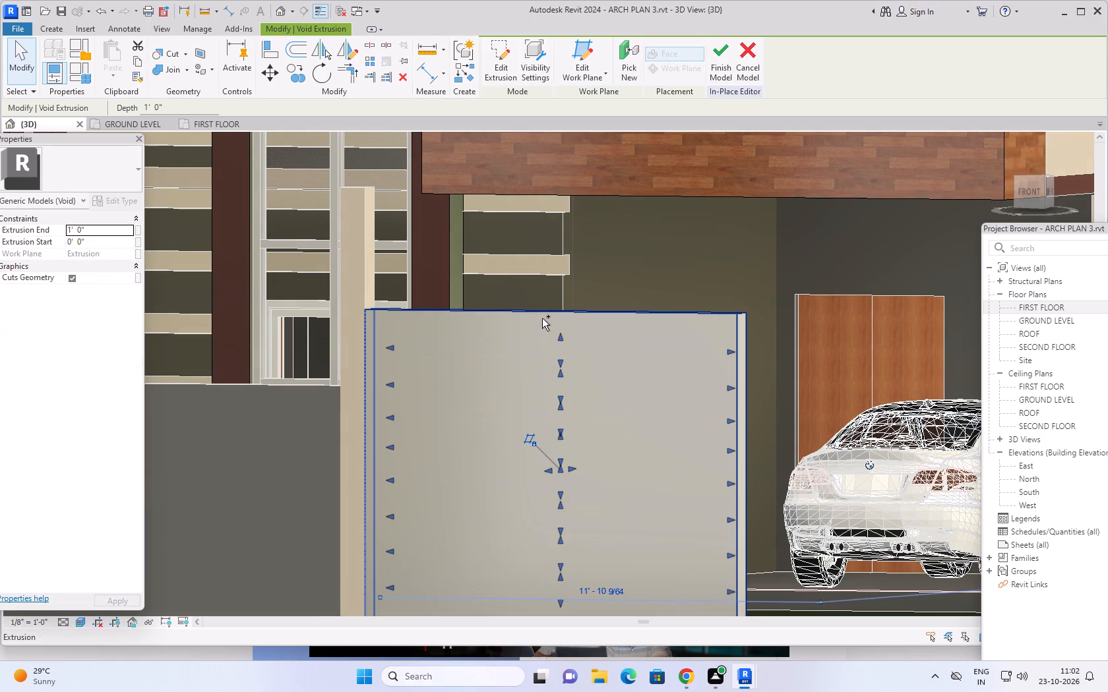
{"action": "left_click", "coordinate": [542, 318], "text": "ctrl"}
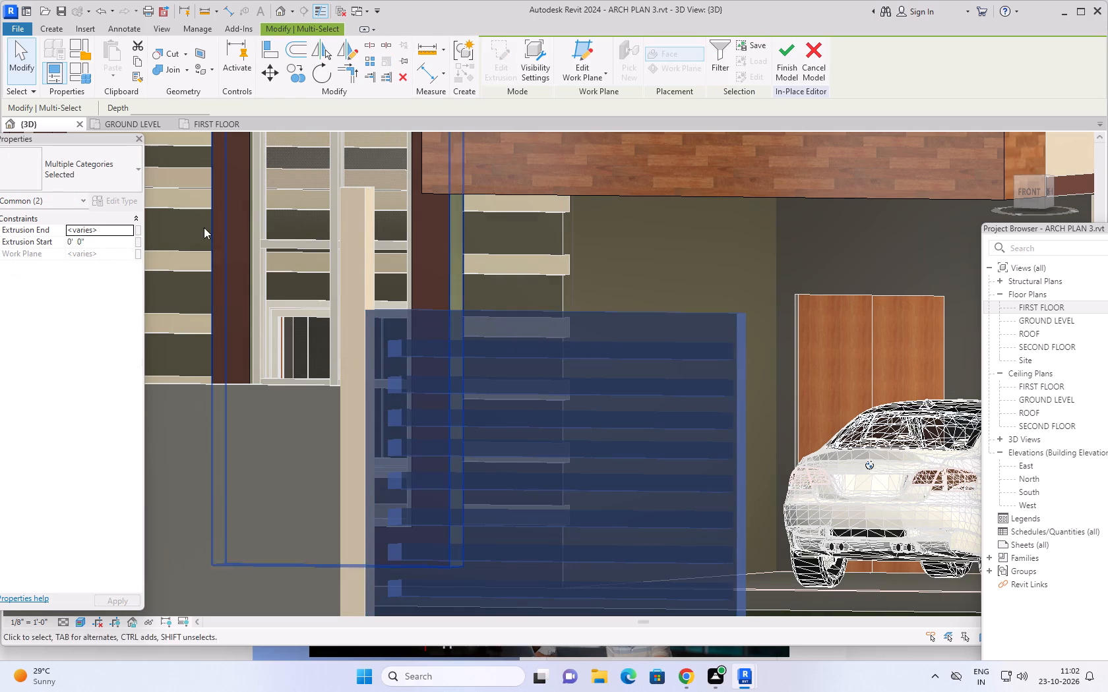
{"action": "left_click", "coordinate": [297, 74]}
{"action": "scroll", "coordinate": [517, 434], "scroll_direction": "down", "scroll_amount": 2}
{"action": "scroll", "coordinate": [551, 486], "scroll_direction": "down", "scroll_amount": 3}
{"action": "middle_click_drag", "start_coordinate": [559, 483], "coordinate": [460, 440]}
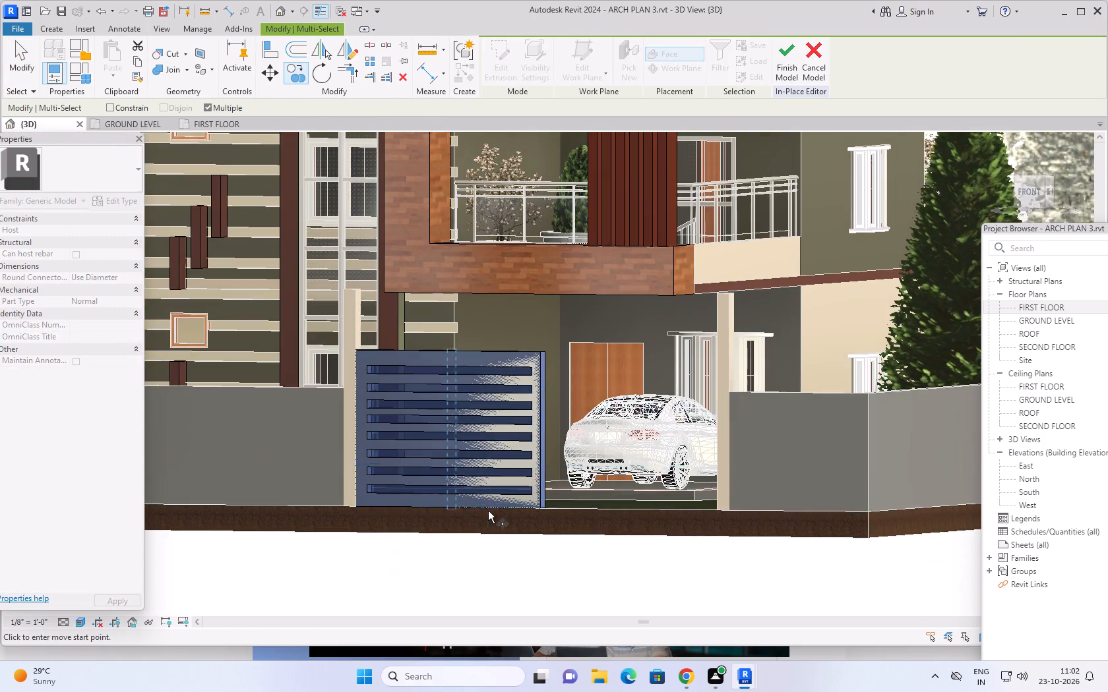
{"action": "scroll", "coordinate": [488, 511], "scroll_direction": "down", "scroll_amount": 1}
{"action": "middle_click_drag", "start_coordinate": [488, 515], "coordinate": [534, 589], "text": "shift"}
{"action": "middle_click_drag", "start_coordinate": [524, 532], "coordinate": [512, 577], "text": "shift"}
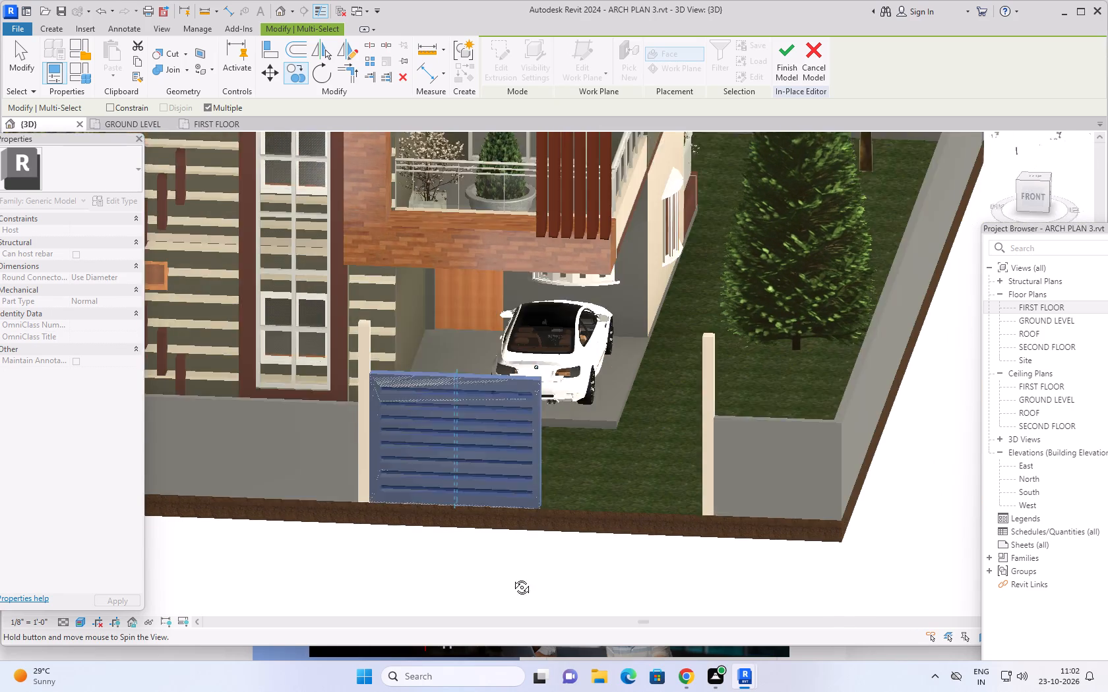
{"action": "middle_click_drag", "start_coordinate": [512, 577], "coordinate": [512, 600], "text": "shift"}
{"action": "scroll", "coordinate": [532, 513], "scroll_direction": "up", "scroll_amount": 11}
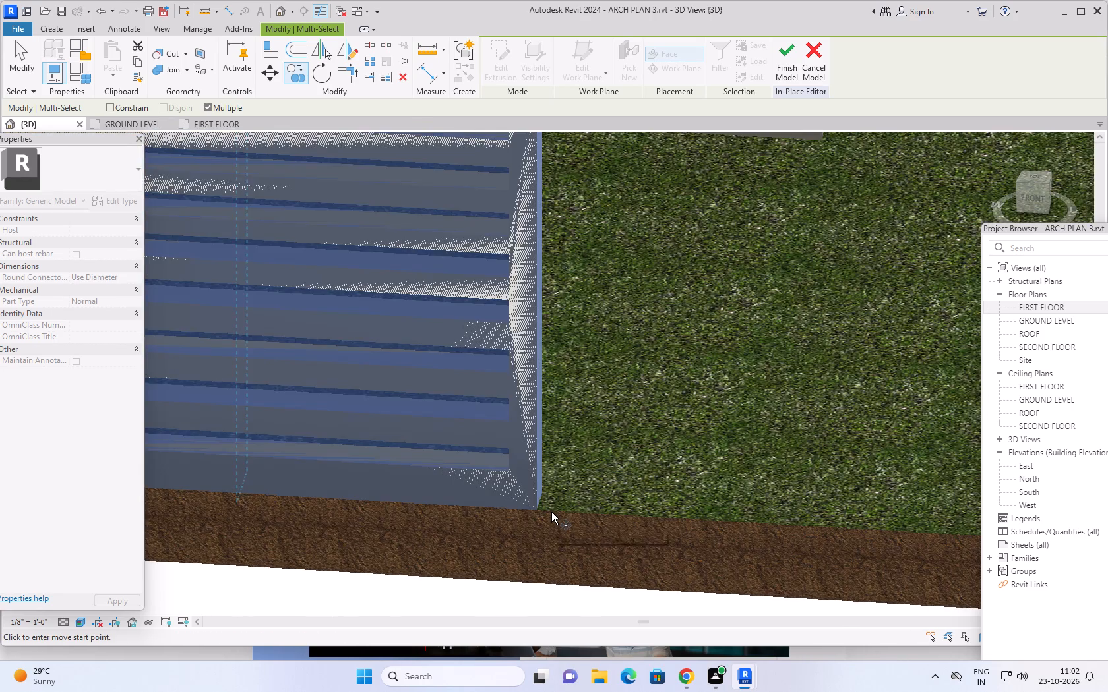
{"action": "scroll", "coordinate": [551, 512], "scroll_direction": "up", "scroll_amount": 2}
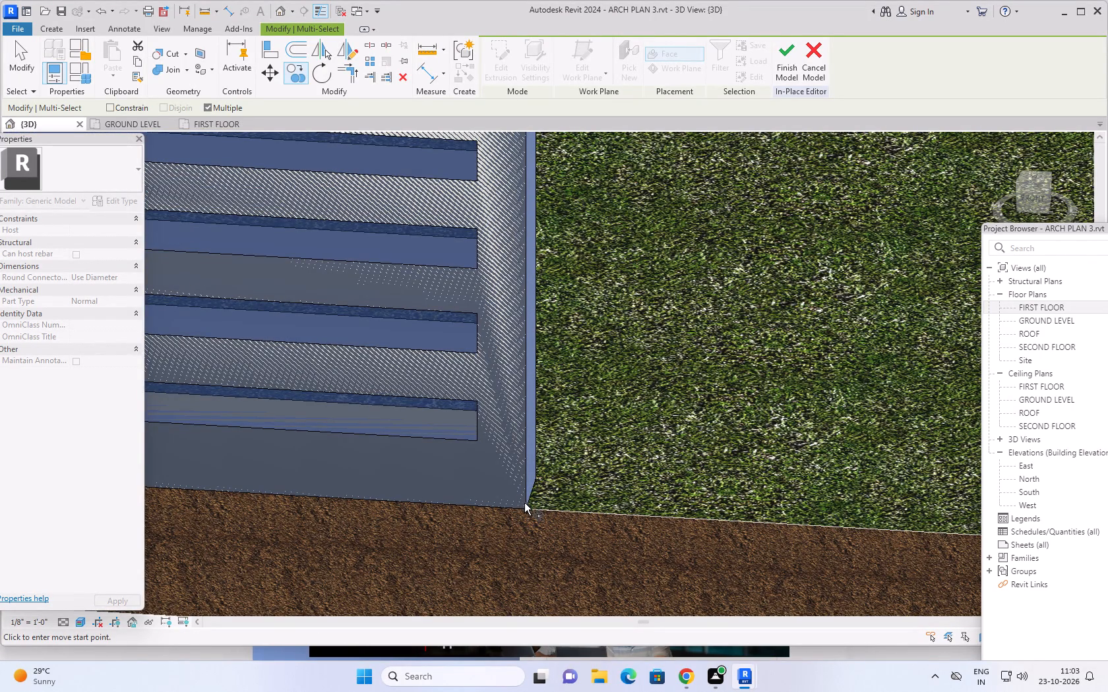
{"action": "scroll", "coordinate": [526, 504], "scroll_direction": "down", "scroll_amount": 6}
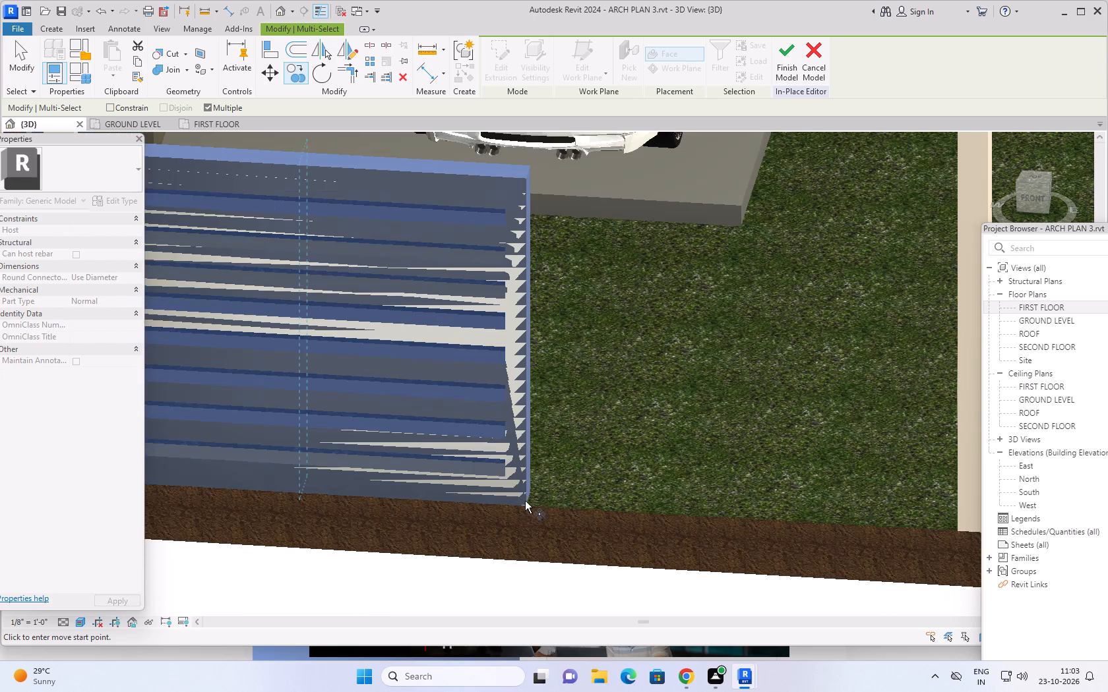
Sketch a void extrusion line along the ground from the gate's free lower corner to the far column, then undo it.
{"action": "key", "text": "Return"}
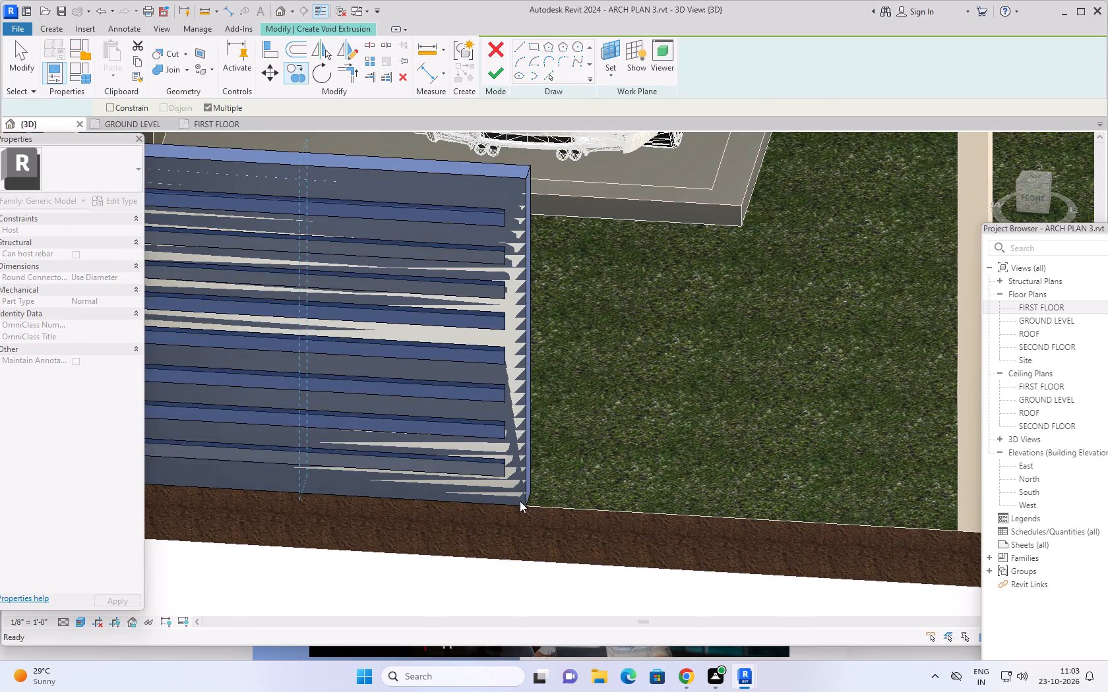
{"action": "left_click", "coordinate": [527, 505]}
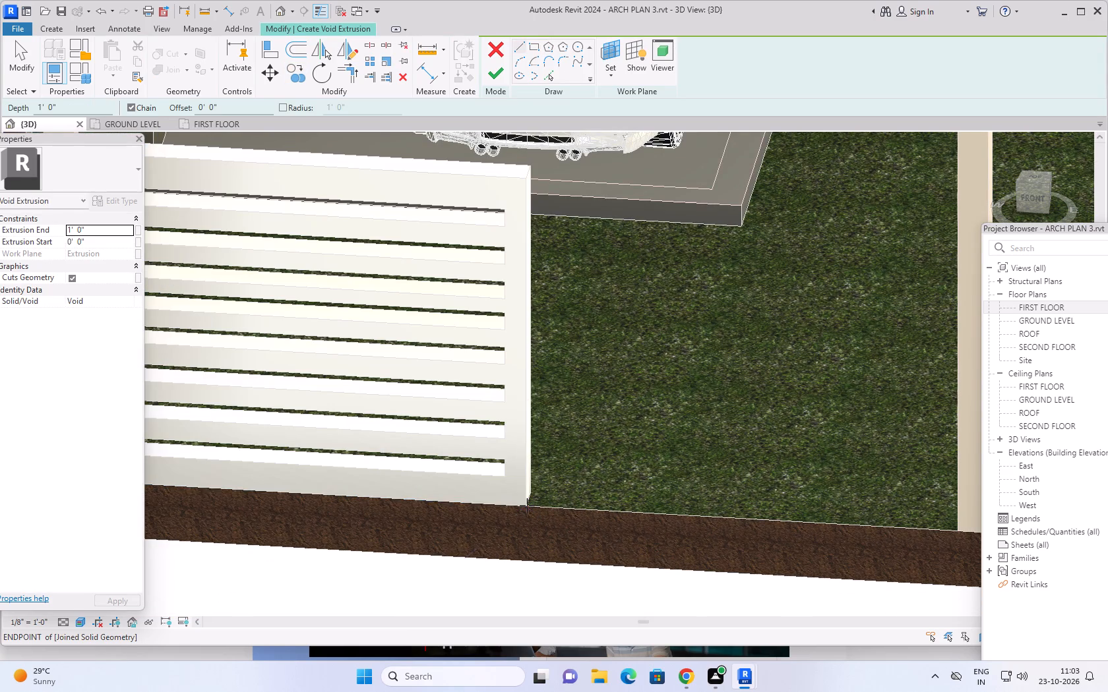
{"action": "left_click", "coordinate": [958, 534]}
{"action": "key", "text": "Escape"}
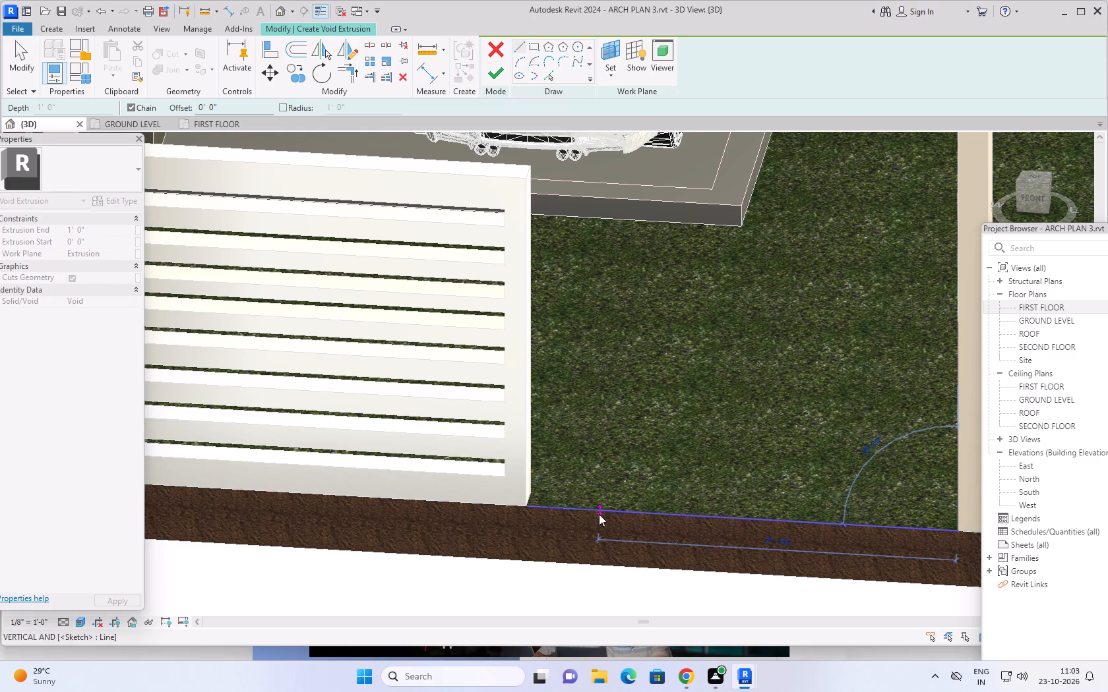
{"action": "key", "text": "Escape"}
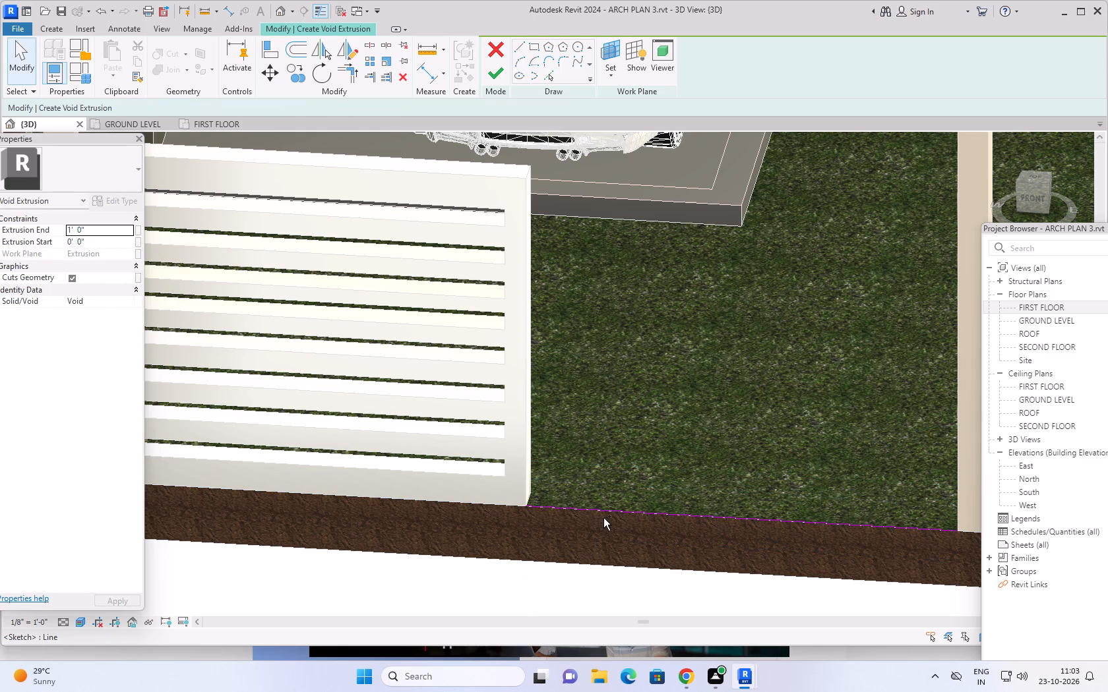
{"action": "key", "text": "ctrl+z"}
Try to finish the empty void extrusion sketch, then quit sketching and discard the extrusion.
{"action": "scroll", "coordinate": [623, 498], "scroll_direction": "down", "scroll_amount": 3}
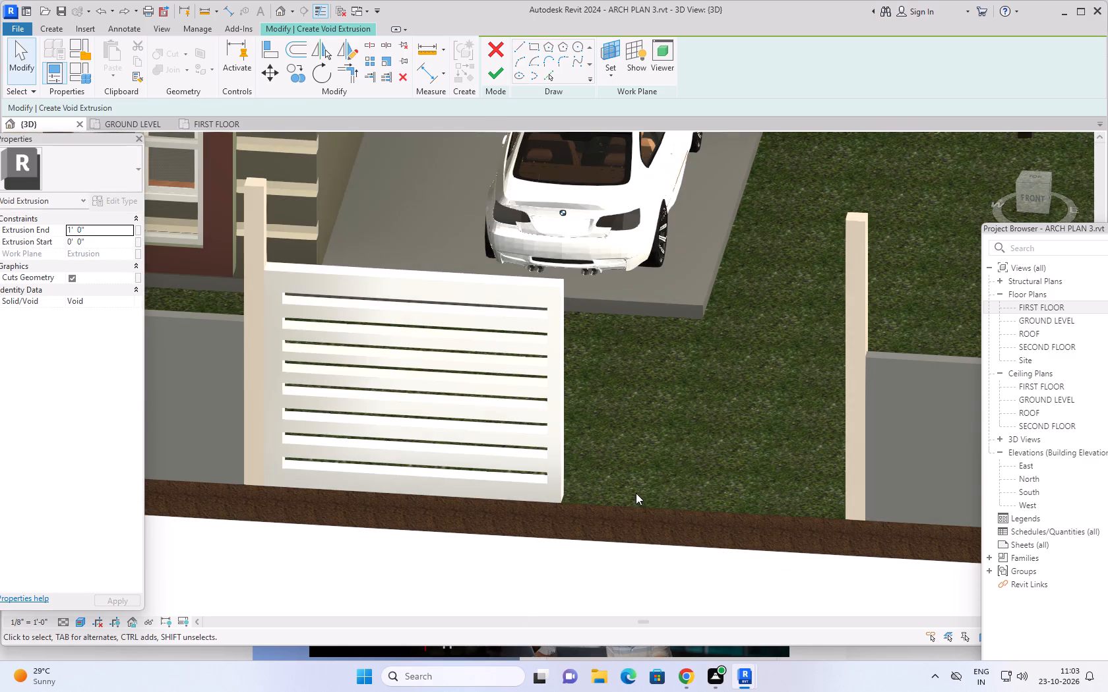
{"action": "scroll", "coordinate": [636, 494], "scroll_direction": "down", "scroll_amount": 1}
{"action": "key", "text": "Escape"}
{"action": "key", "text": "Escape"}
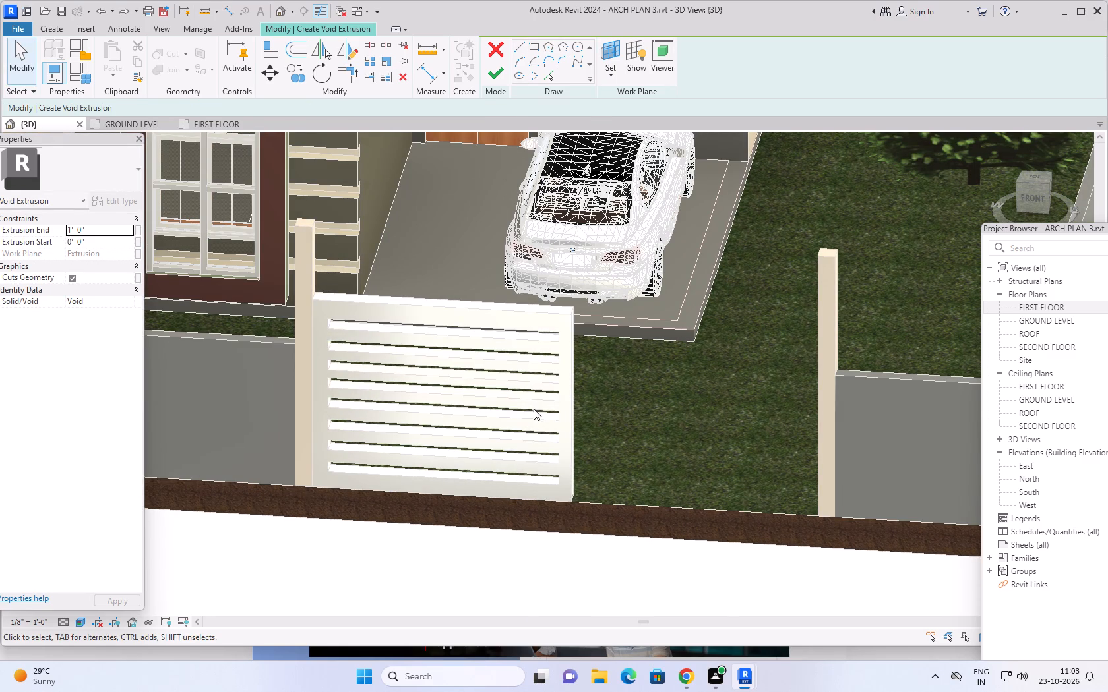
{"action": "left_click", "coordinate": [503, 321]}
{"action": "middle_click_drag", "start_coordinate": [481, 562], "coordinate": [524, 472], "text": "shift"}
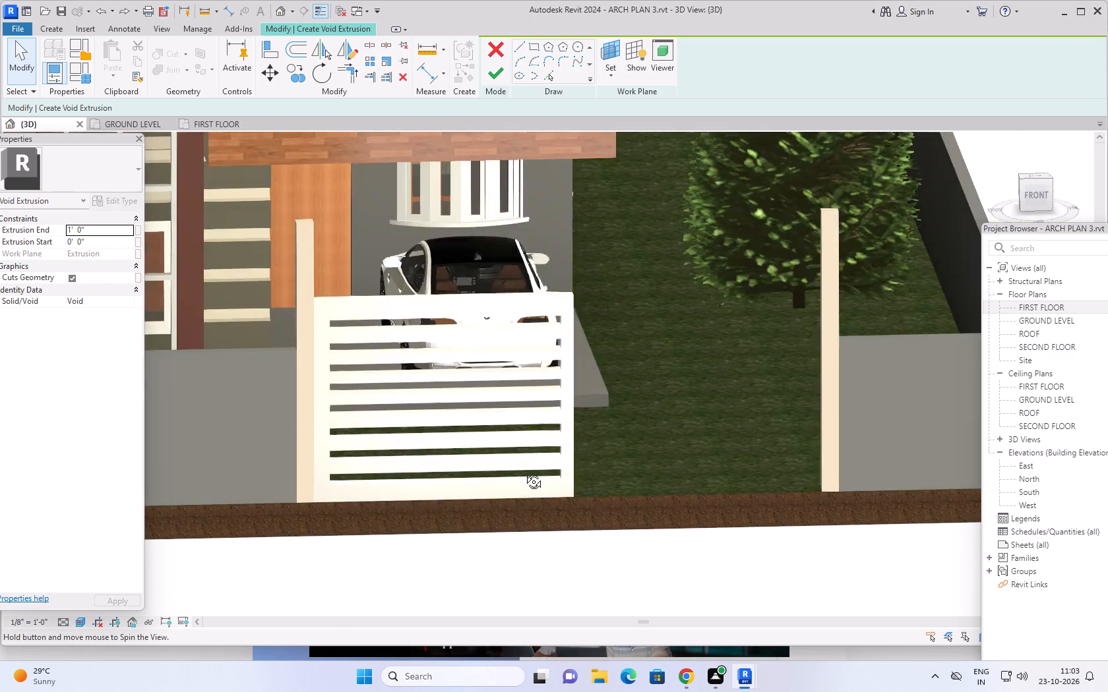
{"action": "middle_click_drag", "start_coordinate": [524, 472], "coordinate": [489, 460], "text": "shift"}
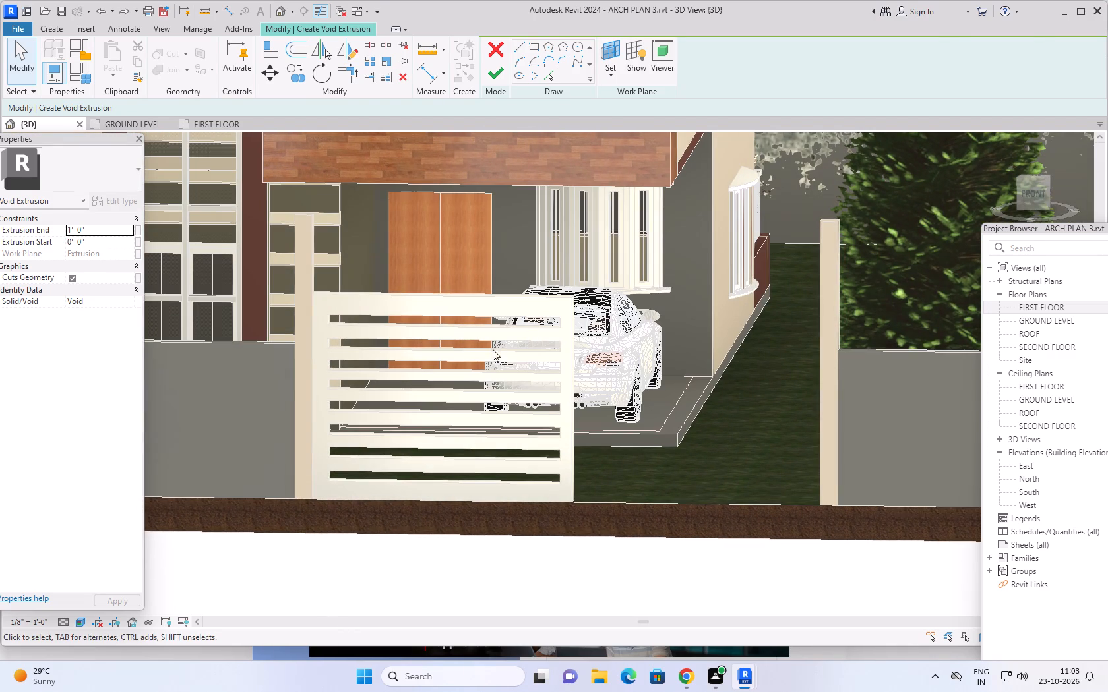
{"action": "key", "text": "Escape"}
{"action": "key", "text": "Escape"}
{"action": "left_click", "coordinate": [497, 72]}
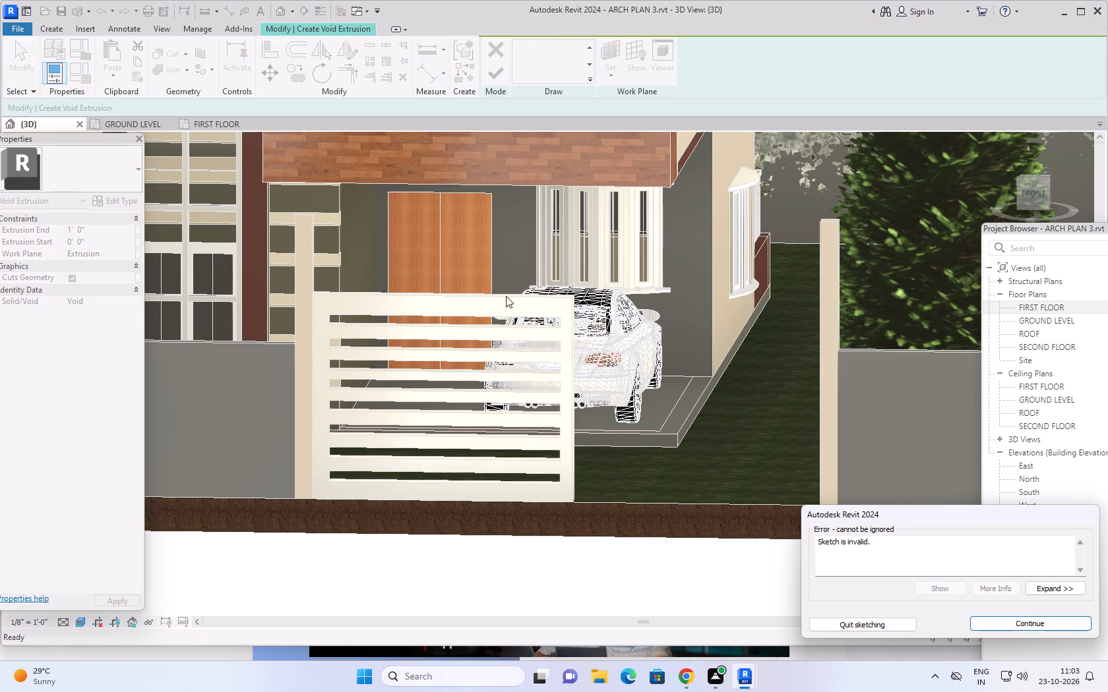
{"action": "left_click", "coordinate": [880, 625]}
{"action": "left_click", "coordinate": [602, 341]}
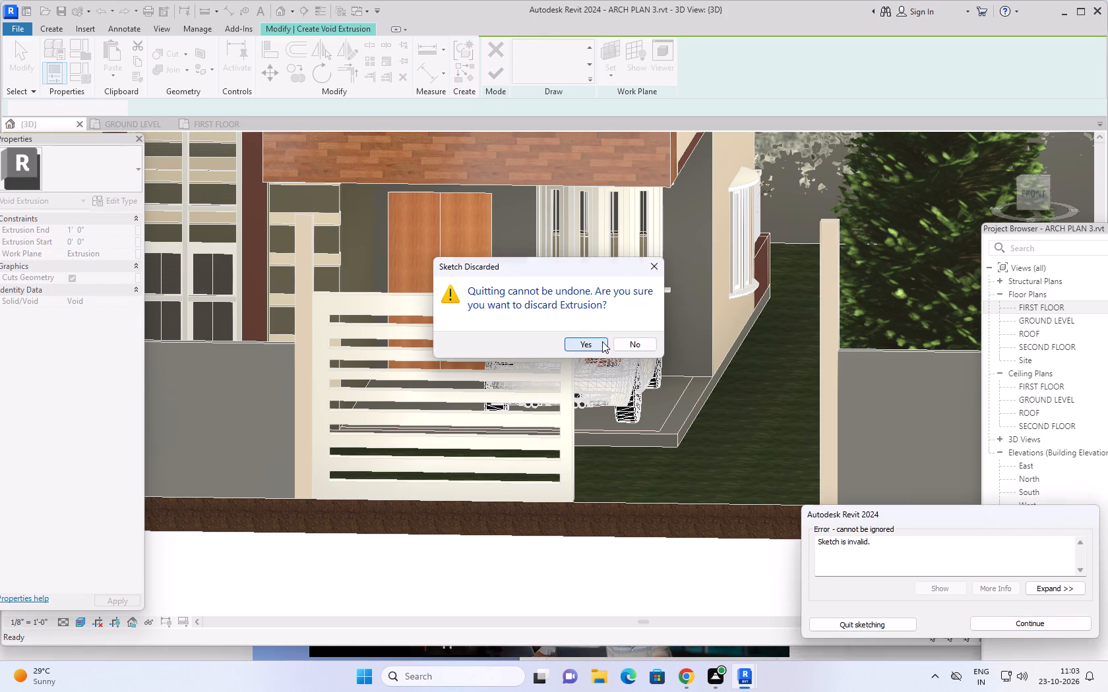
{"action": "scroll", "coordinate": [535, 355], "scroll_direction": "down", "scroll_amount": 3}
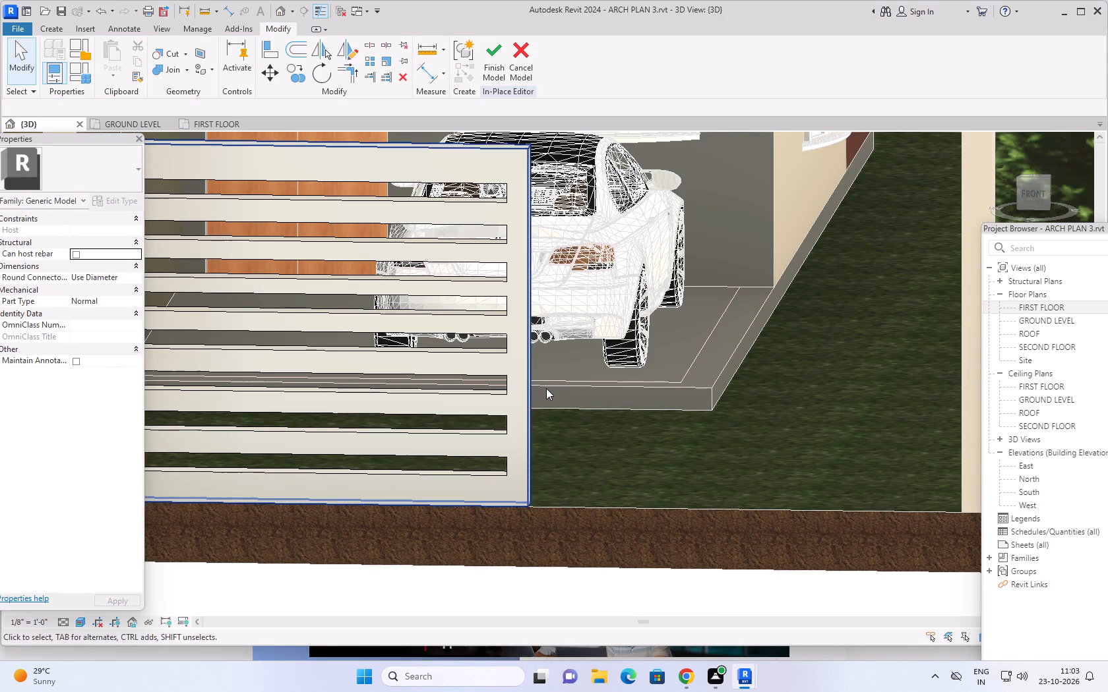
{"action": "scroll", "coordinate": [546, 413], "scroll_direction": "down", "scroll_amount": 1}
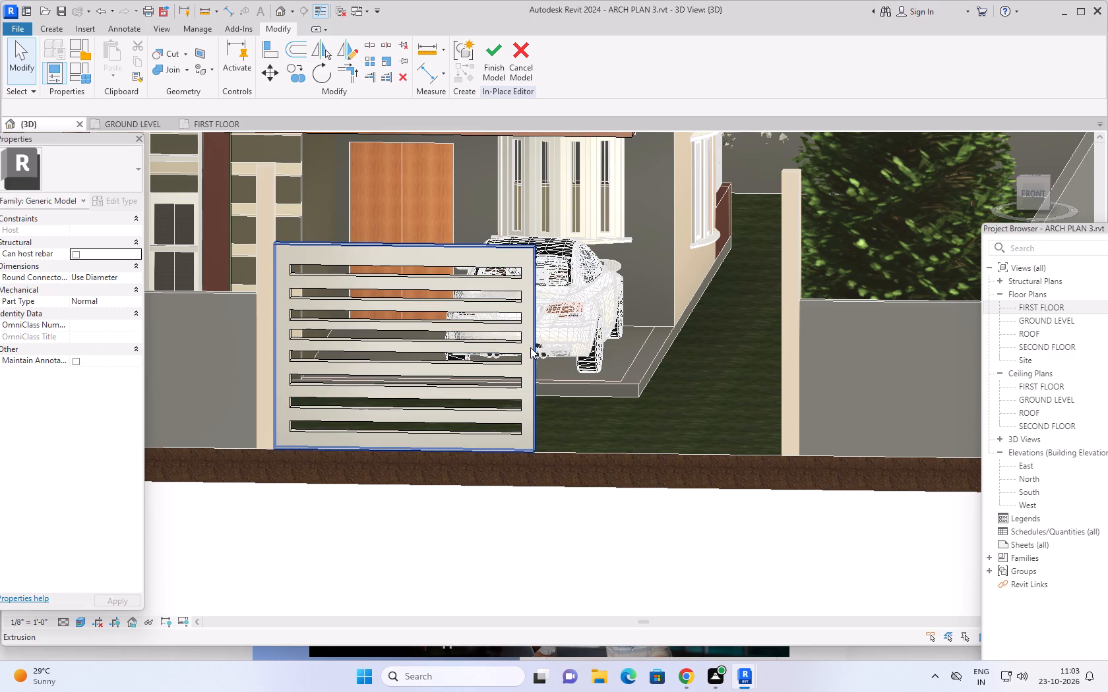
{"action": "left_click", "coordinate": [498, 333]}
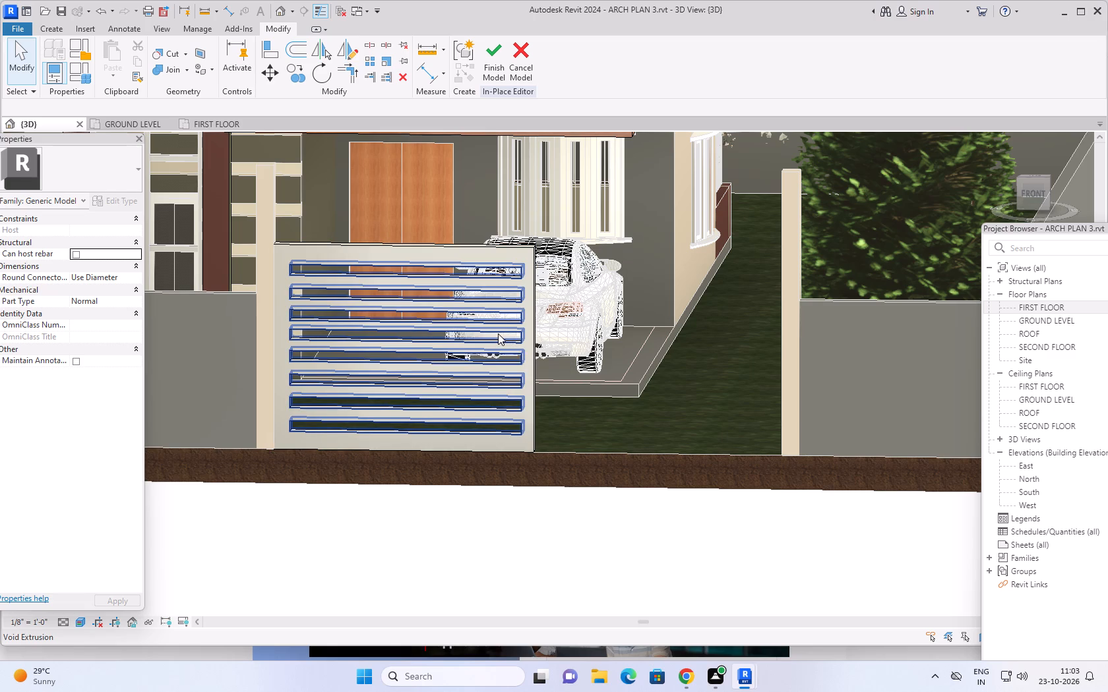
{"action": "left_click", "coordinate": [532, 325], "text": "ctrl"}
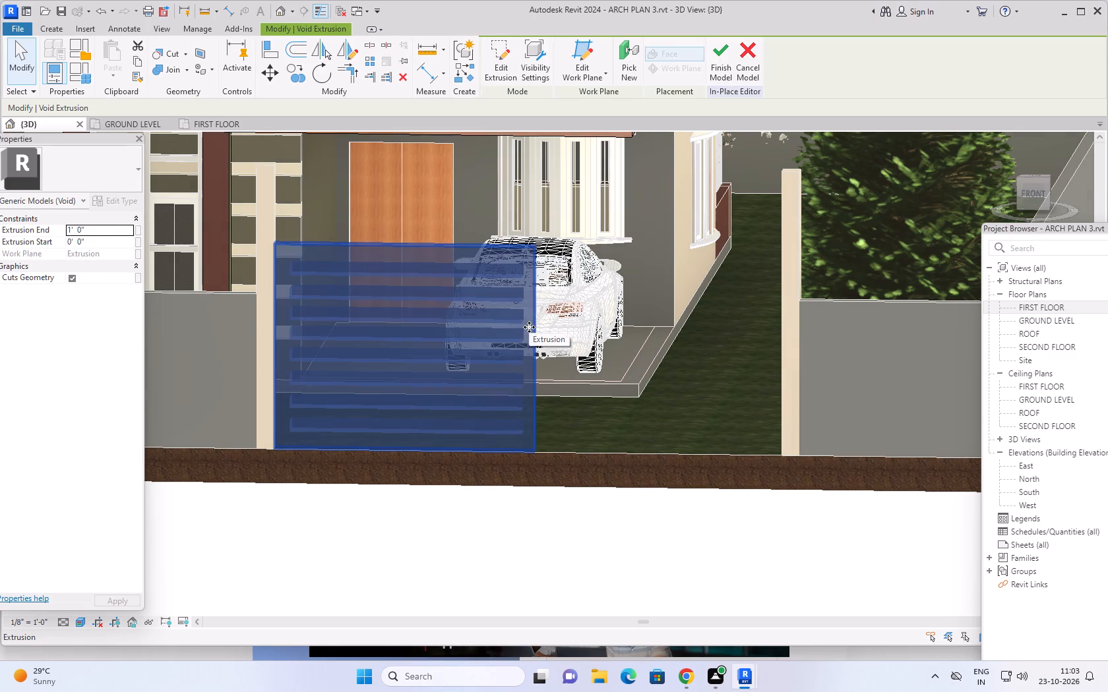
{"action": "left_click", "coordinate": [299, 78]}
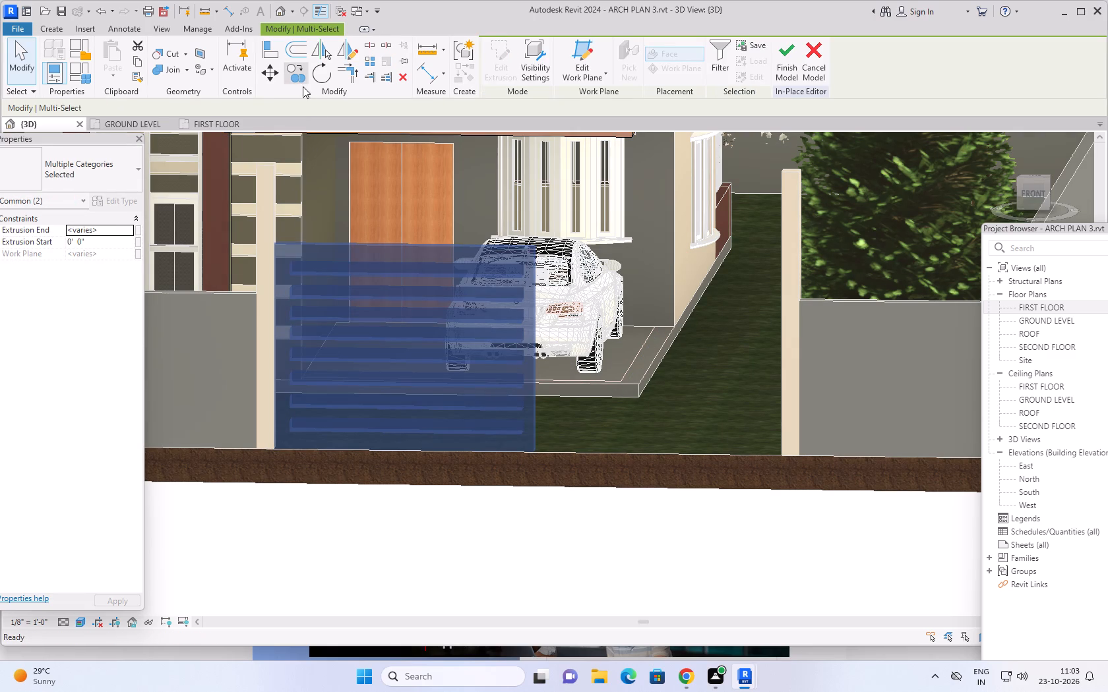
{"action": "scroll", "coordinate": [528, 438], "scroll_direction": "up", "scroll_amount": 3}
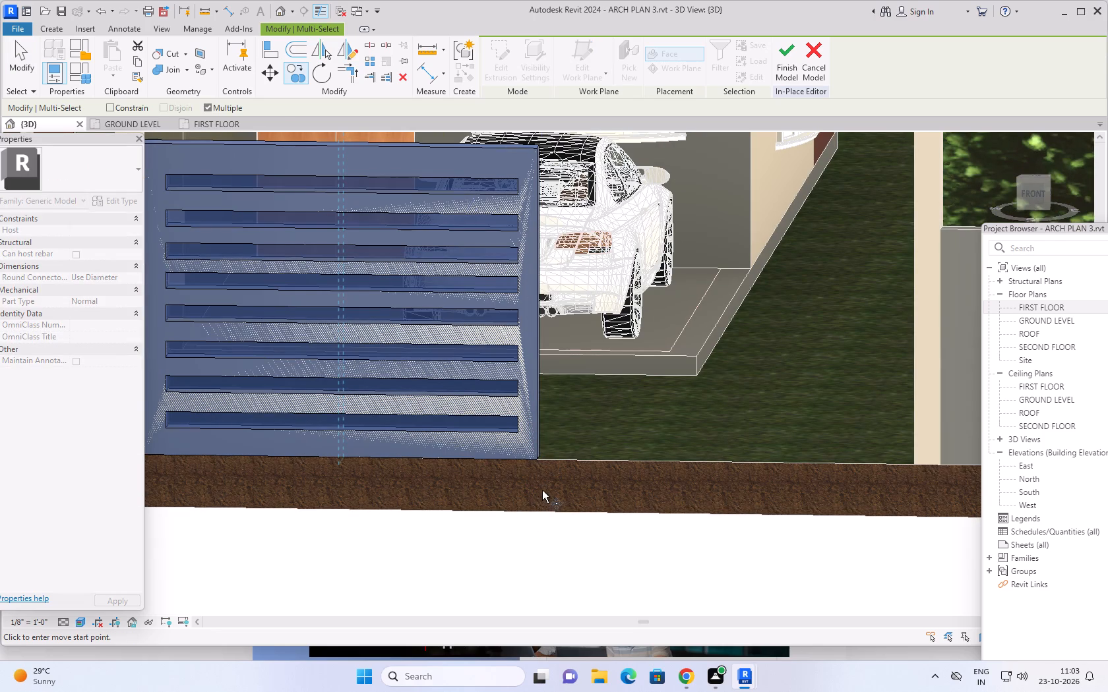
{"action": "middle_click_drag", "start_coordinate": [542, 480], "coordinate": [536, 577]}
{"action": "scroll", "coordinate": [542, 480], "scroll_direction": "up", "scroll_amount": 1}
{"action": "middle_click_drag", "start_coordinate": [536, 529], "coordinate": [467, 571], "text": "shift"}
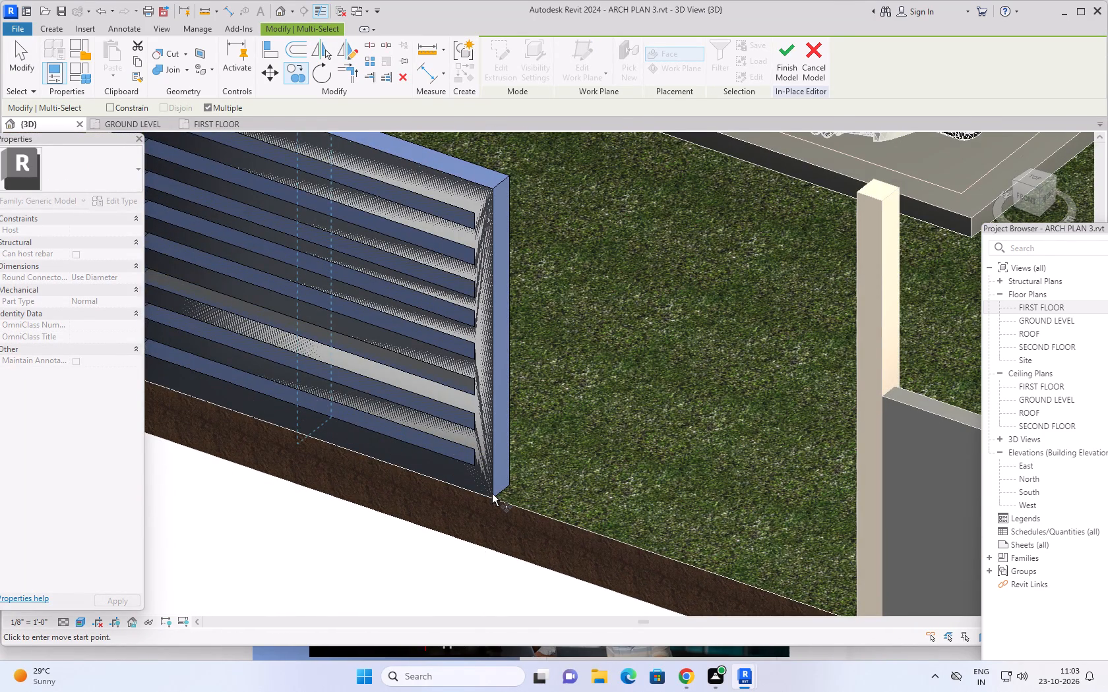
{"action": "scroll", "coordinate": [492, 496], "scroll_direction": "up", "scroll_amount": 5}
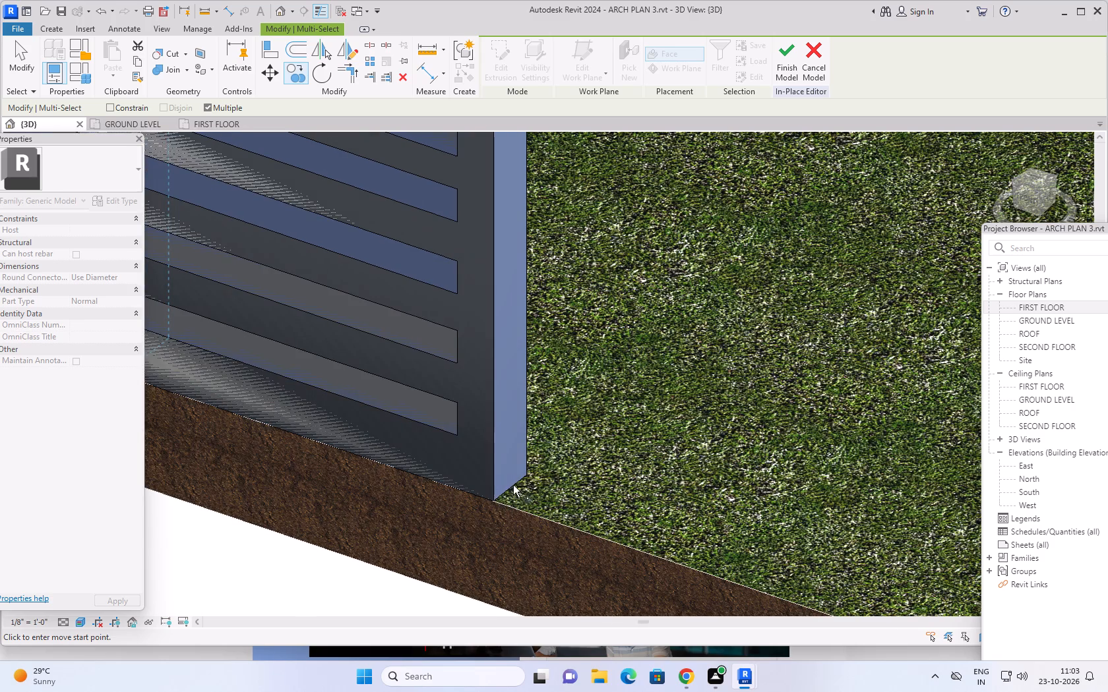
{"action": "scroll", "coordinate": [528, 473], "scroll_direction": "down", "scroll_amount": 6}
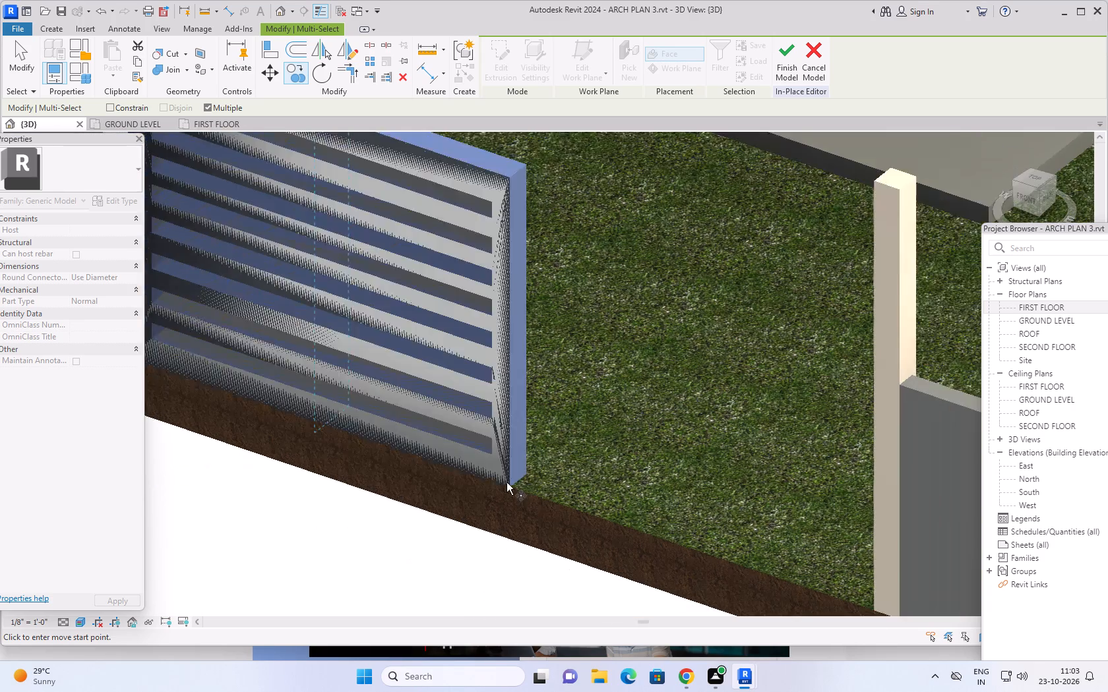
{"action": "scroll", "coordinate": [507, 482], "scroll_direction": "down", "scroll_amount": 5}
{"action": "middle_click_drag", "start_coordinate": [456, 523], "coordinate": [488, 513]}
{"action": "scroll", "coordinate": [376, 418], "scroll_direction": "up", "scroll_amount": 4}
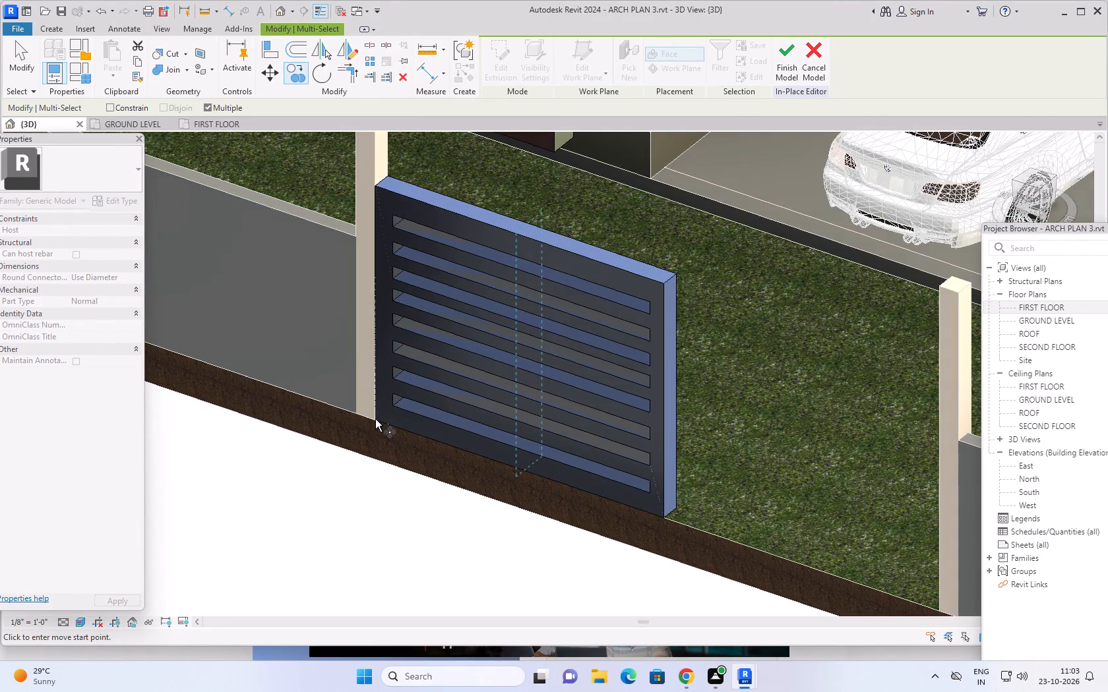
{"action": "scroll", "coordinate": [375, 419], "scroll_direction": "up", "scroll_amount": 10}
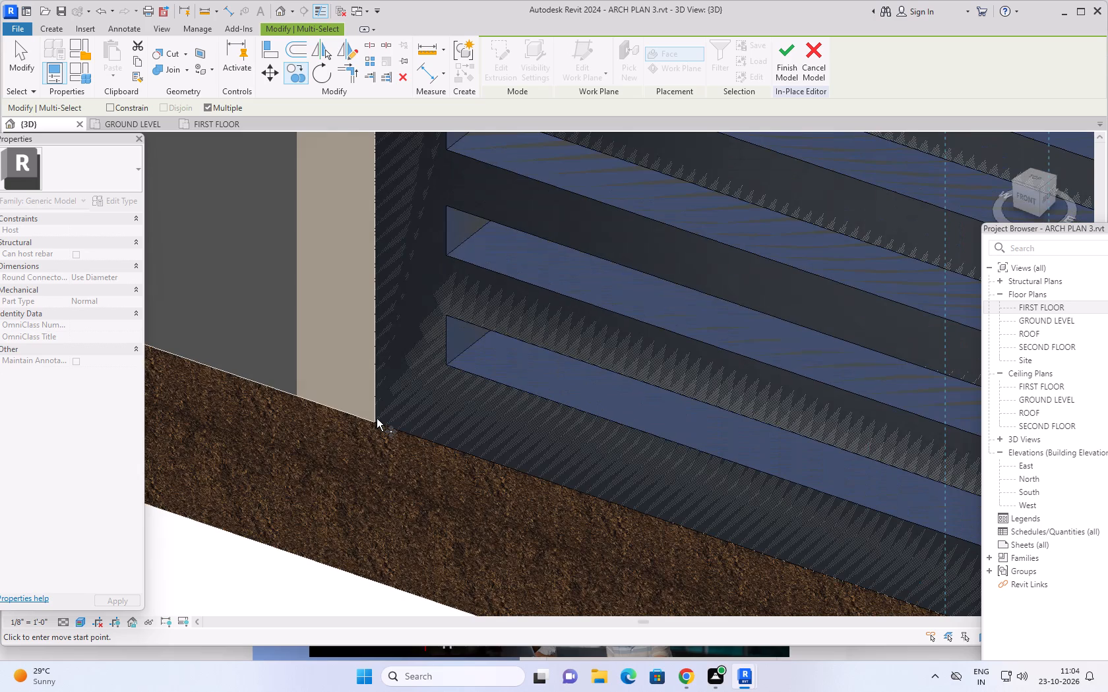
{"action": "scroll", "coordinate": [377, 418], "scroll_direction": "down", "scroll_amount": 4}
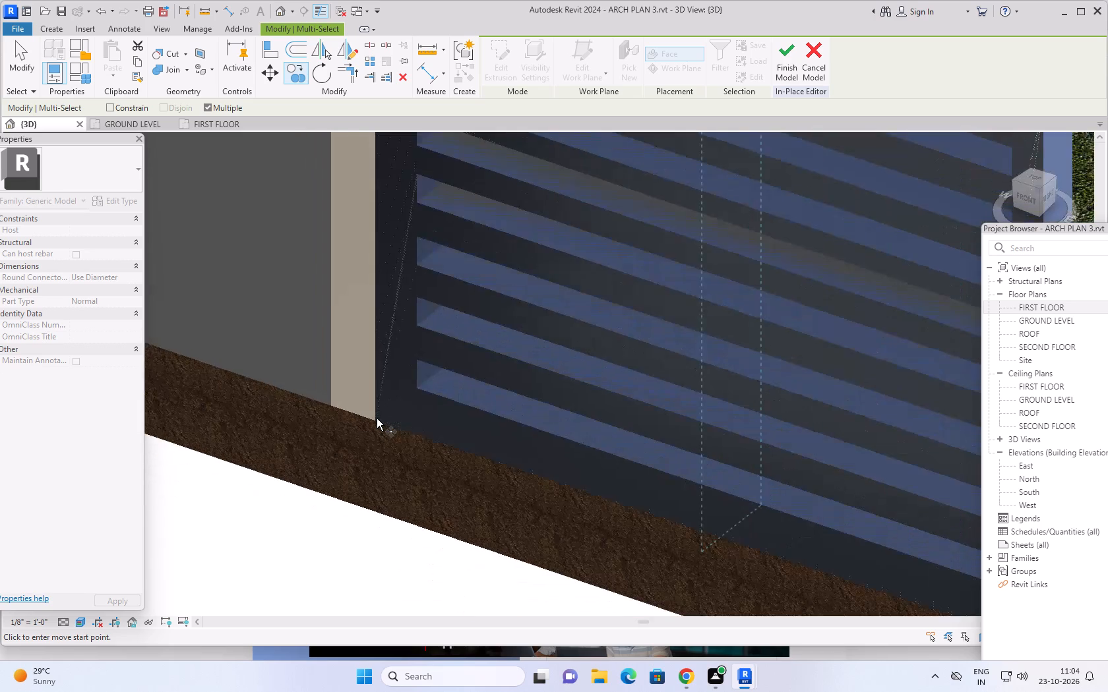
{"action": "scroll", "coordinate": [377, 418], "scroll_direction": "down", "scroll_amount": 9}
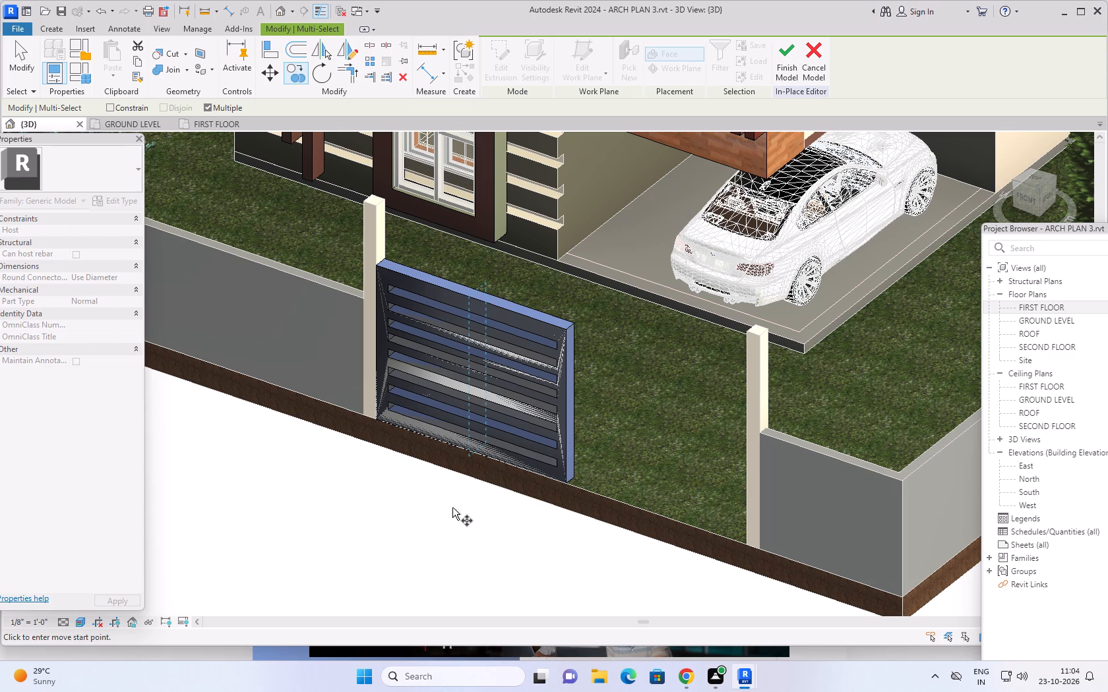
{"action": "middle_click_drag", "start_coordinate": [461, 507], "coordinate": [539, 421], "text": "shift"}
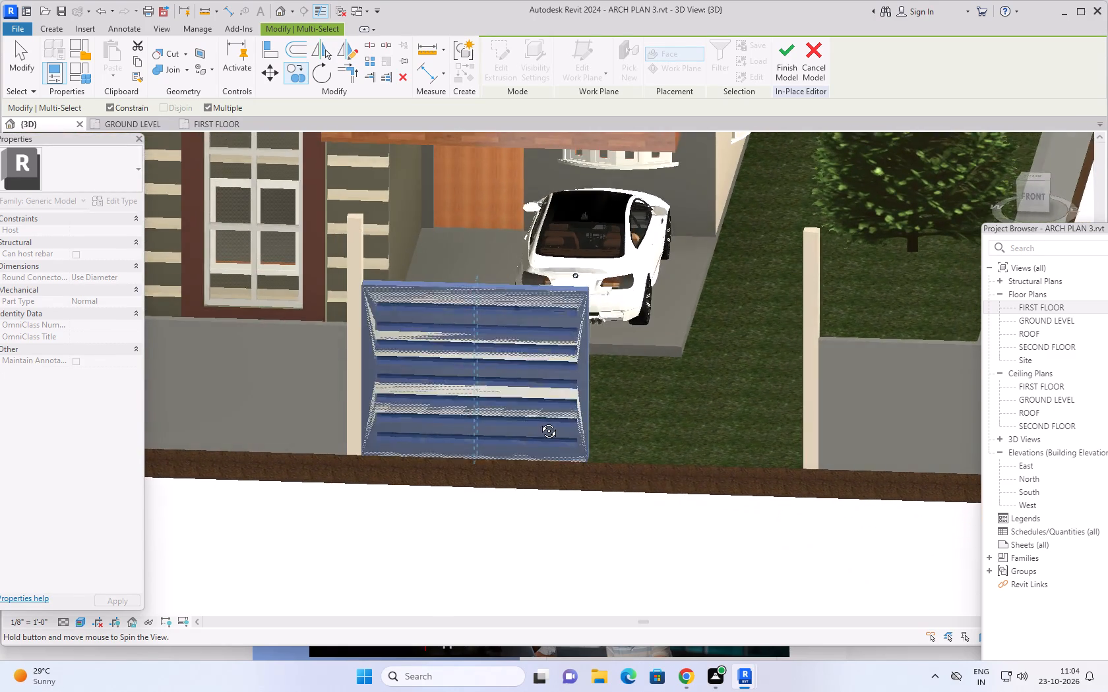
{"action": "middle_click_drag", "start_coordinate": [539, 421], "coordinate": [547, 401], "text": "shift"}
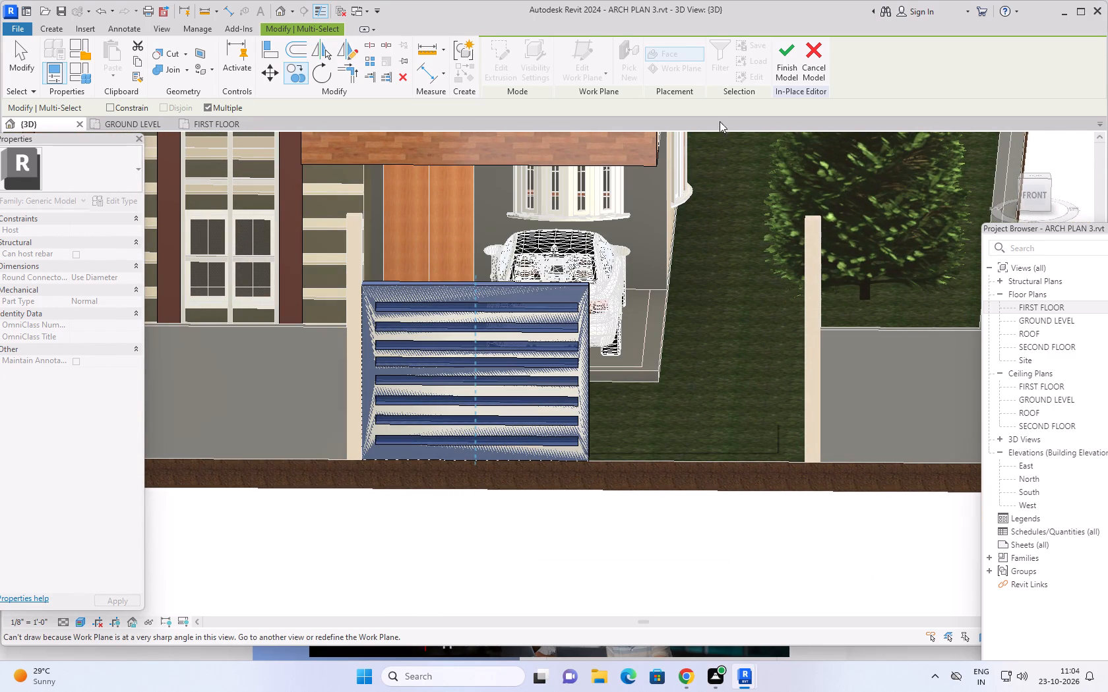
Finish the in-place model that contains the slotted gate.
{"action": "left_click", "coordinate": [780, 56]}
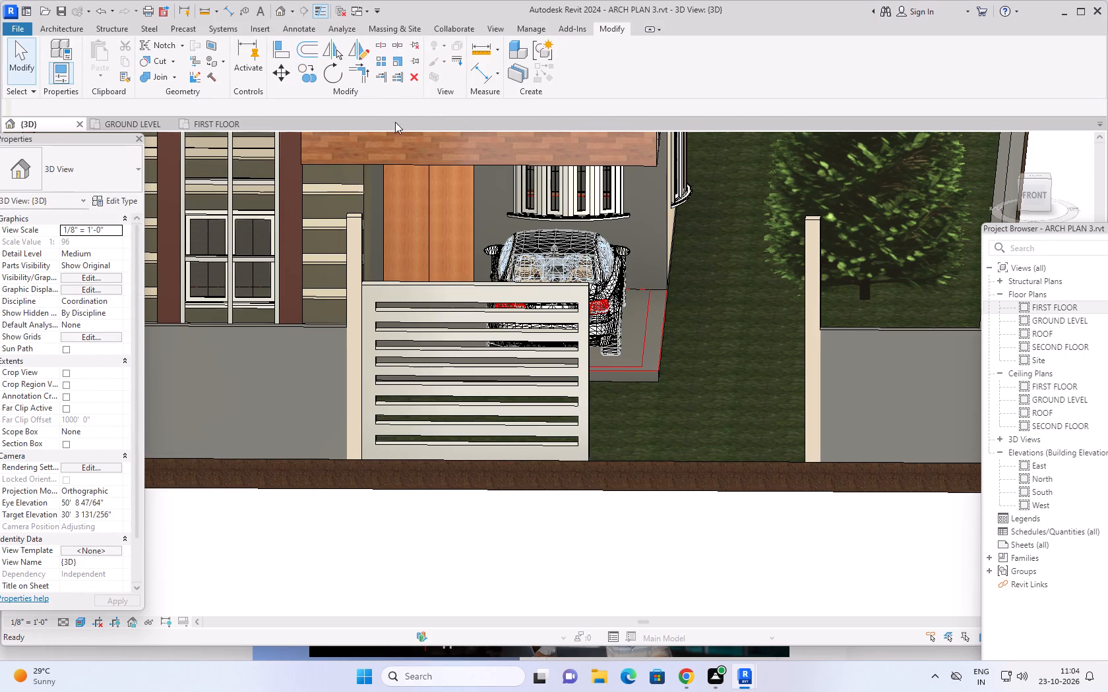
{"action": "scroll", "coordinate": [481, 214], "scroll_direction": "down", "scroll_amount": 3}
{"action": "middle_click_drag", "start_coordinate": [486, 224], "coordinate": [486, 288]}
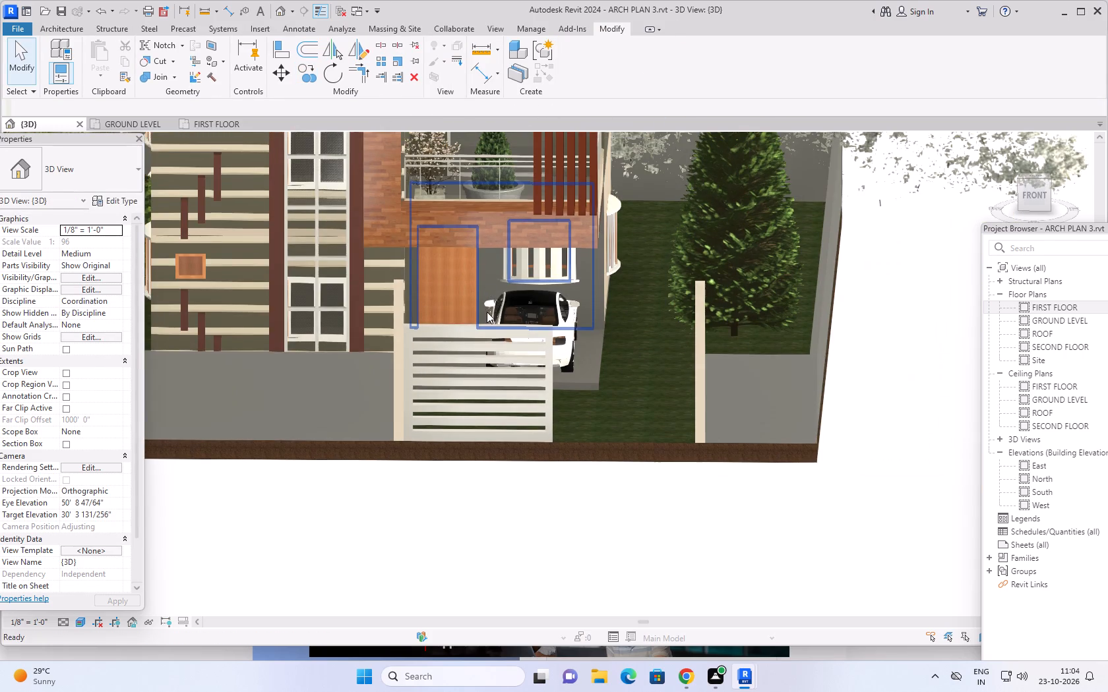
{"action": "key", "text": "Escape"}
{"action": "key", "text": "Escape"}
Select the whole in-place model containing the gate, with the front column opening in sight.
{"action": "left_click", "coordinate": [505, 337]}
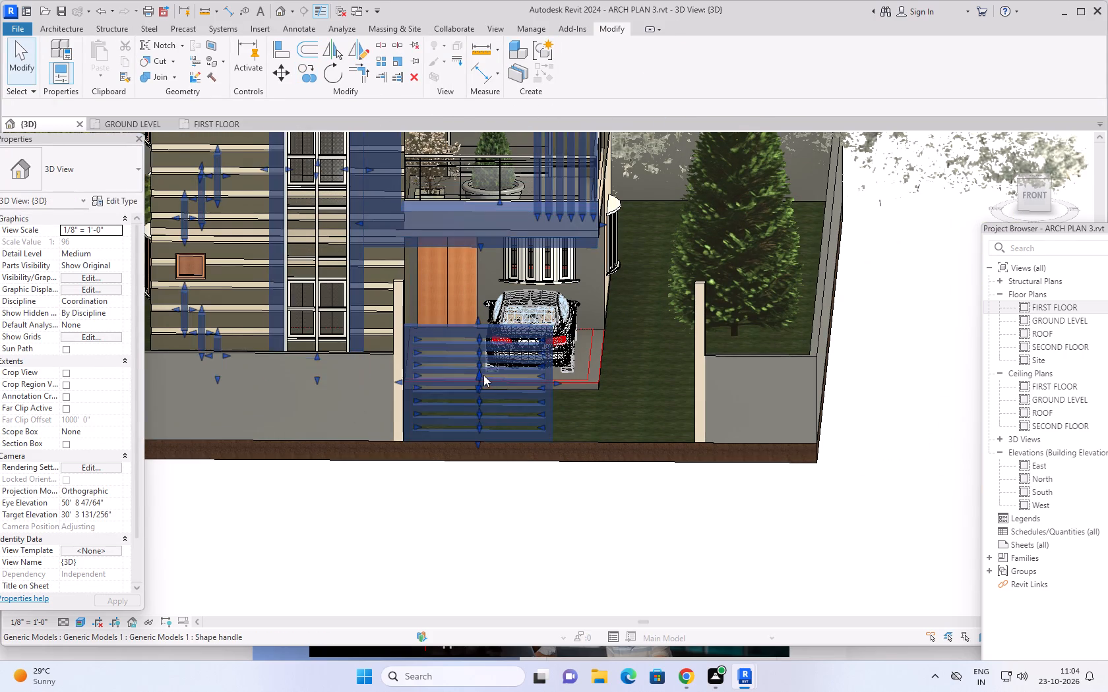
{"action": "scroll", "coordinate": [507, 507], "scroll_direction": "down", "scroll_amount": 1}
{"action": "middle_click_drag", "start_coordinate": [505, 511], "coordinate": [334, 509], "text": "shift"}
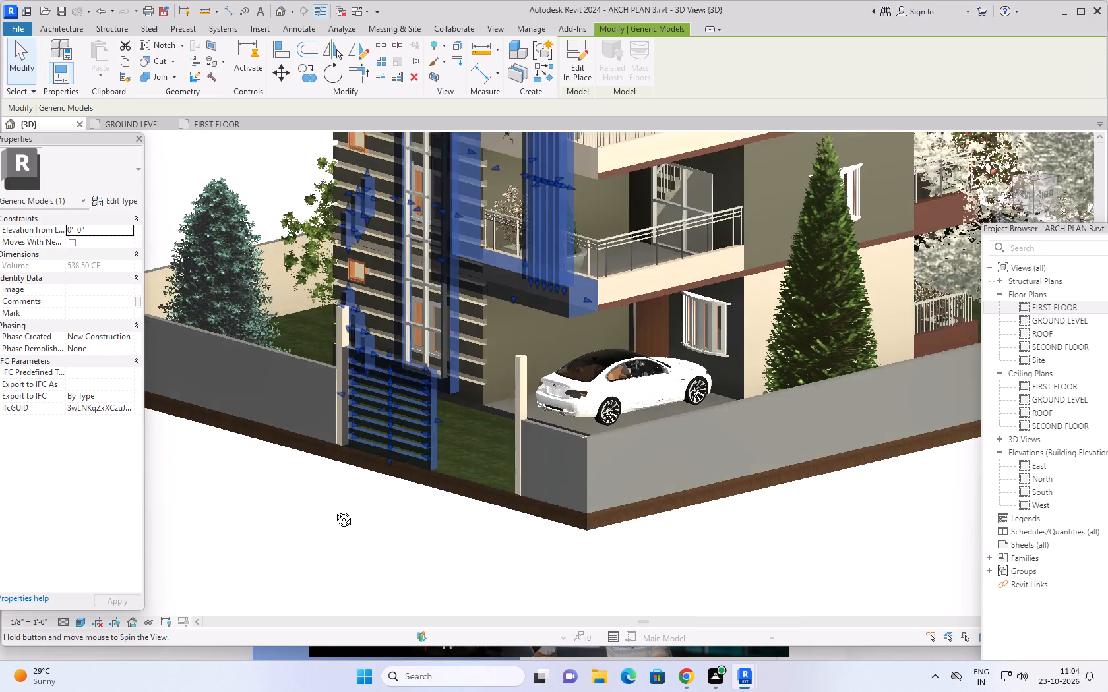
{"action": "middle_click_drag", "start_coordinate": [334, 509], "coordinate": [386, 507], "text": "shift"}
{"action": "scroll", "coordinate": [245, 497], "scroll_direction": "up", "scroll_amount": 1, "text": "shift"}
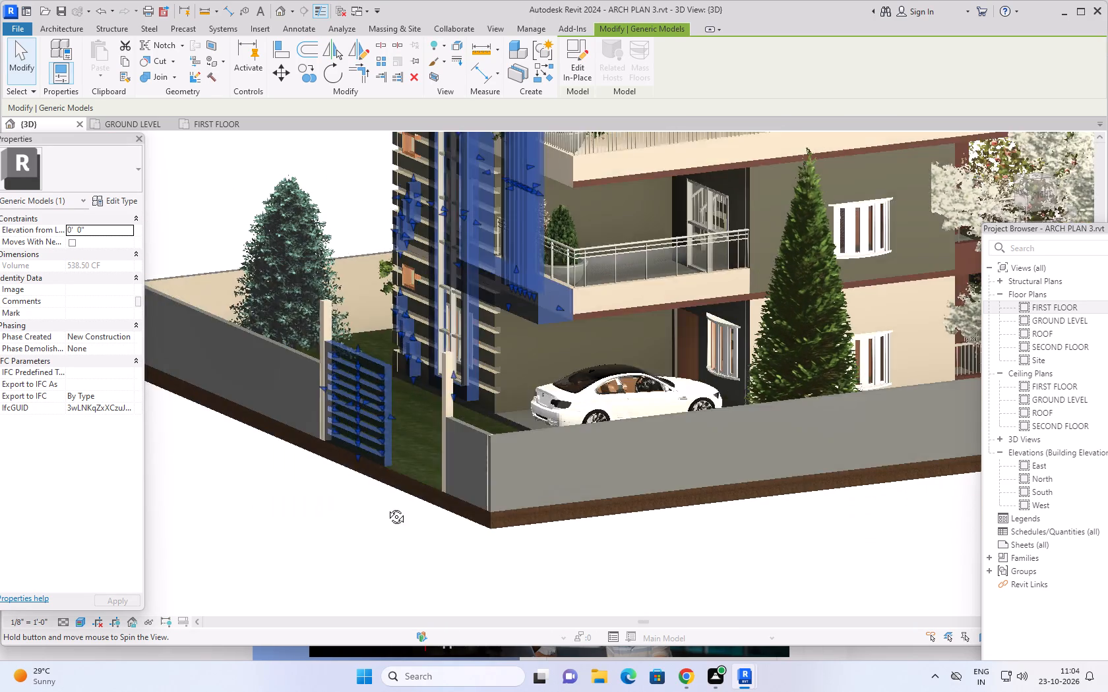
{"action": "middle_click_drag", "start_coordinate": [386, 507], "coordinate": [415, 500], "text": "shift"}
{"action": "scroll", "coordinate": [417, 482], "scroll_direction": "up", "scroll_amount": 4}
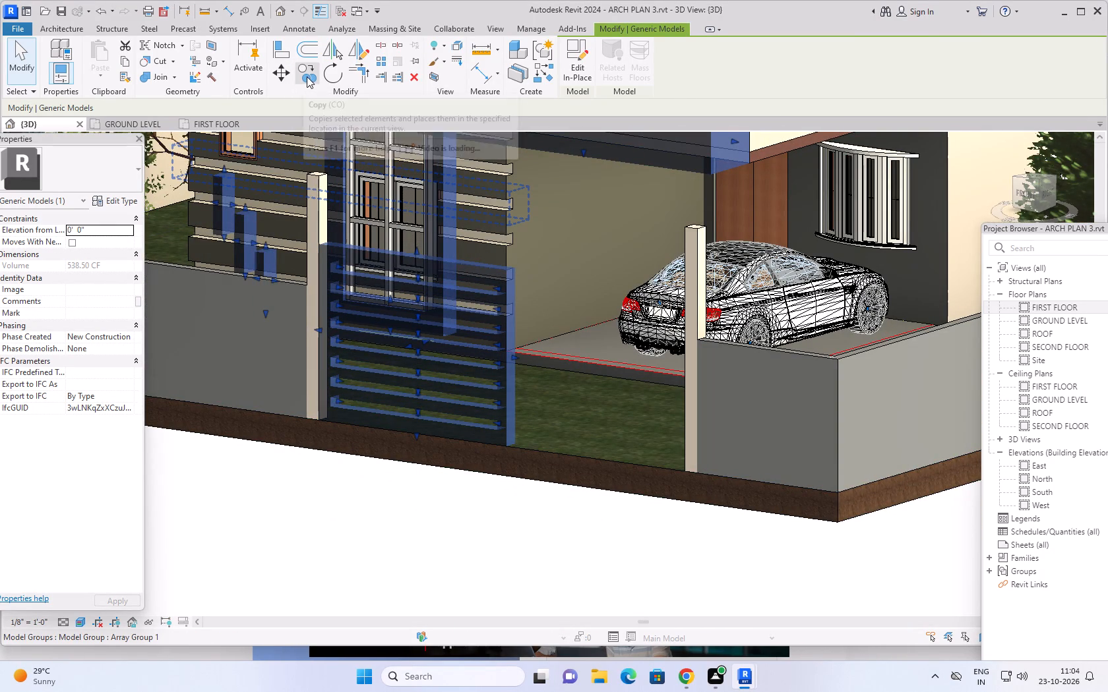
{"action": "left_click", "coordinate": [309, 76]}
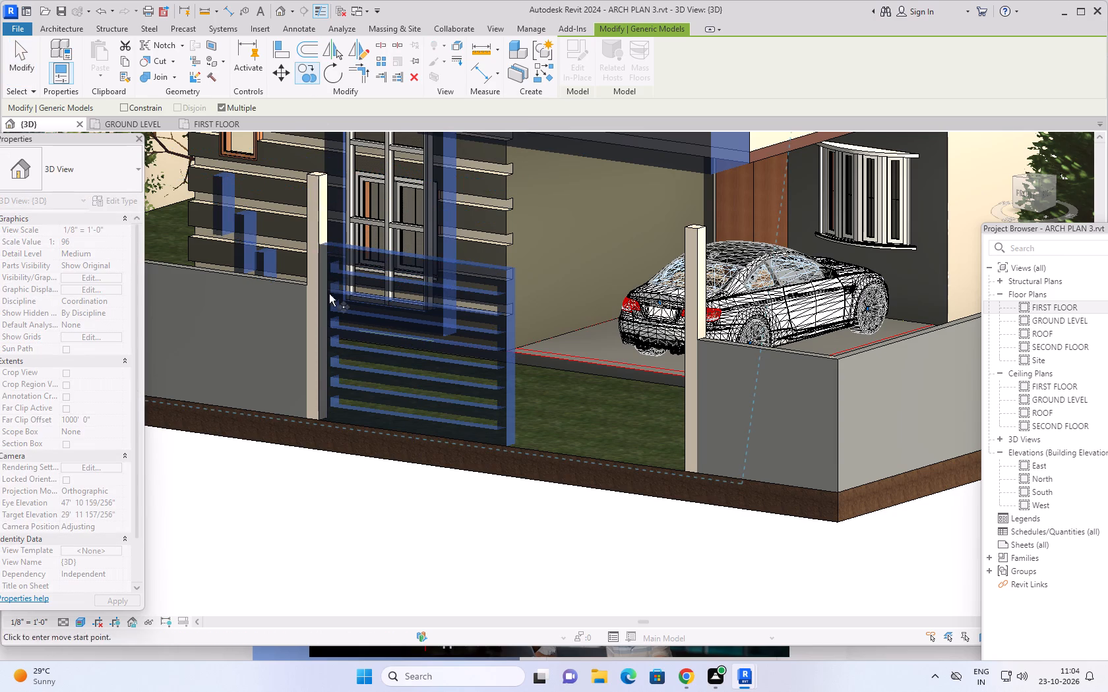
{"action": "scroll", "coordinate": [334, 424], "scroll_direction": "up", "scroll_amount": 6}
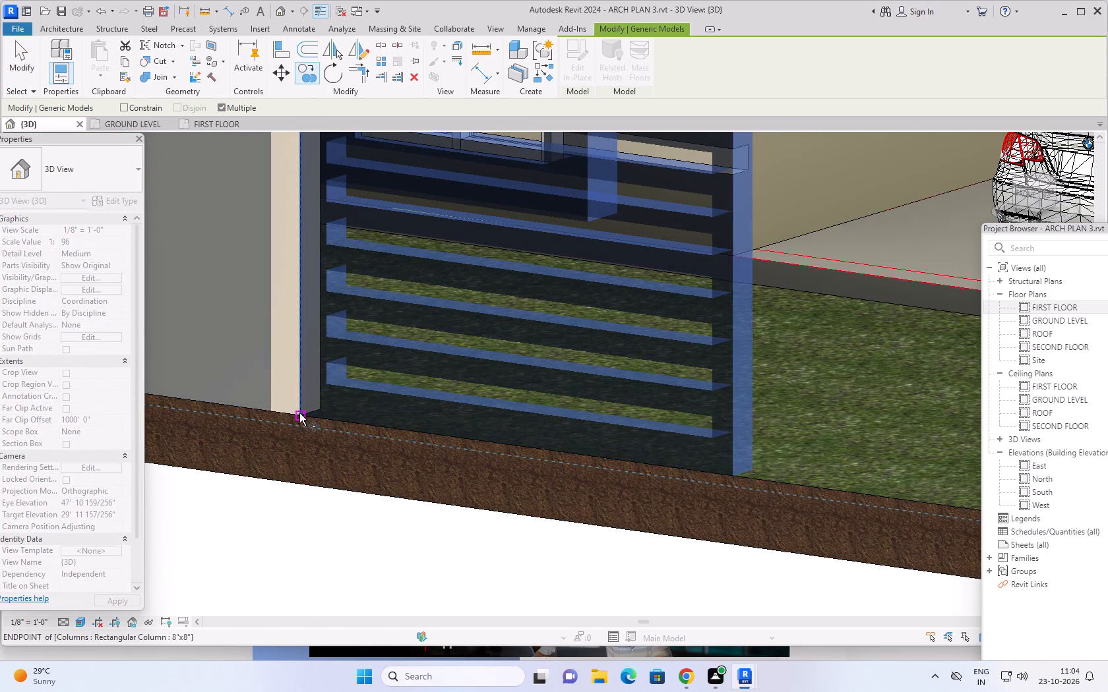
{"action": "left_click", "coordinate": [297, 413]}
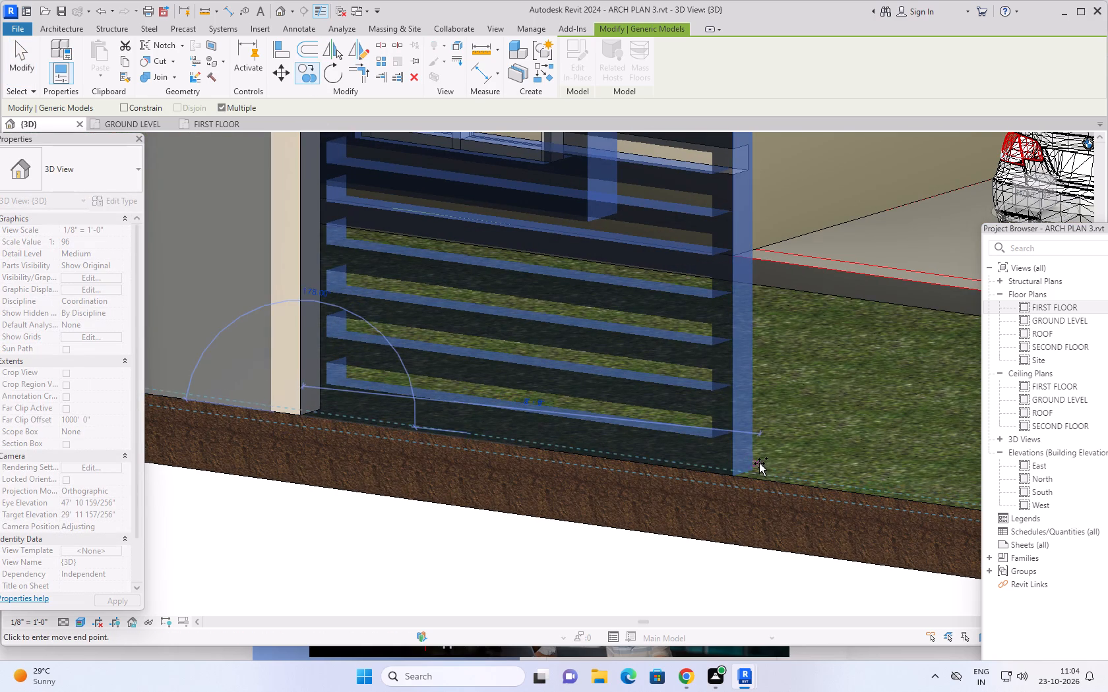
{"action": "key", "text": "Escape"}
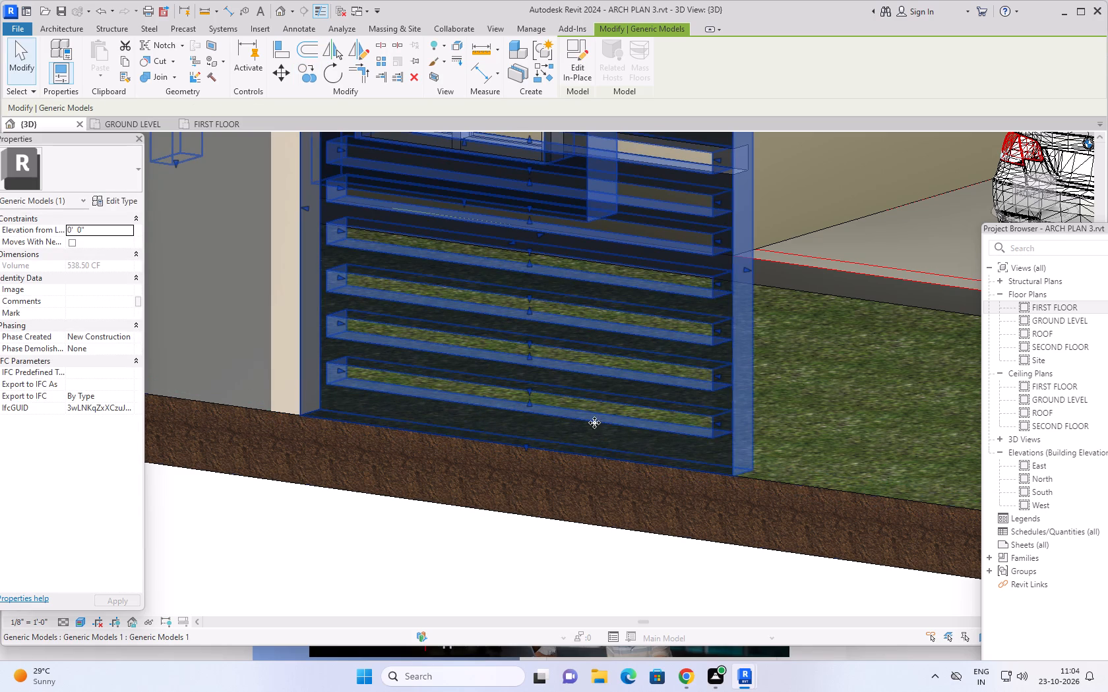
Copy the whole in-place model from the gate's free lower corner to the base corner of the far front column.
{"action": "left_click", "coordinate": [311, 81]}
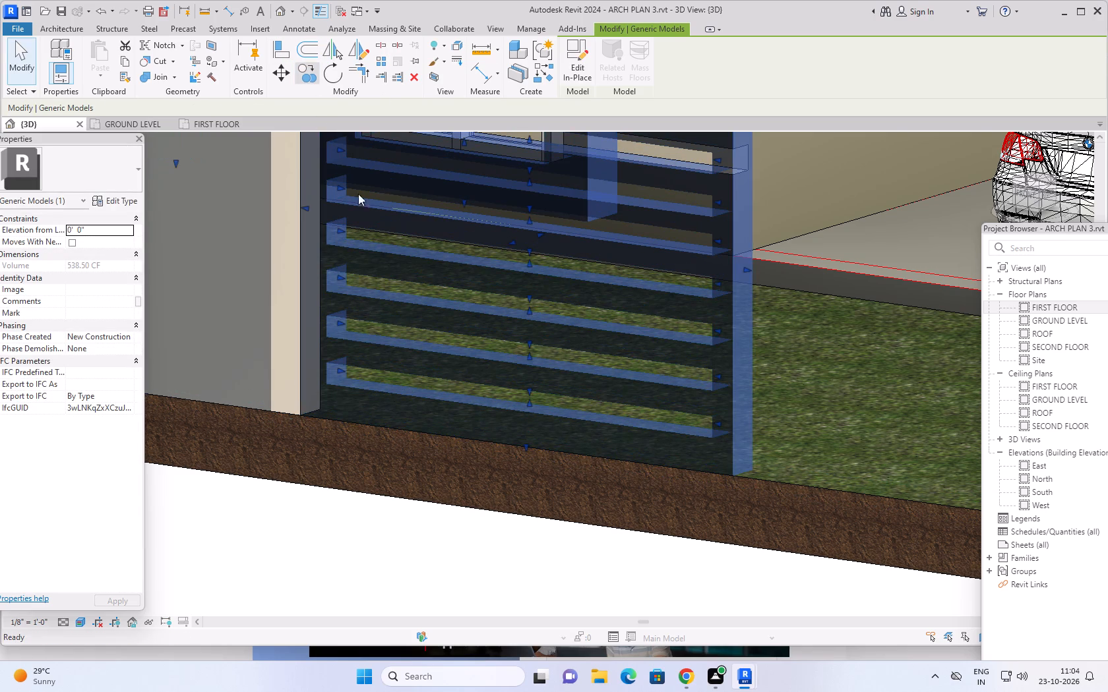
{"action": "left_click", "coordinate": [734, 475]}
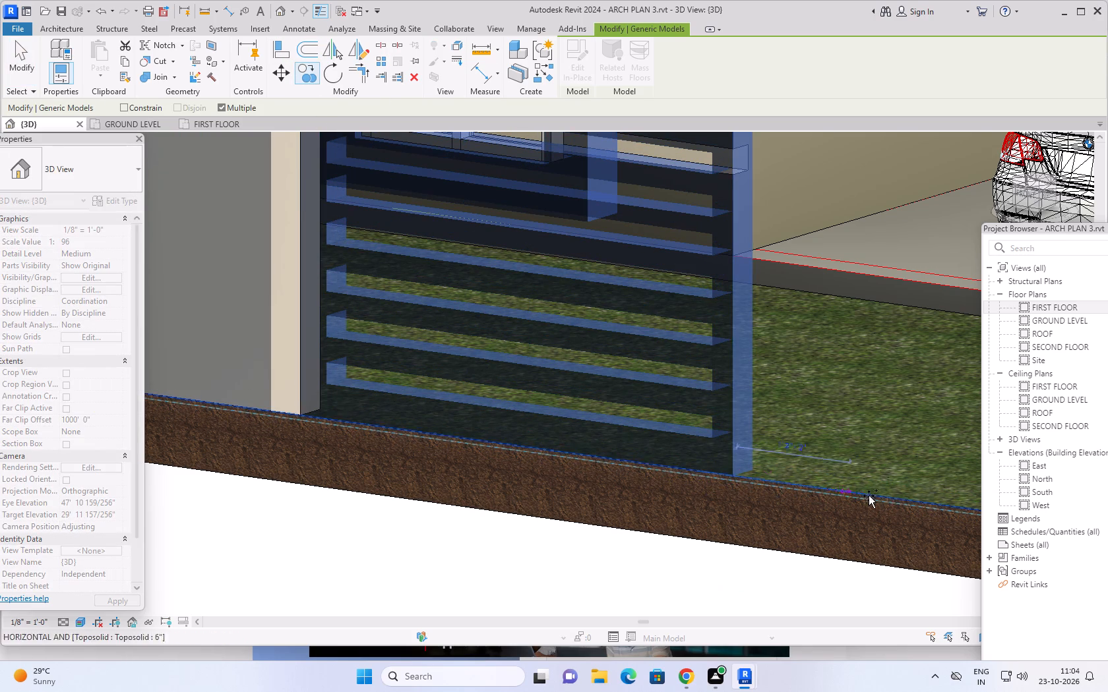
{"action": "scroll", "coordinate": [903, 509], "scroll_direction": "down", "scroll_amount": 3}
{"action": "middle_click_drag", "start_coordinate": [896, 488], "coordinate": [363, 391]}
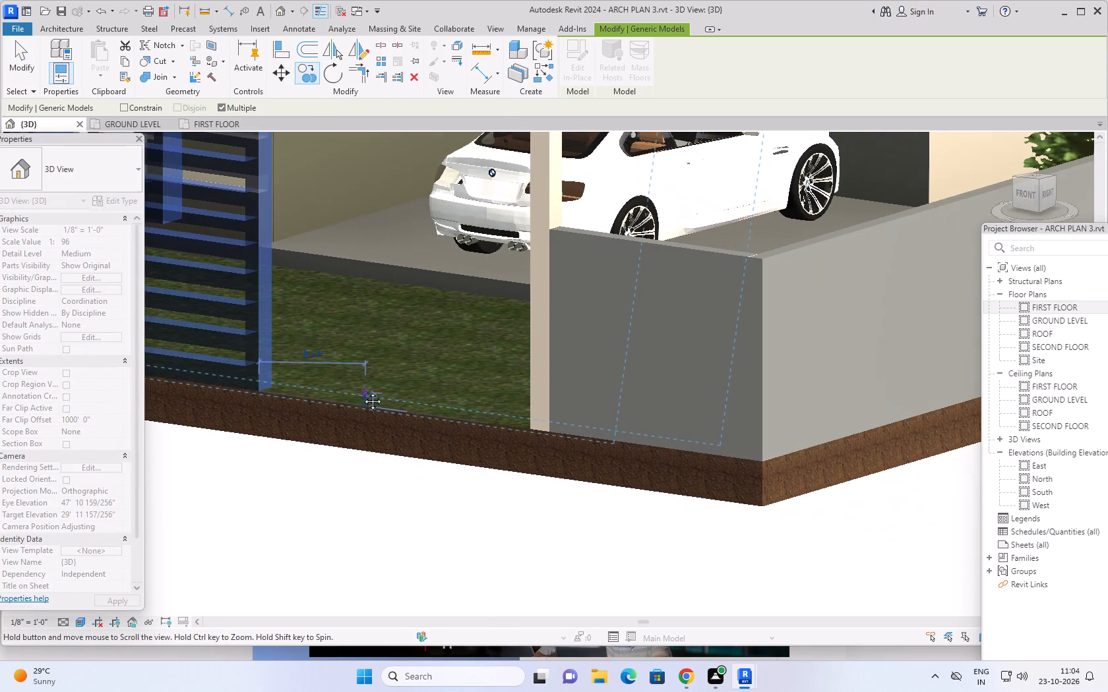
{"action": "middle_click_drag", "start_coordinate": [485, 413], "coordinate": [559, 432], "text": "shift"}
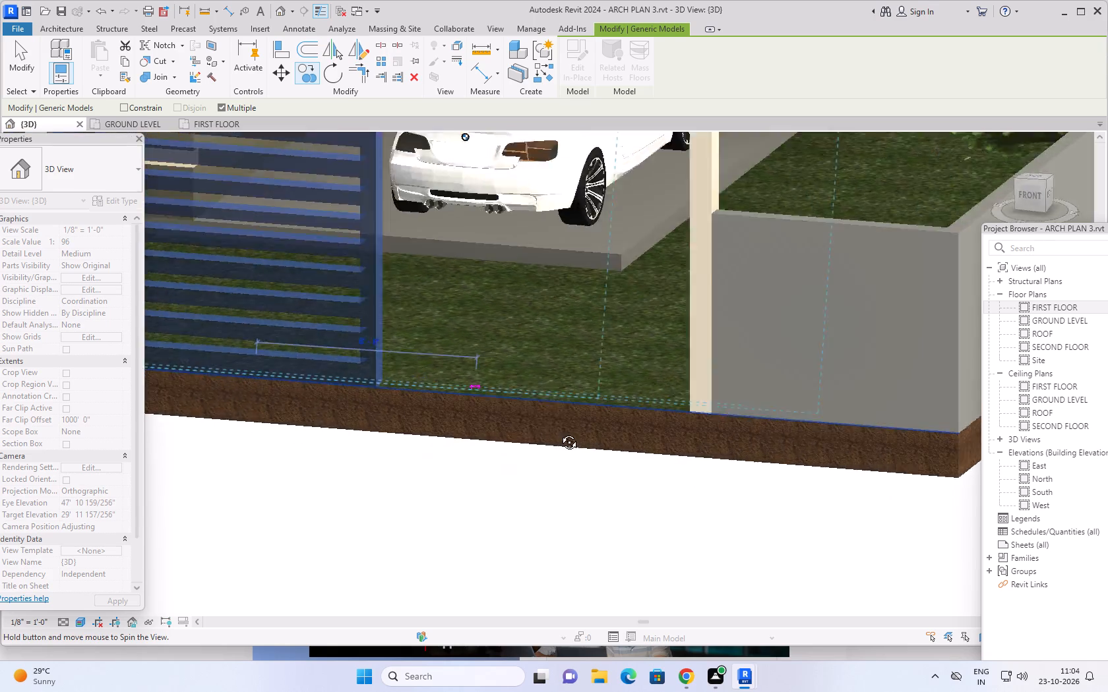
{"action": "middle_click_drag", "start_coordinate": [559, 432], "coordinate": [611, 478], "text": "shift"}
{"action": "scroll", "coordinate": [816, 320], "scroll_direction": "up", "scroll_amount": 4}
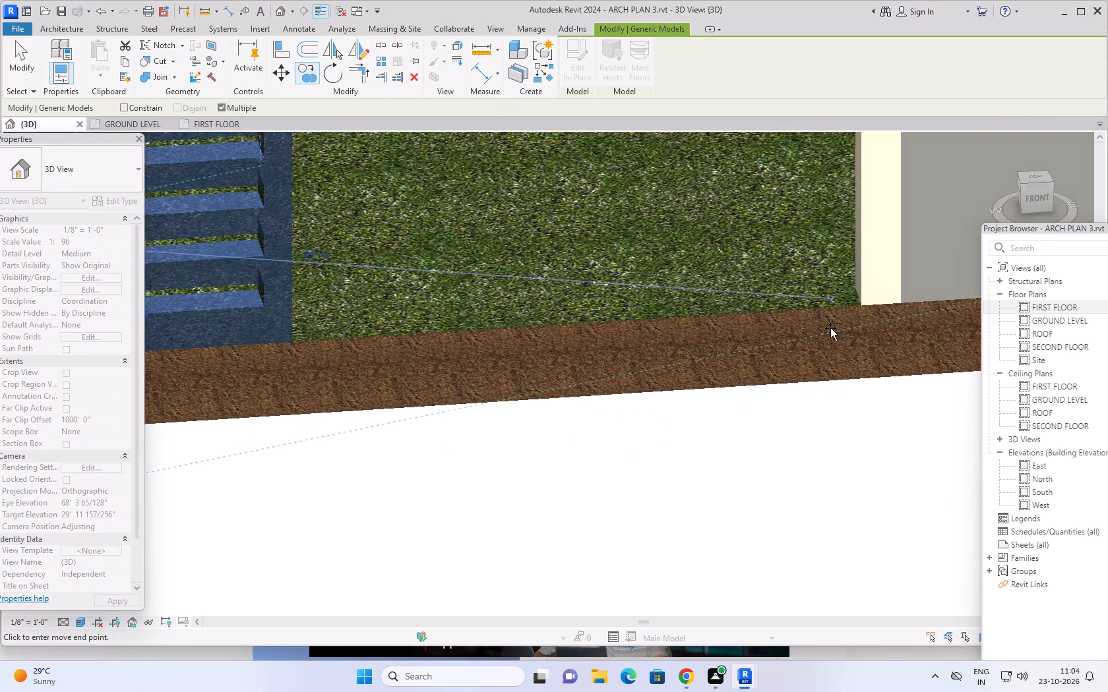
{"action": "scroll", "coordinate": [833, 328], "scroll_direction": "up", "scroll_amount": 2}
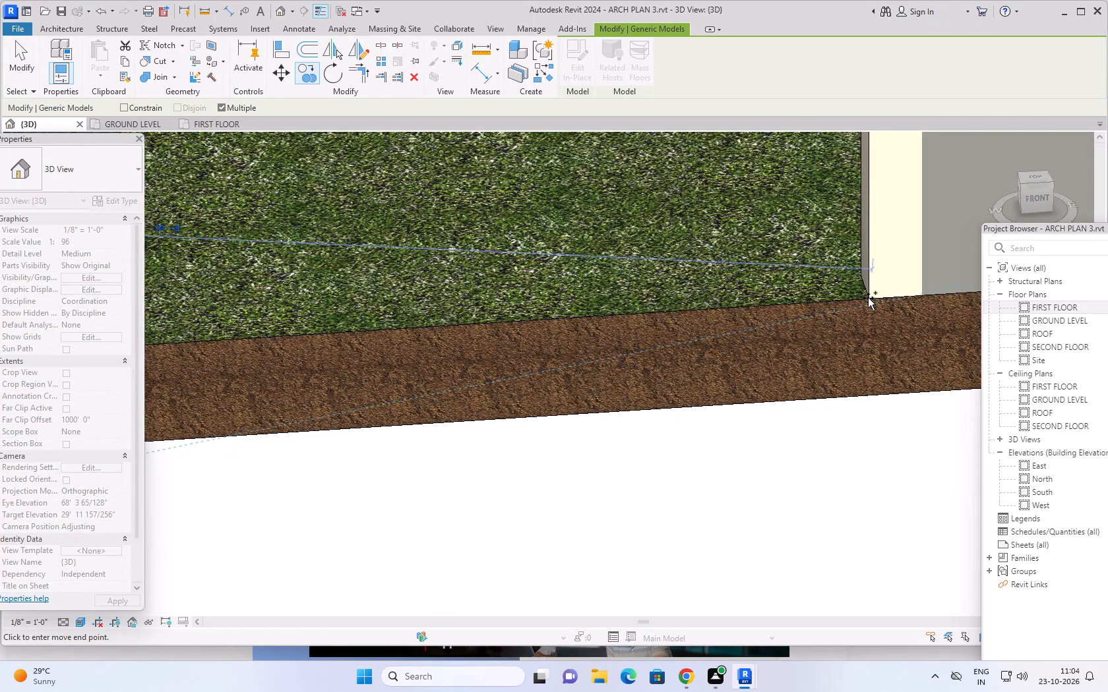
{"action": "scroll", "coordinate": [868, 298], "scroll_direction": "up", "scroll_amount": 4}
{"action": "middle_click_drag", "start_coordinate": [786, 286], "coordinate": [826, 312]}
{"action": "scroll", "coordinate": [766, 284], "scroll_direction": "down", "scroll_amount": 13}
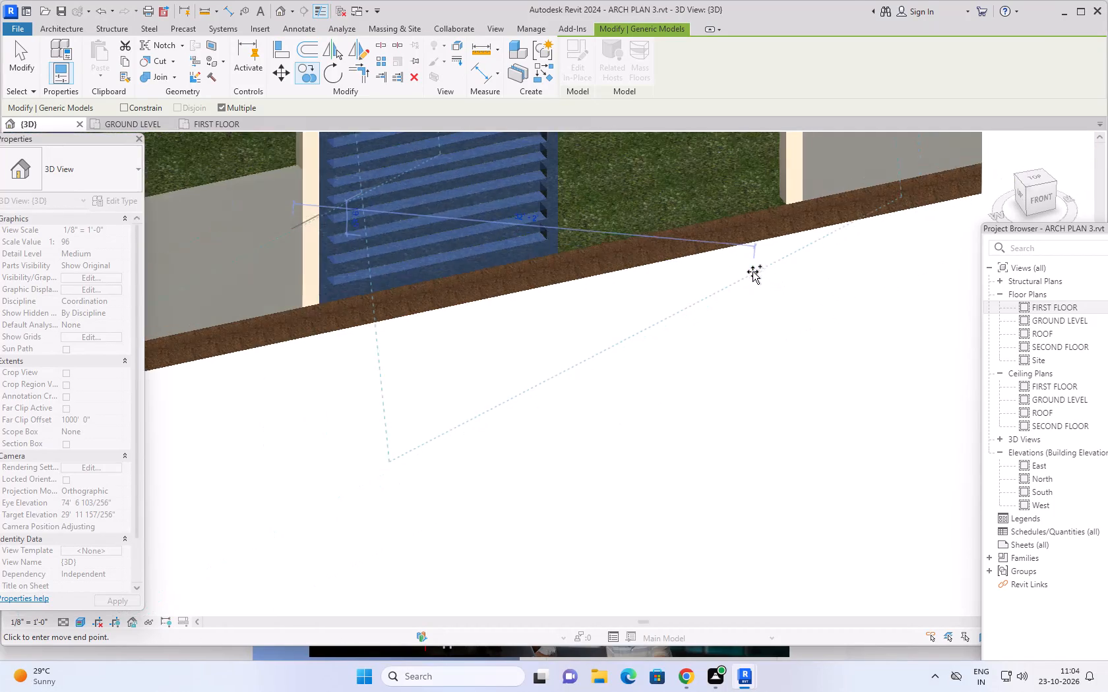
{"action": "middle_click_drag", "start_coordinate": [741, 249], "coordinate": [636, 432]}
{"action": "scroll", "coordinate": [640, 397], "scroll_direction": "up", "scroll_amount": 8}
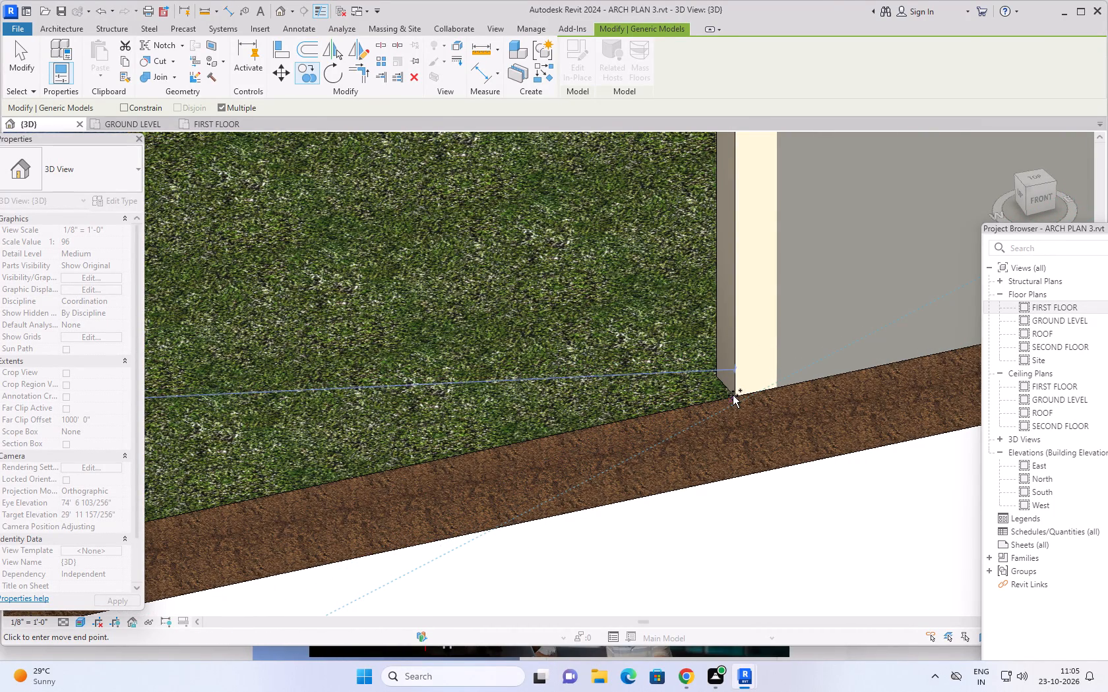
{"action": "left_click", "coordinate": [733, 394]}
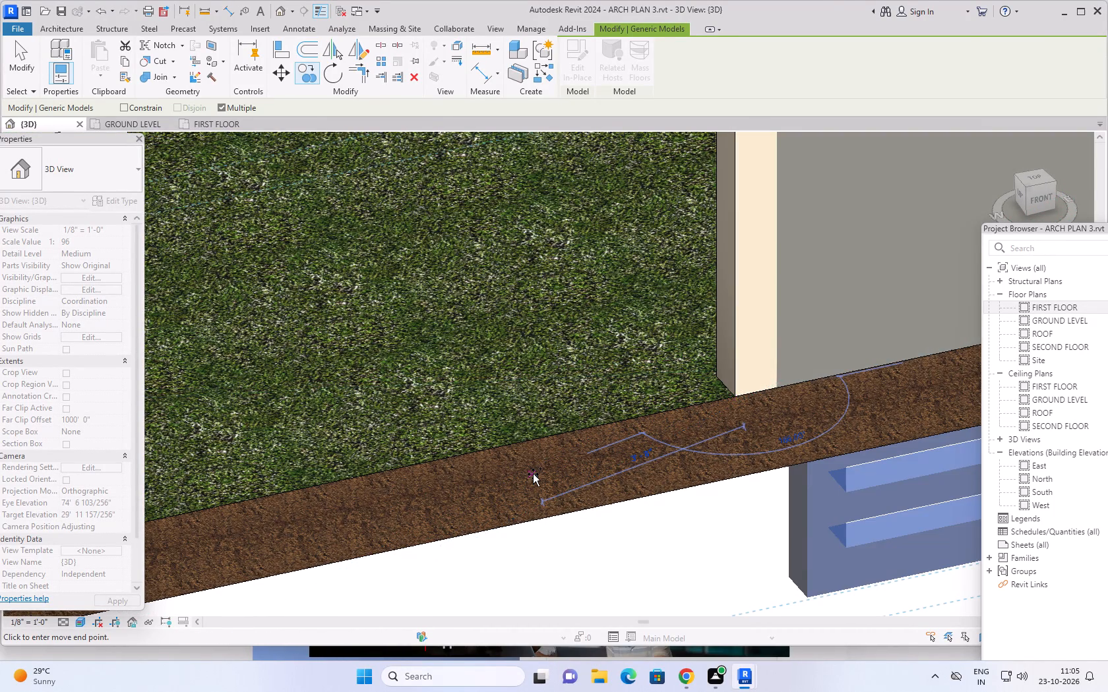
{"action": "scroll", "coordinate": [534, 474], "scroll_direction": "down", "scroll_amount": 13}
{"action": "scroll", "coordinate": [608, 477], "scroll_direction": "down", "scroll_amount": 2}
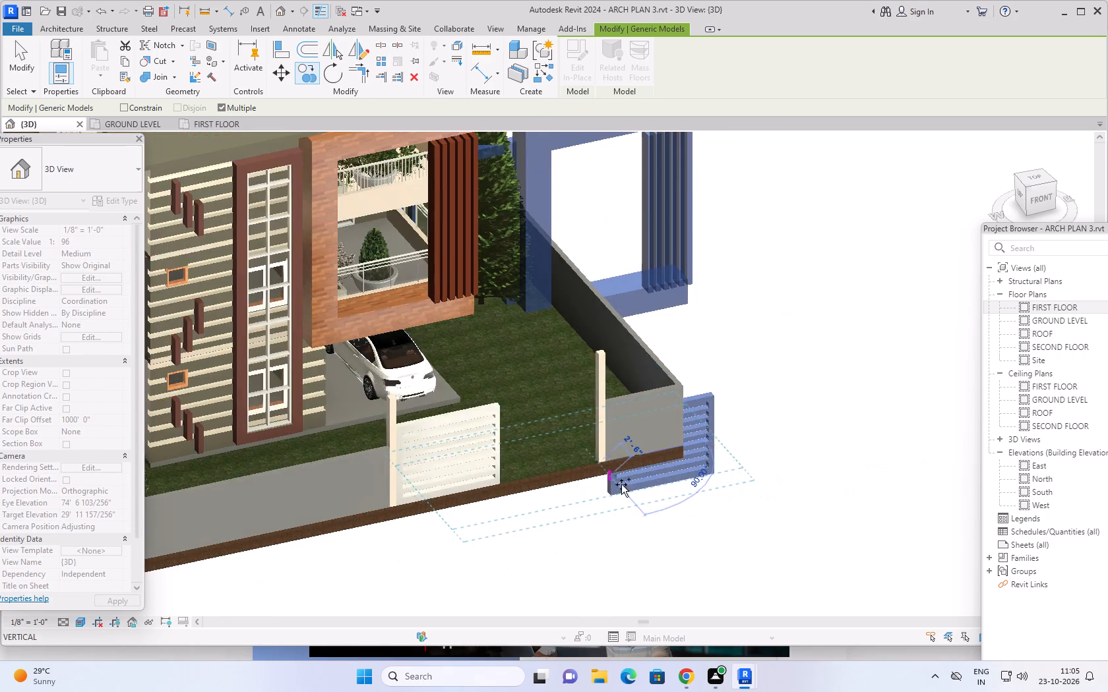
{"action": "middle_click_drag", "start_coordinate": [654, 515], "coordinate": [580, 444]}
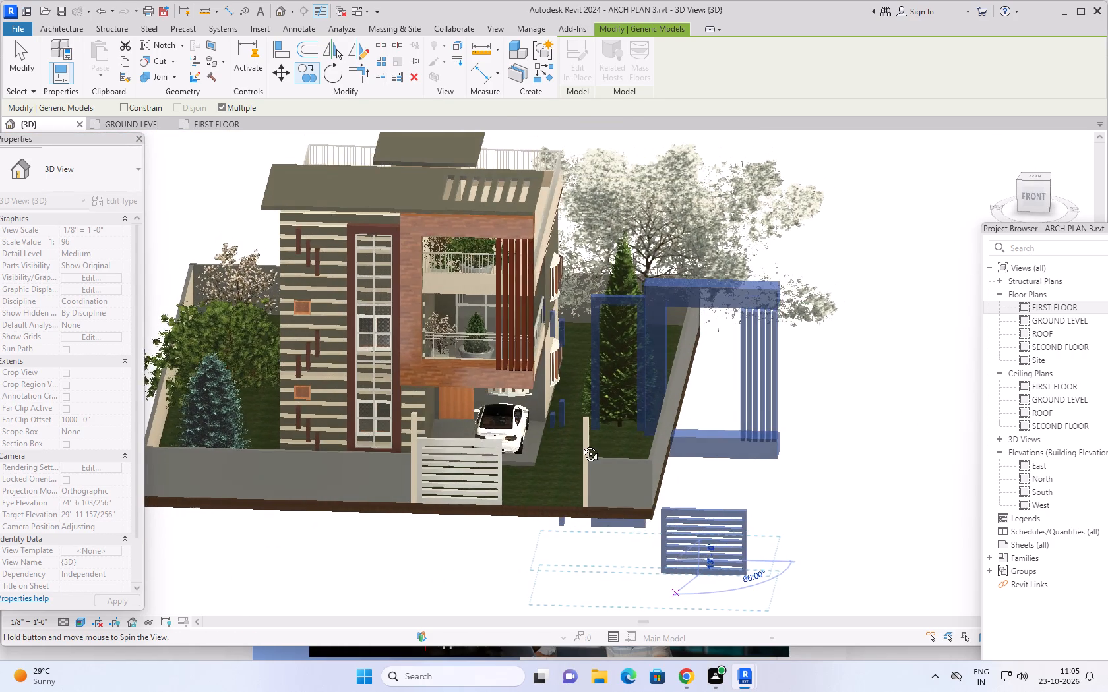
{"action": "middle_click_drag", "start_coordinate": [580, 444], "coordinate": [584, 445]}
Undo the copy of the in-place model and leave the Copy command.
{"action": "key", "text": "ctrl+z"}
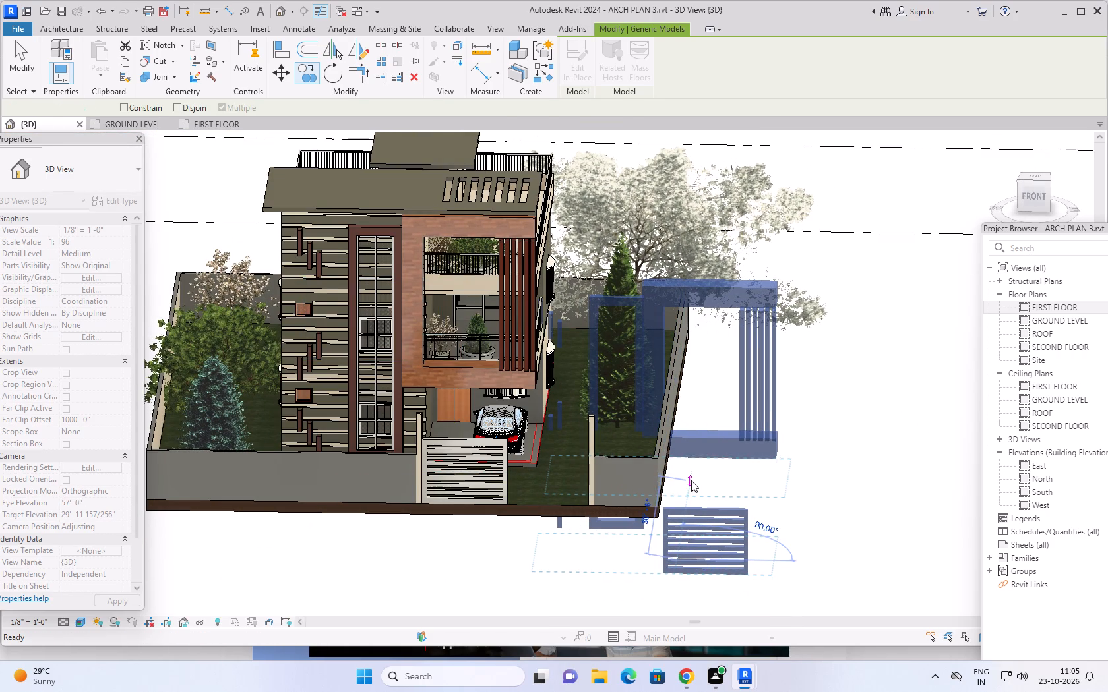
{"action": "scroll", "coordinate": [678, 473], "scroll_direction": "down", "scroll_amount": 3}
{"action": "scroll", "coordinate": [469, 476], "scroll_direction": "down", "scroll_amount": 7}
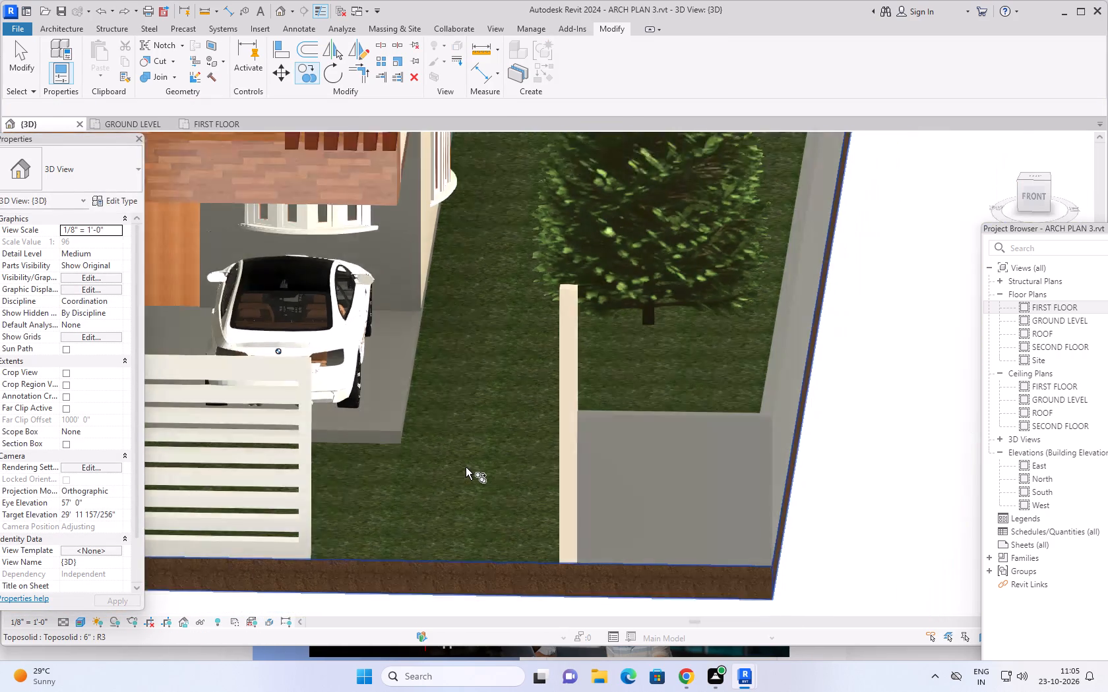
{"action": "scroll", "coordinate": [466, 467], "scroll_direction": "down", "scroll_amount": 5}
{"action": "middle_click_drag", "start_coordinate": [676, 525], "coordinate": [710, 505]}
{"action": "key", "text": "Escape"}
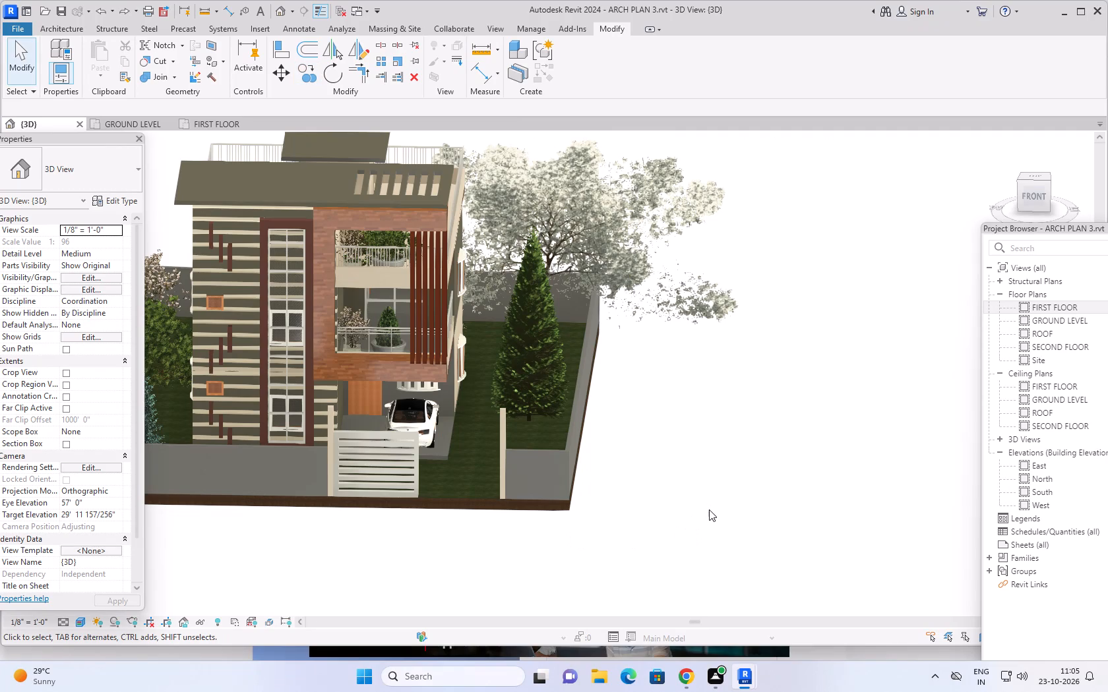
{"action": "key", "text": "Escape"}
Reopen the in-place model containing the slotted gate for editing.
{"action": "middle_click", "coordinate": [692, 511]}
{"action": "middle_click_drag", "start_coordinate": [535, 541], "coordinate": [596, 542]}
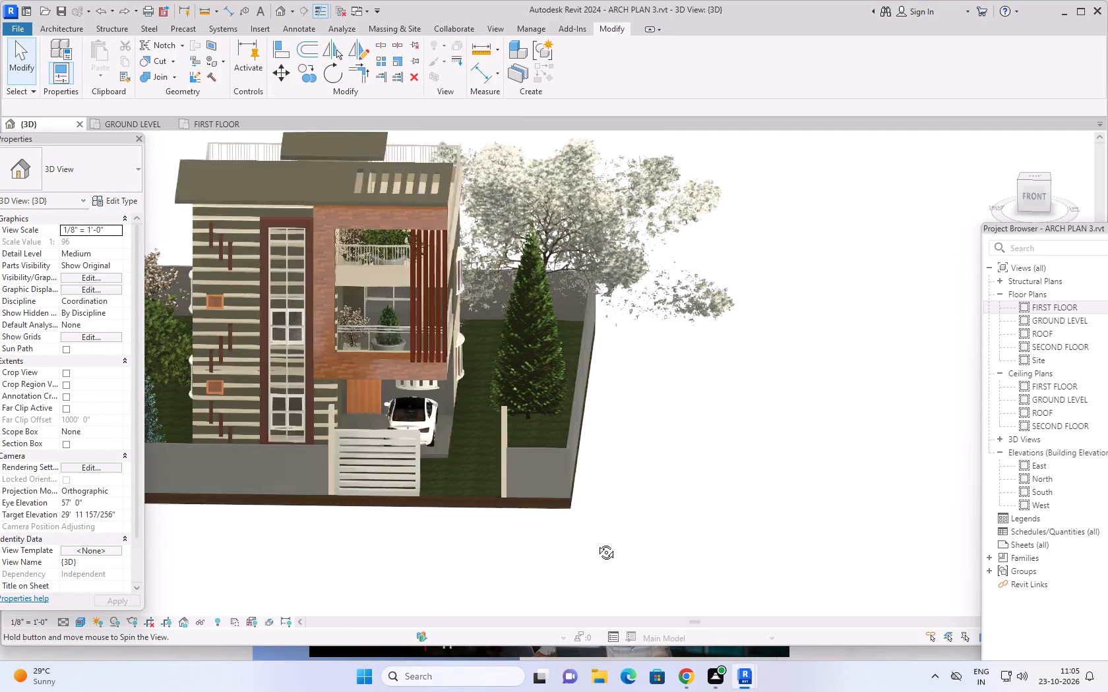
{"action": "middle_click_drag", "start_coordinate": [596, 542], "coordinate": [674, 540]}
{"action": "scroll", "coordinate": [483, 451], "scroll_direction": "up", "scroll_amount": 8}
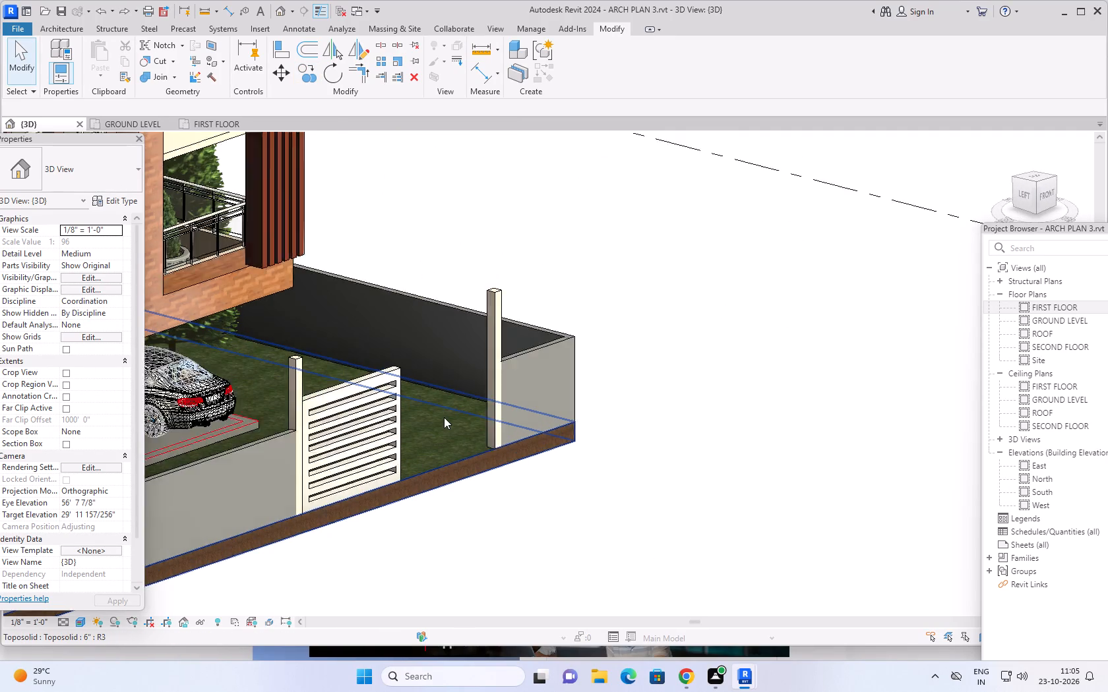
{"action": "scroll", "coordinate": [444, 417], "scroll_direction": "up", "scroll_amount": 4}
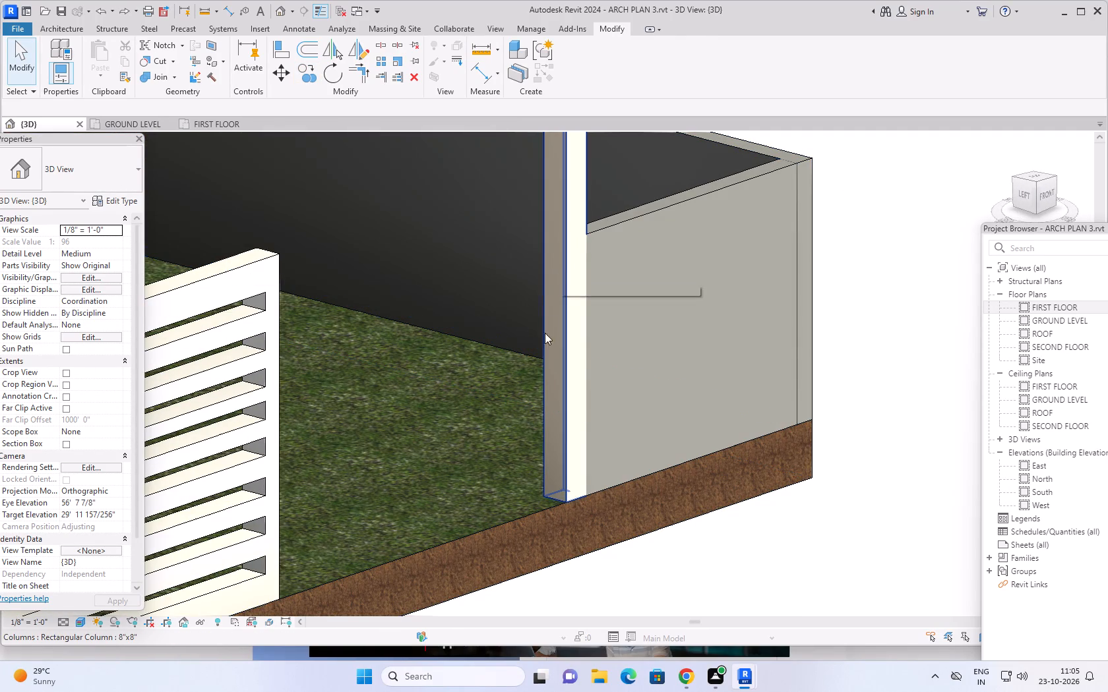
{"action": "left_click", "coordinate": [268, 334]}
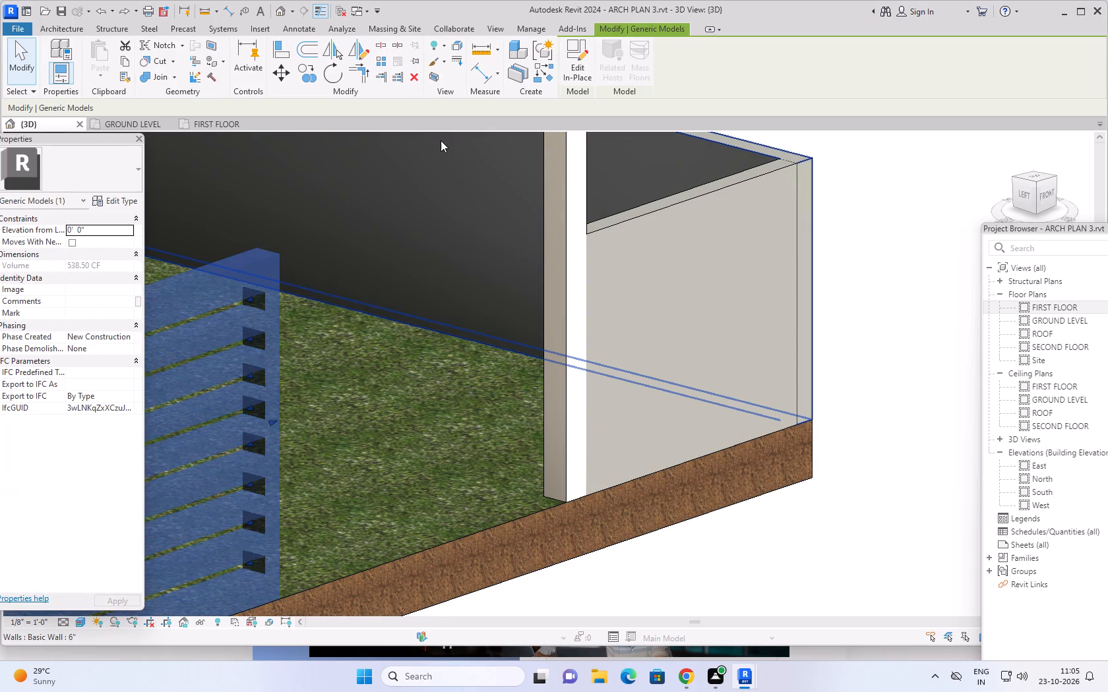
{"action": "left_click", "coordinate": [576, 59]}
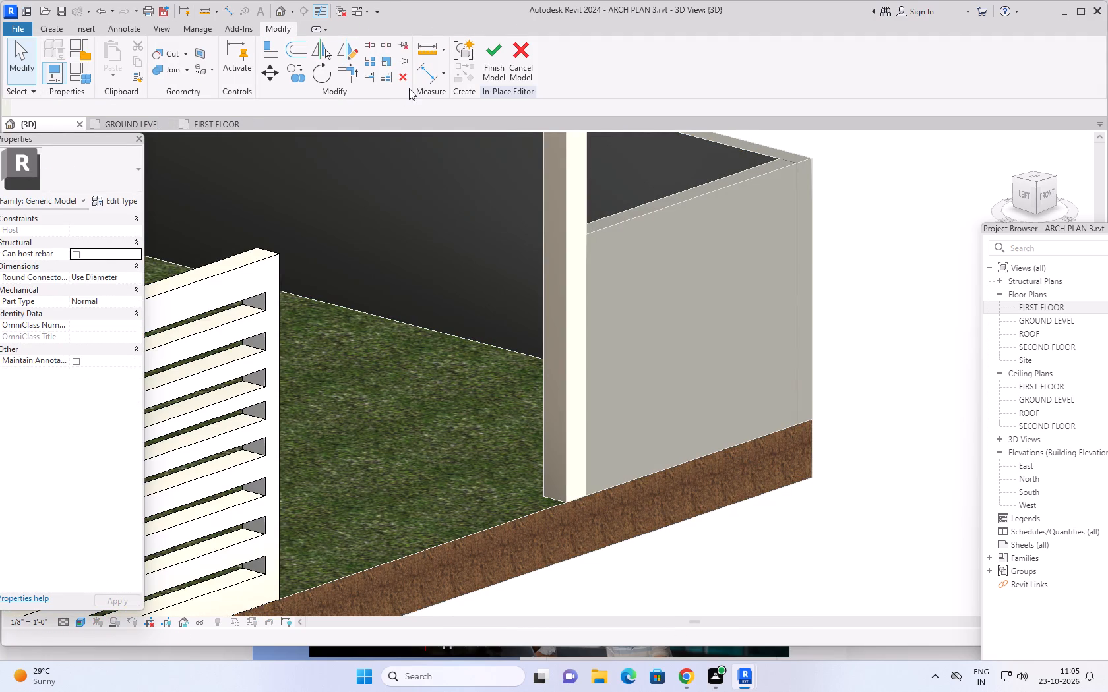
Start a solid extrusion with its work plane picked on the far front column's face toward the gate opening.
{"action": "left_click", "coordinate": [56, 26]}
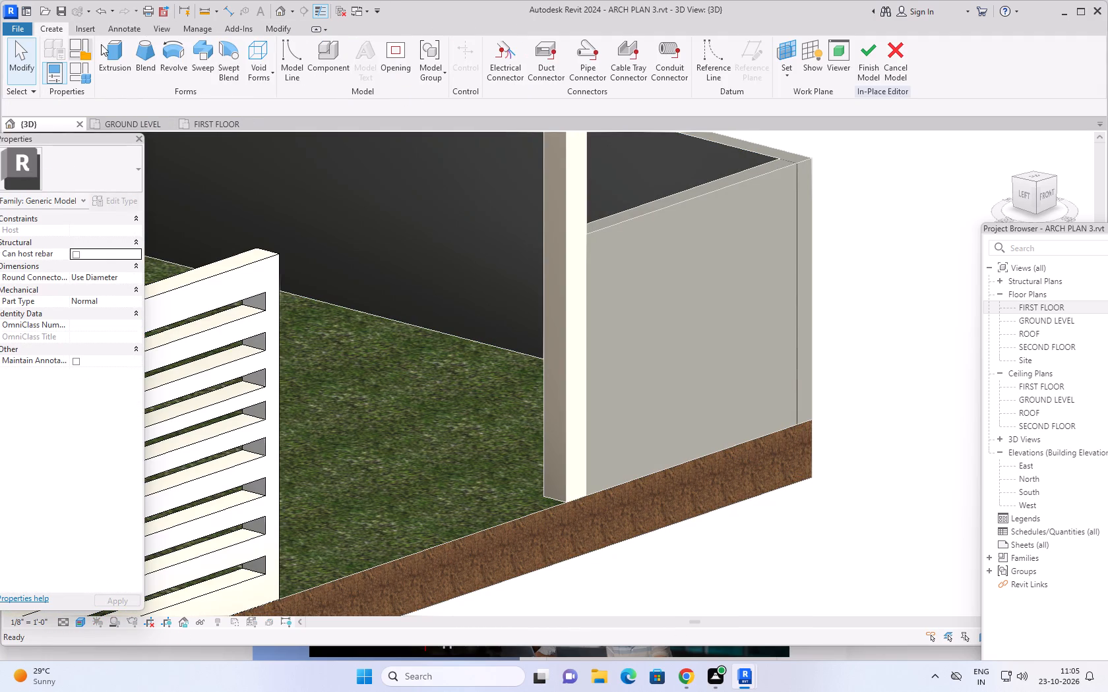
{"action": "left_click", "coordinate": [109, 44]}
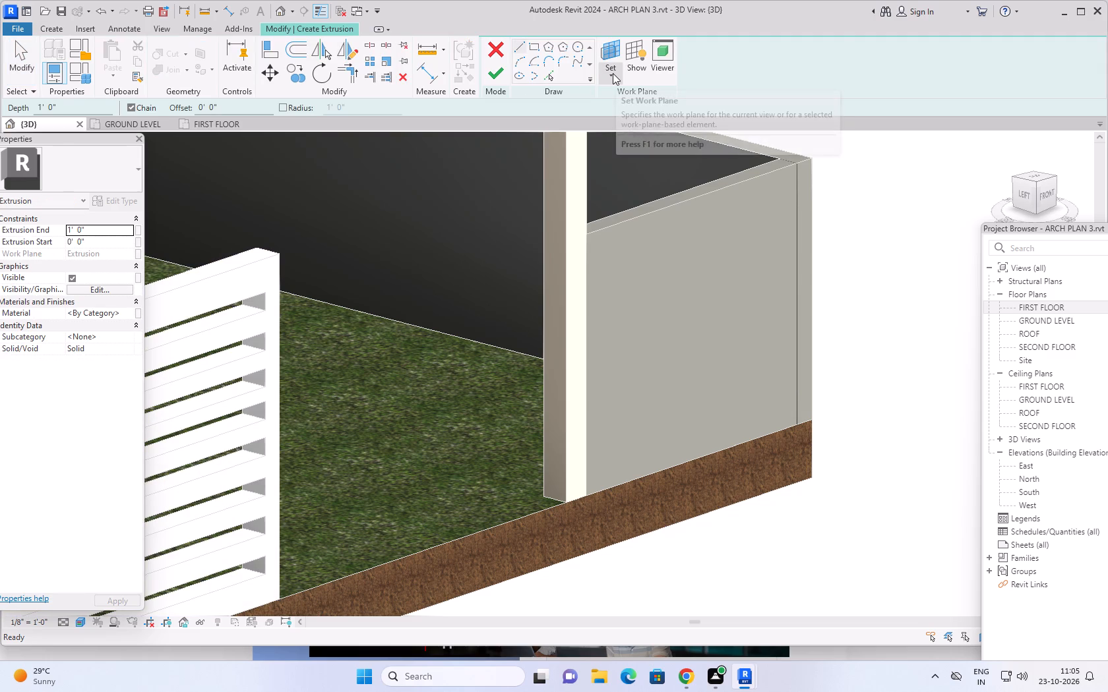
{"action": "left_click", "coordinate": [613, 73]}
{"action": "left_click", "coordinate": [636, 119]}
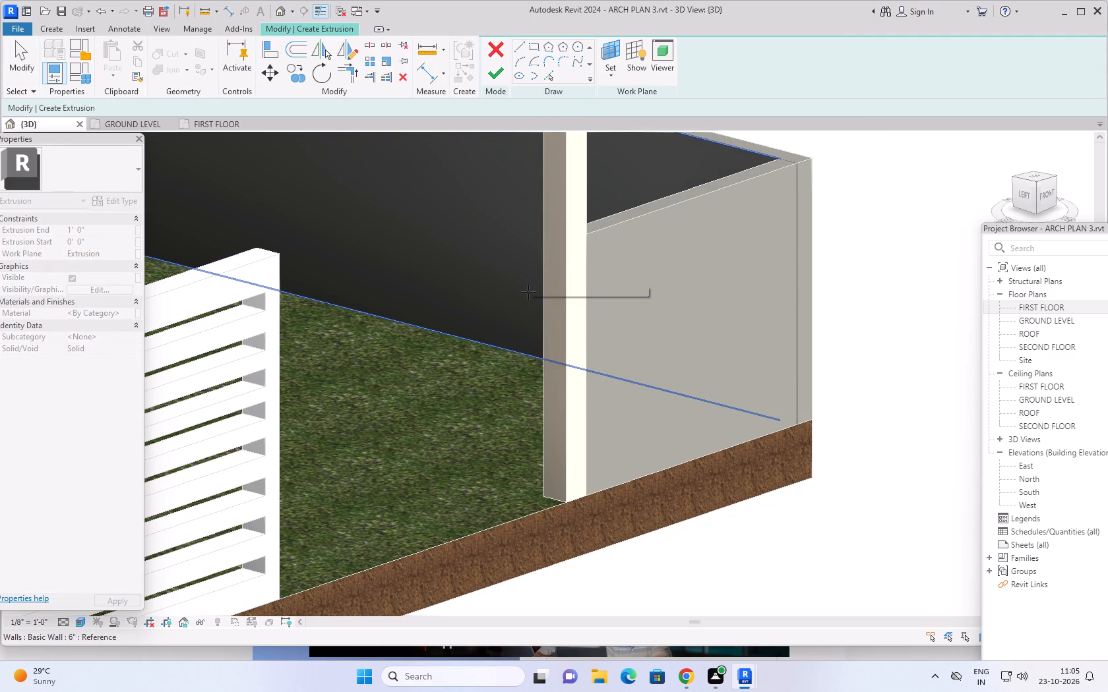
{"action": "middle_click_drag", "start_coordinate": [532, 292], "coordinate": [561, 293], "text": "shift"}
{"action": "scroll", "coordinate": [474, 295], "scroll_direction": "up", "scroll_amount": 4}
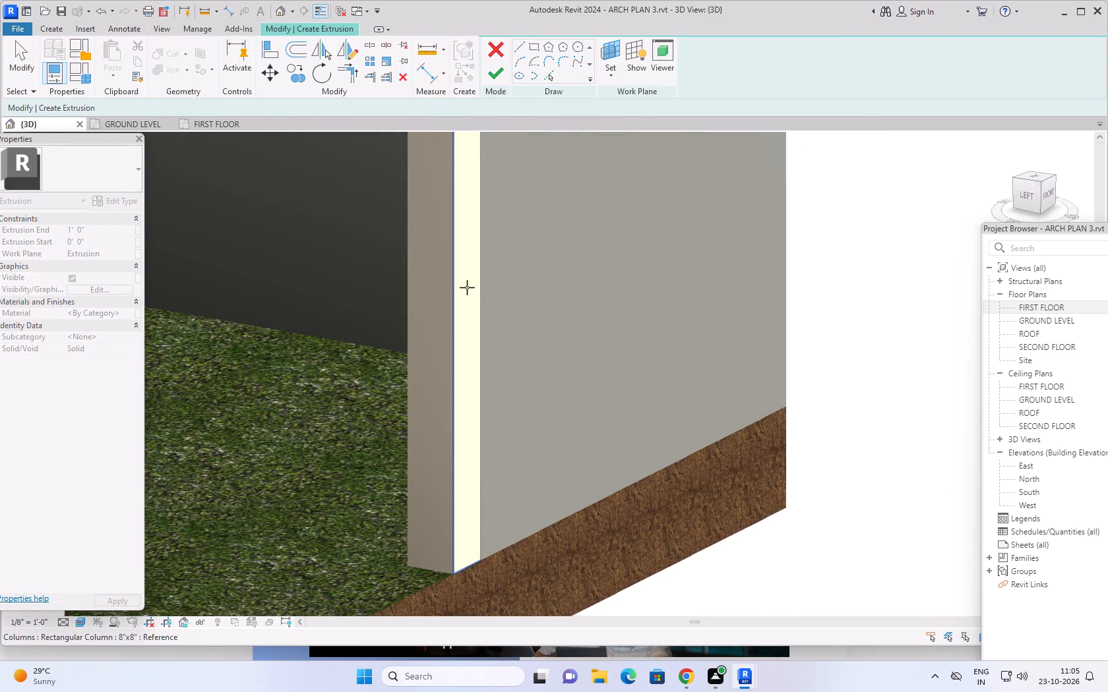
{"action": "left_click", "coordinate": [428, 266]}
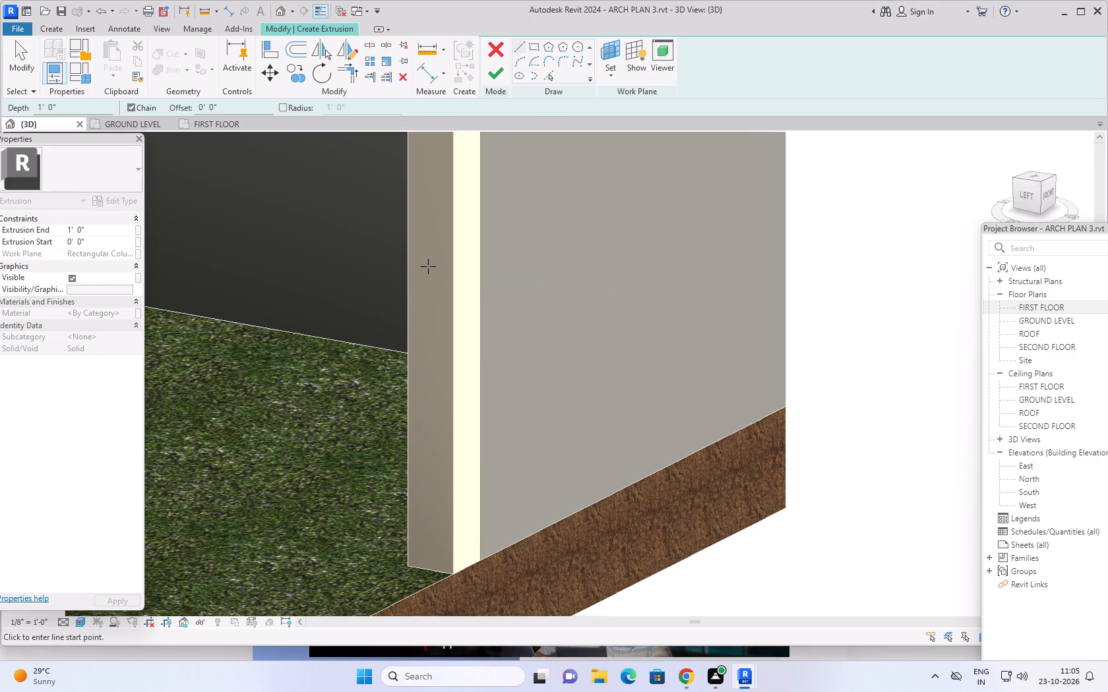
Sketch a rectangular extrusion profile on the far column's inner face, 8" wide and about 7' 6" high, down to the column's base.
{"action": "scroll", "coordinate": [414, 223], "scroll_direction": "down", "scroll_amount": 6}
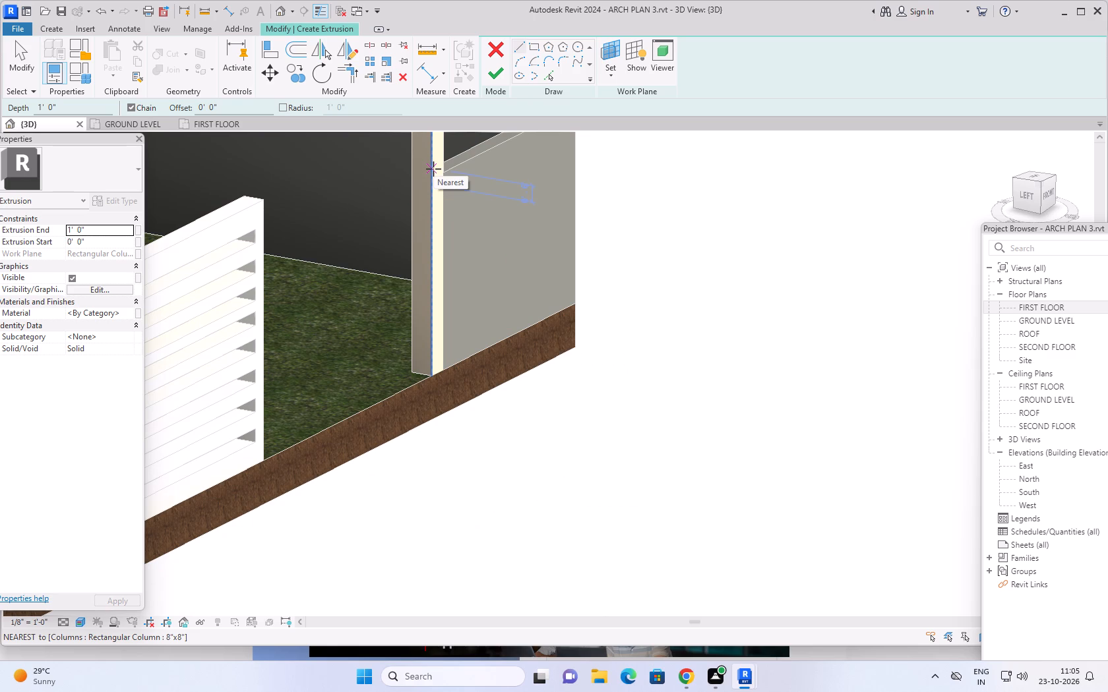
{"action": "left_click", "coordinate": [531, 46]}
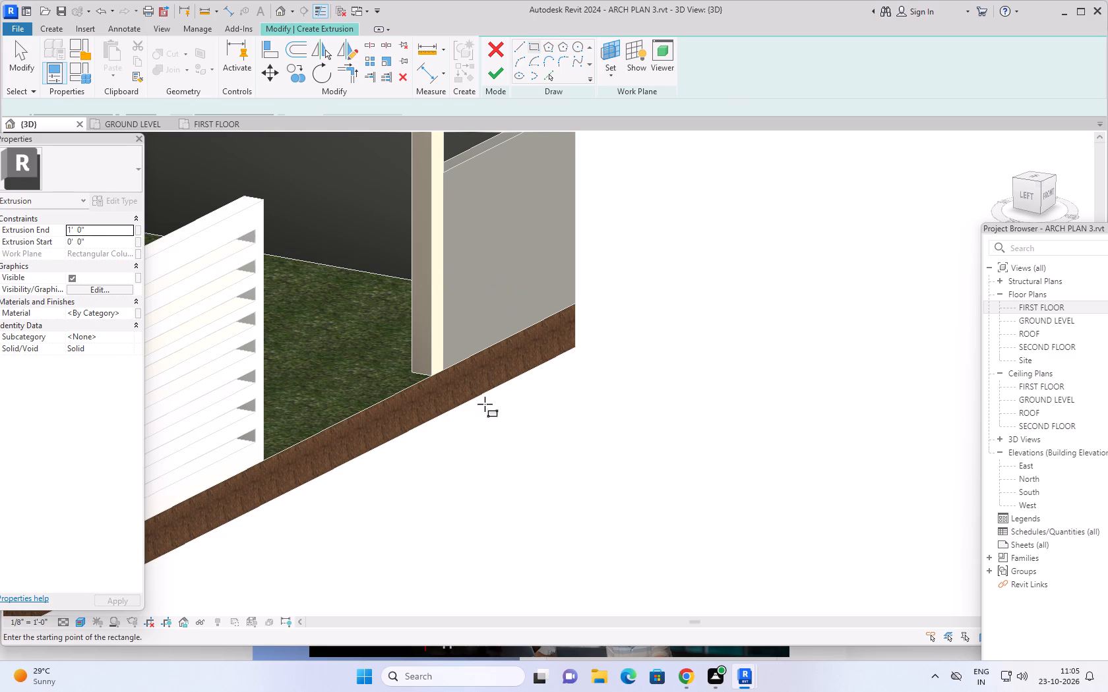
{"action": "middle_click_drag", "start_coordinate": [462, 449], "coordinate": [501, 449], "text": "shift"}
{"action": "scroll", "coordinate": [266, 366], "scroll_direction": "up", "scroll_amount": 1}
{"action": "middle_click_drag", "start_coordinate": [256, 345], "coordinate": [354, 533]}
{"action": "middle_click_drag", "start_coordinate": [327, 426], "coordinate": [344, 461]}
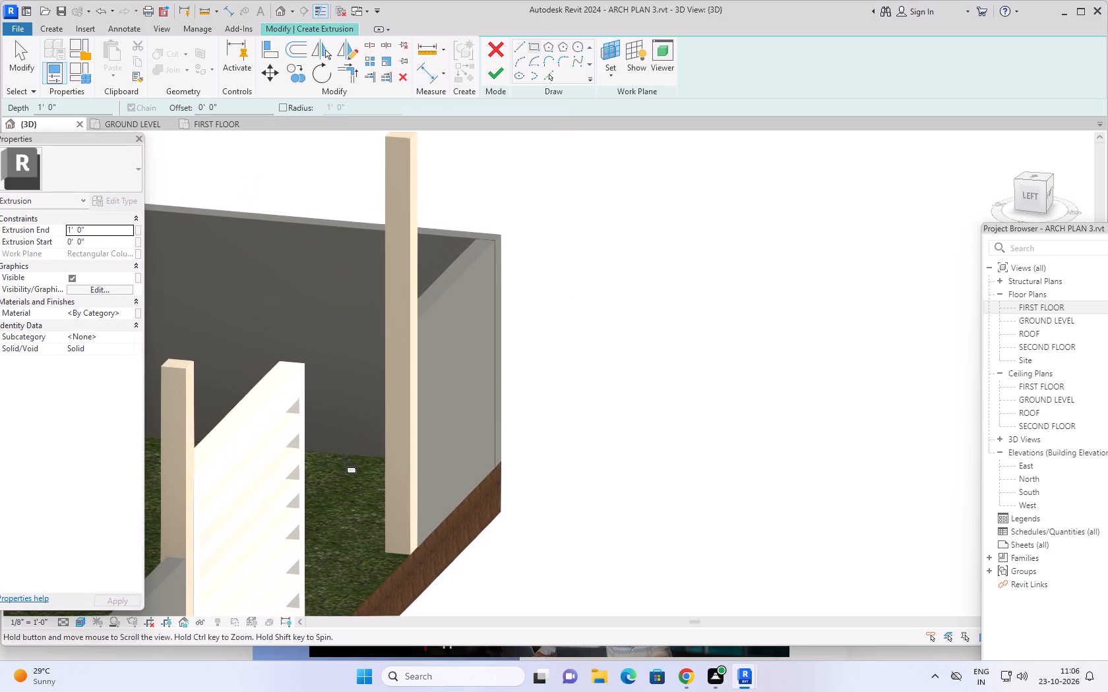
{"action": "scroll", "coordinate": [381, 285], "scroll_direction": "up", "scroll_amount": 3}
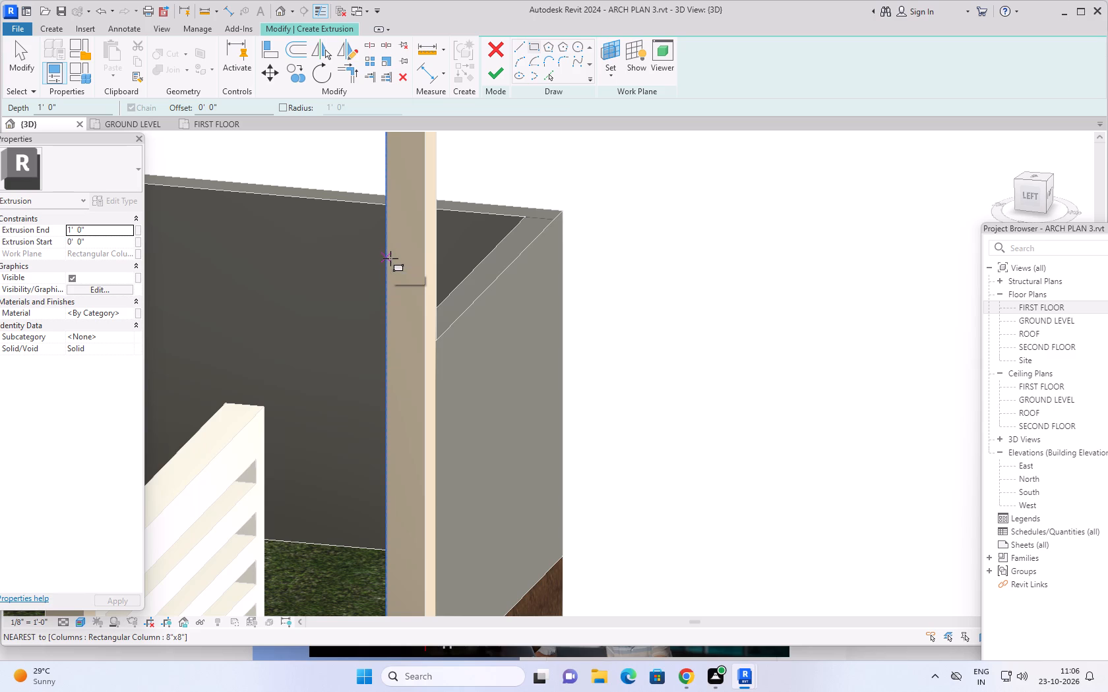
{"action": "left_click", "coordinate": [389, 258]}
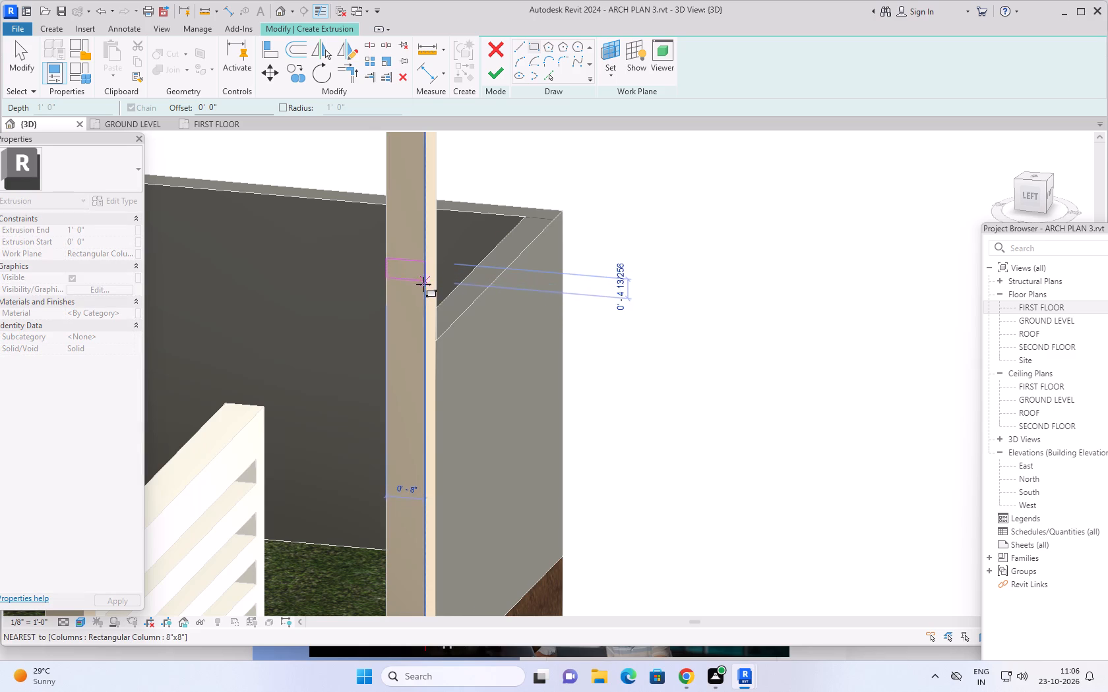
{"action": "scroll", "coordinate": [424, 444], "scroll_direction": "down", "scroll_amount": 2}
{"action": "middle_click_drag", "start_coordinate": [424, 463], "coordinate": [438, 328]}
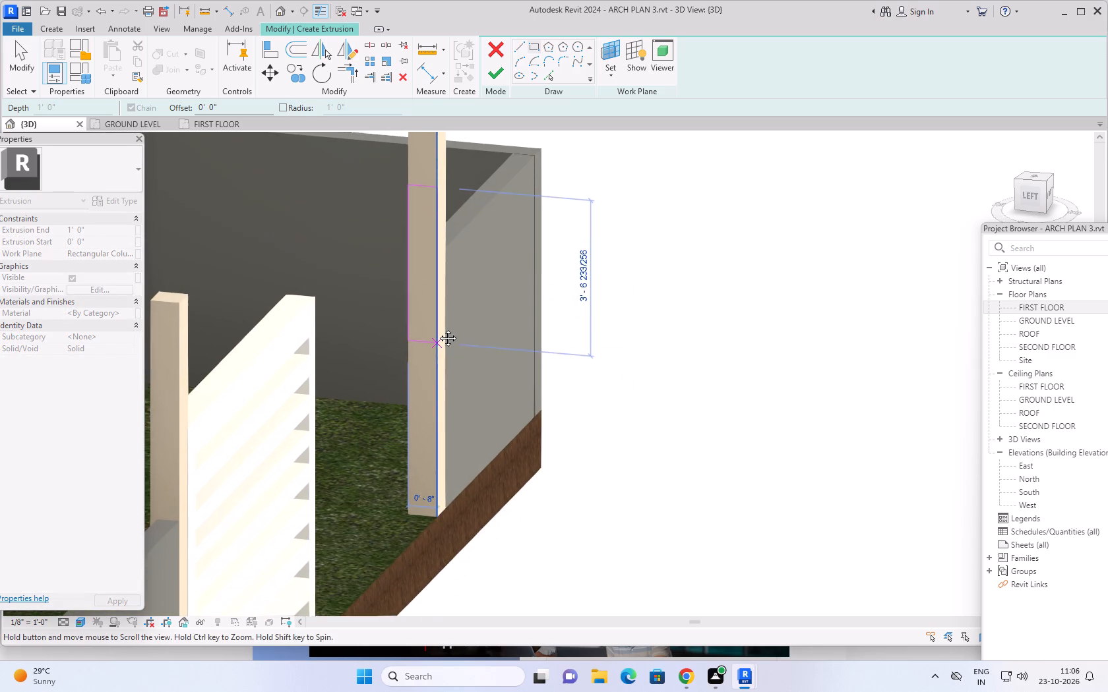
{"action": "middle_click_drag", "start_coordinate": [438, 328], "coordinate": [438, 318]}
{"action": "scroll", "coordinate": [435, 489], "scroll_direction": "up", "scroll_amount": 8}
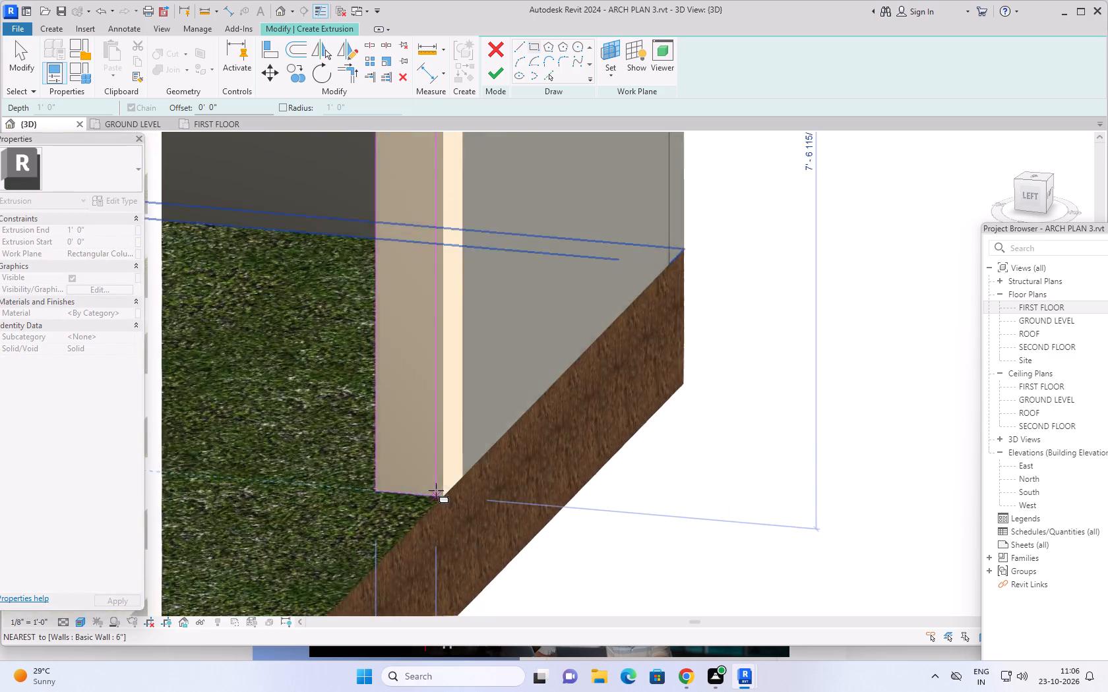
{"action": "scroll", "coordinate": [436, 490], "scroll_direction": "up", "scroll_amount": 2}
{"action": "left_click", "coordinate": [448, 500]}
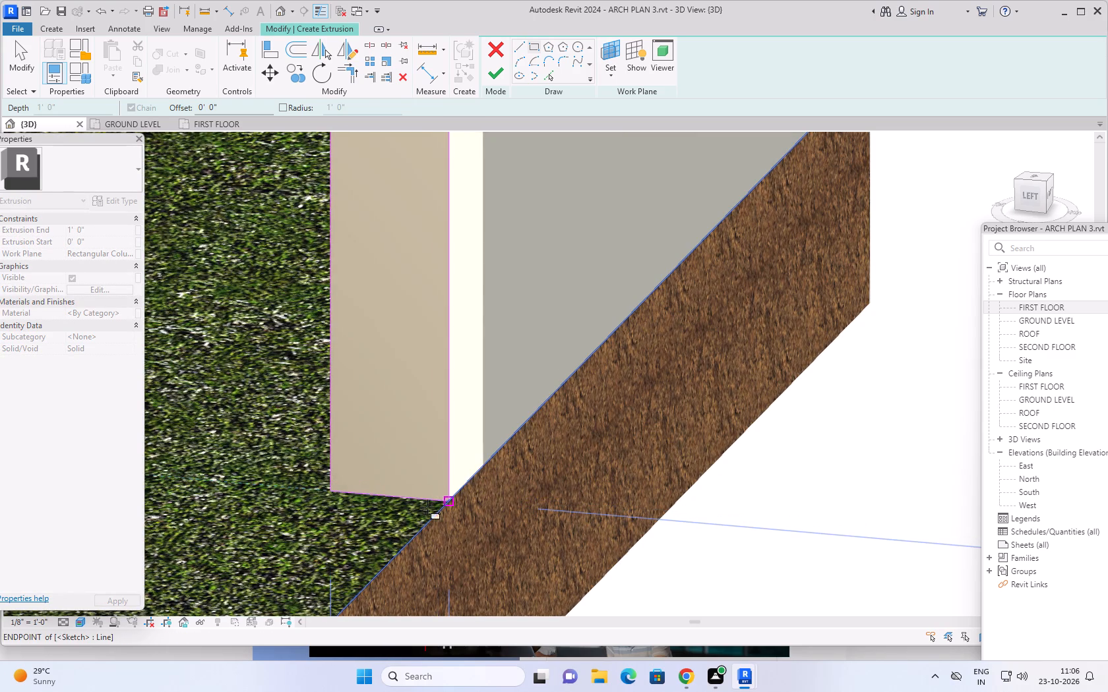
Set the extrusion end of the second gate leaf to 9'.
{"action": "left_click", "coordinate": [115, 231]}
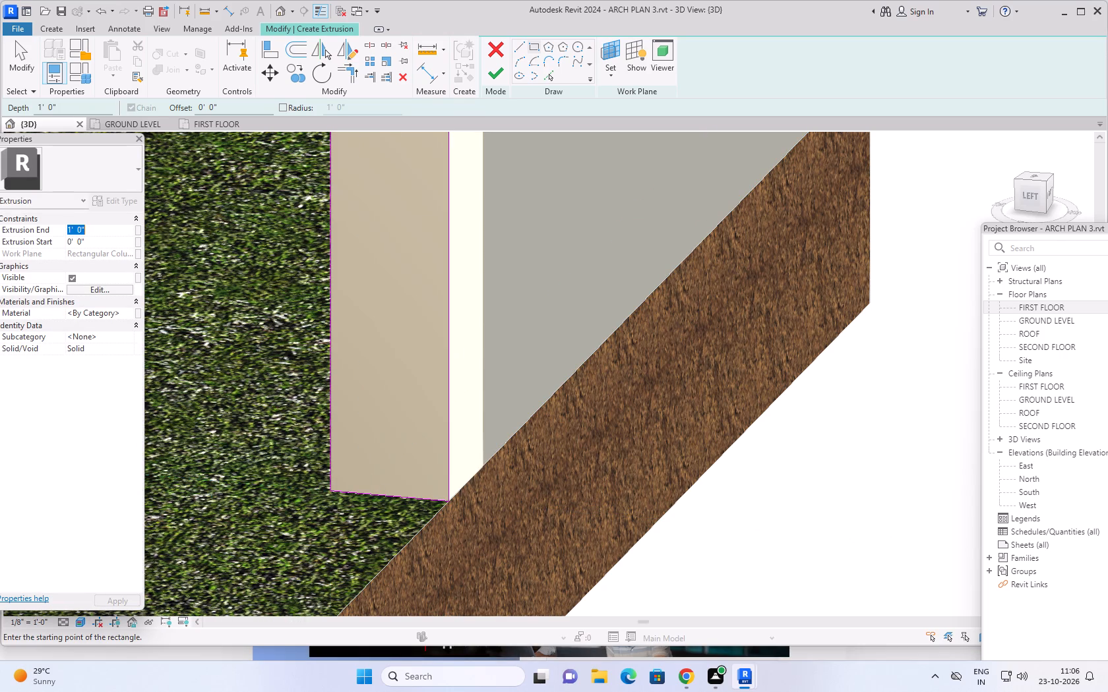
{"action": "key", "text": "9"}
{"action": "key", "text": "apostrophe"}
{"action": "key", "text": "Return"}
Finish the second gate leaf's solid extrusion at the far front column.
{"action": "scroll", "coordinate": [399, 265], "scroll_direction": "down", "scroll_amount": 1}
{"action": "scroll", "coordinate": [475, 285], "scroll_direction": "down", "scroll_amount": 2}
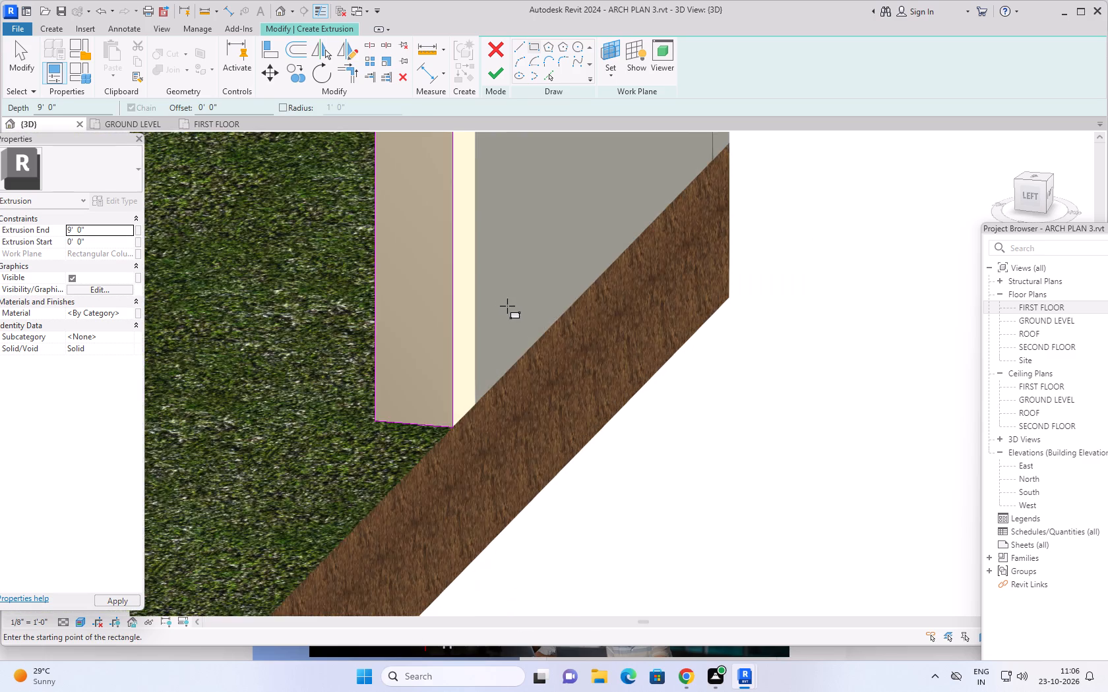
{"action": "scroll", "coordinate": [508, 306], "scroll_direction": "down", "scroll_amount": 2}
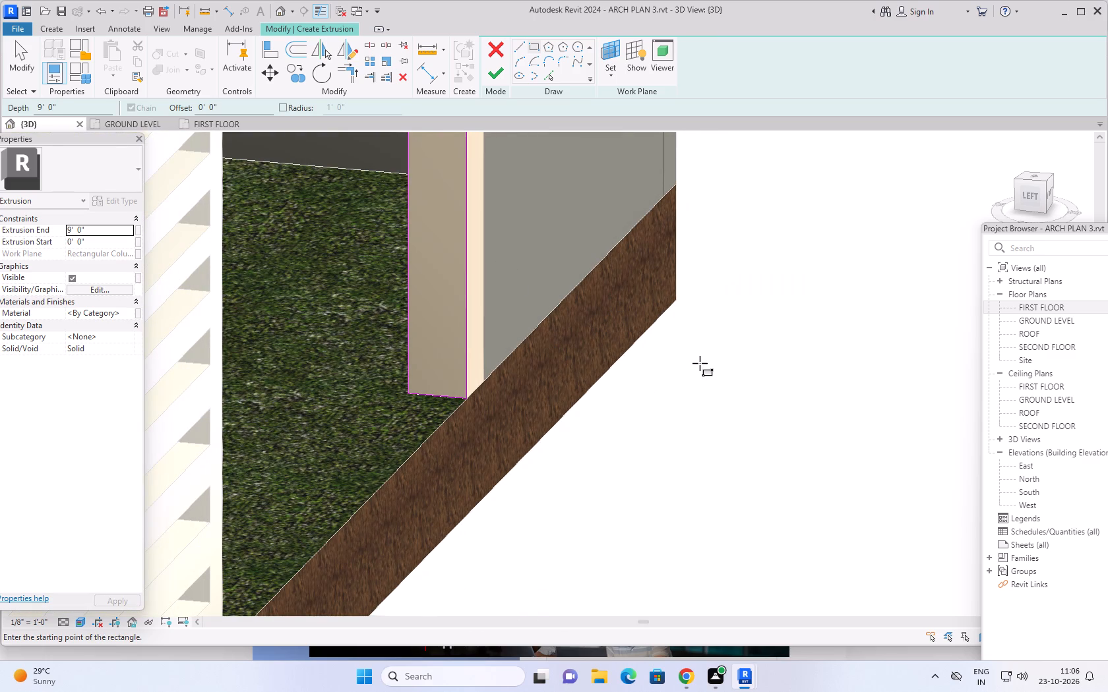
{"action": "middle_click_drag", "start_coordinate": [702, 380], "coordinate": [591, 457]}
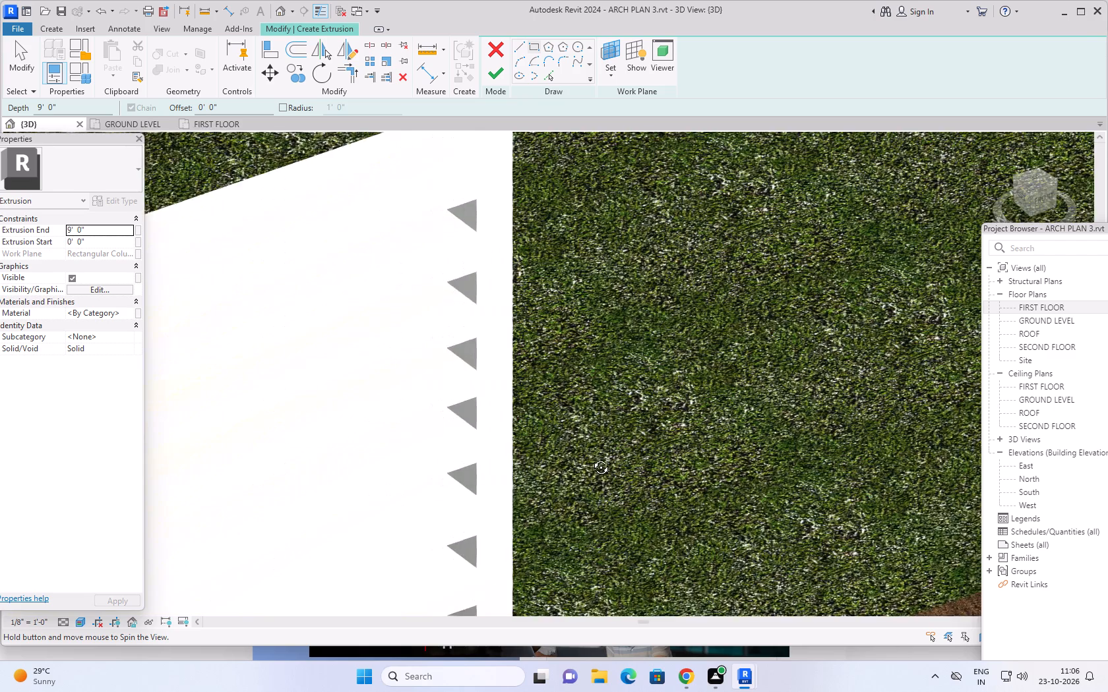
{"action": "middle_click_drag", "start_coordinate": [591, 457], "coordinate": [591, 453]}
{"action": "scroll", "coordinate": [644, 436], "scroll_direction": "down", "scroll_amount": 7}
{"action": "middle_click_drag", "start_coordinate": [638, 442], "coordinate": [605, 424]}
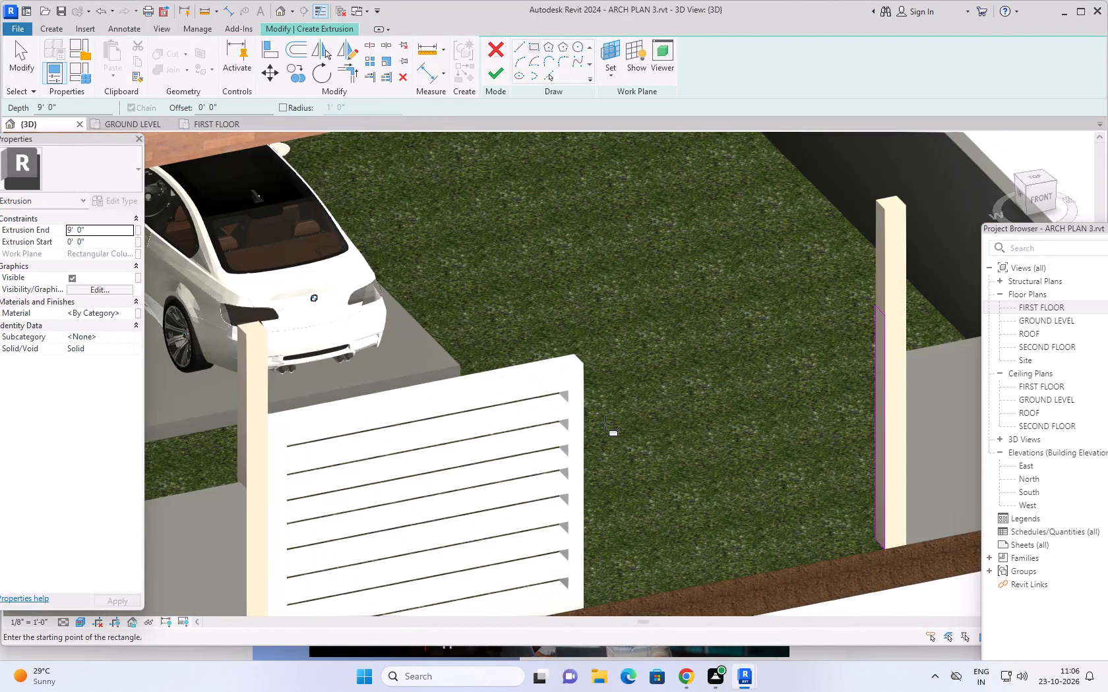
{"action": "middle_click_drag", "start_coordinate": [605, 424], "coordinate": [589, 411], "text": "shift"}
{"action": "left_click", "coordinate": [496, 74]}
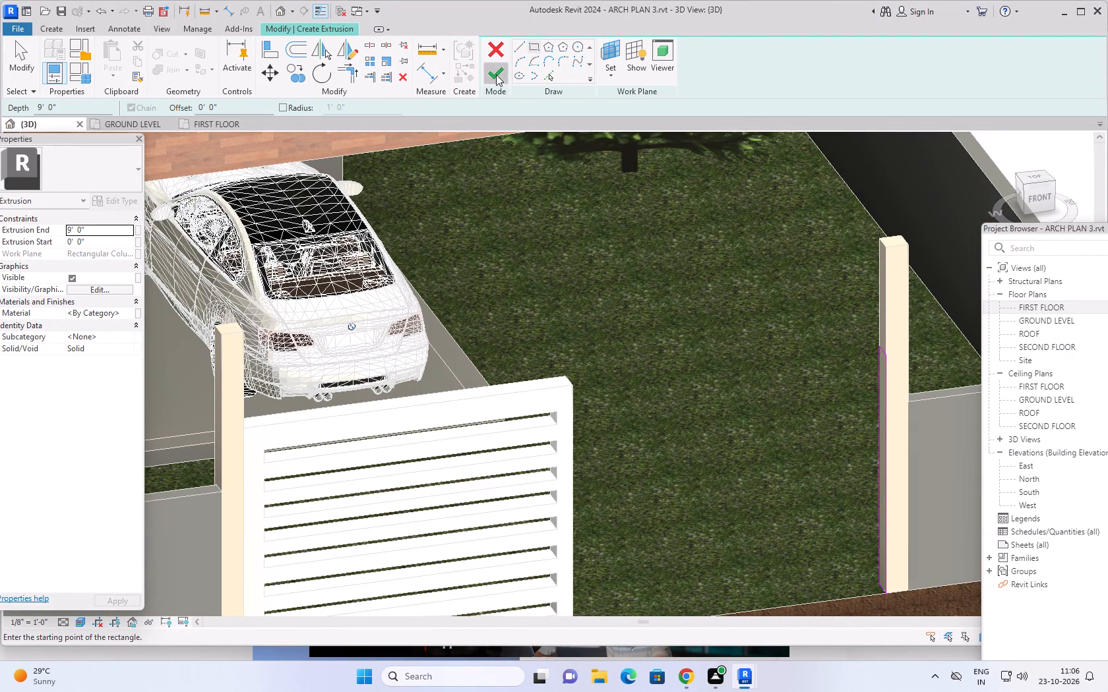
Align the top of the second gate leaf with the top of the slotted gate leaf.
{"action": "middle_click_drag", "start_coordinate": [663, 379], "coordinate": [625, 322]}
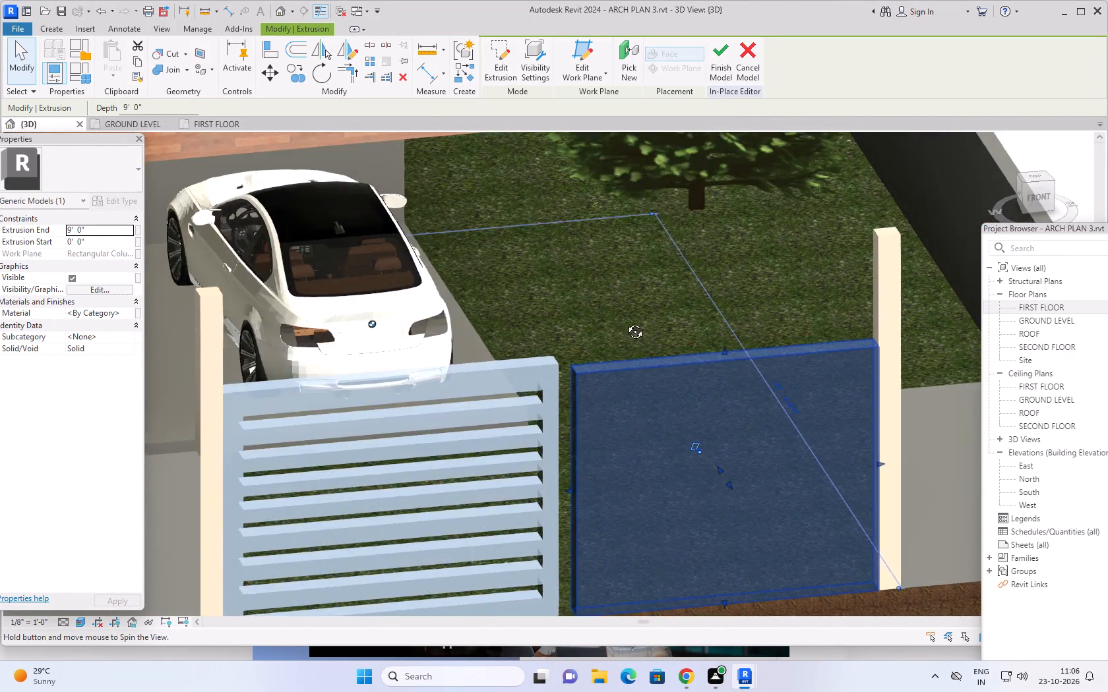
{"action": "middle_click_drag", "start_coordinate": [625, 322], "coordinate": [621, 318]}
{"action": "middle_click_drag", "start_coordinate": [639, 359], "coordinate": [610, 416], "text": "shift"}
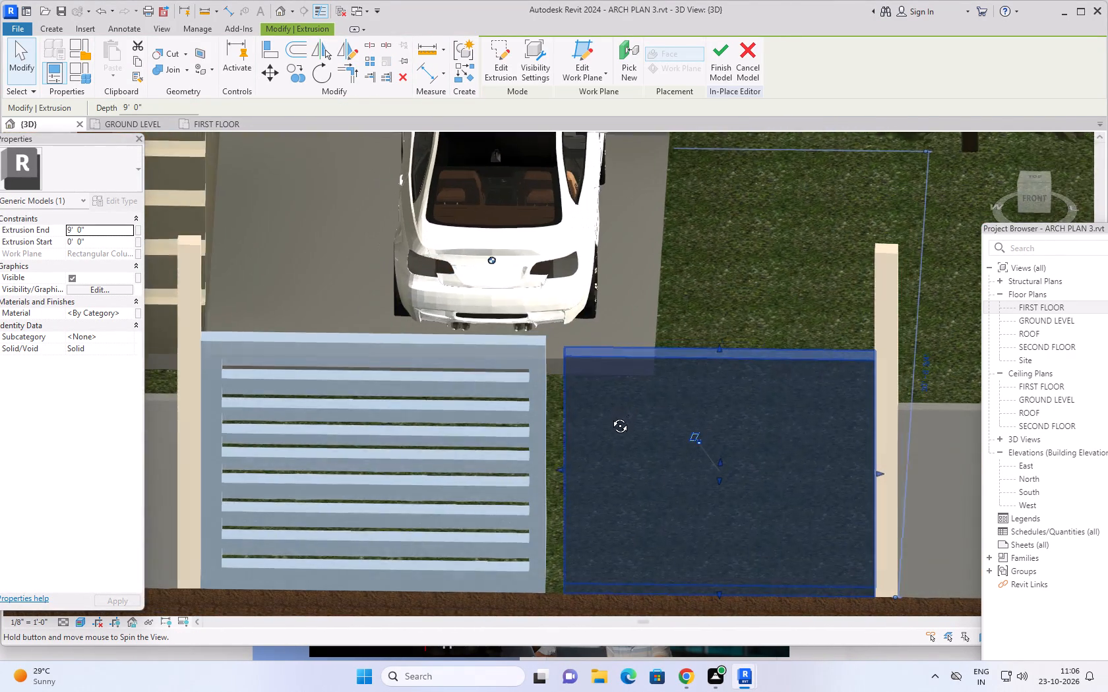
{"action": "middle_click_drag", "start_coordinate": [610, 416], "coordinate": [621, 393], "text": "shift"}
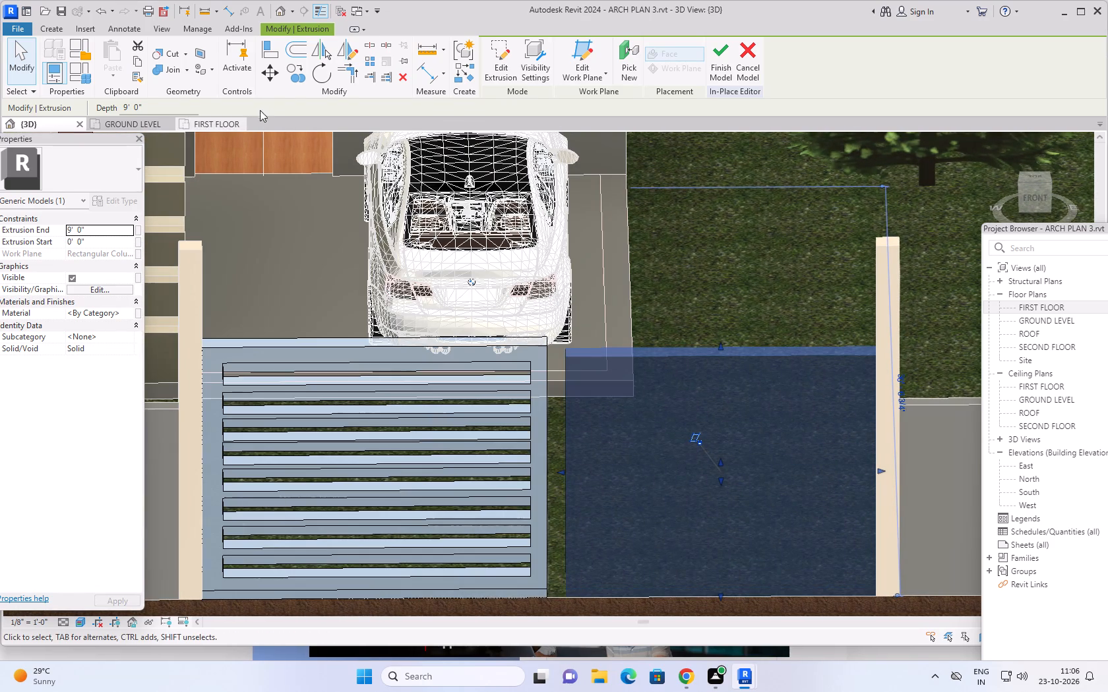
{"action": "left_click", "coordinate": [270, 53]}
{"action": "scroll", "coordinate": [424, 341], "scroll_direction": "up", "scroll_amount": 1}
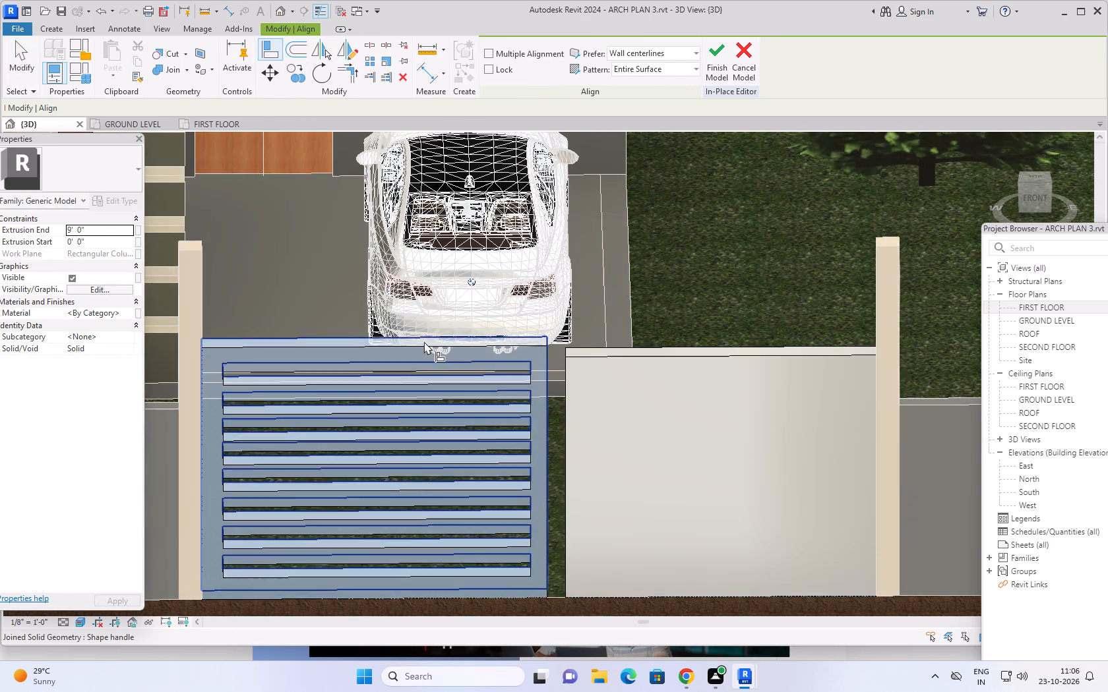
{"action": "scroll", "coordinate": [424, 341], "scroll_direction": "up", "scroll_amount": 1}
{"action": "left_click", "coordinate": [424, 341]}
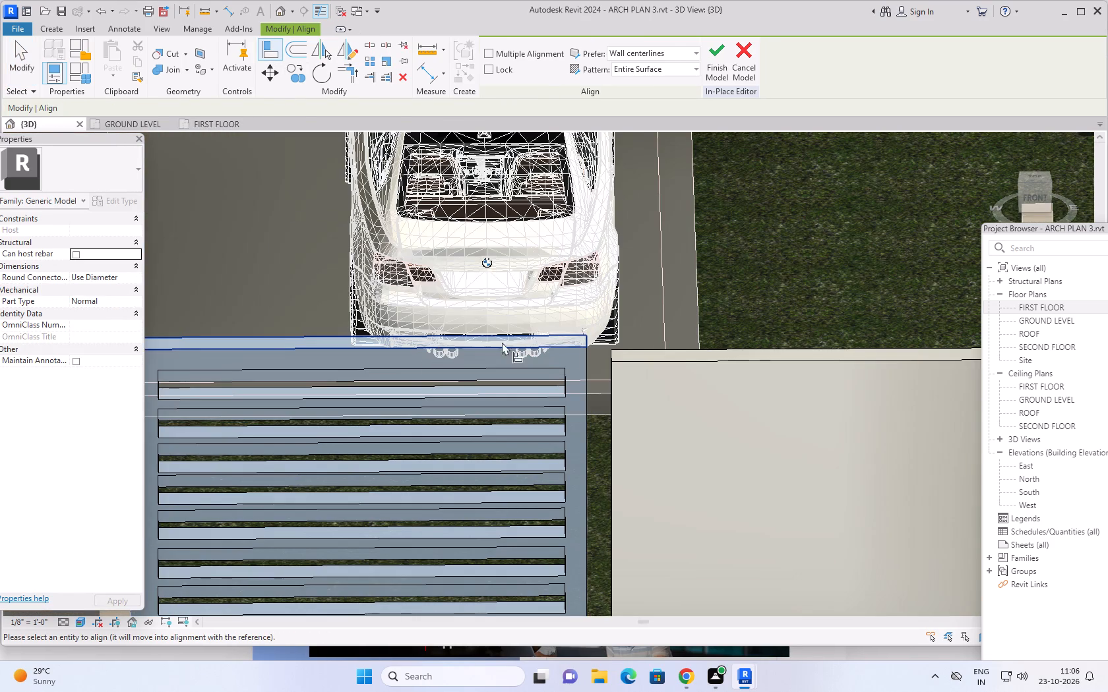
{"action": "left_click", "coordinate": [734, 353]}
{"action": "scroll", "coordinate": [644, 386], "scroll_direction": "down", "scroll_amount": 3}
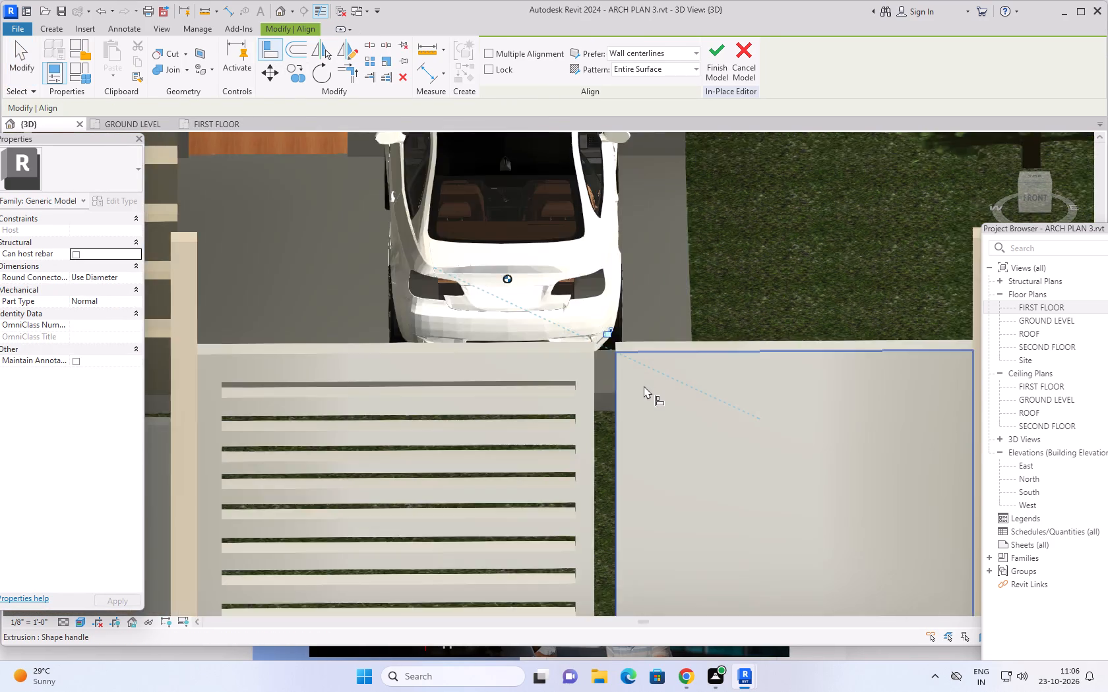
{"action": "scroll", "coordinate": [644, 386], "scroll_direction": "down", "scroll_amount": 2}
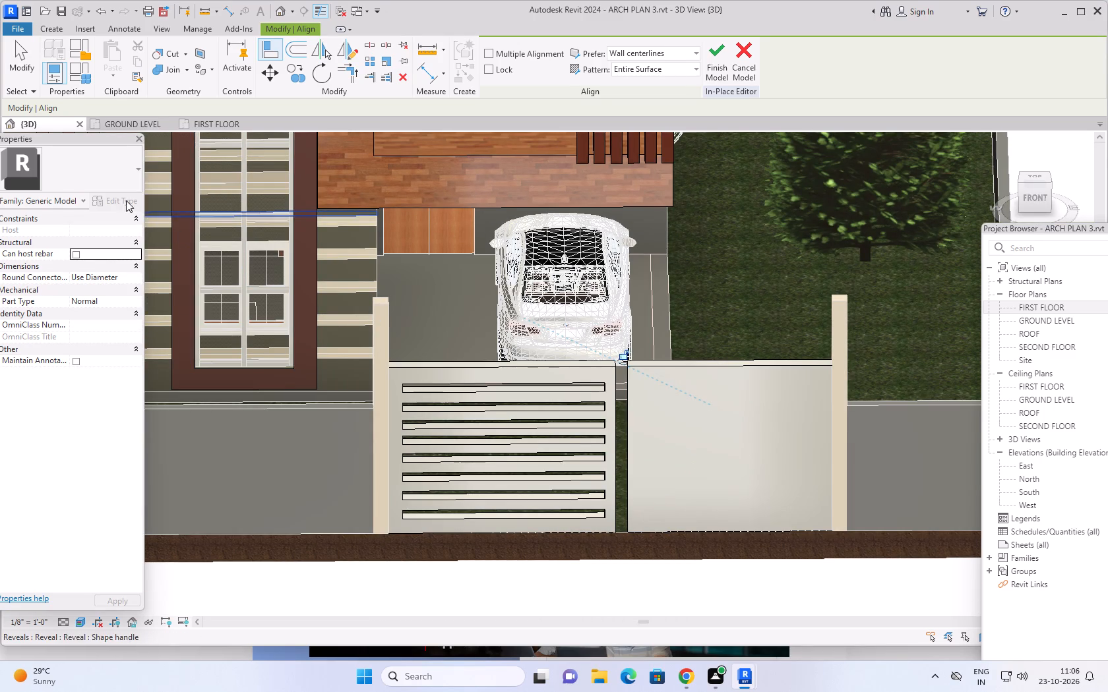
{"action": "left_click", "coordinate": [717, 411]}
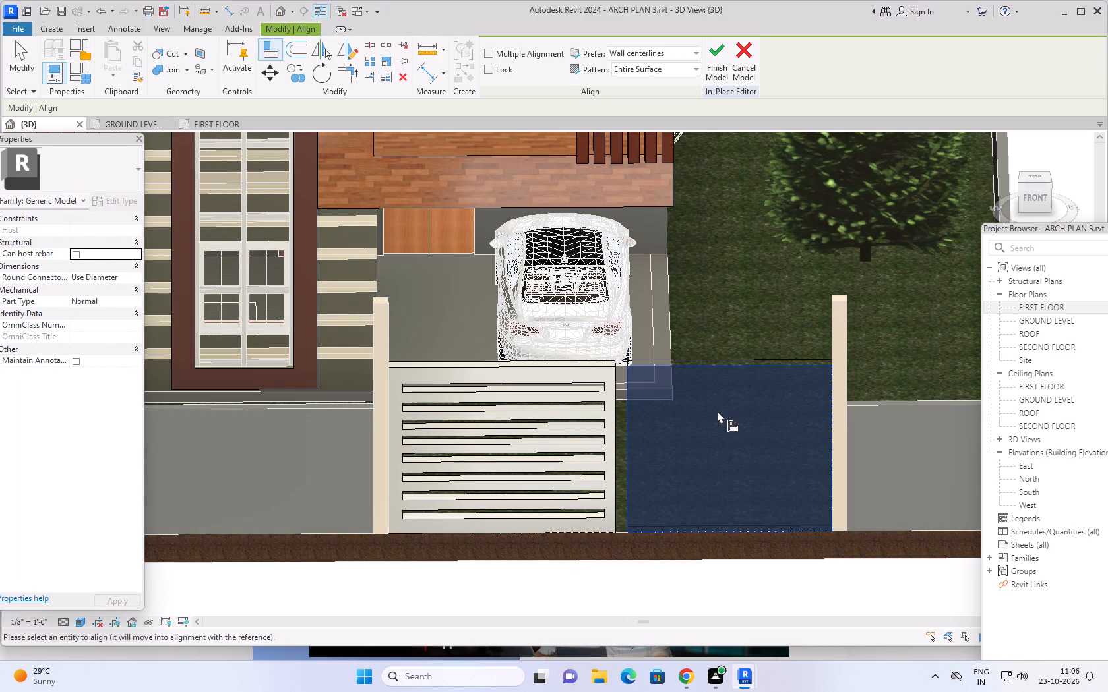
{"action": "key", "text": "Escape"}
{"action": "key", "text": "Escape"}
{"action": "key", "text": "Escape"}
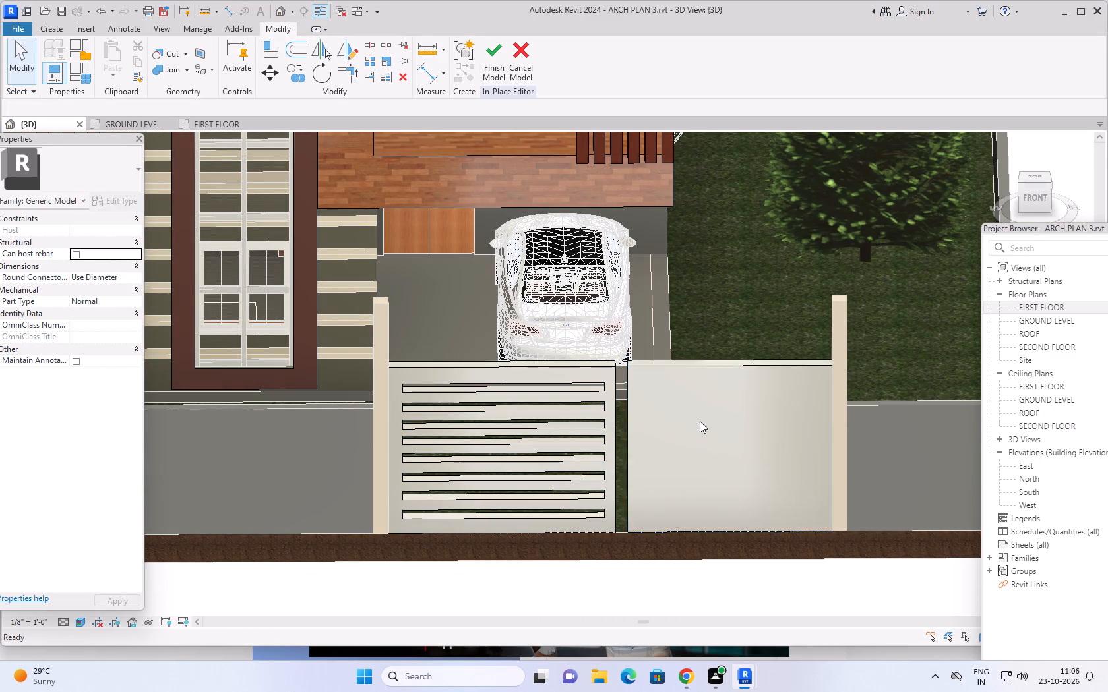
Set the second gate leaf's extrusion end to 9.5' so it reaches the slotted leaf.
{"action": "left_click", "coordinate": [702, 407]}
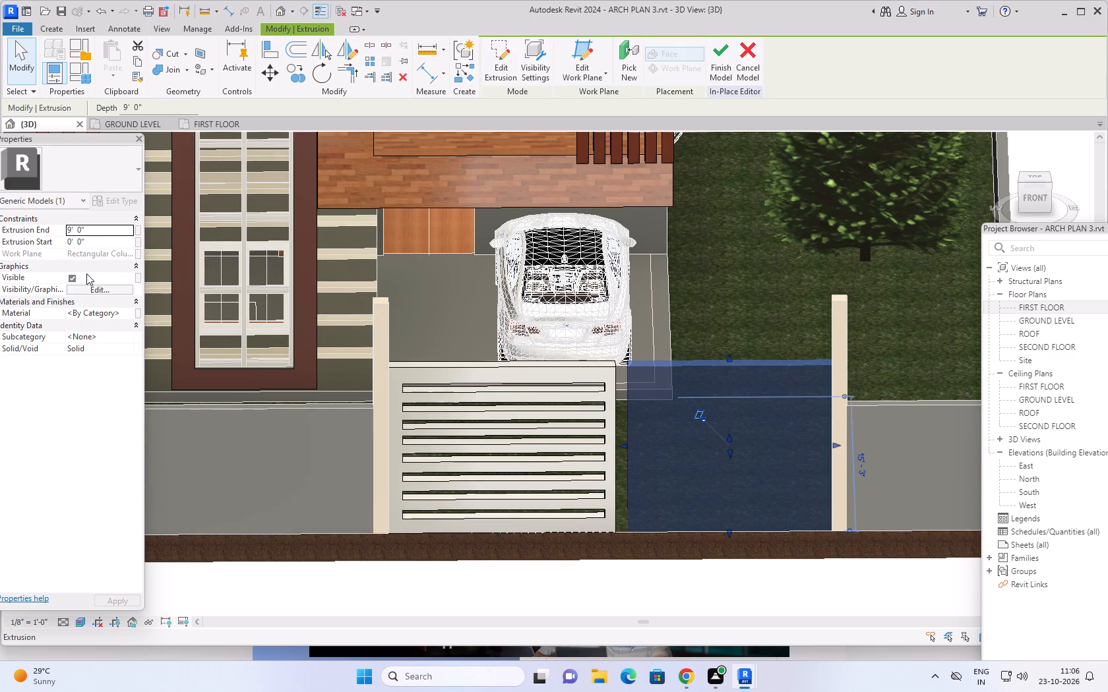
{"action": "left_click", "coordinate": [92, 229]}
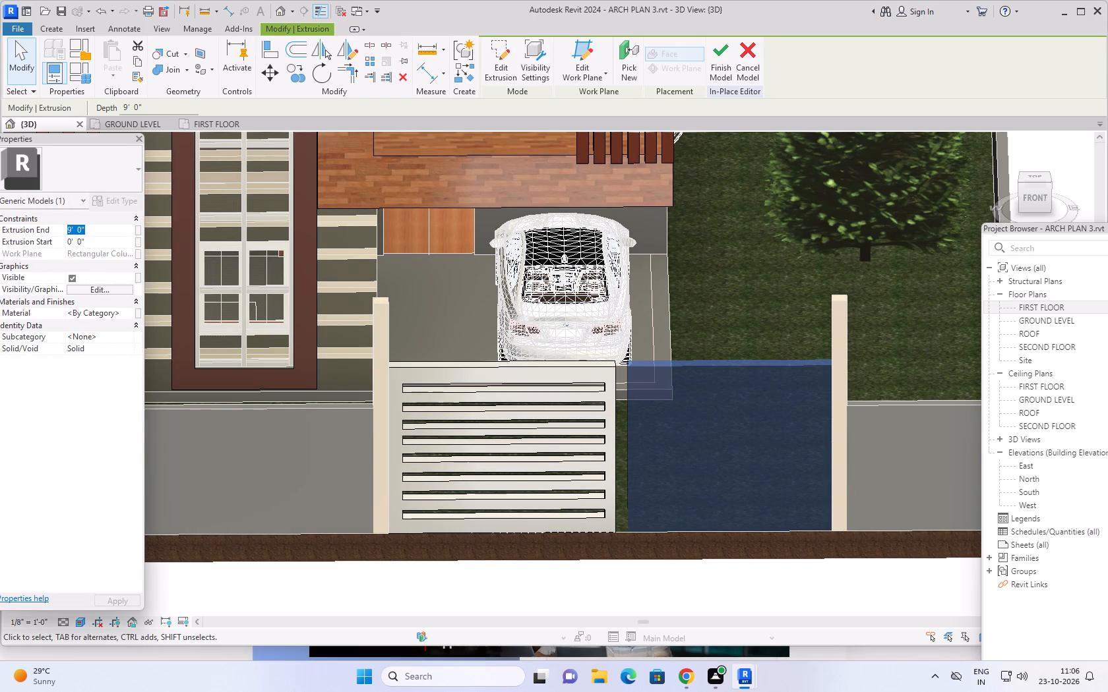
{"action": "type", "text": "9.5'"}
{"action": "key", "text": "Return"}
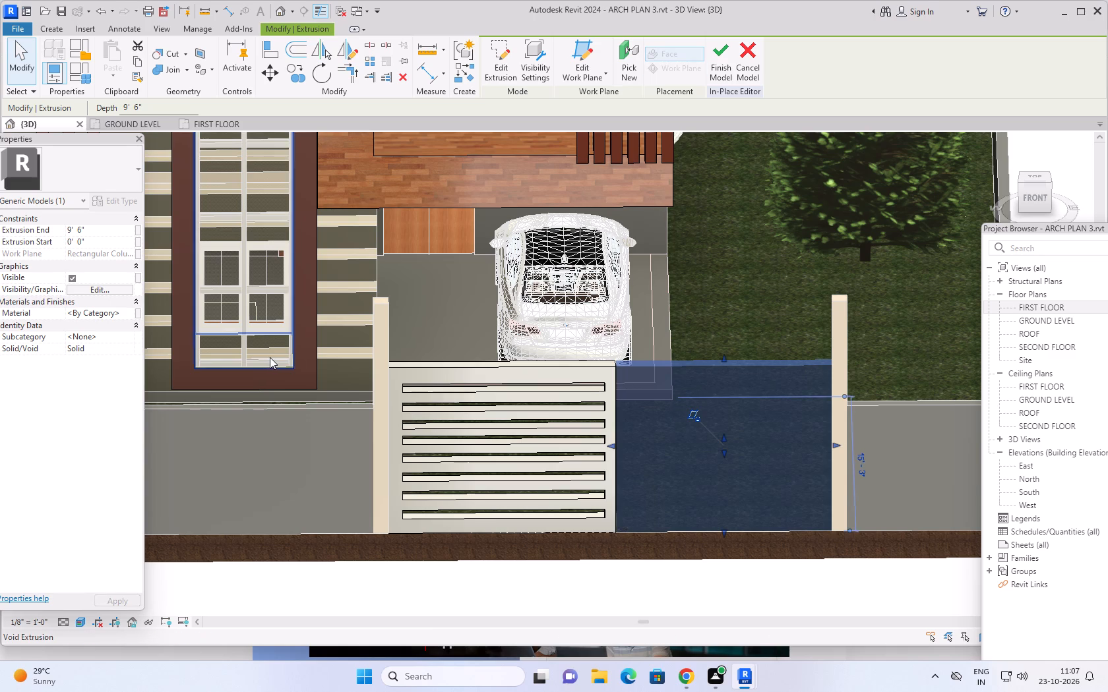
{"action": "key", "text": "Escape"}
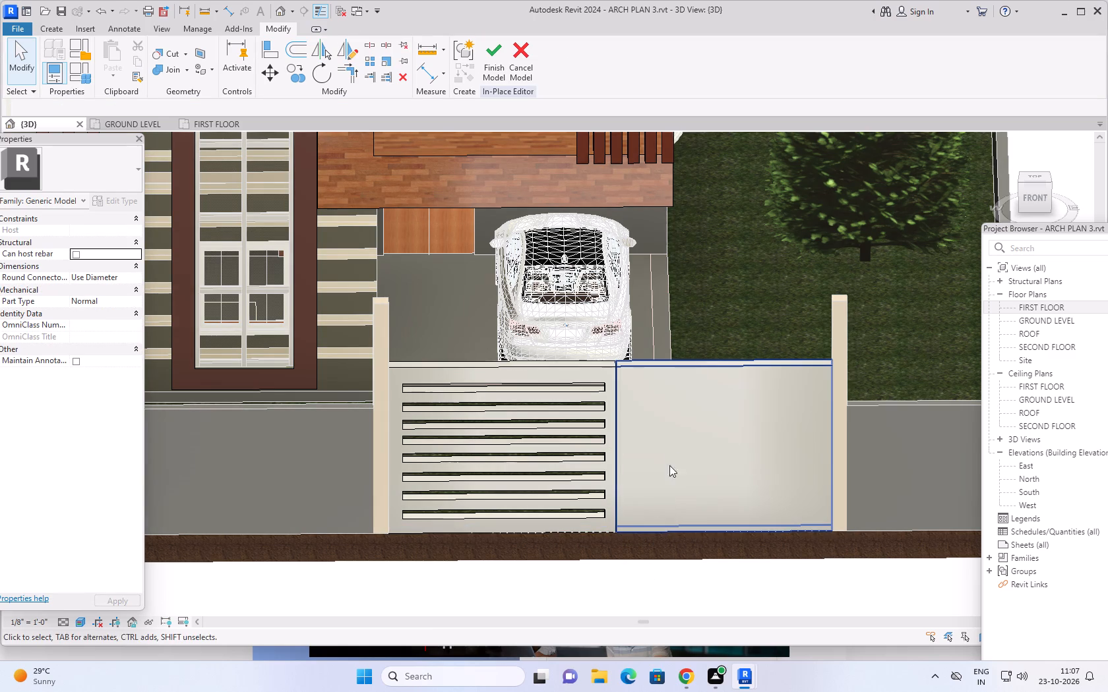
{"action": "left_click", "coordinate": [673, 439]}
{"action": "key", "text": "Escape"}
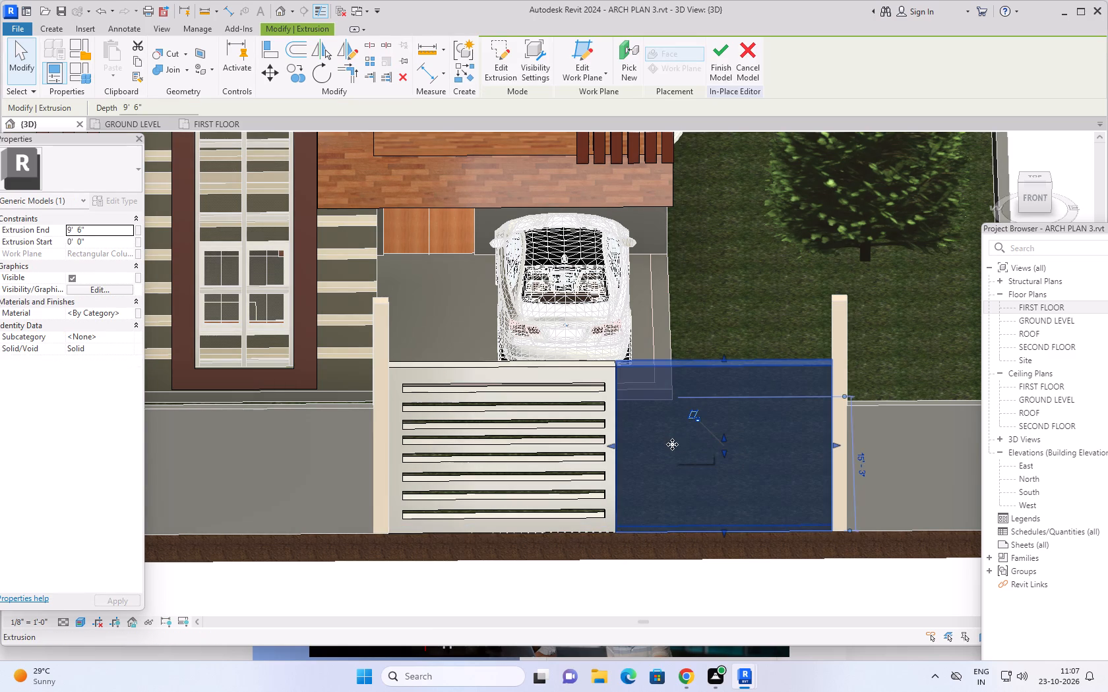
{"action": "key", "text": "Escape"}
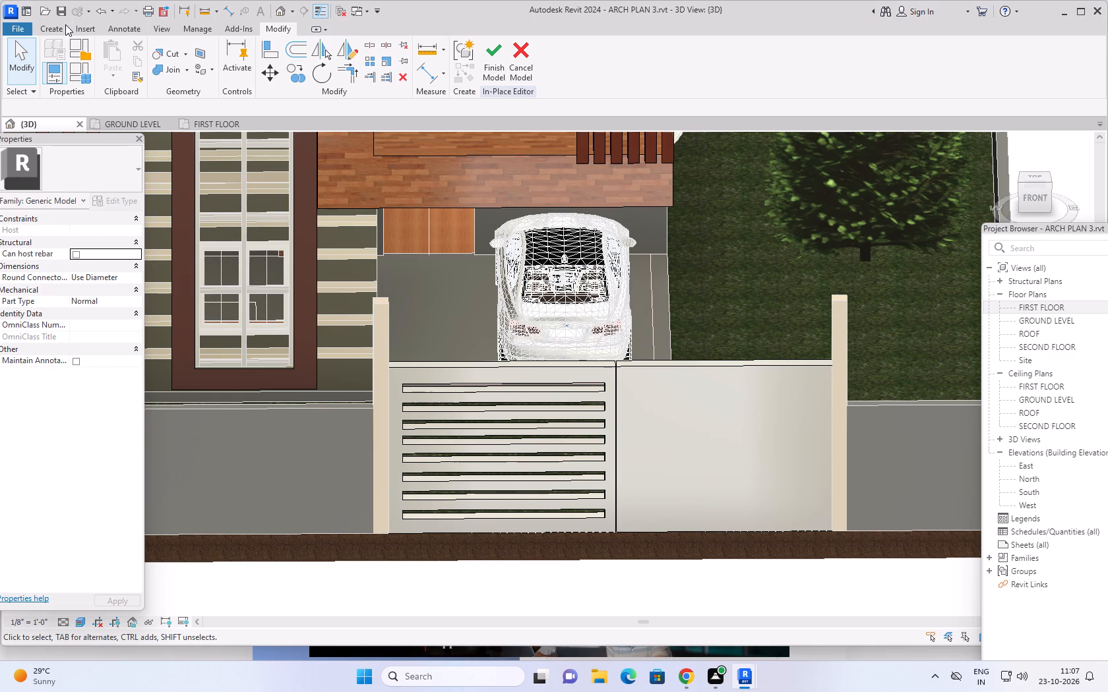
Start a void extrusion with its work plane picked on the second gate leaf's front face.
{"action": "left_click", "coordinate": [57, 29]}
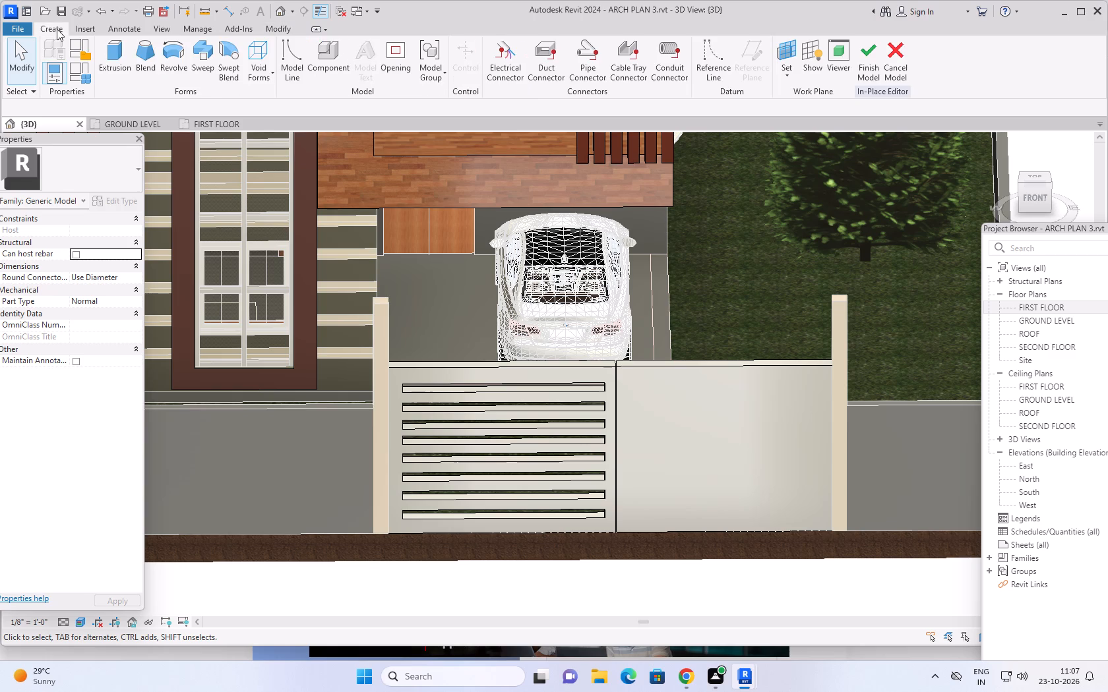
{"action": "left_click", "coordinate": [264, 74]}
{"action": "left_click", "coordinate": [262, 100]}
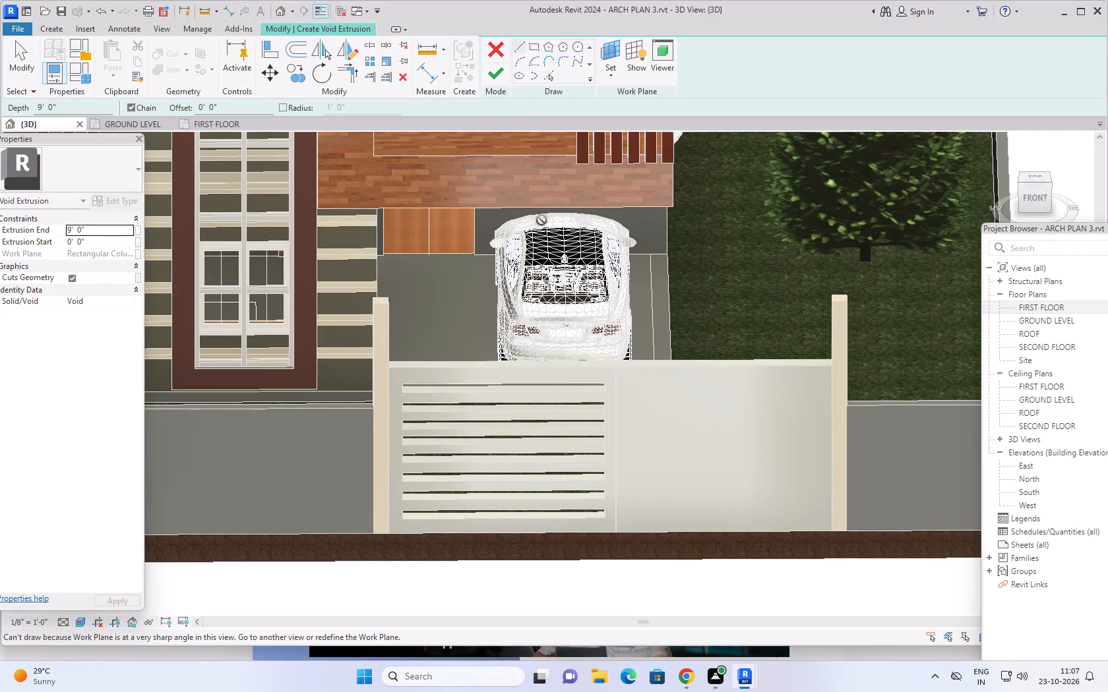
{"action": "left_click", "coordinate": [613, 76]}
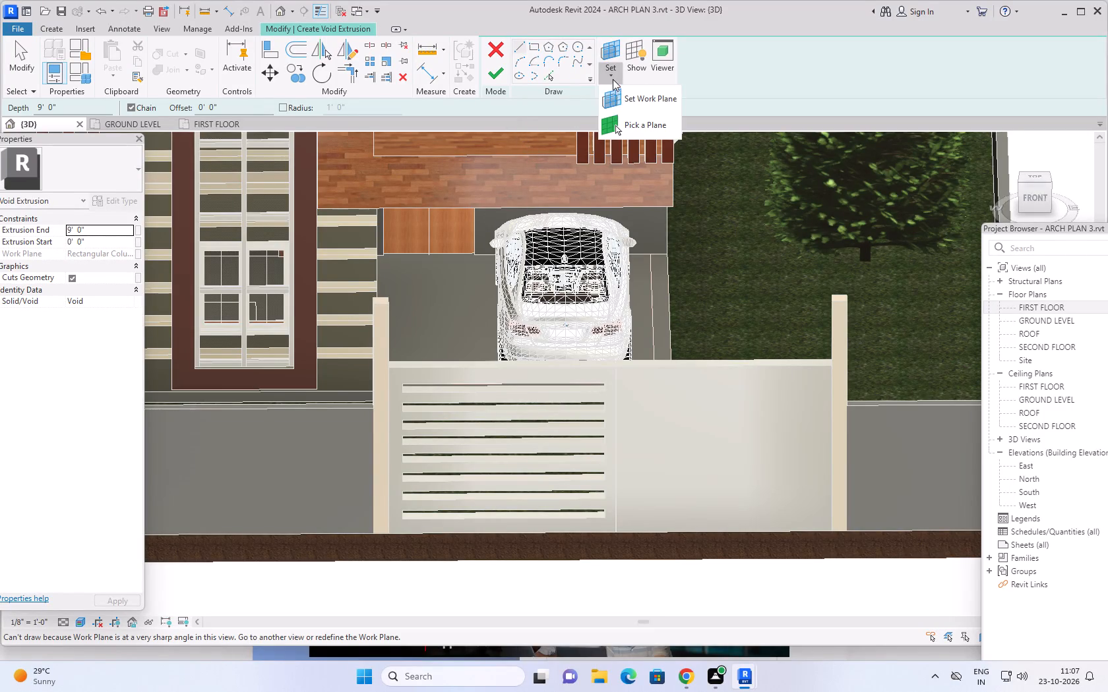
{"action": "left_click", "coordinate": [615, 118]}
{"action": "left_click", "coordinate": [729, 442]}
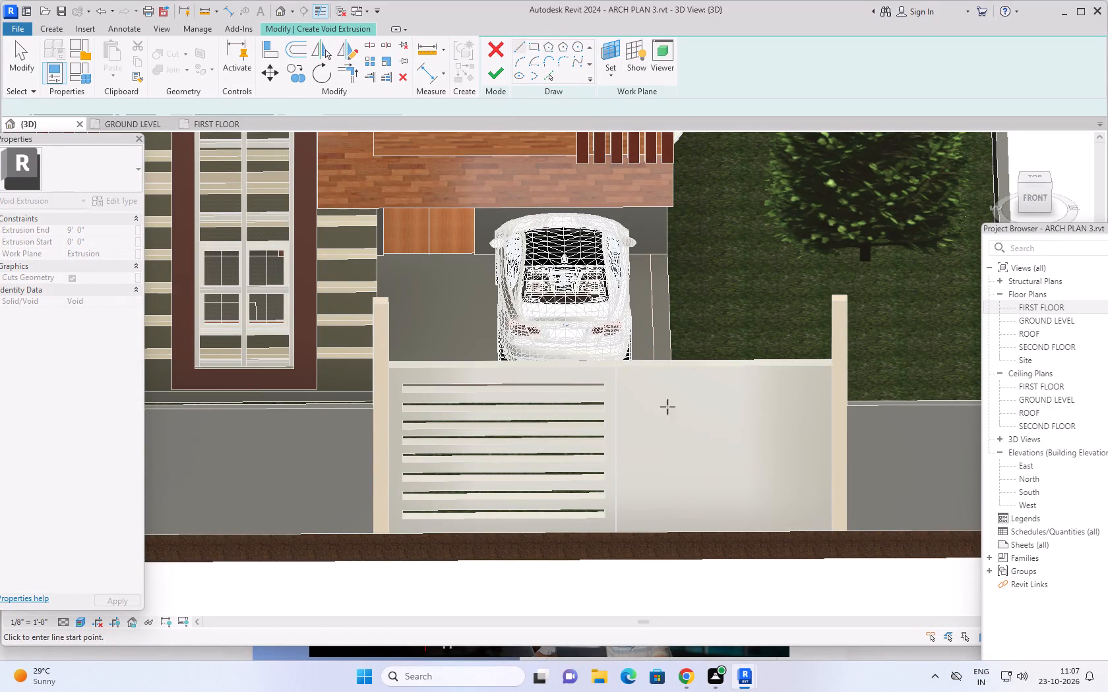
Sketch a horizontal rectangular void profile about 8' 10" long and 5" high near the second leaf's top edge.
{"action": "left_click", "coordinate": [531, 46]}
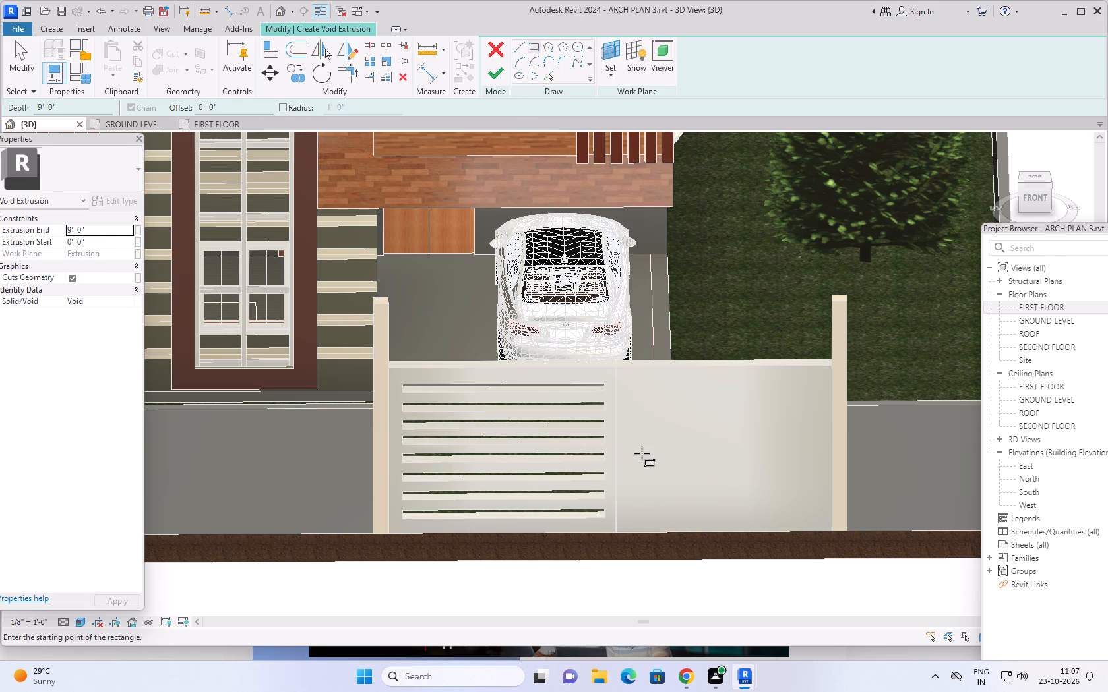
{"action": "scroll", "coordinate": [640, 384], "scroll_direction": "up", "scroll_amount": 8}
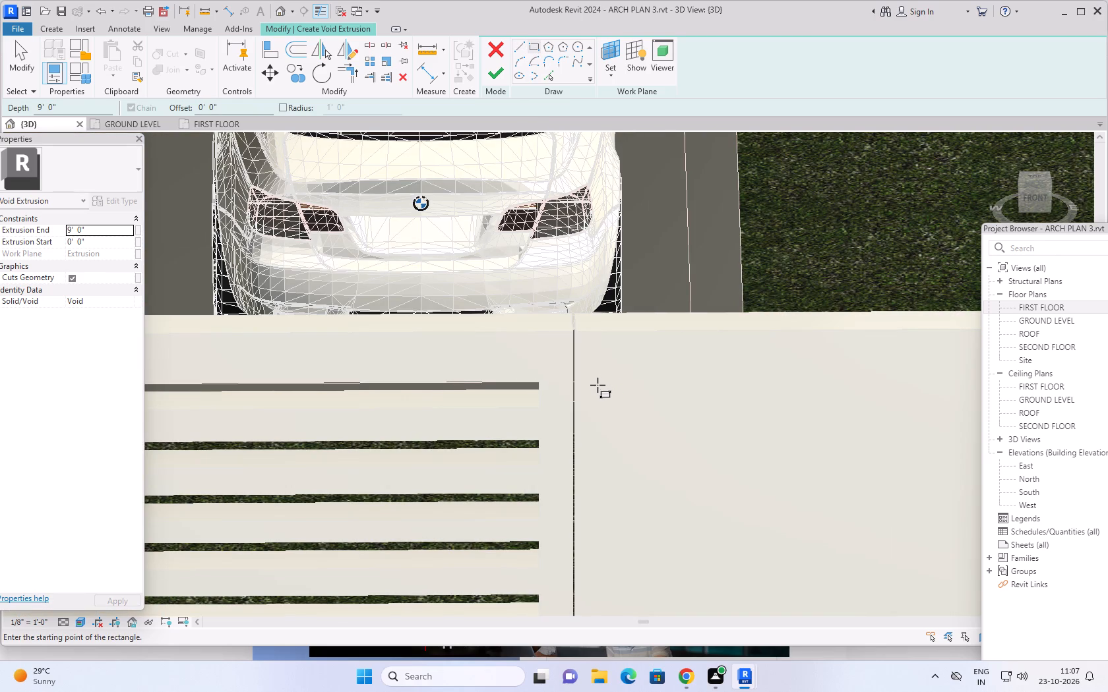
{"action": "scroll", "coordinate": [669, 422], "scroll_direction": "down", "scroll_amount": 3}
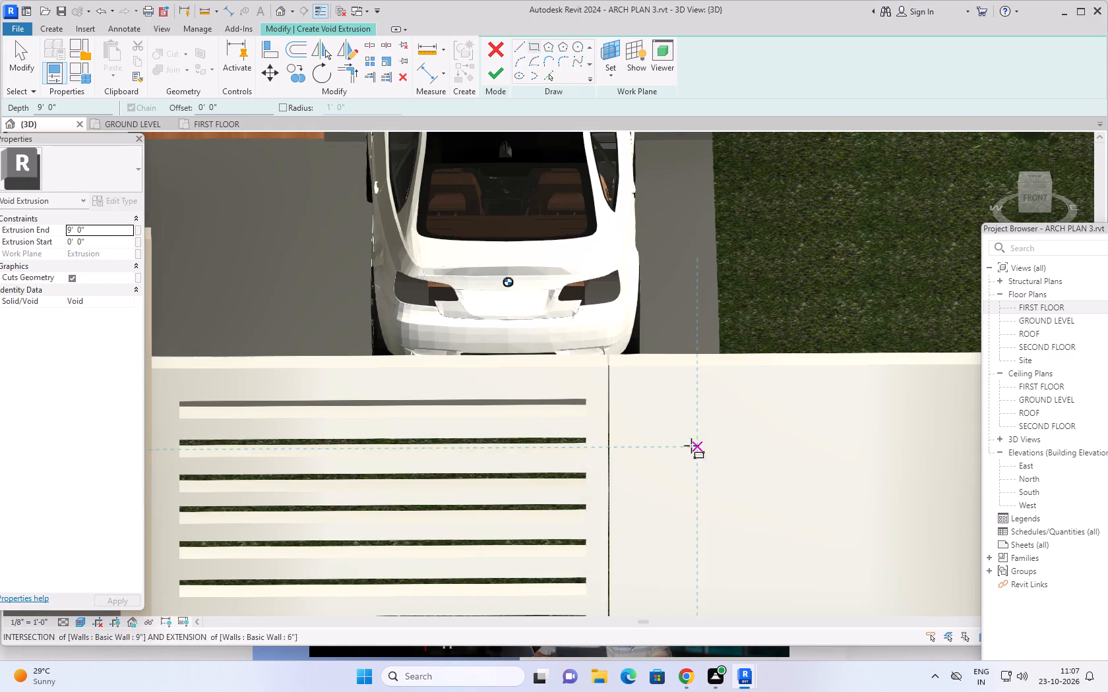
{"action": "middle_click_drag", "start_coordinate": [685, 444], "coordinate": [526, 407]}
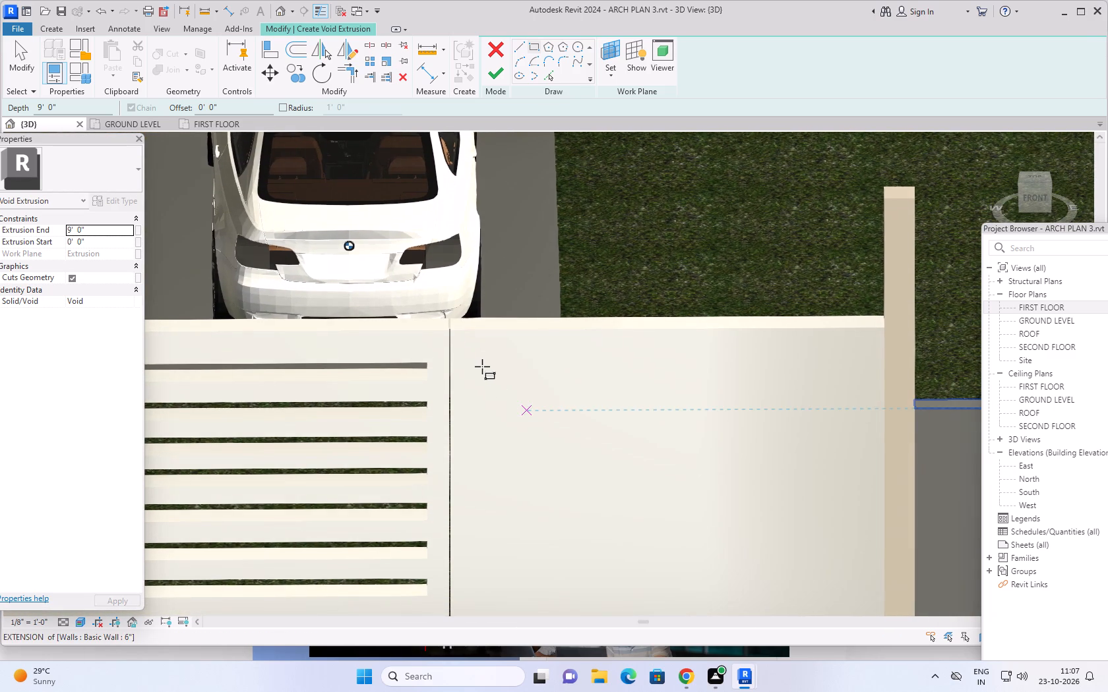
{"action": "left_click", "coordinate": [459, 366]}
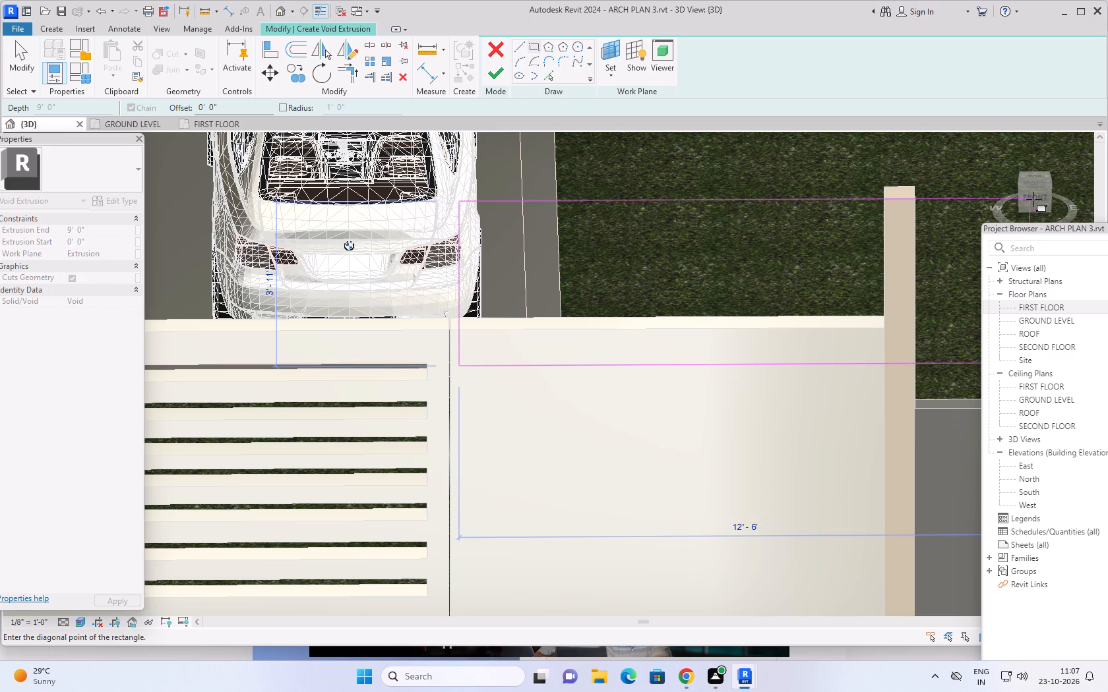
{"action": "left_click", "coordinate": [862, 380]}
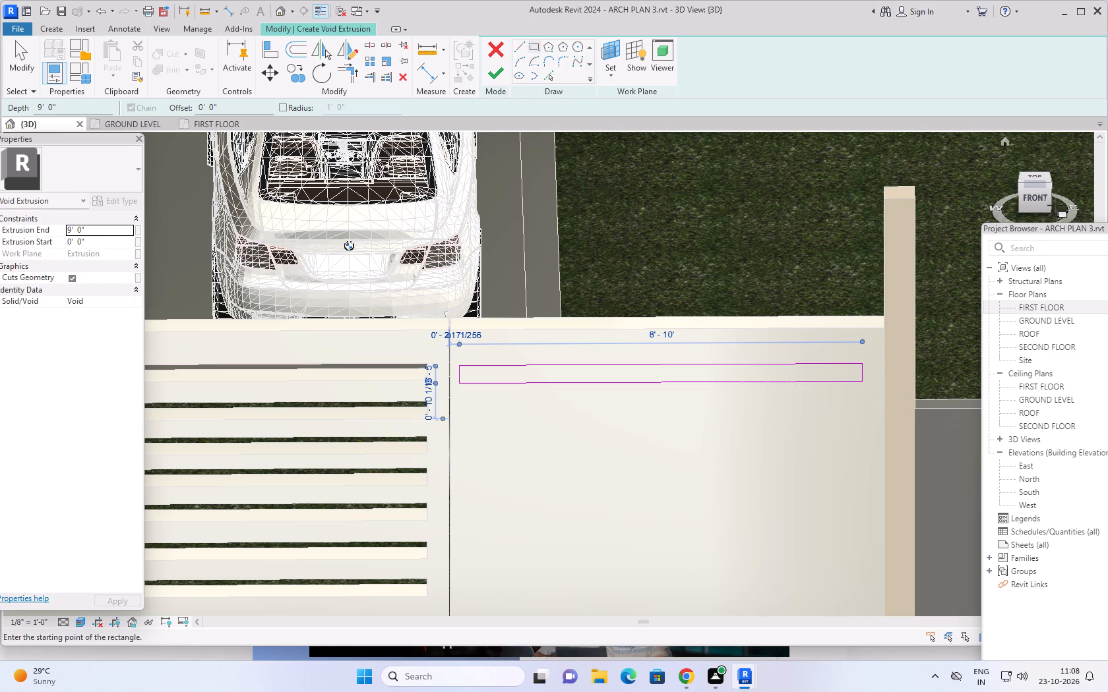
Align the void profile's top and bottom edges with the top and bottom of the slotted leaf's uppermost slot.
{"action": "left_click", "coordinate": [1039, 200]}
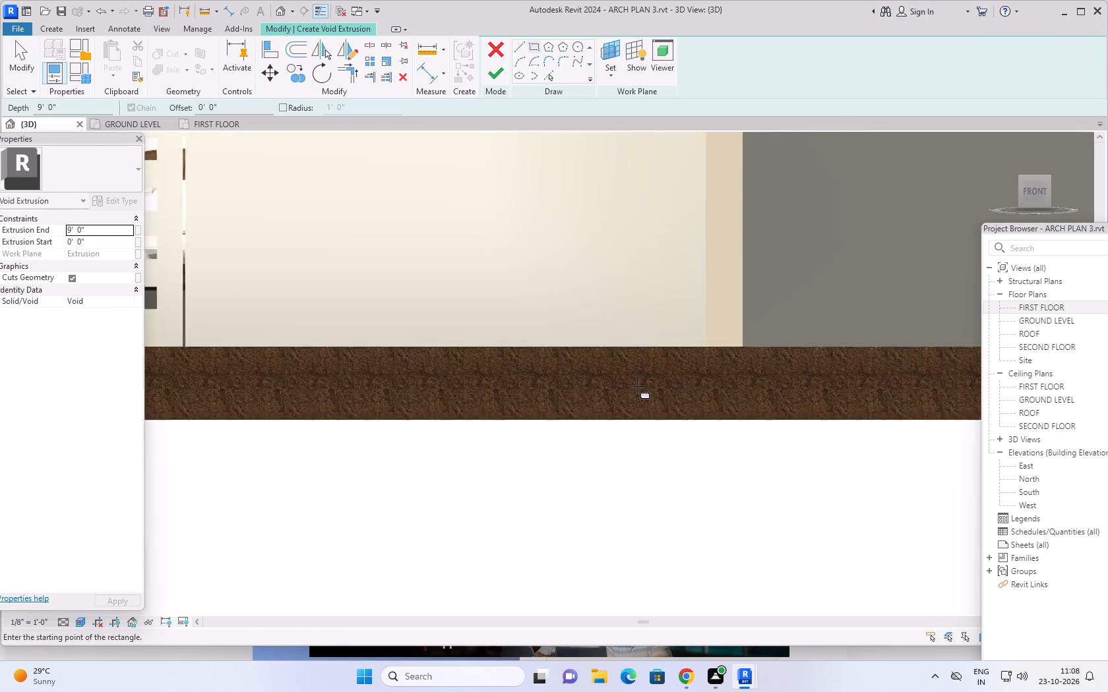
{"action": "scroll", "coordinate": [495, 376], "scroll_direction": "down", "scroll_amount": 2}
{"action": "middle_click_drag", "start_coordinate": [474, 396], "coordinate": [586, 407]}
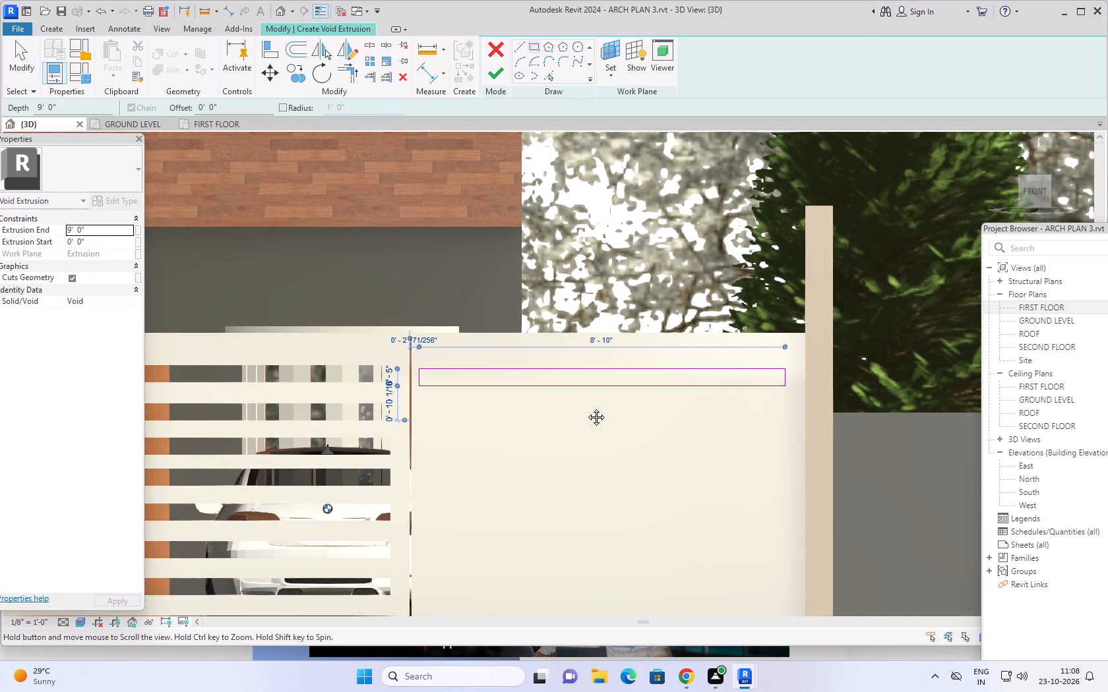
{"action": "middle_click_drag", "start_coordinate": [586, 407], "coordinate": [617, 411]}
{"action": "scroll", "coordinate": [493, 410], "scroll_direction": "up", "scroll_amount": 2}
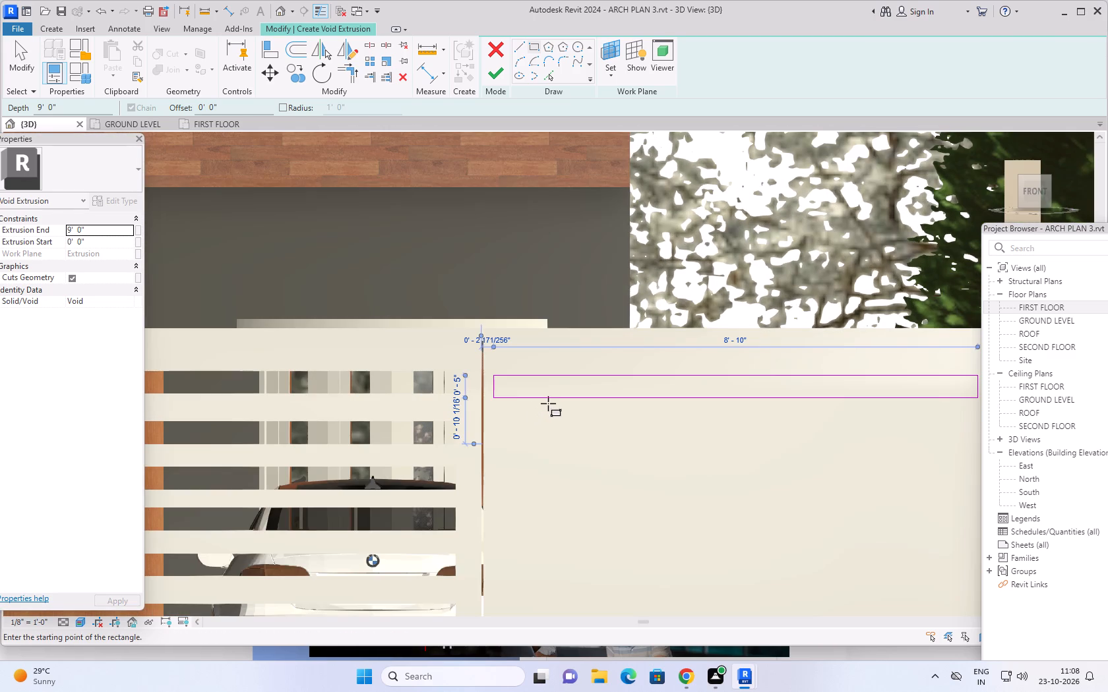
{"action": "left_click", "coordinate": [268, 48]}
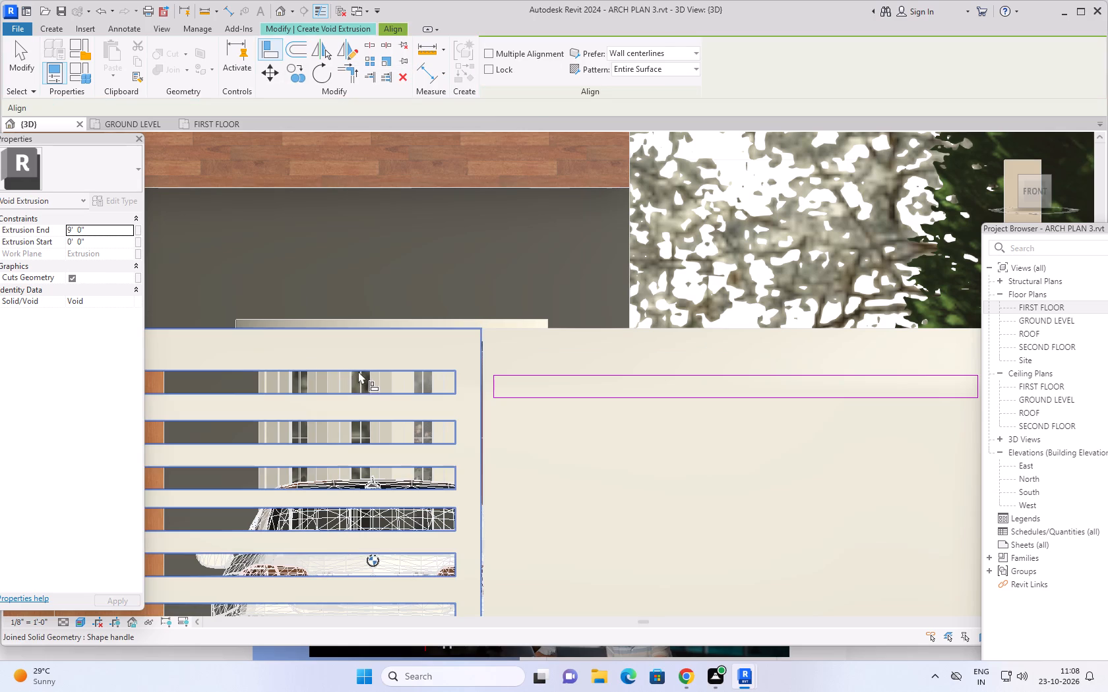
{"action": "left_click", "coordinate": [367, 369]}
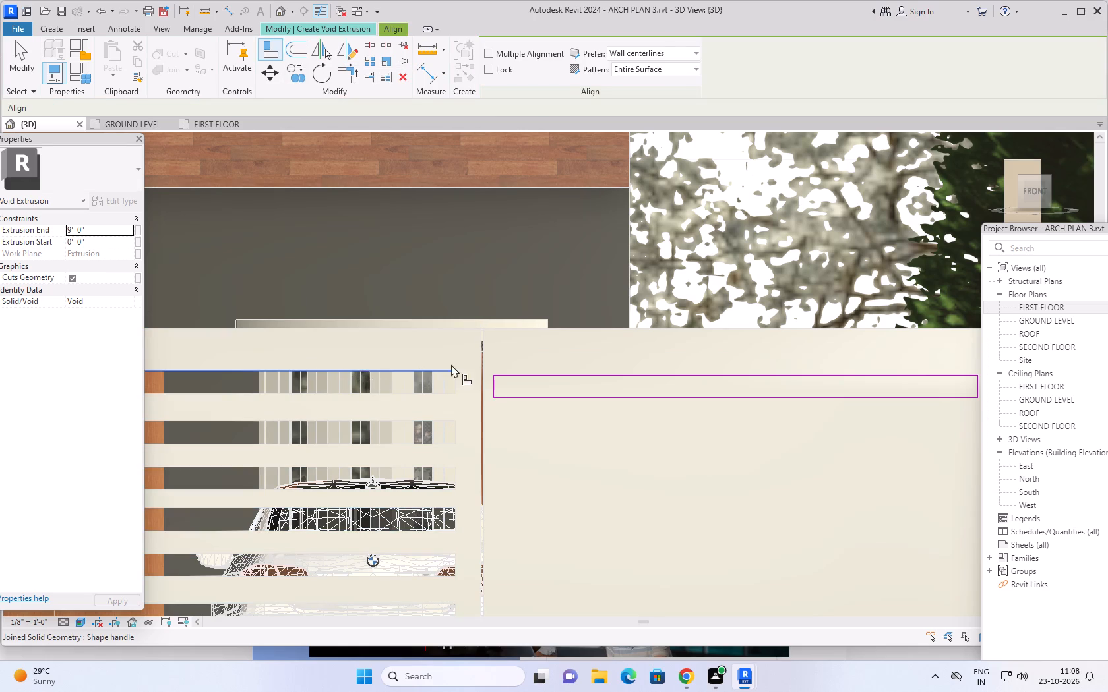
{"action": "left_click", "coordinate": [580, 374]}
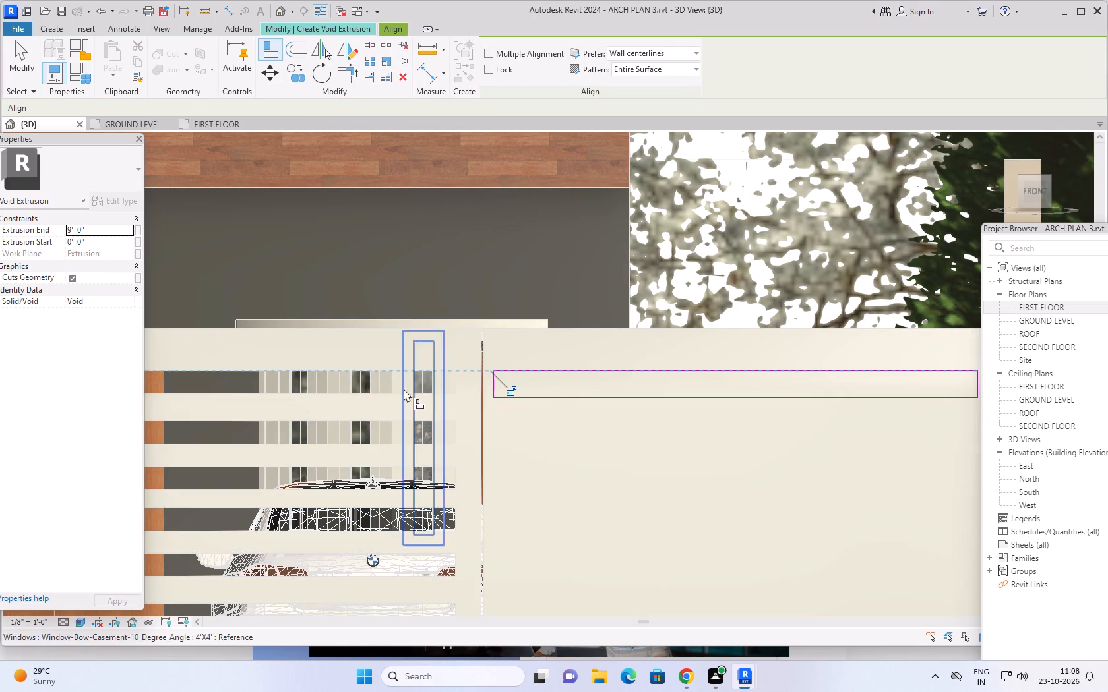
{"action": "left_click", "coordinate": [262, 45]}
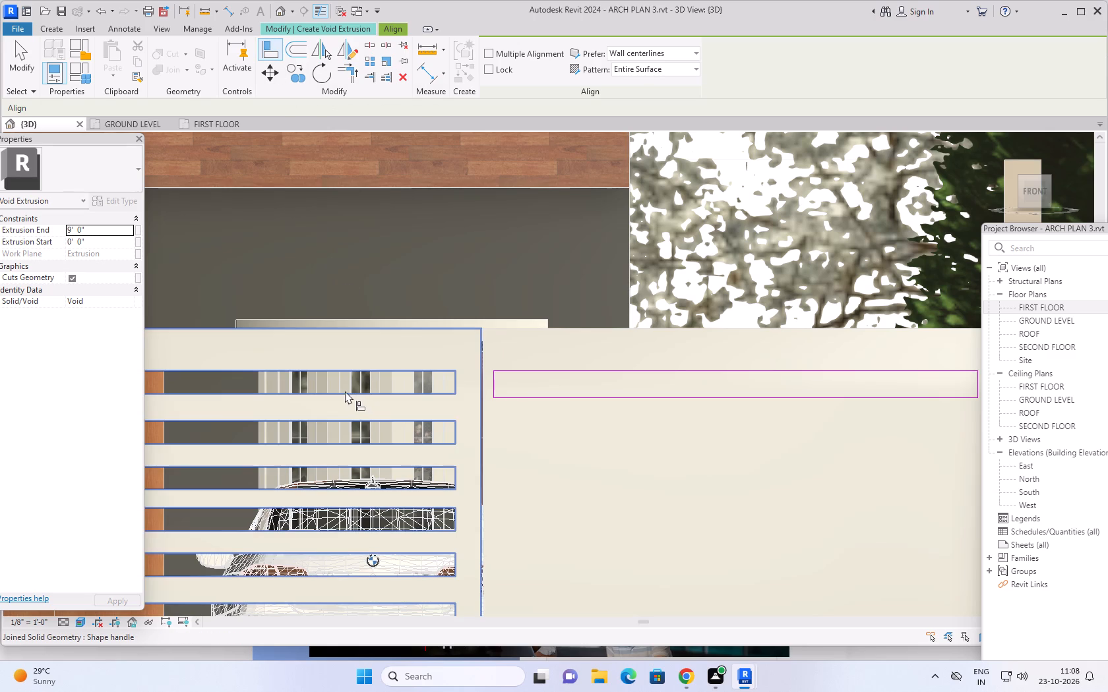
{"action": "left_click", "coordinate": [319, 394]}
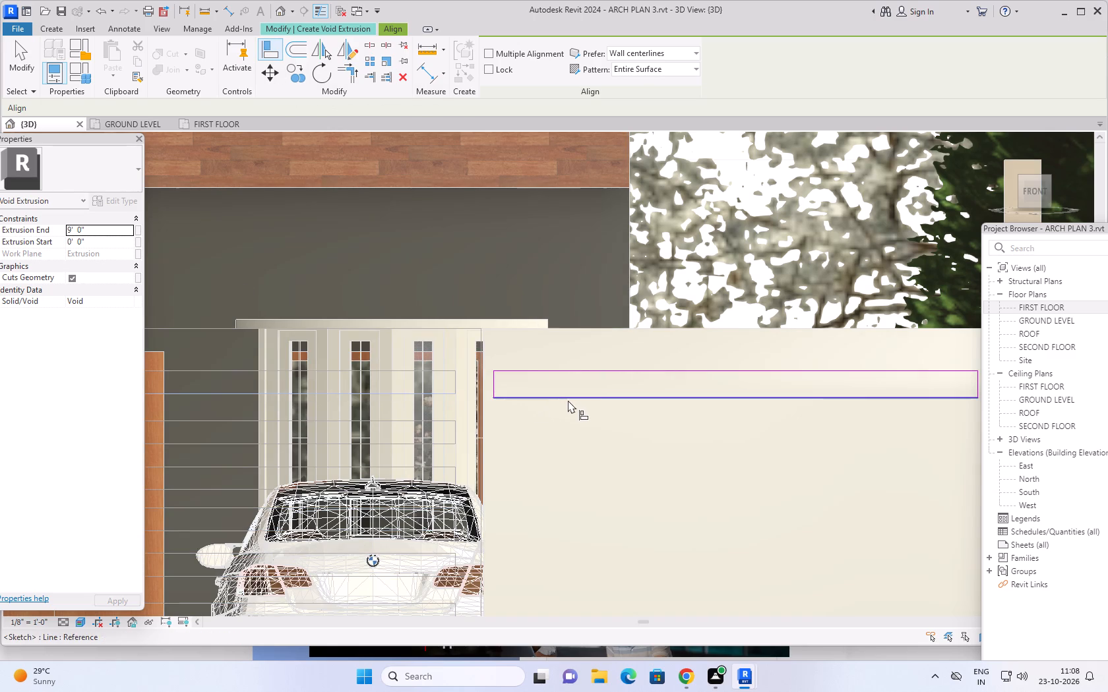
{"action": "left_click", "coordinate": [568, 400]}
{"action": "scroll", "coordinate": [583, 434], "scroll_direction": "down", "scroll_amount": 3}
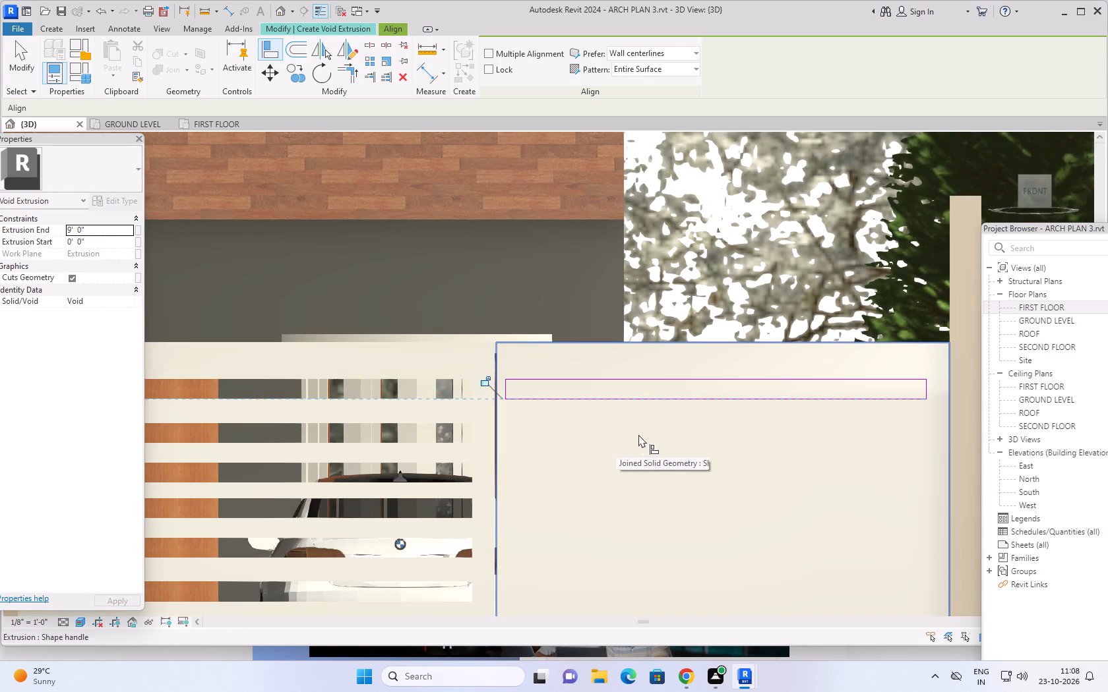
{"action": "middle_click_drag", "start_coordinate": [638, 434], "coordinate": [616, 415]}
{"action": "scroll", "coordinate": [665, 420], "scroll_direction": "down", "scroll_amount": 1}
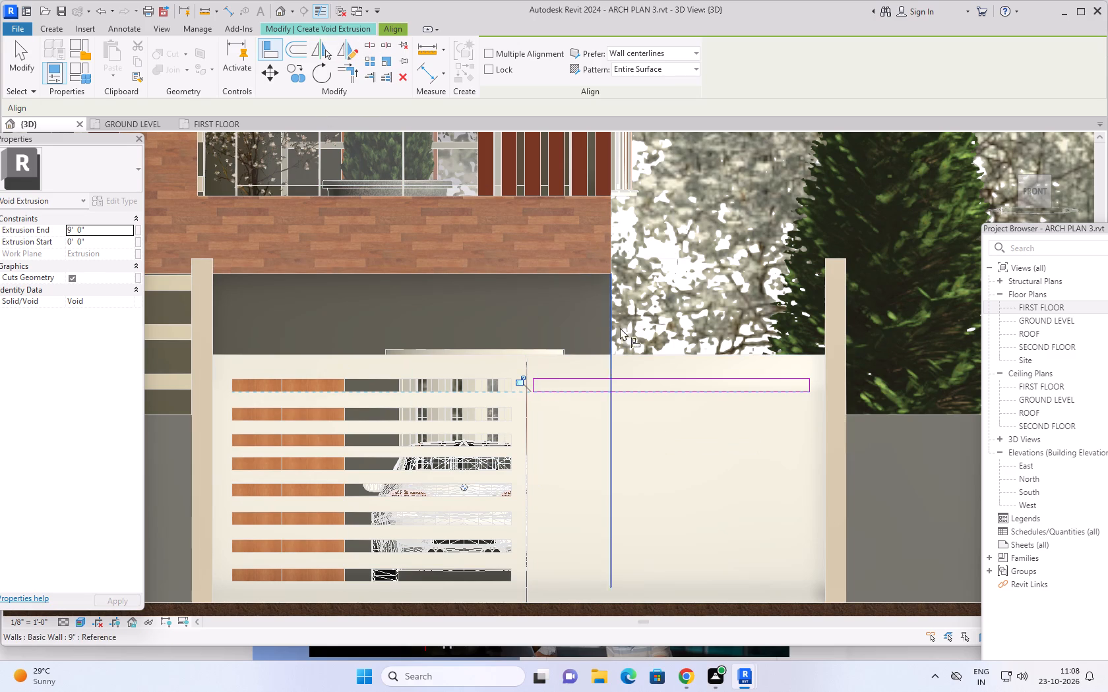
{"action": "key", "text": "Escape"}
{"action": "key", "text": "Escape"}
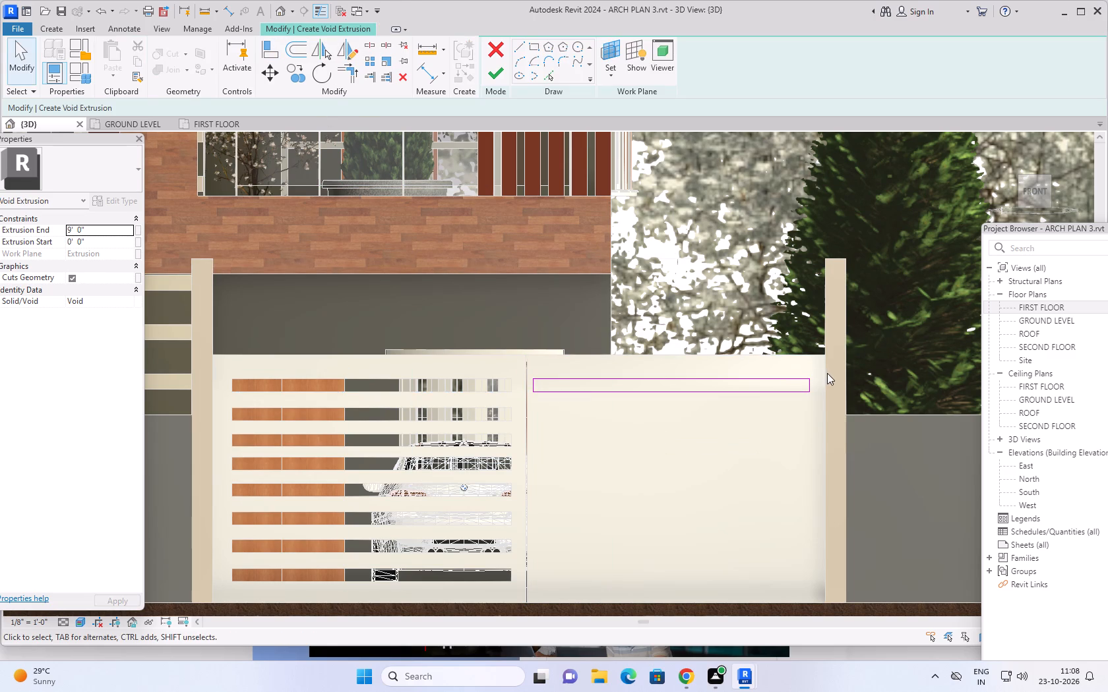
Copy the void profile down the second leaf three times, at successive spacings of 11", 11" and 9", using multiple copy.
{"action": "left_click_drag", "start_coordinate": [819, 367], "coordinate": [527, 409]}
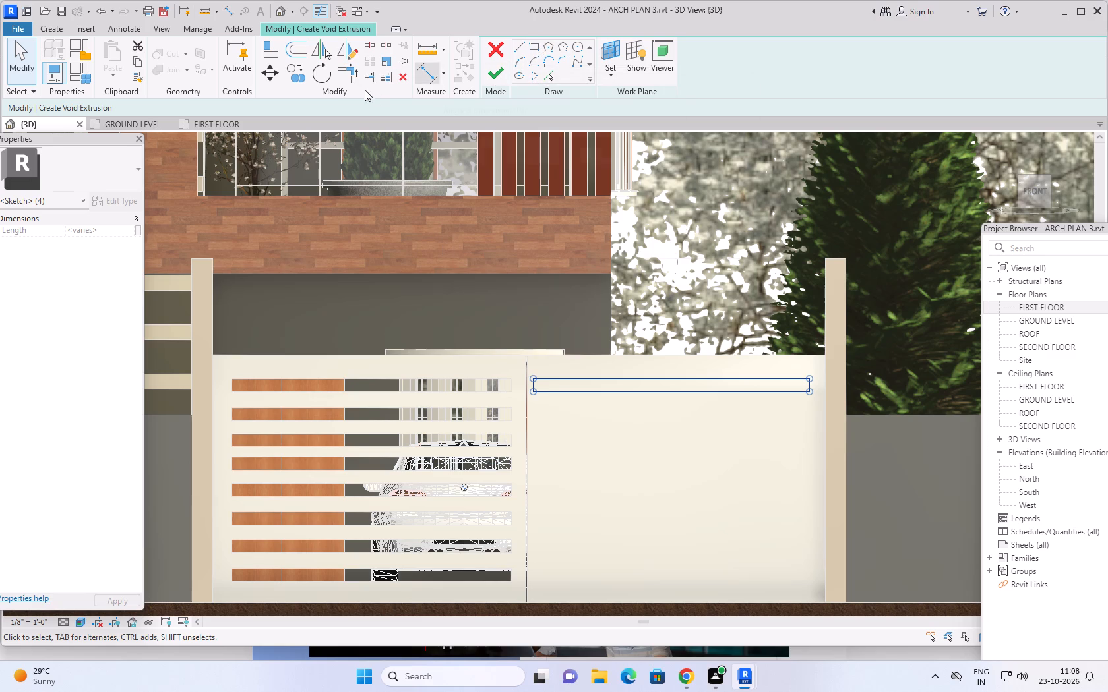
{"action": "left_click", "coordinate": [297, 72]}
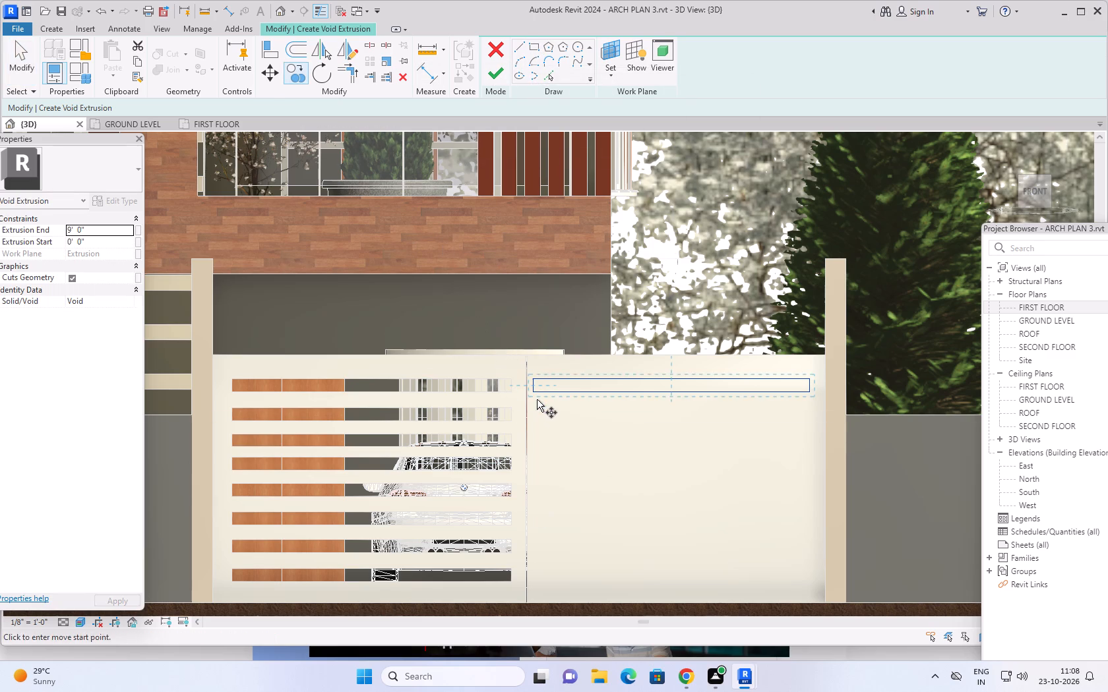
{"action": "scroll", "coordinate": [536, 397], "scroll_direction": "up", "scroll_amount": 3}
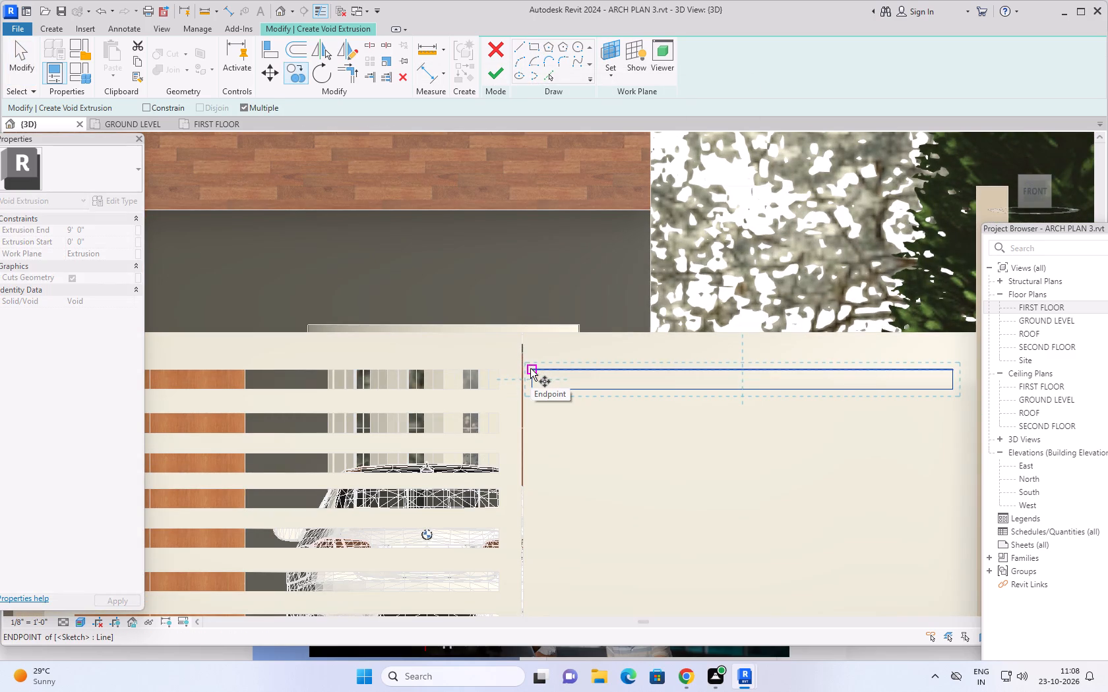
{"action": "left_click", "coordinate": [530, 368]}
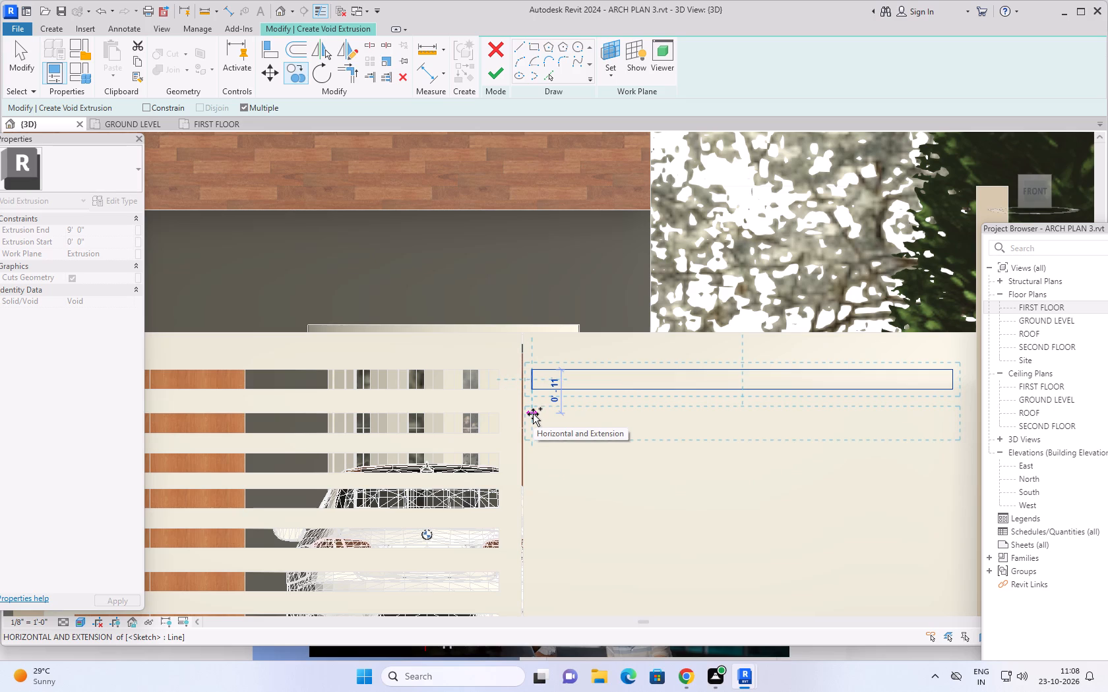
{"action": "left_click", "coordinate": [533, 414]}
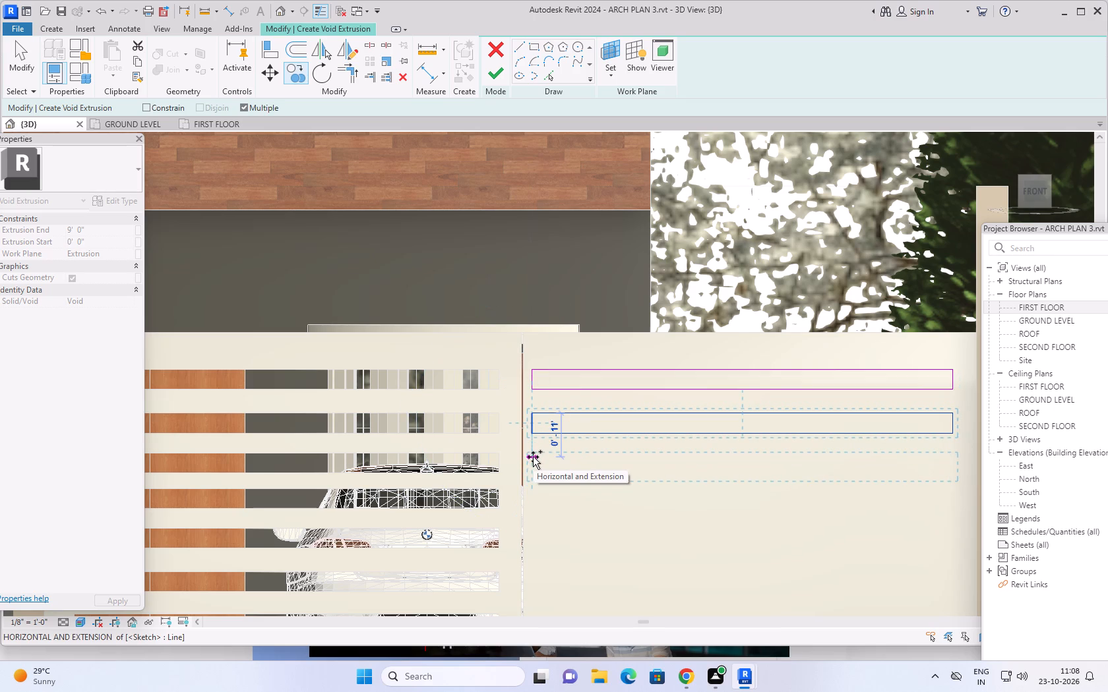
{"action": "left_click", "coordinate": [533, 457]}
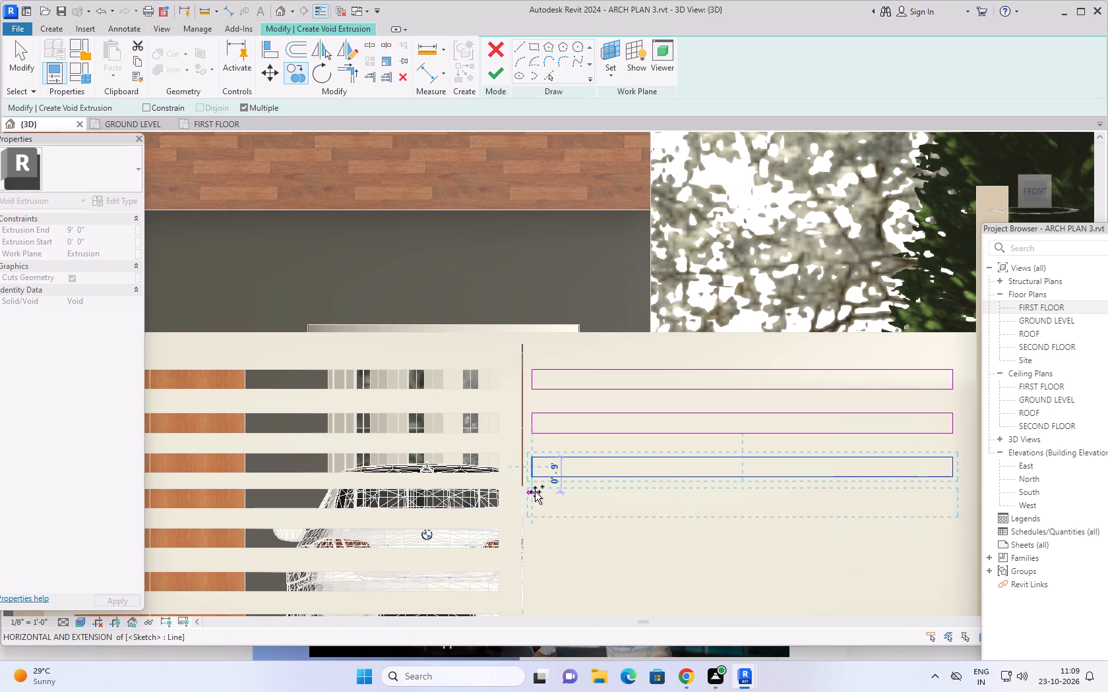
{"action": "left_click", "coordinate": [535, 492]}
Add four more copies of the profile down to the lowest slot level, at spacings of 9", then about 11" for the rest.
{"action": "scroll", "coordinate": [541, 525], "scroll_direction": "down", "scroll_amount": 1}
{"action": "middle_click_drag", "start_coordinate": [542, 527], "coordinate": [556, 475]}
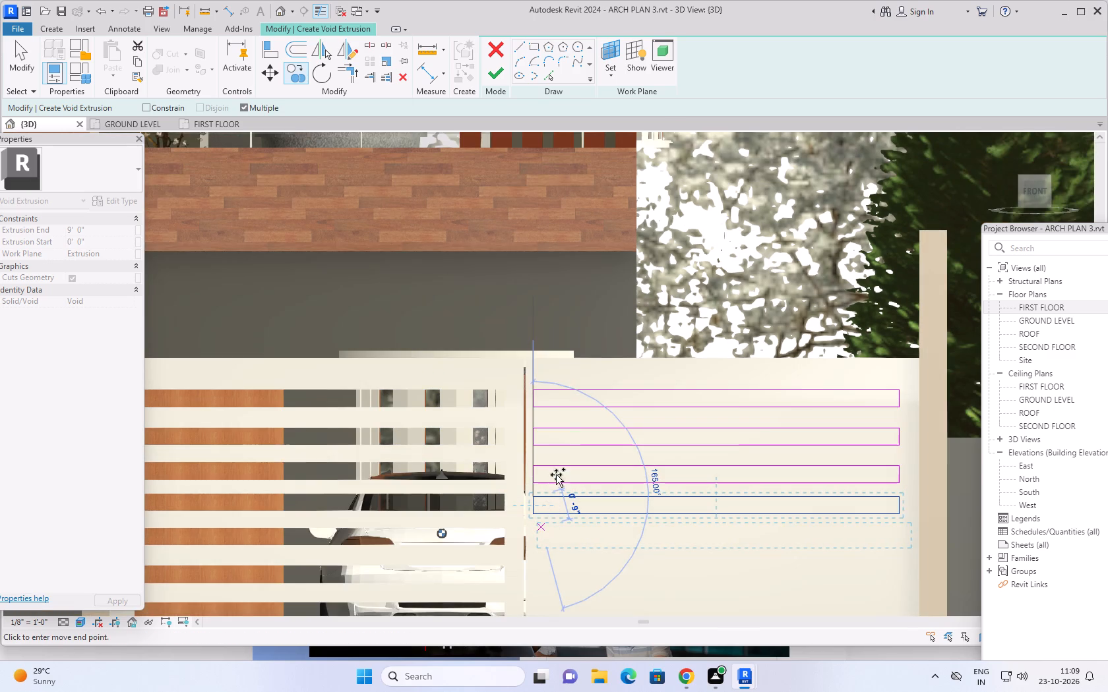
{"action": "middle_click_drag", "start_coordinate": [556, 475], "coordinate": [579, 378]}
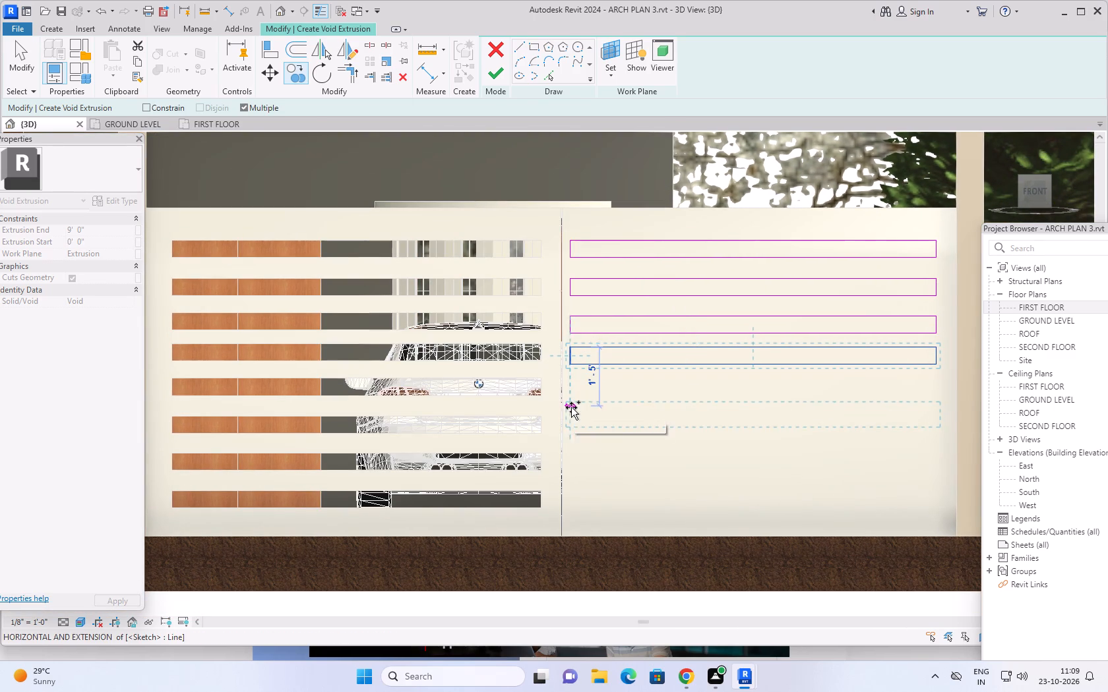
{"action": "scroll", "coordinate": [572, 380], "scroll_direction": "up", "scroll_amount": 4}
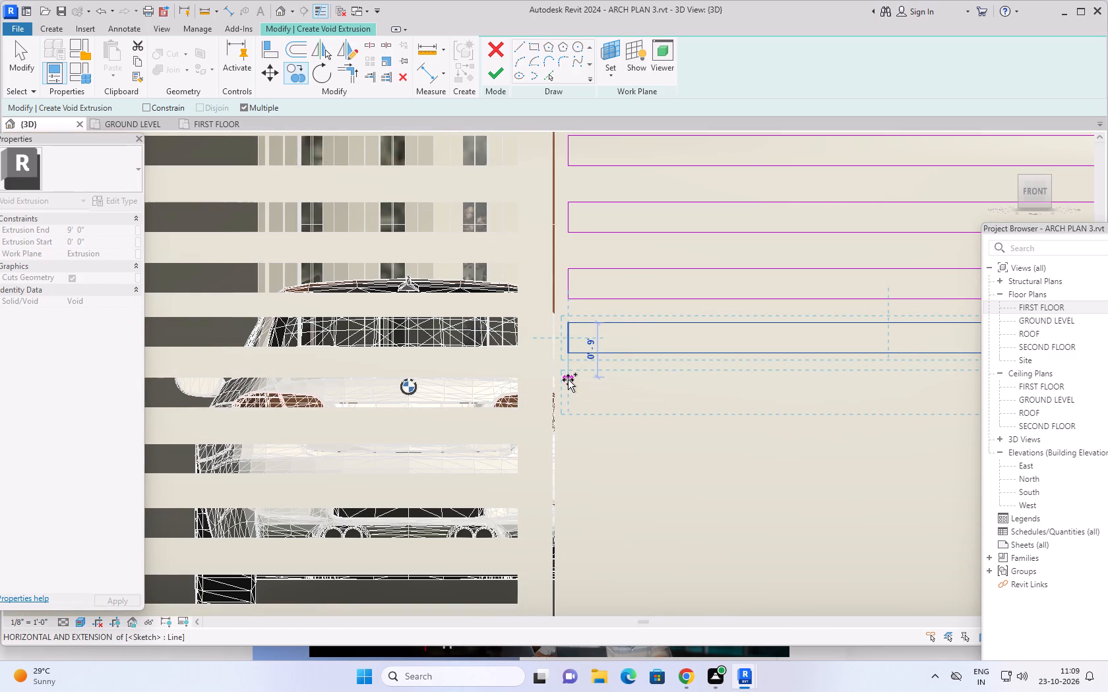
{"action": "left_click", "coordinate": [568, 380]}
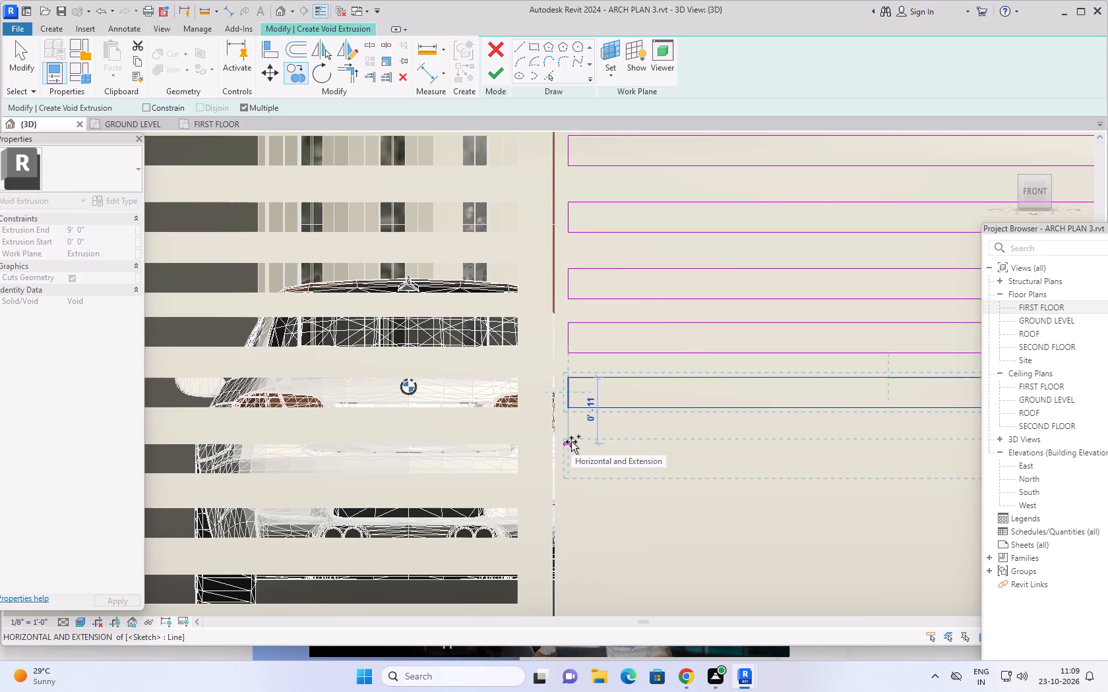
{"action": "left_click", "coordinate": [571, 442]}
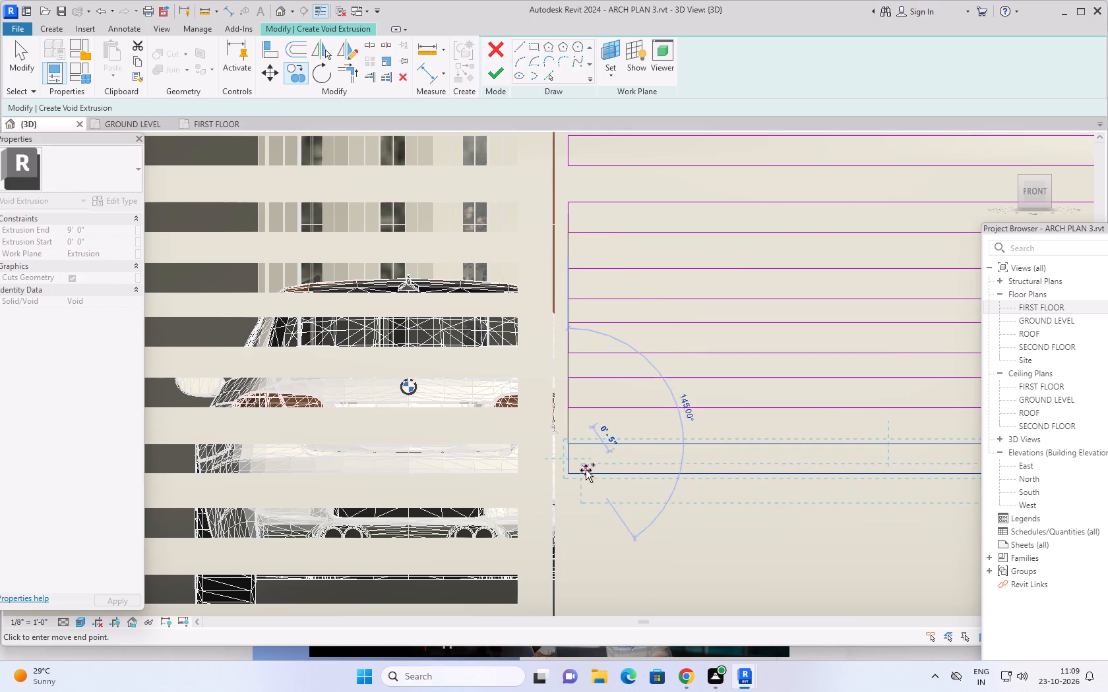
{"action": "middle_click_drag", "start_coordinate": [585, 490], "coordinate": [592, 402]}
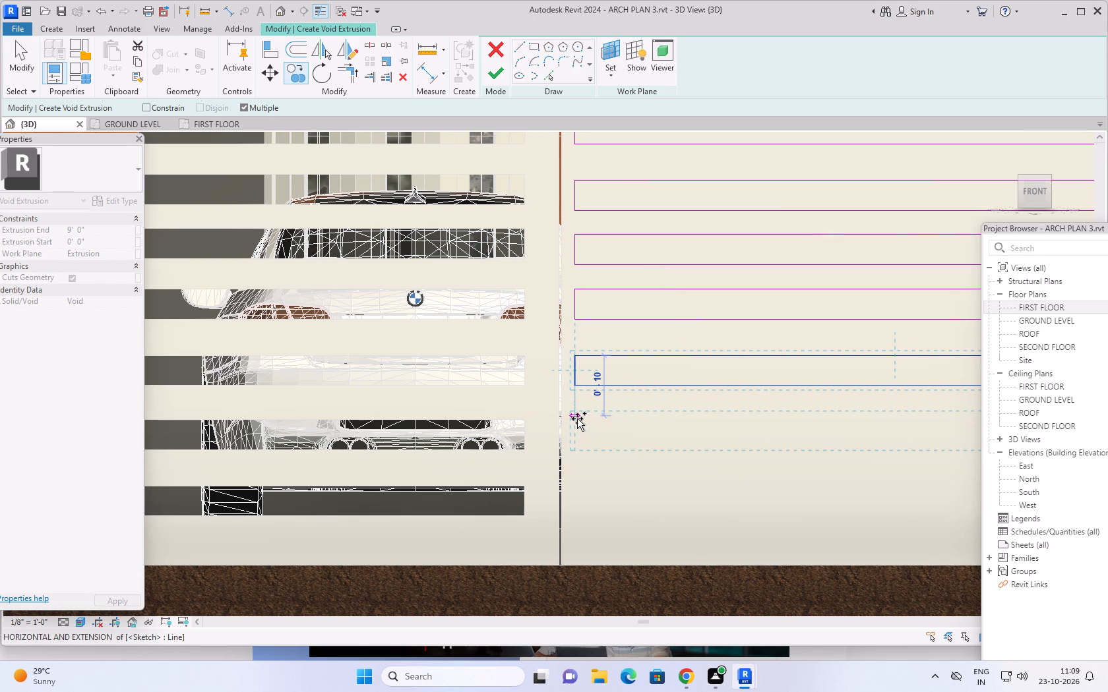
{"action": "left_click", "coordinate": [577, 419]}
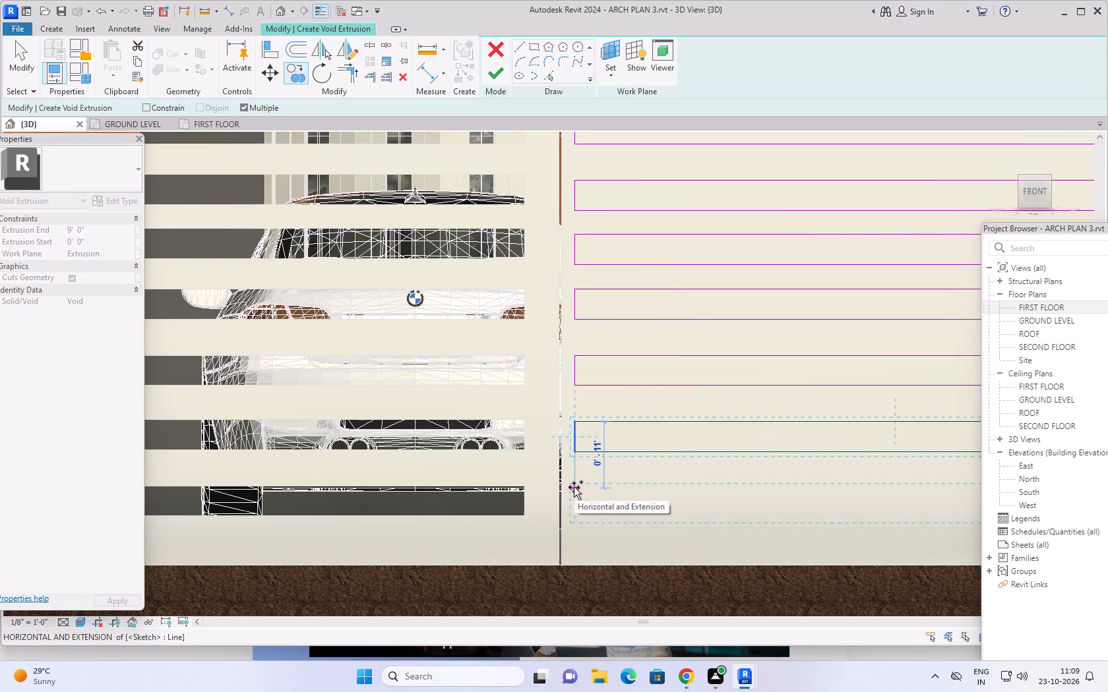
{"action": "left_click", "coordinate": [574, 487]}
{"action": "scroll", "coordinate": [653, 487], "scroll_direction": "down", "scroll_amount": 3}
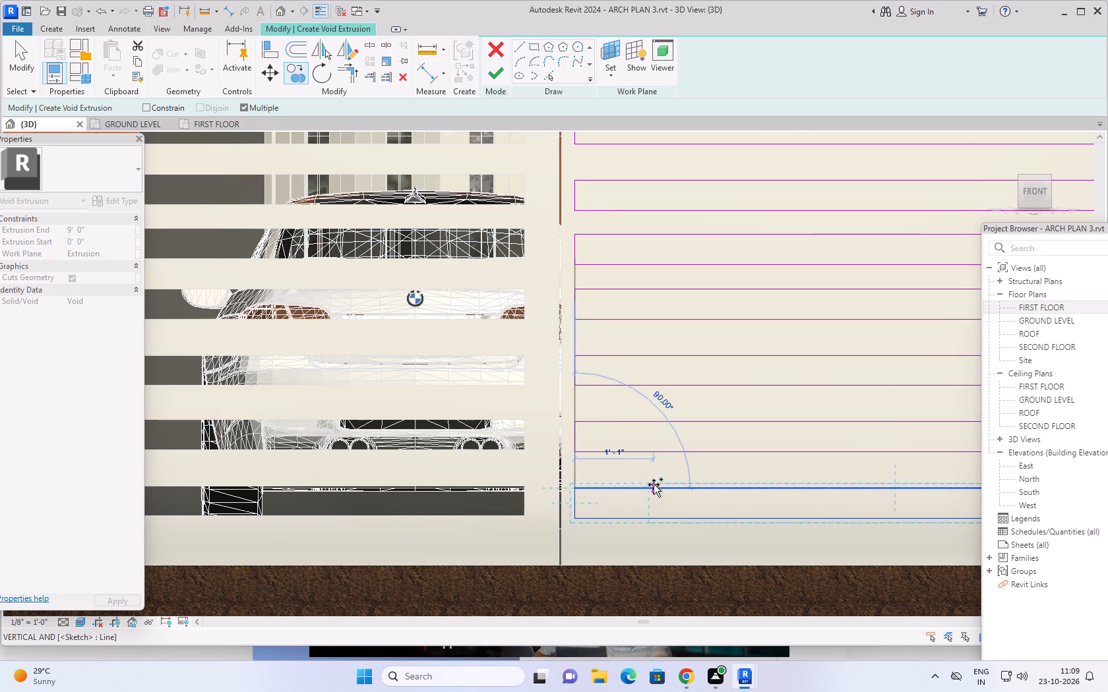
{"action": "scroll", "coordinate": [660, 467], "scroll_direction": "down", "scroll_amount": 3}
{"action": "key", "text": "Escape"}
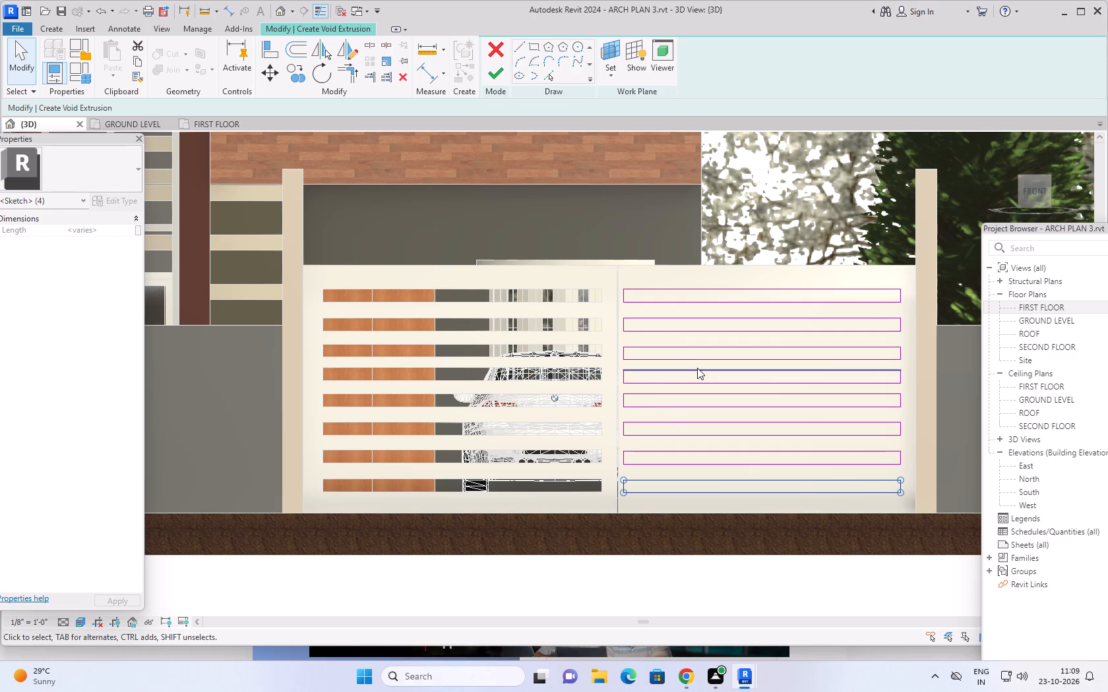
Finish the void extrusion sketch and the in-place model to cut the second leaf's slots, dismissing the save reminder.
{"action": "left_click", "coordinate": [497, 72]}
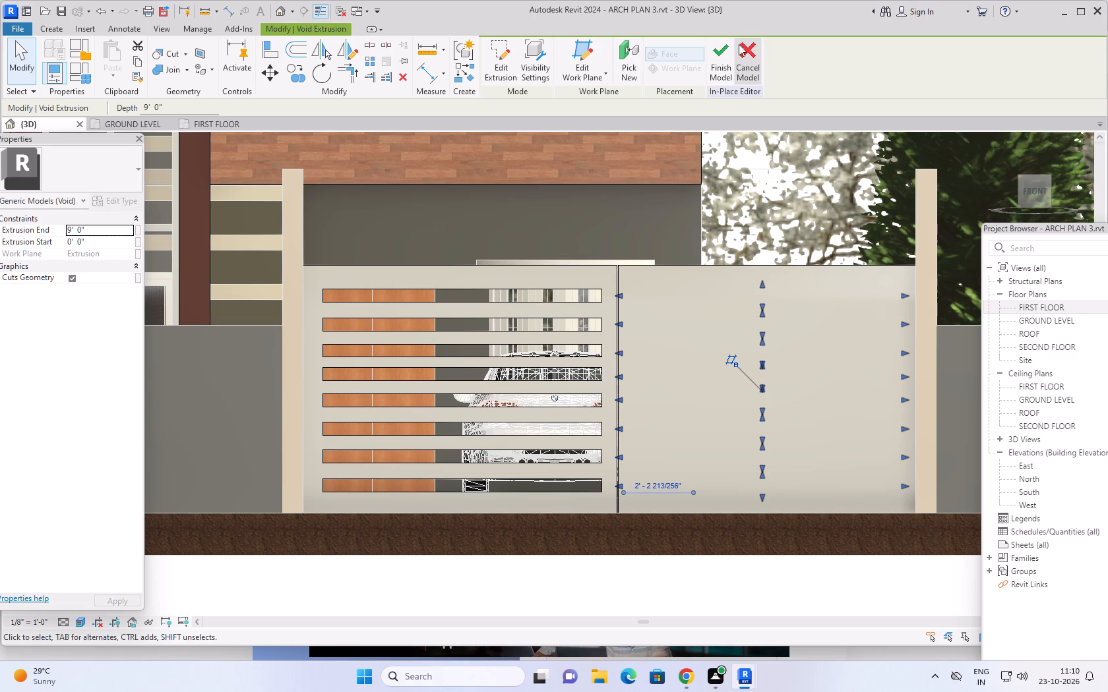
{"action": "left_click", "coordinate": [716, 55]}
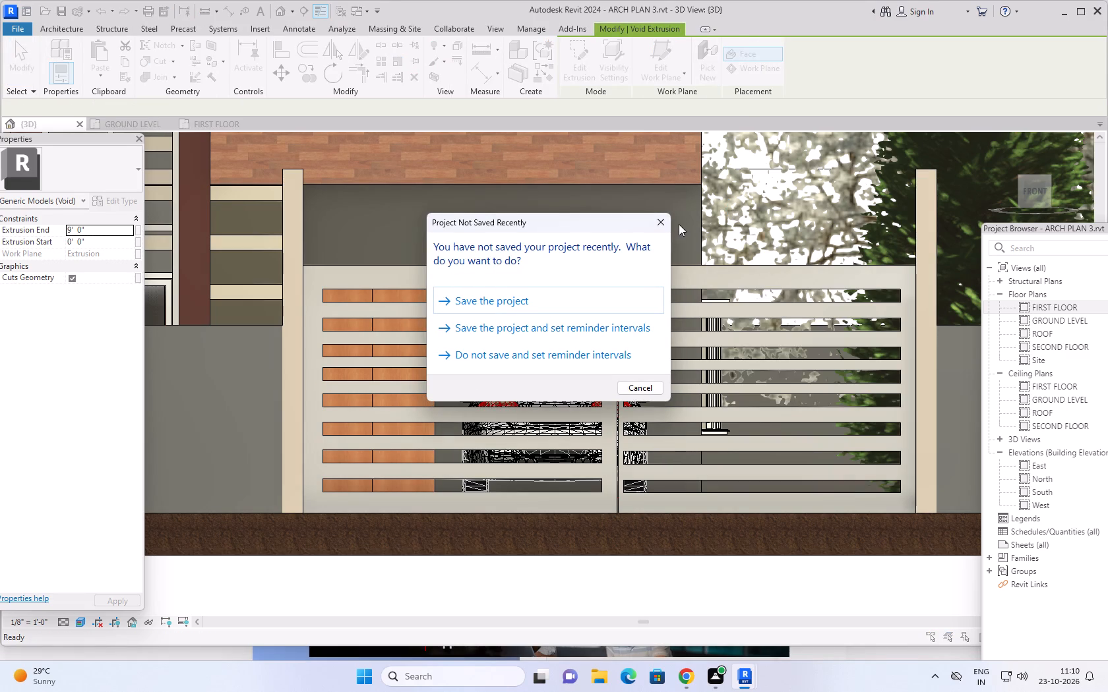
{"action": "left_click", "coordinate": [662, 220]}
Save the ARCH PLAN 3 project.
{"action": "scroll", "coordinate": [785, 221], "scroll_direction": "down", "scroll_amount": 1}
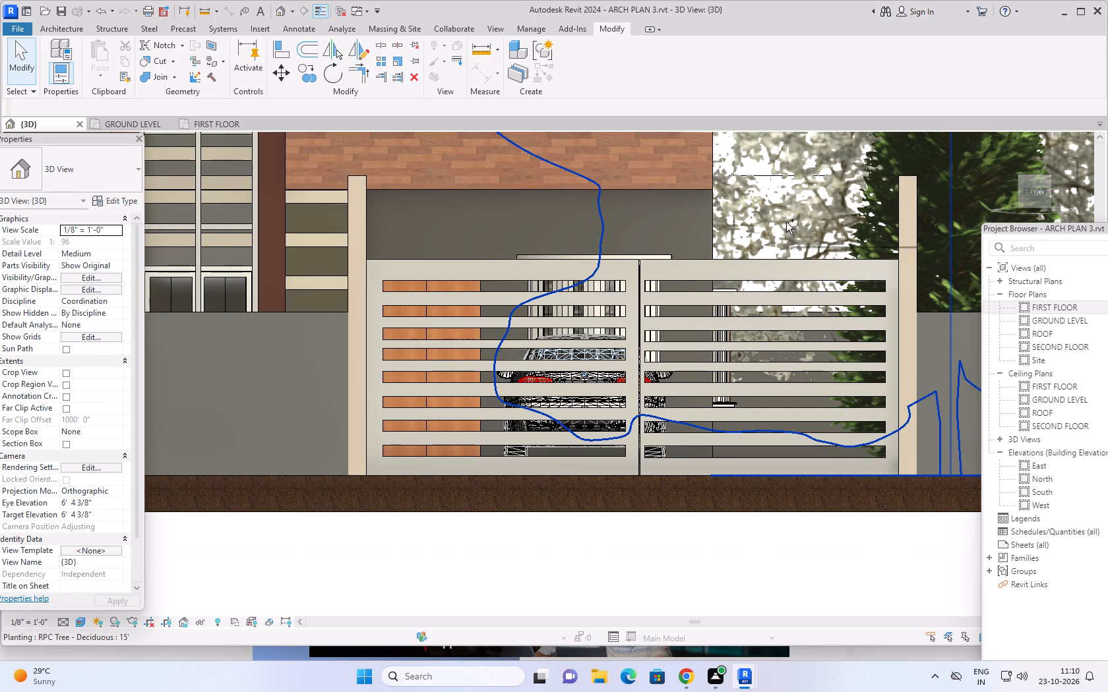
{"action": "key", "text": "ctrl+s"}
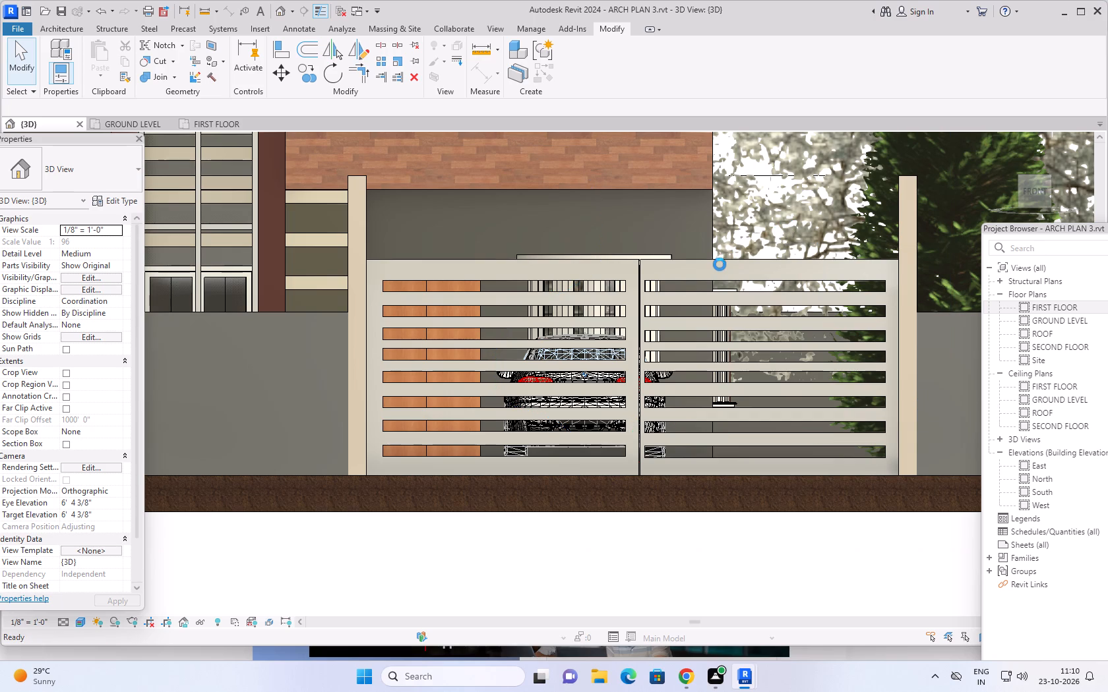
Examine the completed gate, compound wall and whole house from the front and from angled 3D views.
{"action": "scroll", "coordinate": [629, 275], "scroll_direction": "down", "scroll_amount": 3}
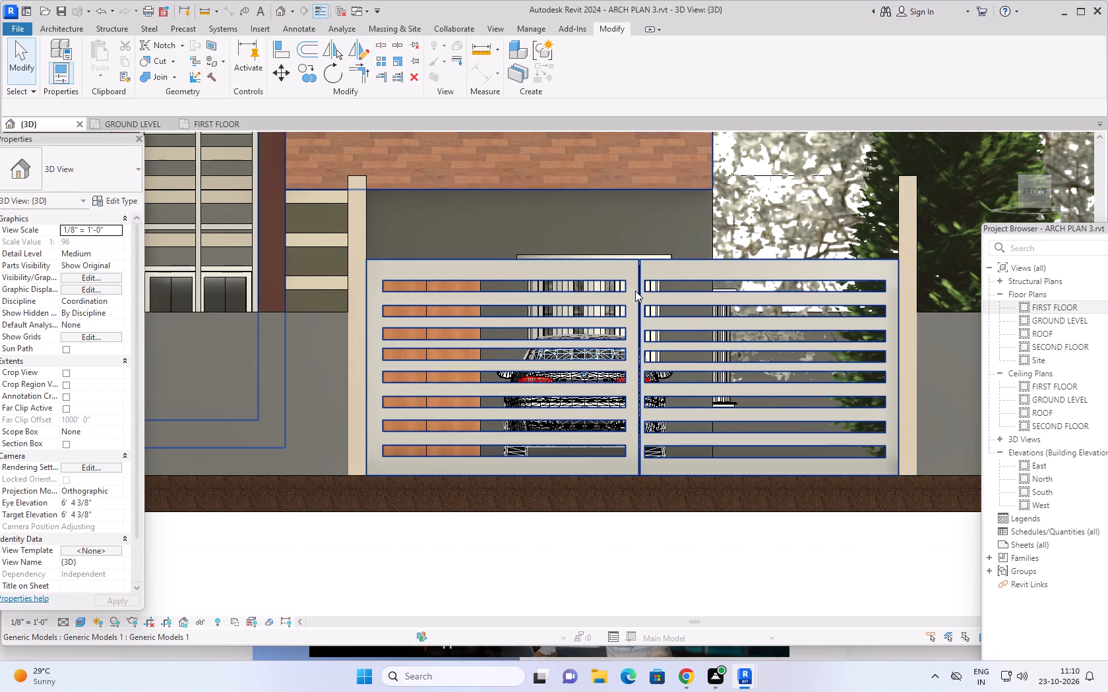
{"action": "scroll", "coordinate": [636, 292], "scroll_direction": "down", "scroll_amount": 5}
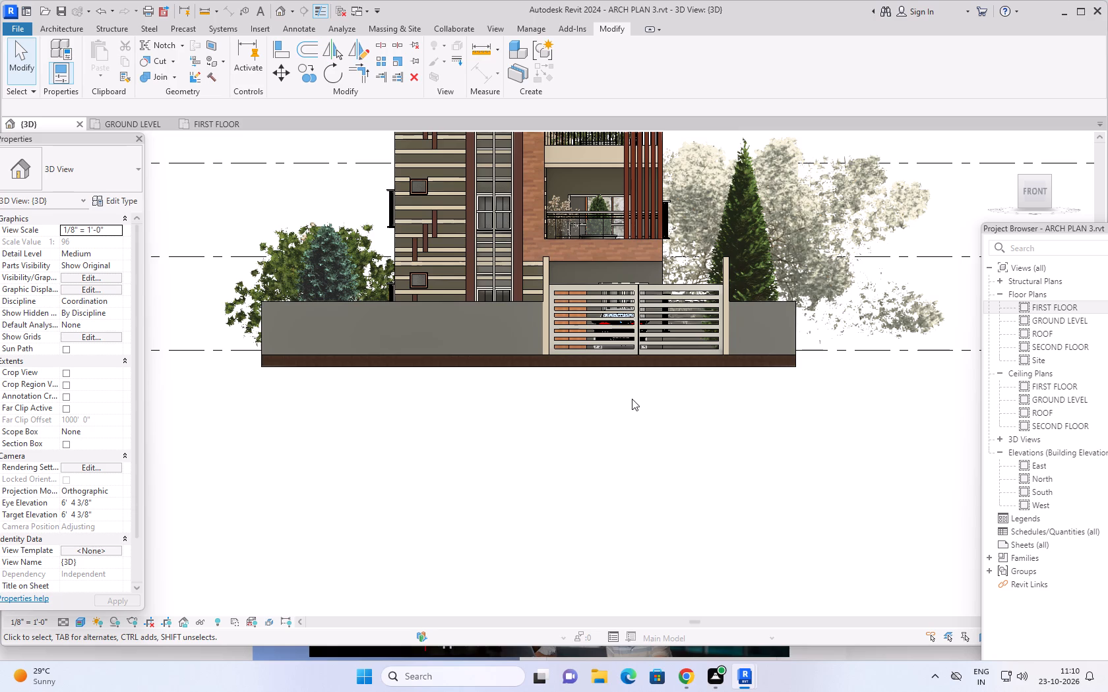
{"action": "middle_click_drag", "start_coordinate": [623, 397], "coordinate": [665, 439], "text": "shift"}
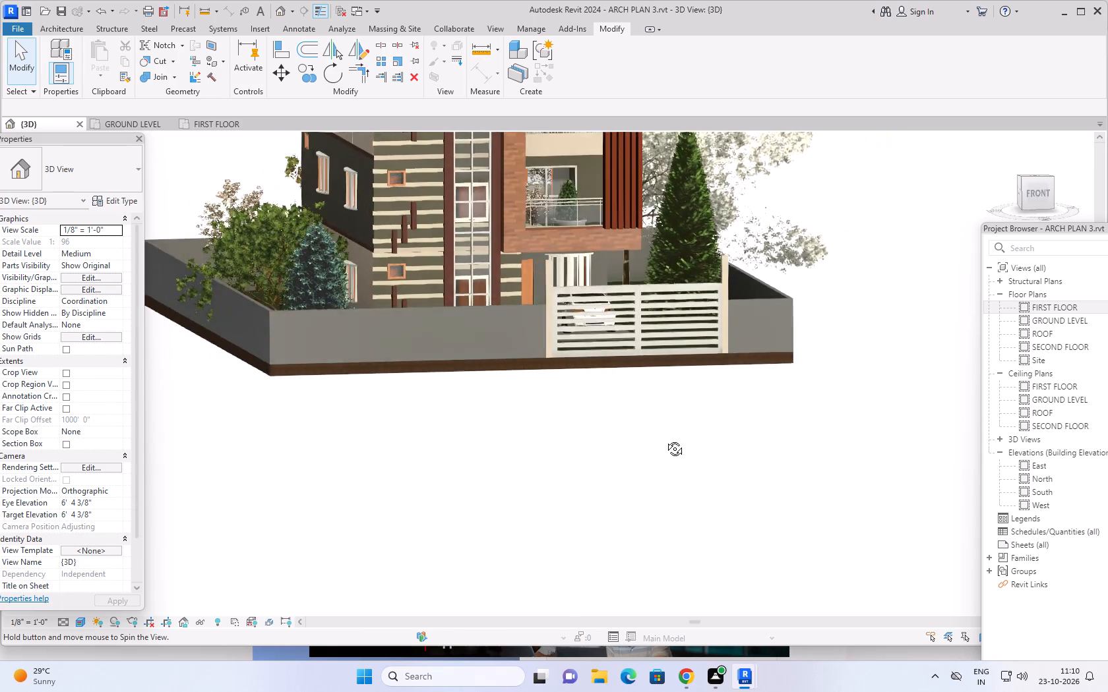
{"action": "middle_click_drag", "start_coordinate": [665, 439], "coordinate": [652, 441], "text": "shift"}
{"action": "scroll", "coordinate": [651, 422], "scroll_direction": "down", "scroll_amount": 5}
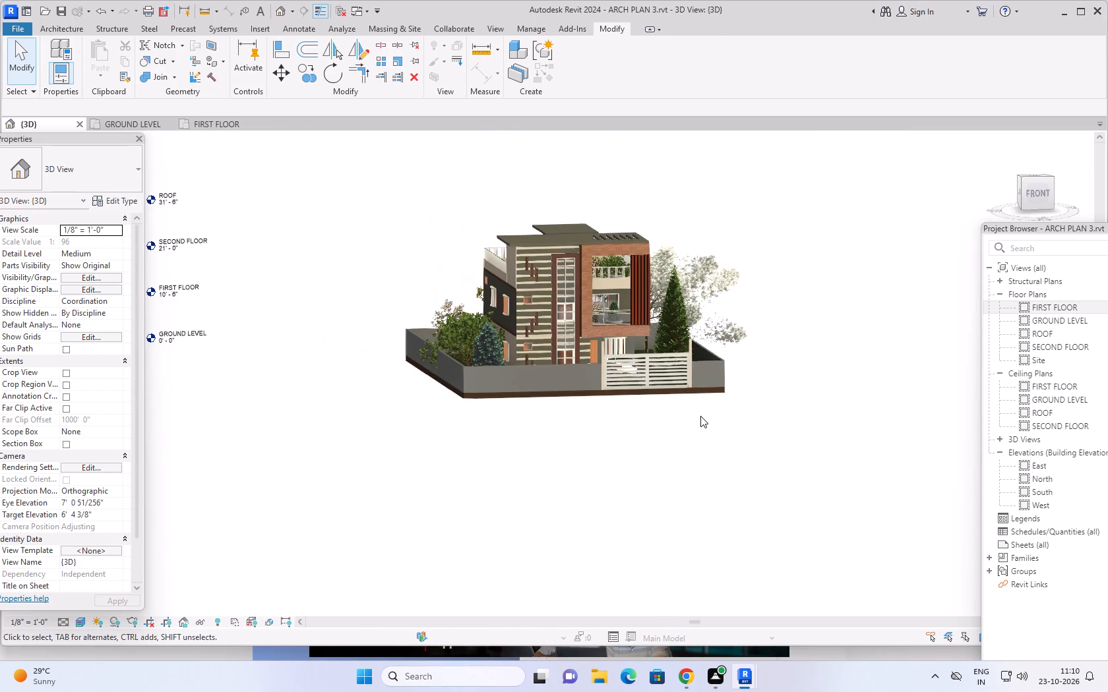
{"action": "middle_click_drag", "start_coordinate": [700, 416], "coordinate": [638, 415]}
{"action": "middle_click_drag", "start_coordinate": [663, 415], "coordinate": [623, 401], "text": "shift"}
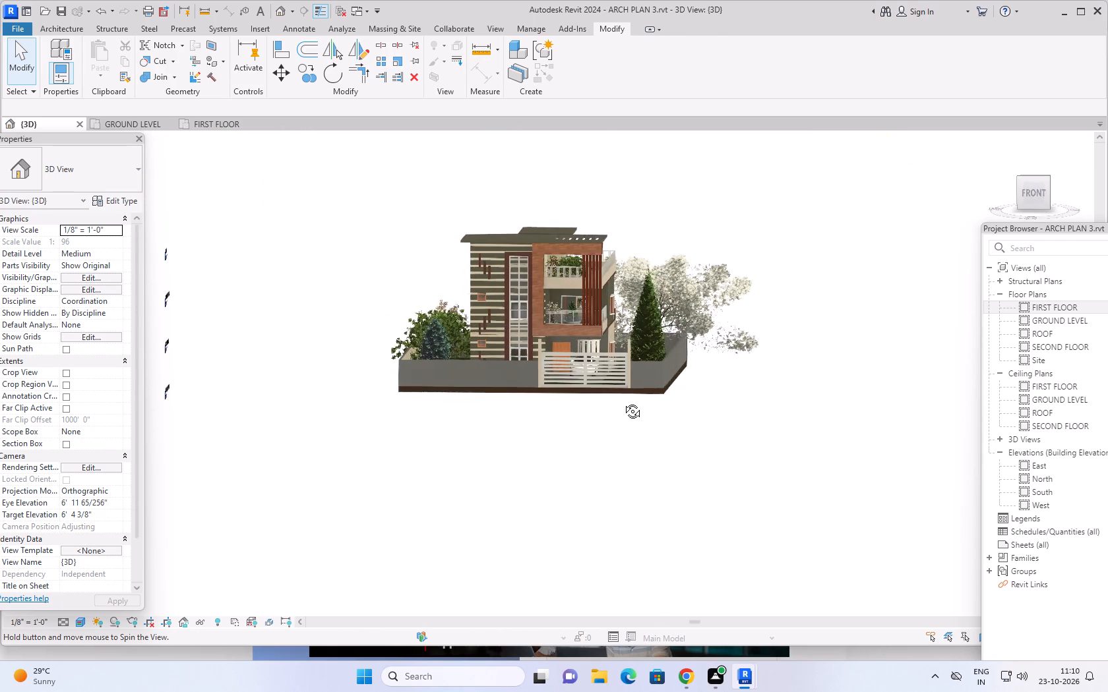
Examine the house, gate, compound wall and garden in 3D from the front, side and raised angles.
{"action": "middle_click_drag", "start_coordinate": [623, 401], "coordinate": [646, 393], "text": "shift"}
{"action": "scroll", "coordinate": [569, 364], "scroll_direction": "up", "scroll_amount": 8}
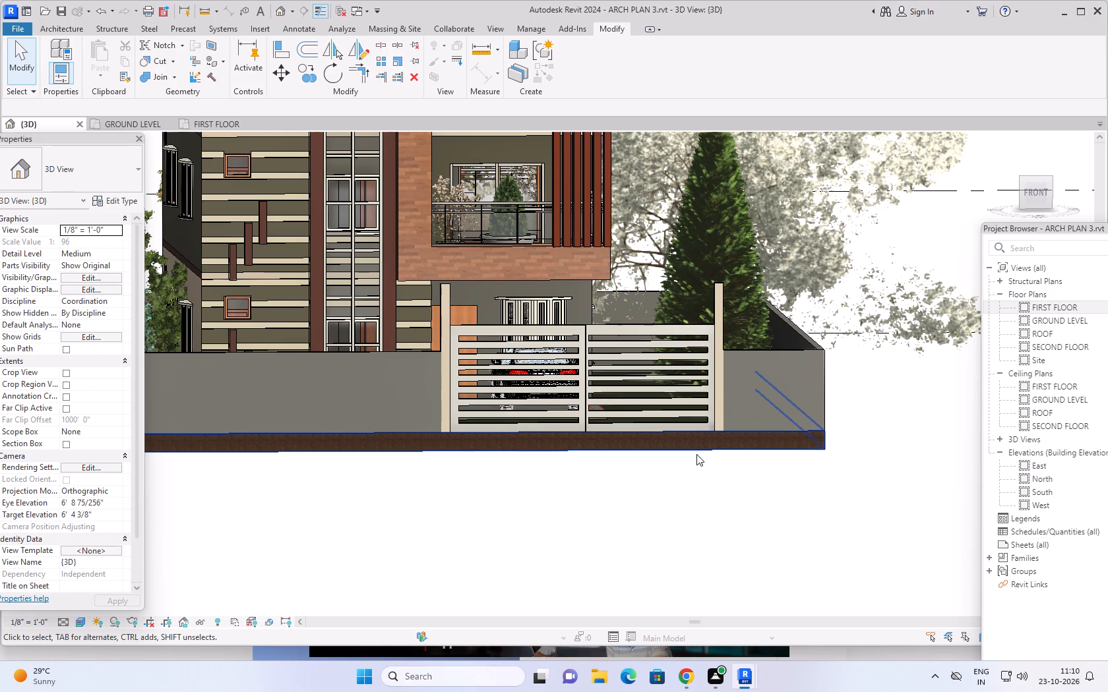
{"action": "scroll", "coordinate": [704, 355], "scroll_direction": "down", "scroll_amount": 1}
{"action": "scroll", "coordinate": [832, 471], "scroll_direction": "down", "scroll_amount": 3}
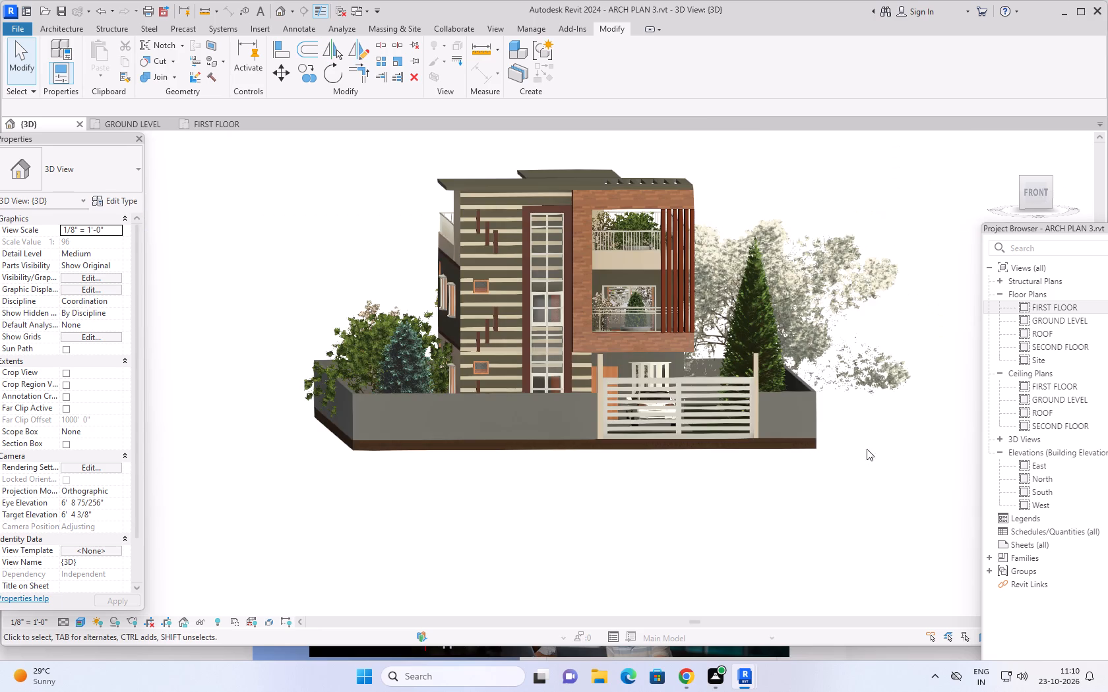
{"action": "middle_click_drag", "start_coordinate": [866, 444], "coordinate": [812, 412]}
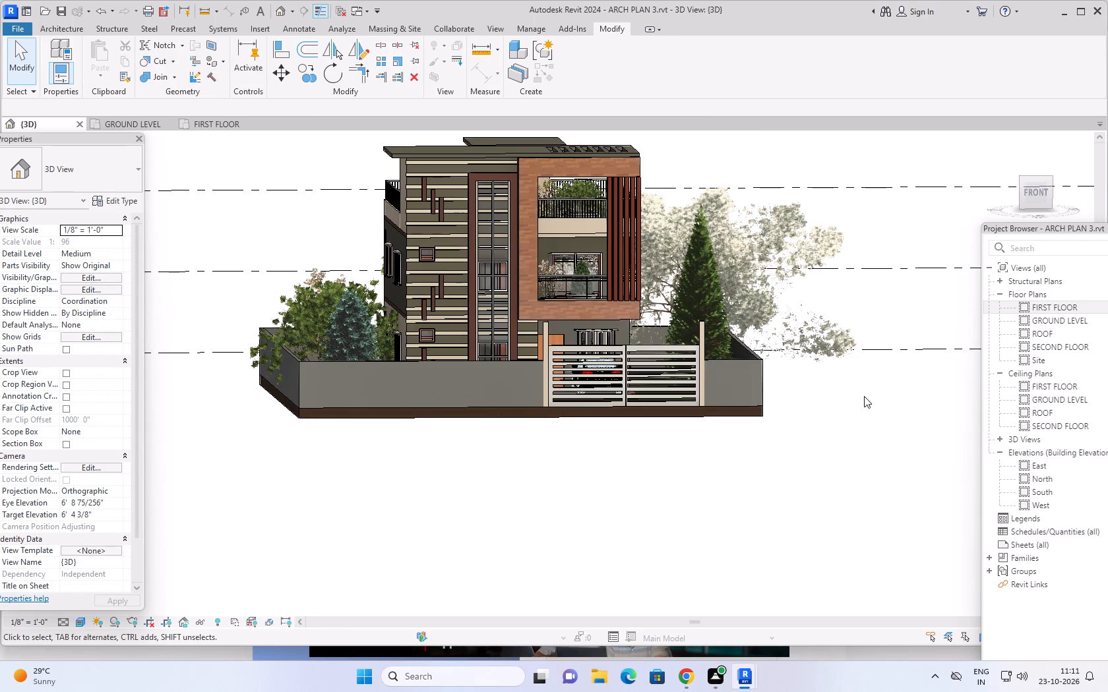
{"action": "middle_click_drag", "start_coordinate": [861, 386], "coordinate": [802, 373]}
{"action": "scroll", "coordinate": [802, 373], "scroll_direction": "down", "scroll_amount": 2}
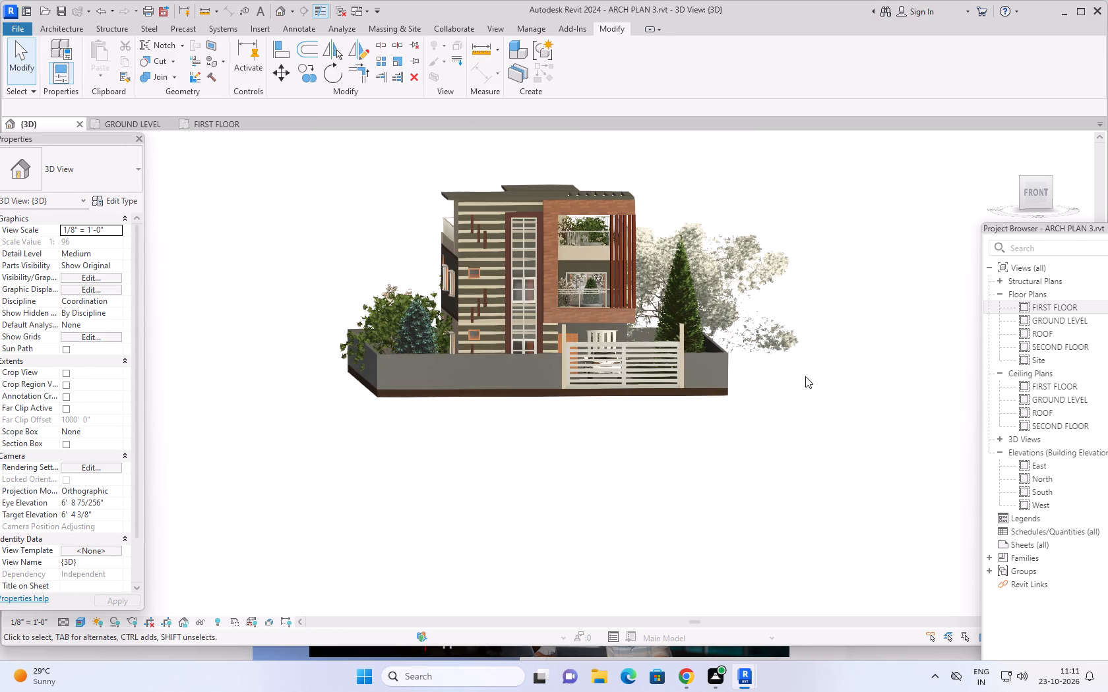
{"action": "middle_click_drag", "start_coordinate": [704, 427], "coordinate": [735, 427]}
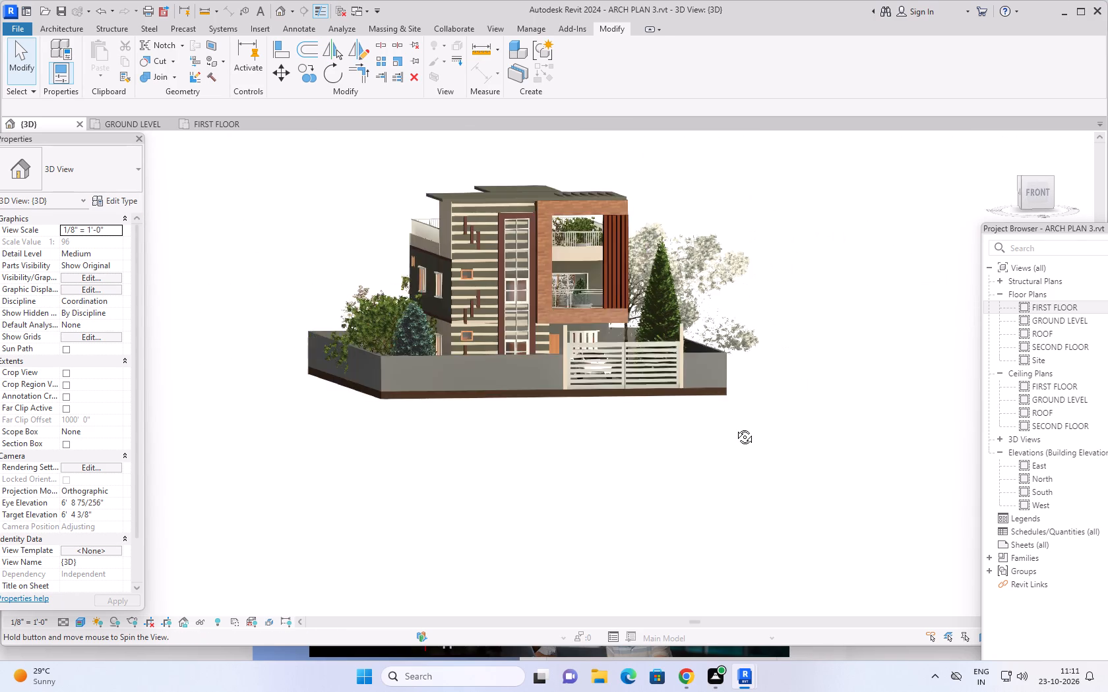
{"action": "middle_click_drag", "start_coordinate": [735, 427], "coordinate": [782, 436]}
{"action": "scroll", "coordinate": [661, 409], "scroll_direction": "up", "scroll_amount": 2}
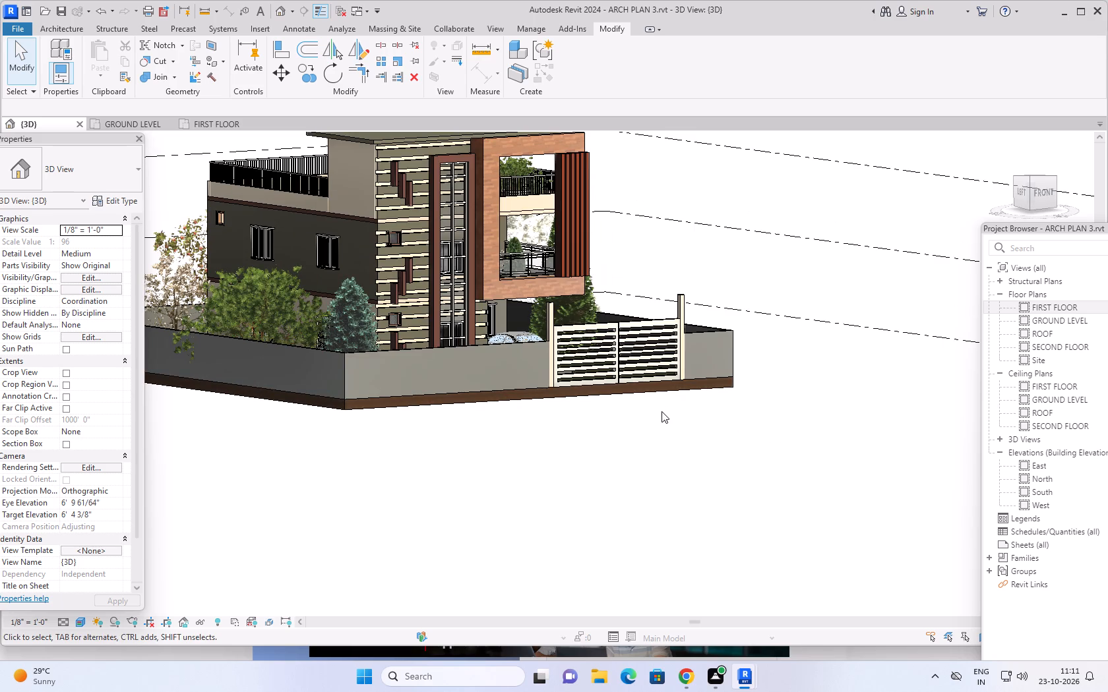
{"action": "scroll", "coordinate": [670, 414], "scroll_direction": "down", "scroll_amount": 2}
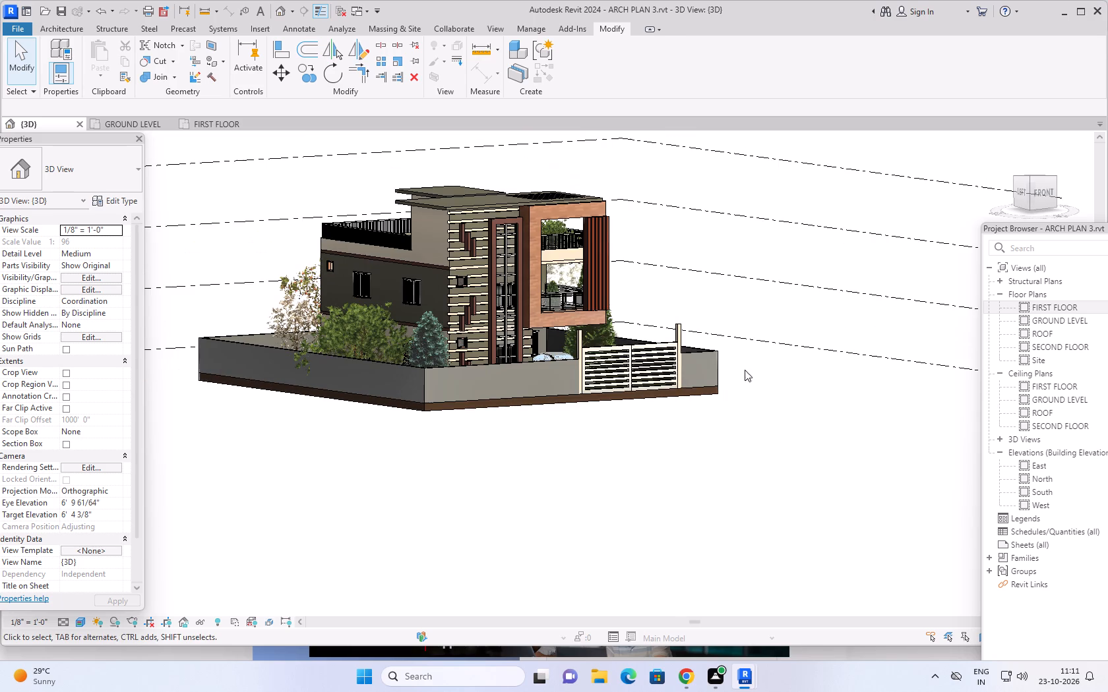
{"action": "middle_click_drag", "start_coordinate": [773, 367], "coordinate": [705, 427], "text": "shift"}
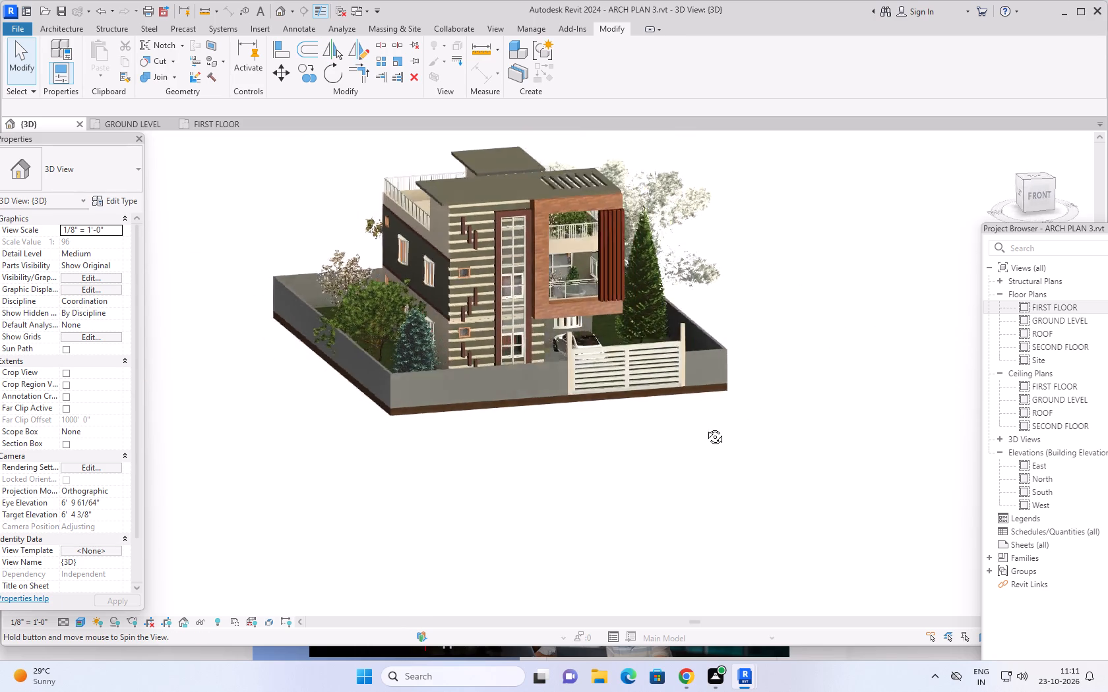
{"action": "middle_click_drag", "start_coordinate": [705, 427], "coordinate": [751, 403], "text": "shift"}
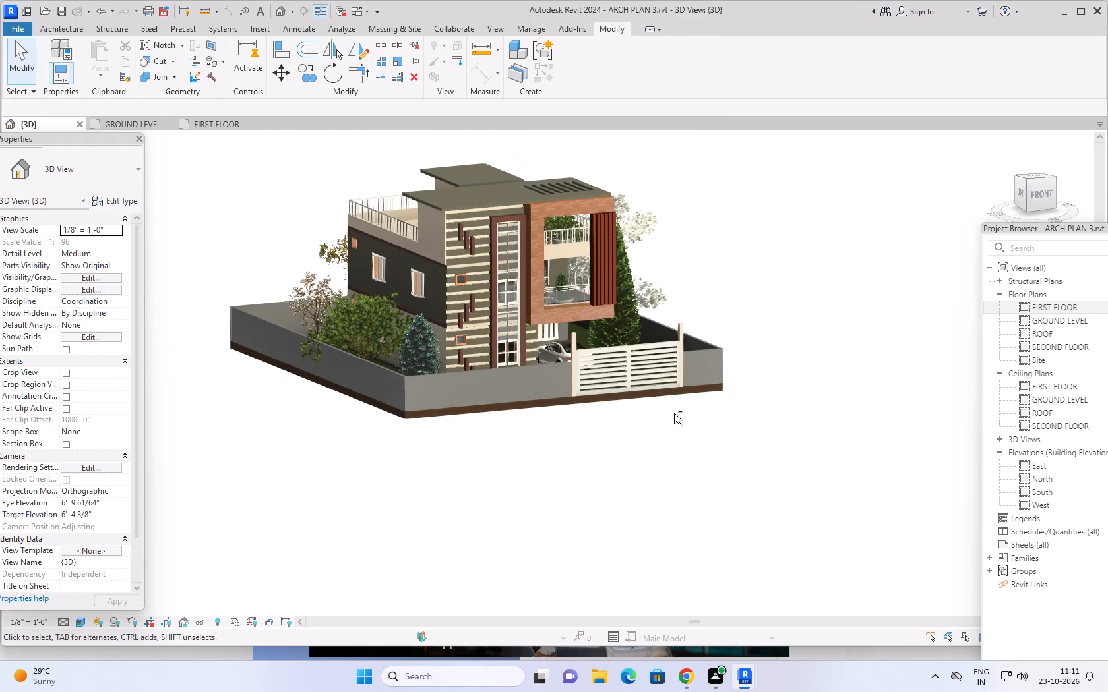
{"action": "scroll", "coordinate": [673, 413], "scroll_direction": "up", "scroll_amount": 2}
{"action": "middle_click_drag", "start_coordinate": [749, 395], "coordinate": [671, 465], "text": "shift"}
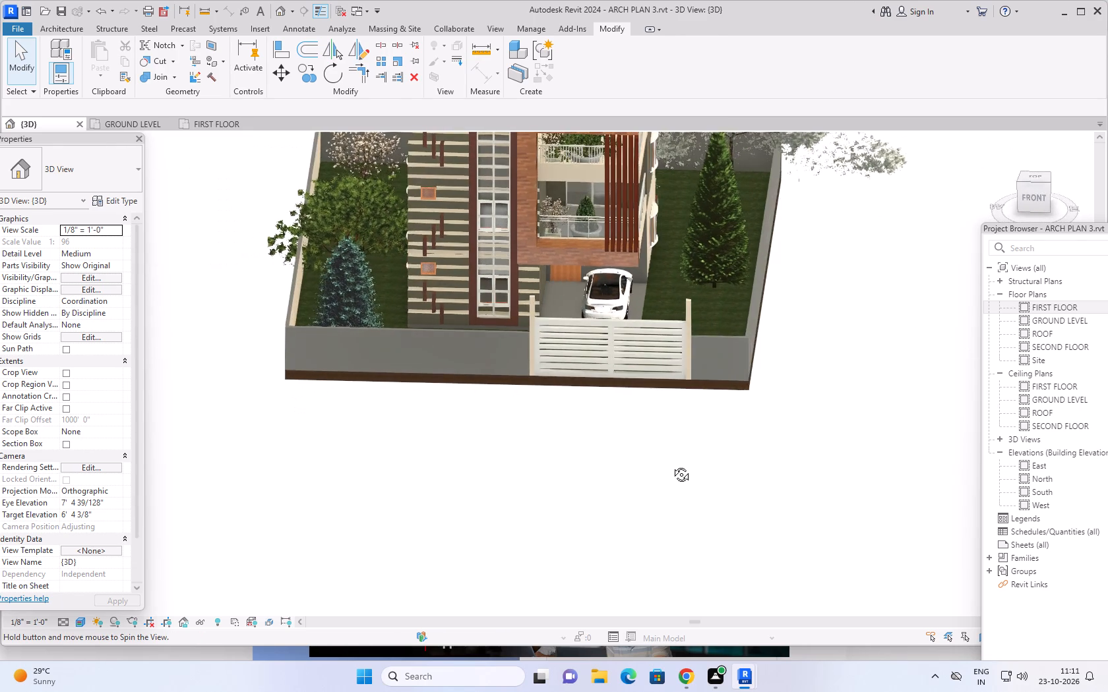
{"action": "middle_click_drag", "start_coordinate": [671, 465], "coordinate": [676, 457], "text": "shift"}
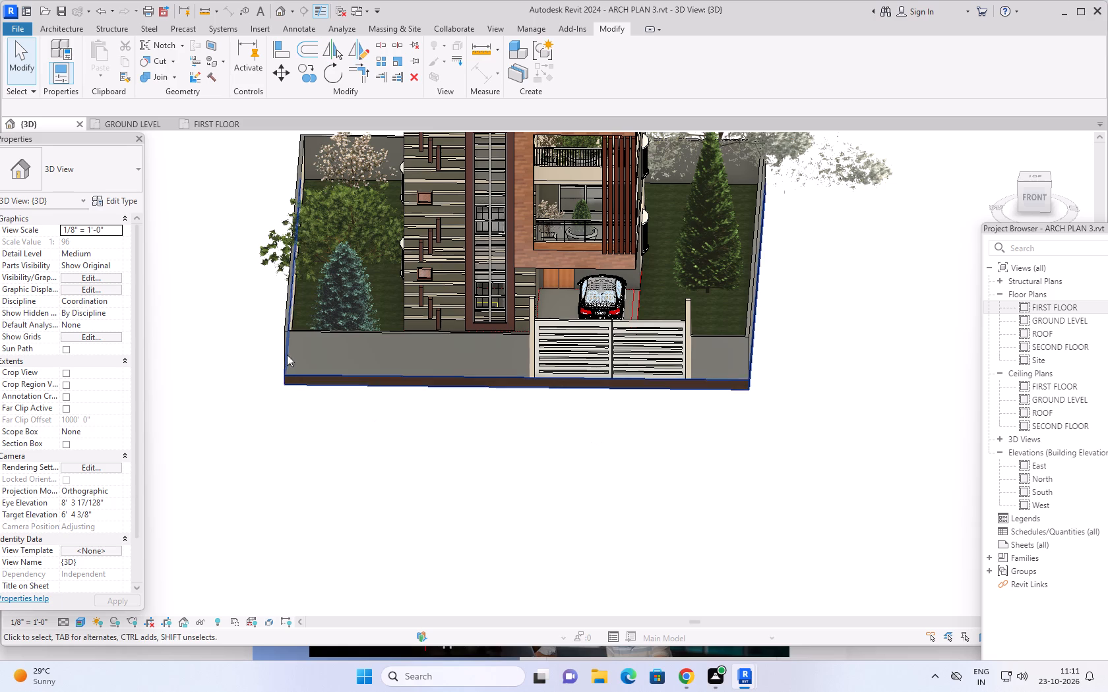
Place a perspective camera on the GROUND LEVEL plan, outside the gate, aimed across the house to beyond the rear compound wall.
{"action": "left_click", "coordinate": [112, 125]}
{"action": "scroll", "coordinate": [587, 351], "scroll_direction": "down", "scroll_amount": 1}
{"action": "middle_click_drag", "start_coordinate": [613, 370], "coordinate": [603, 308]}
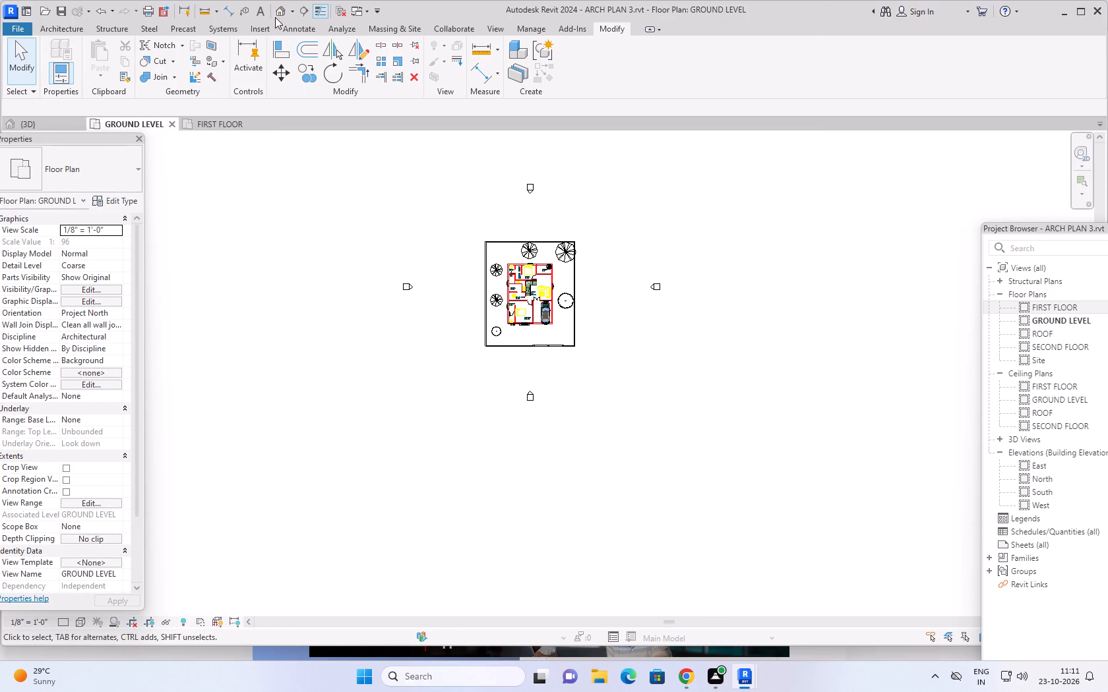
{"action": "left_click", "coordinate": [290, 9]}
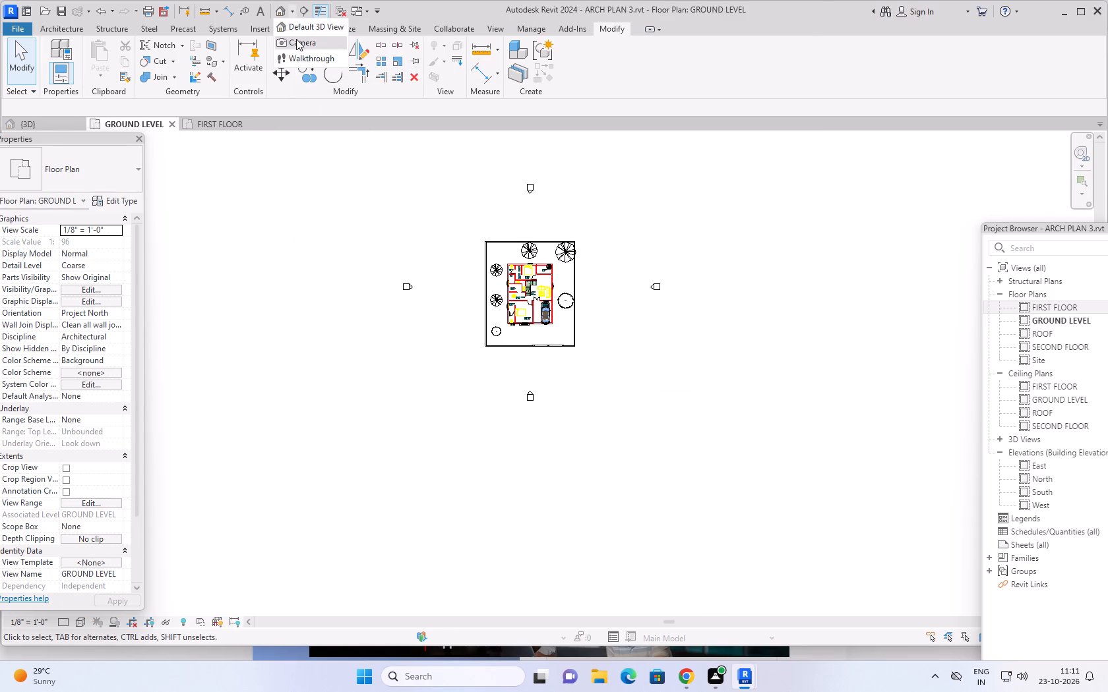
{"action": "left_click", "coordinate": [296, 39]}
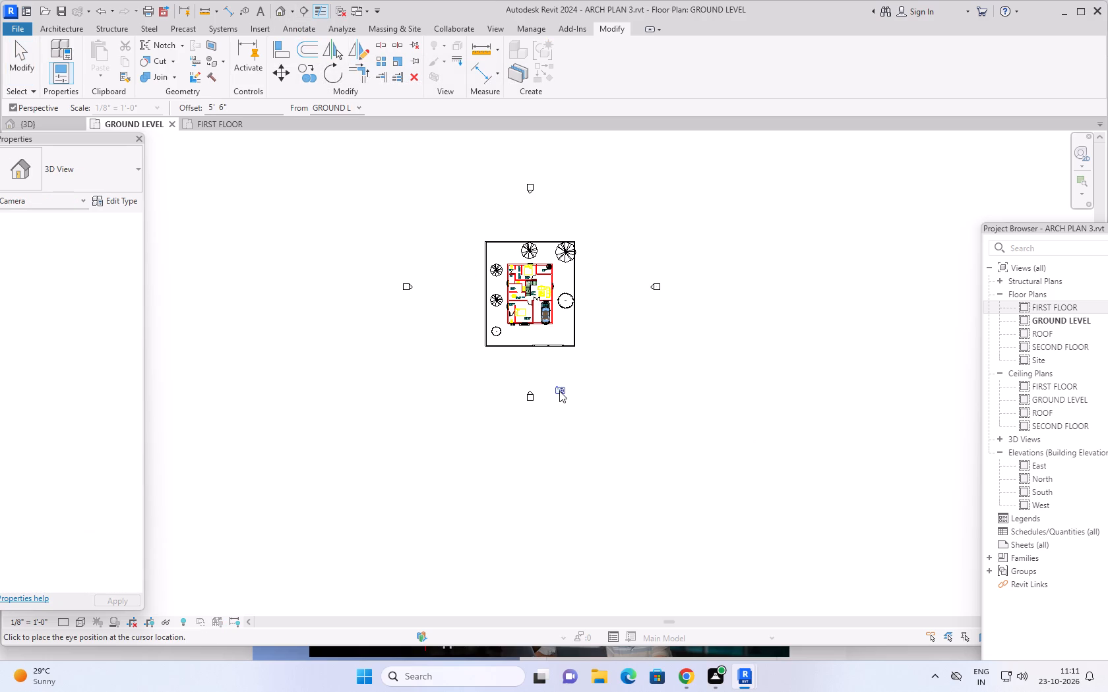
{"action": "scroll", "coordinate": [559, 391], "scroll_direction": "up", "scroll_amount": 1}
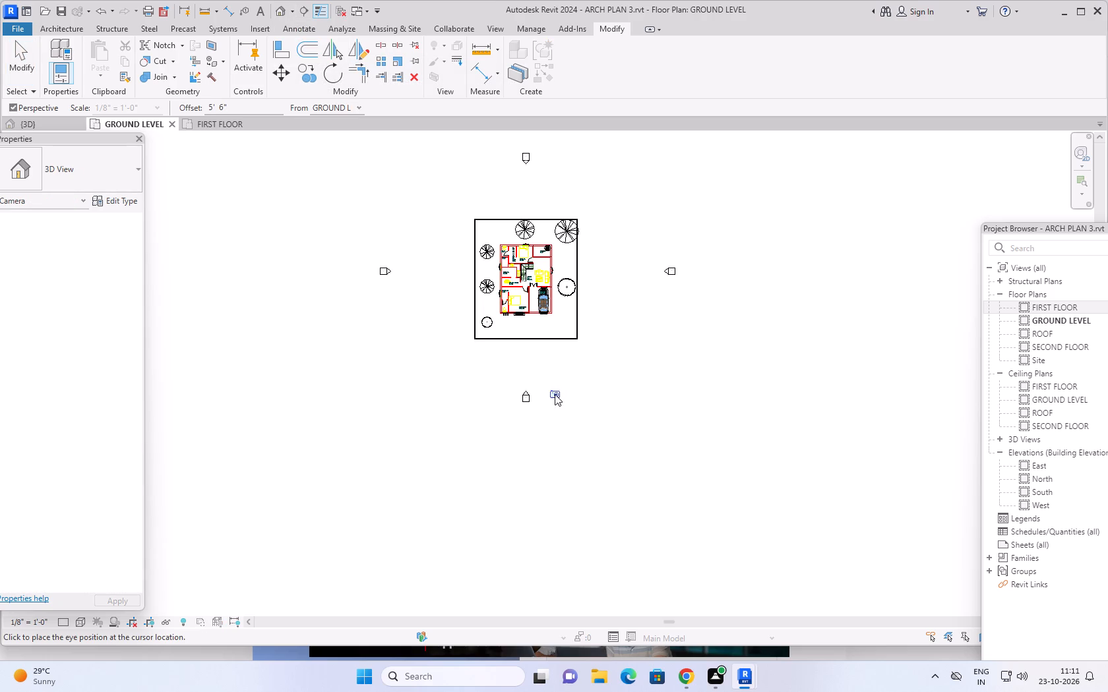
{"action": "left_click", "coordinate": [555, 395]}
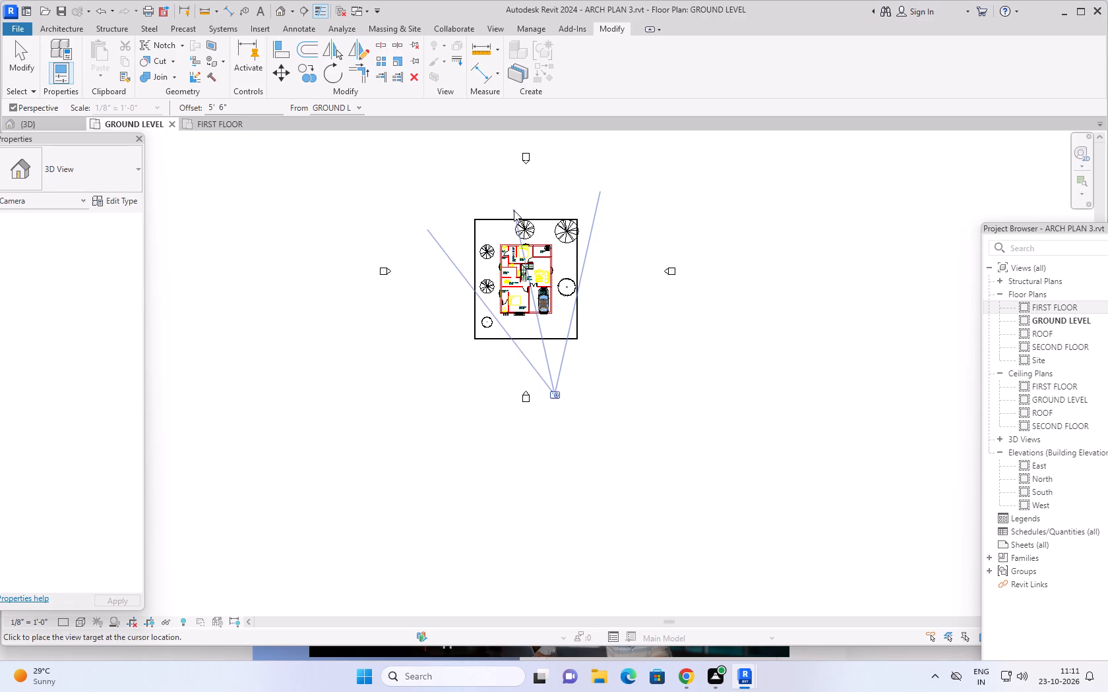
{"action": "left_click", "coordinate": [514, 210]}
Enlarge the camera view's crop region upward past the roof and outward on both sides to frame the house.
{"action": "scroll", "coordinate": [689, 362], "scroll_direction": "down", "scroll_amount": 2}
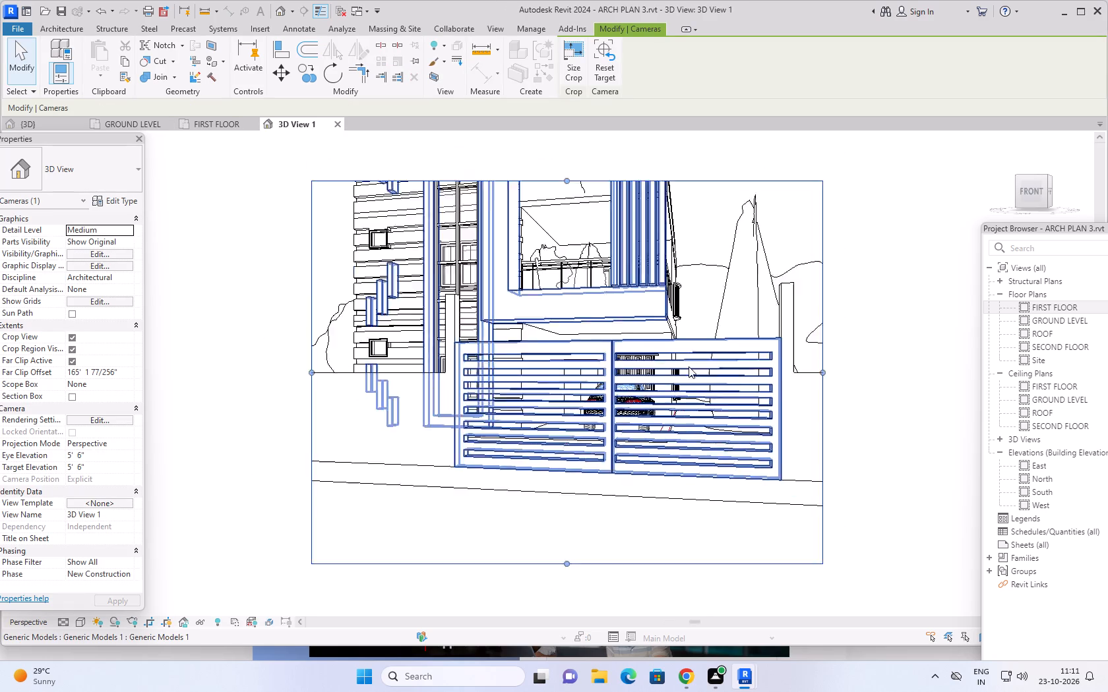
{"action": "scroll", "coordinate": [689, 366], "scroll_direction": "down", "scroll_amount": 4}
{"action": "middle_click_drag", "start_coordinate": [792, 310], "coordinate": [733, 389]}
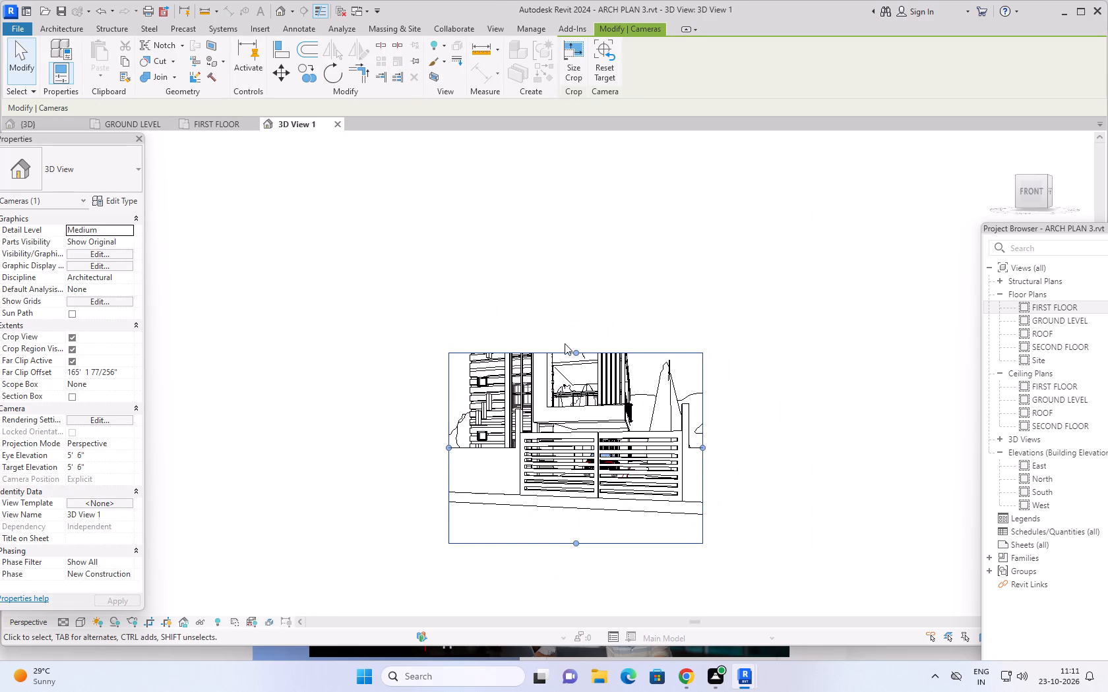
{"action": "left_click_drag", "start_coordinate": [575, 352], "coordinate": [574, 256]}
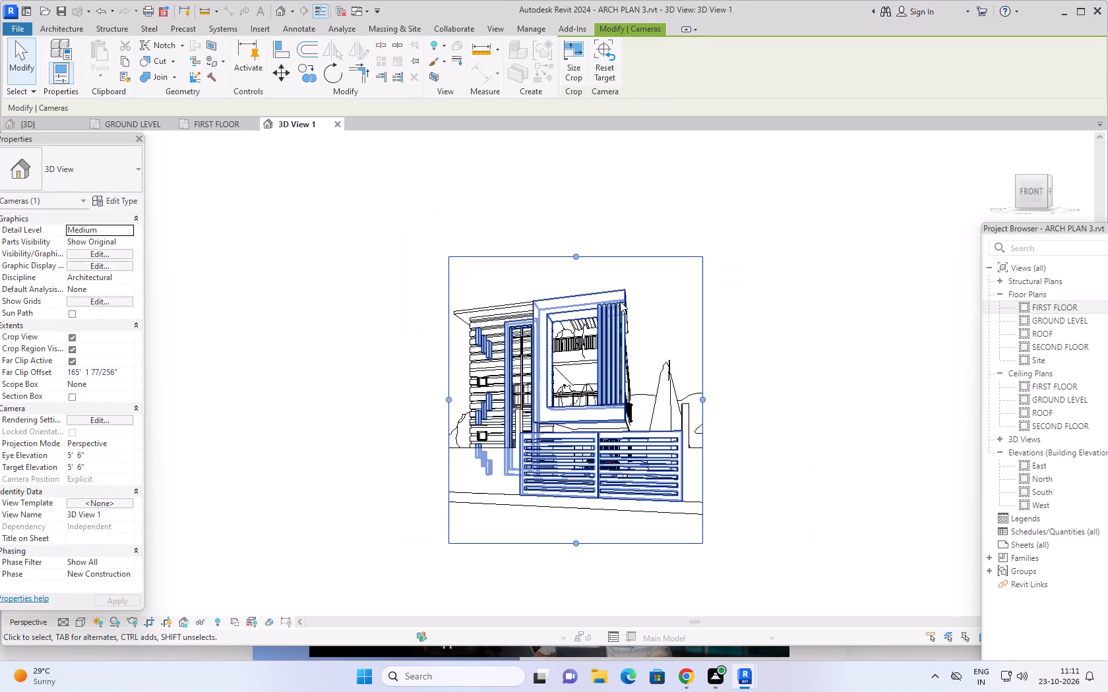
{"action": "left_click_drag", "start_coordinate": [703, 396], "coordinate": [731, 395]}
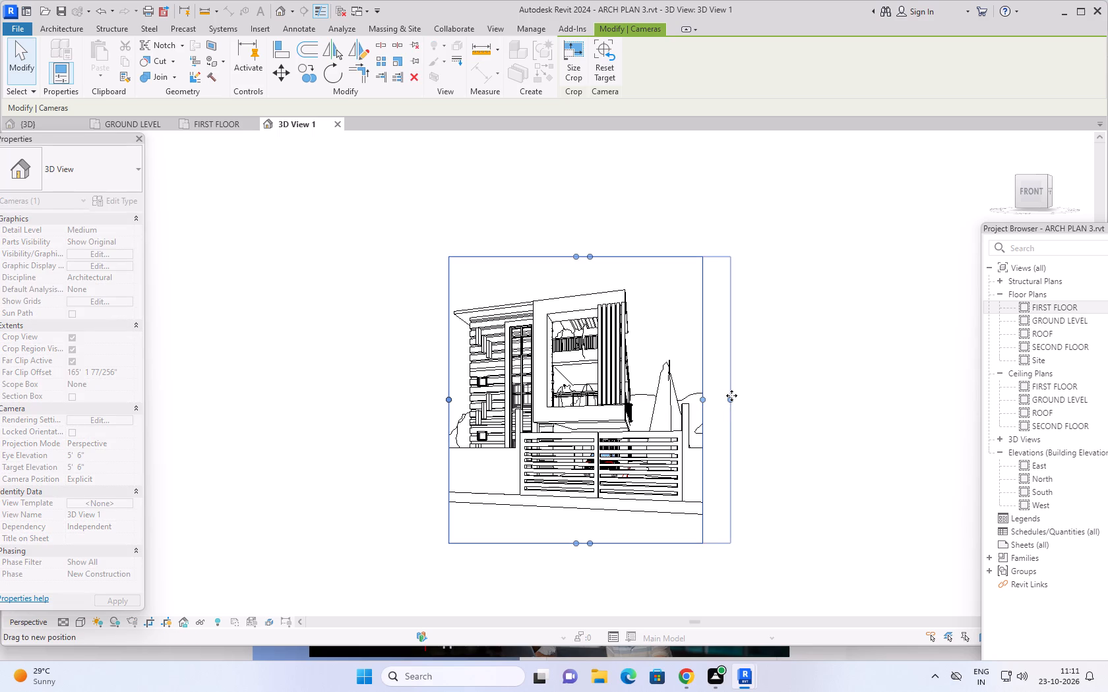
{"action": "left_click_drag", "start_coordinate": [731, 395], "coordinate": [737, 395]}
{"action": "left_click_drag", "start_coordinate": [449, 399], "coordinate": [445, 399]}
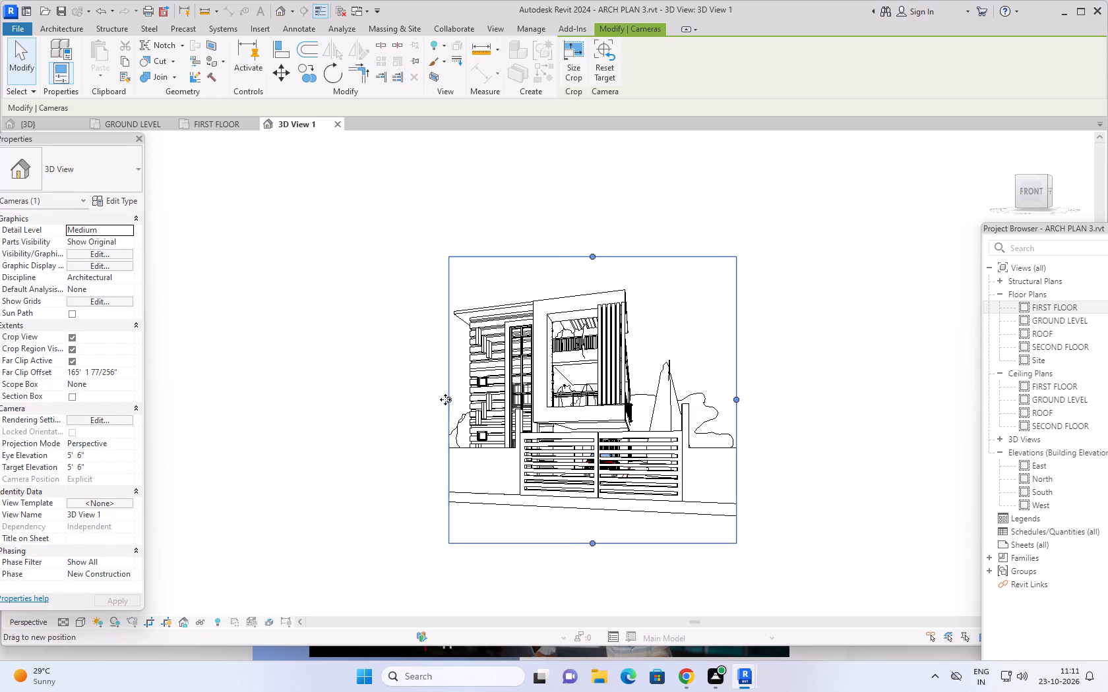
{"action": "left_click_drag", "start_coordinate": [445, 399], "coordinate": [412, 399]}
Widen the camera view's crop region on both sides until the full length of the front compound wall is framed.
{"action": "scroll", "coordinate": [784, 413], "scroll_direction": "down", "scroll_amount": 1}
{"action": "middle_click_drag", "start_coordinate": [776, 401], "coordinate": [741, 331]}
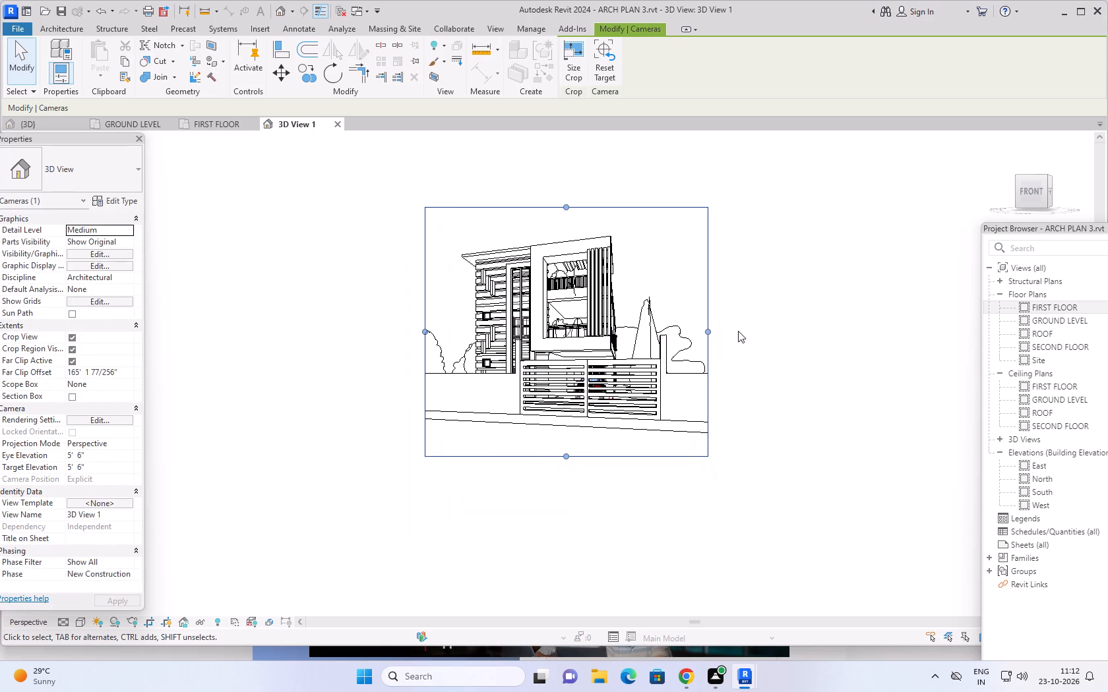
{"action": "left_click_drag", "start_coordinate": [709, 332], "coordinate": [737, 335]}
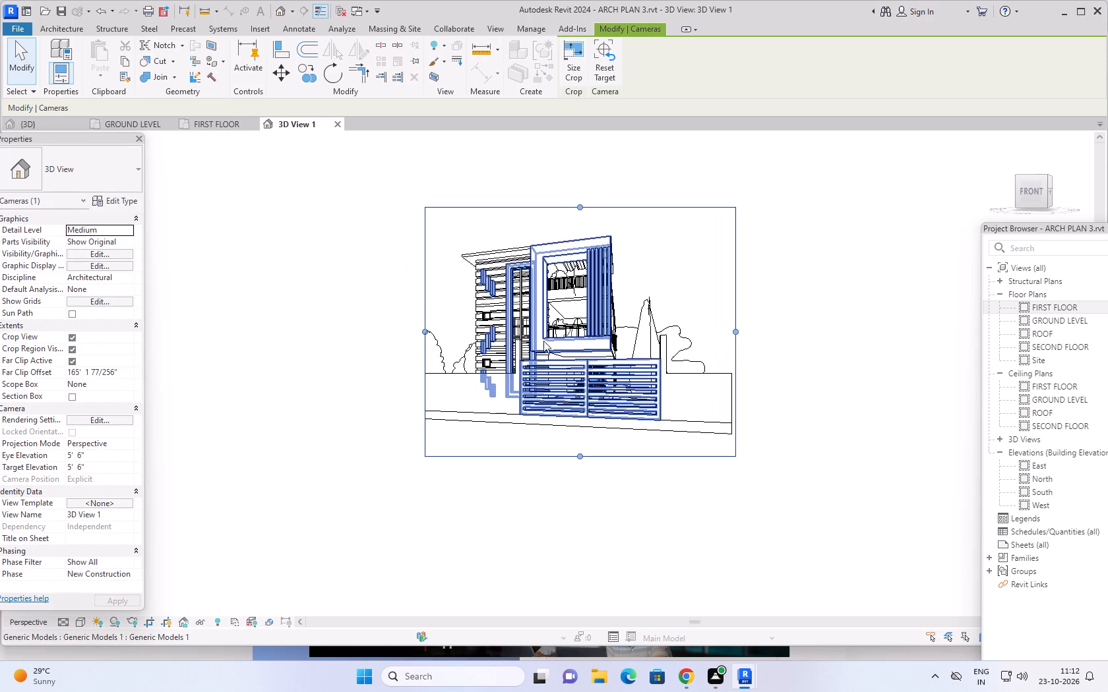
{"action": "left_click_drag", "start_coordinate": [424, 331], "coordinate": [402, 334]}
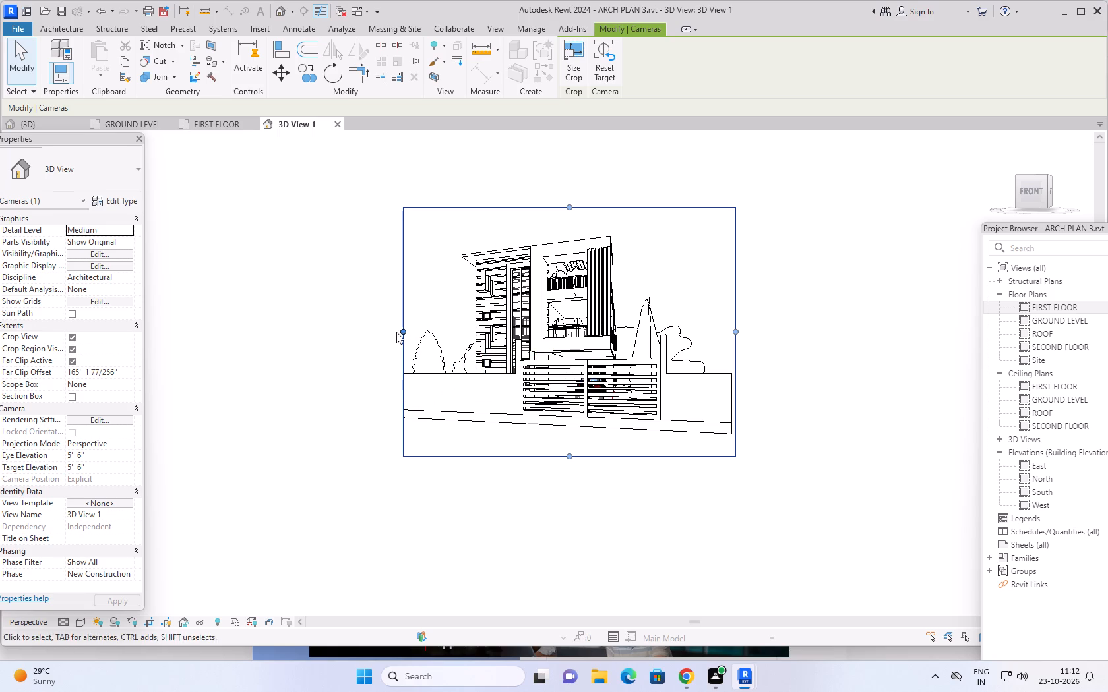
{"action": "left_click_drag", "start_coordinate": [403, 330], "coordinate": [390, 329]}
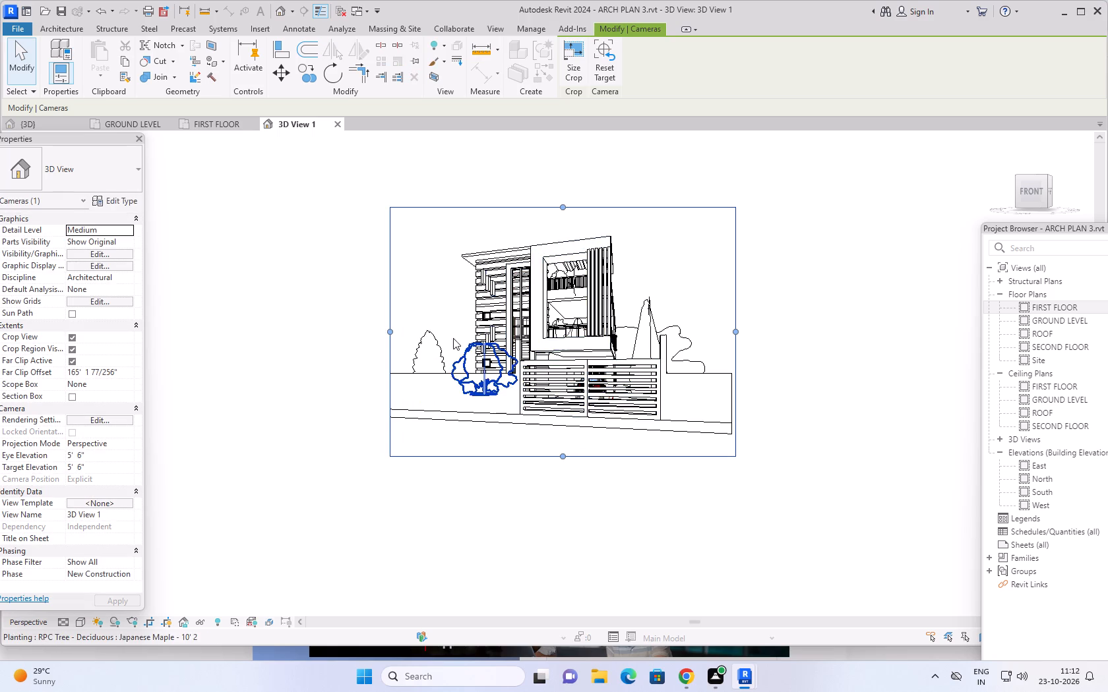
{"action": "left_click_drag", "start_coordinate": [388, 330], "coordinate": [374, 332]}
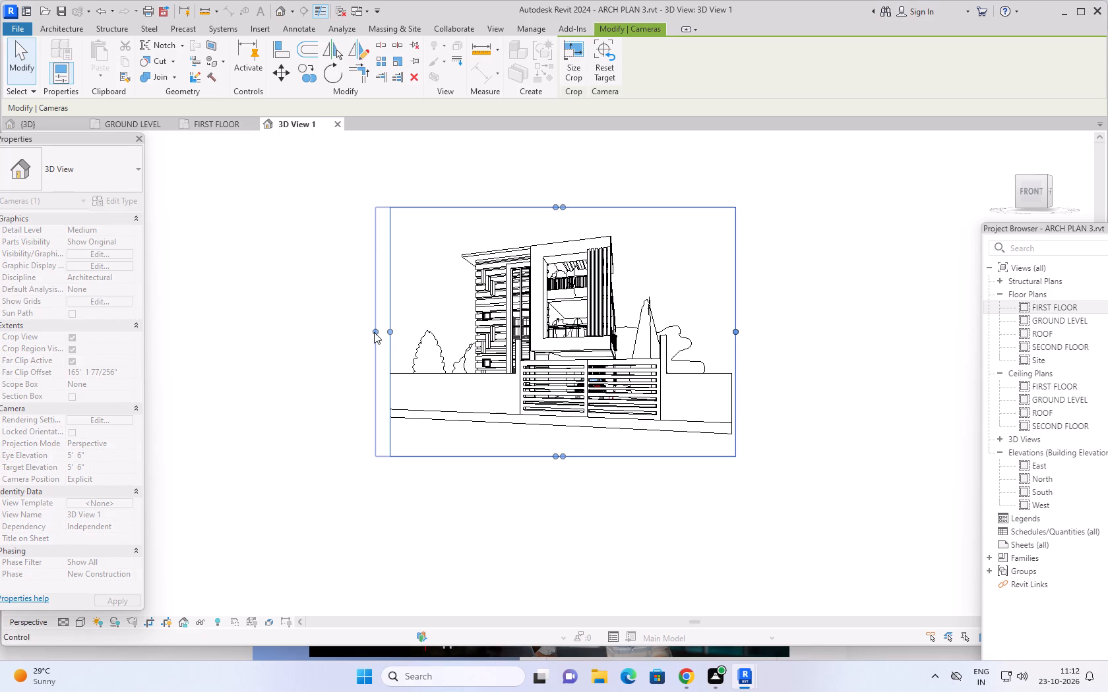
{"action": "left_click_drag", "start_coordinate": [373, 330], "coordinate": [352, 330]}
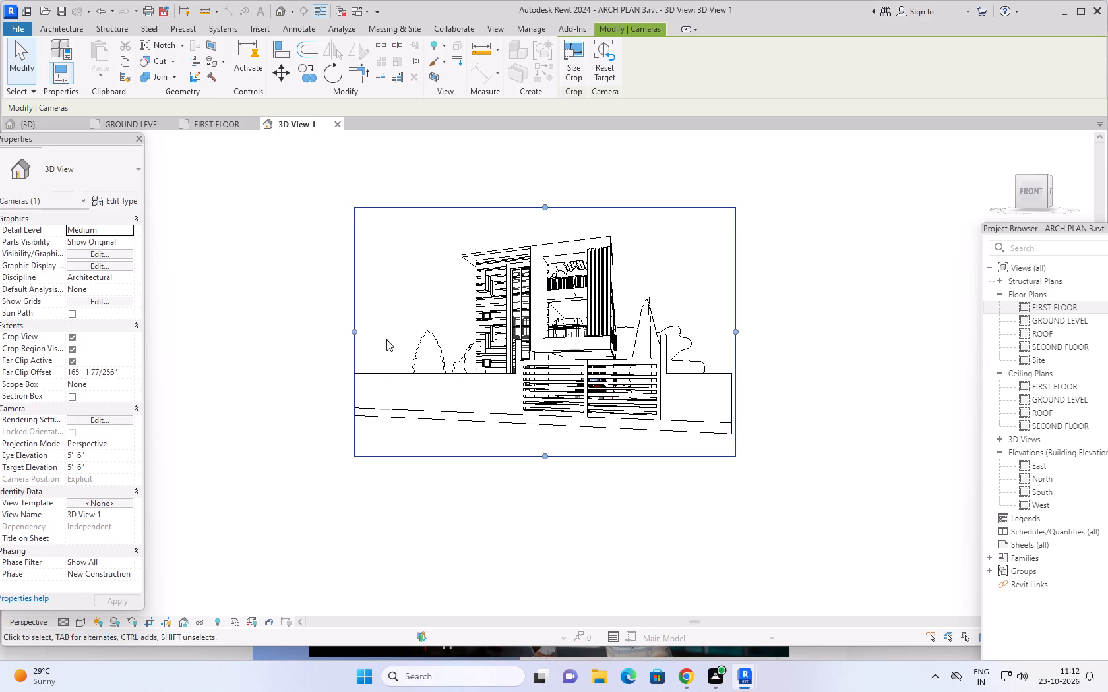
{"action": "left_click_drag", "start_coordinate": [352, 330], "coordinate": [332, 331]}
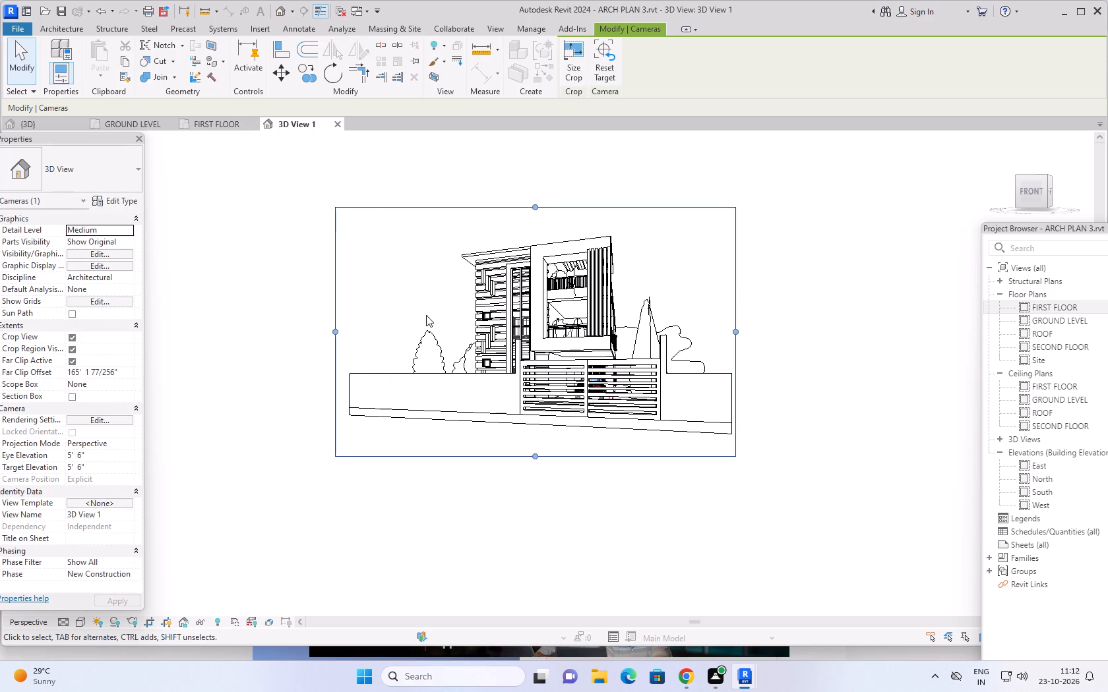
Extend the crop region's top, bottom and gate-side edges to leave more margin around the house and wall.
{"action": "left_click_drag", "start_coordinate": [537, 201], "coordinate": [542, 167]}
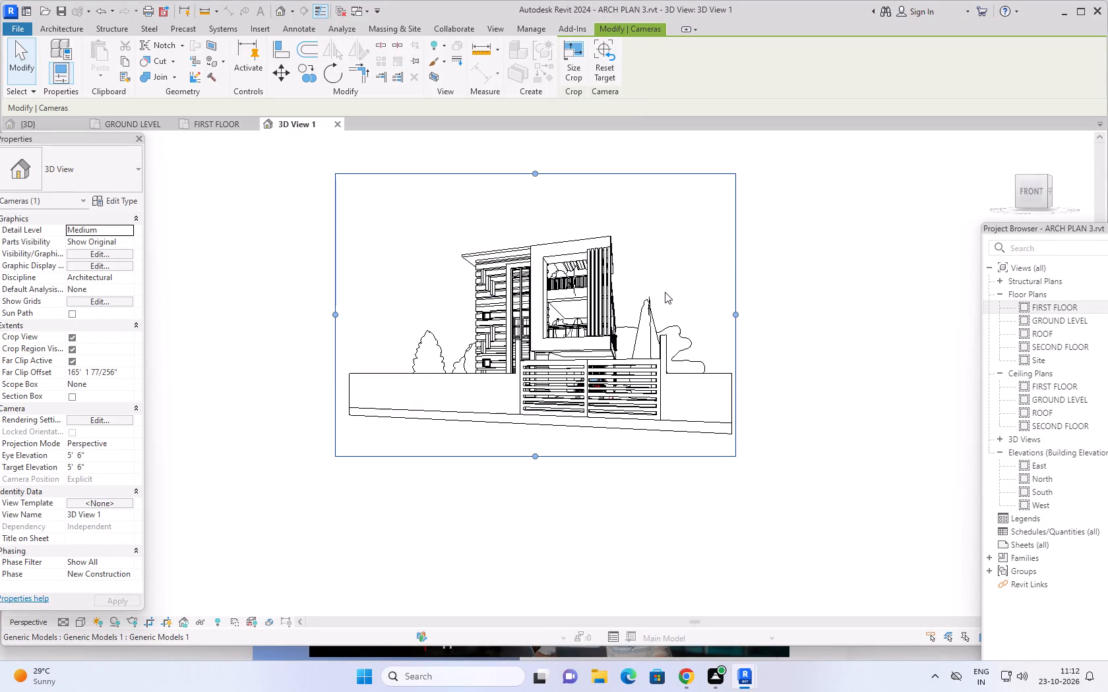
{"action": "middle_click_drag", "start_coordinate": [782, 291], "coordinate": [770, 330]}
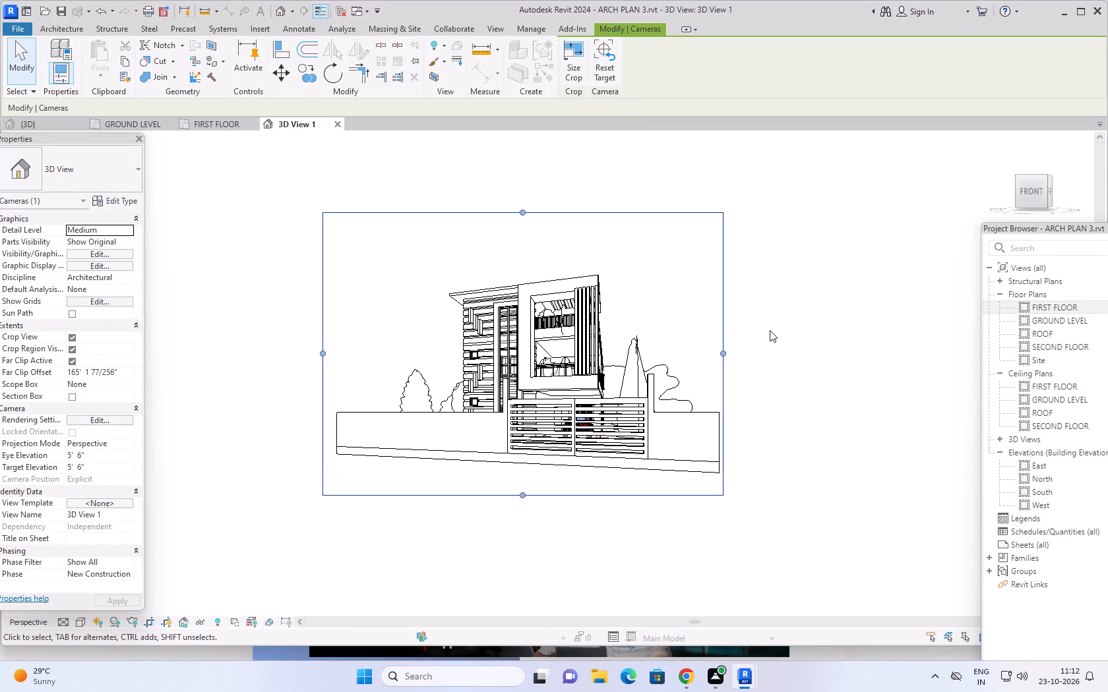
{"action": "scroll", "coordinate": [770, 327], "scroll_direction": "up", "scroll_amount": 1}
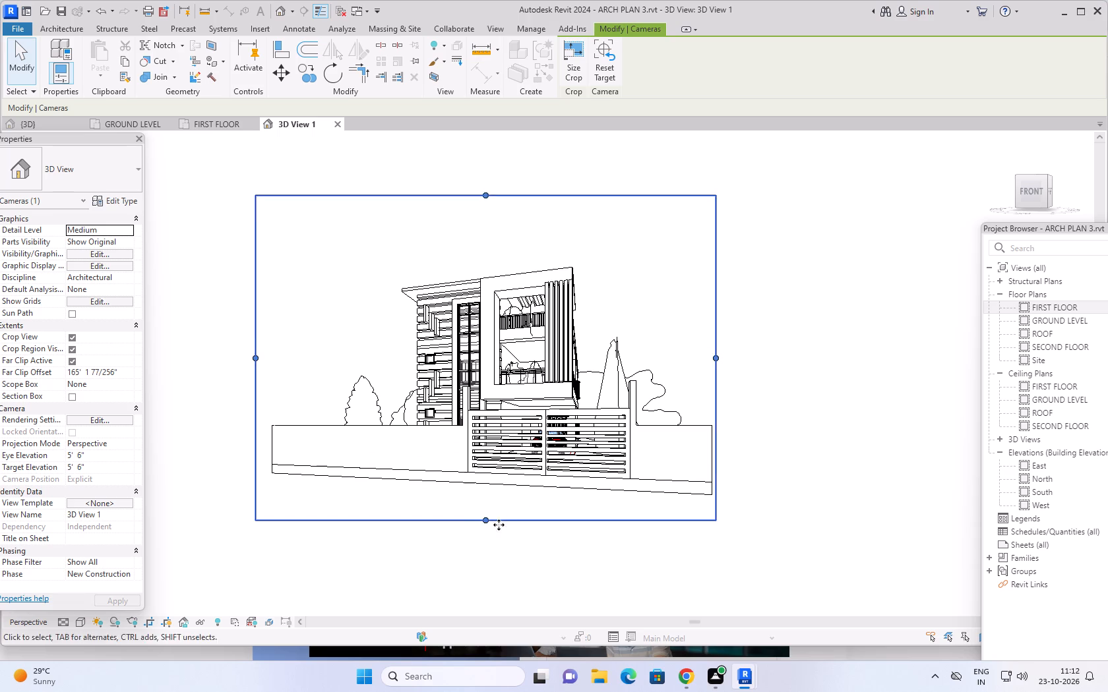
{"action": "left_click_drag", "start_coordinate": [482, 519], "coordinate": [481, 528]}
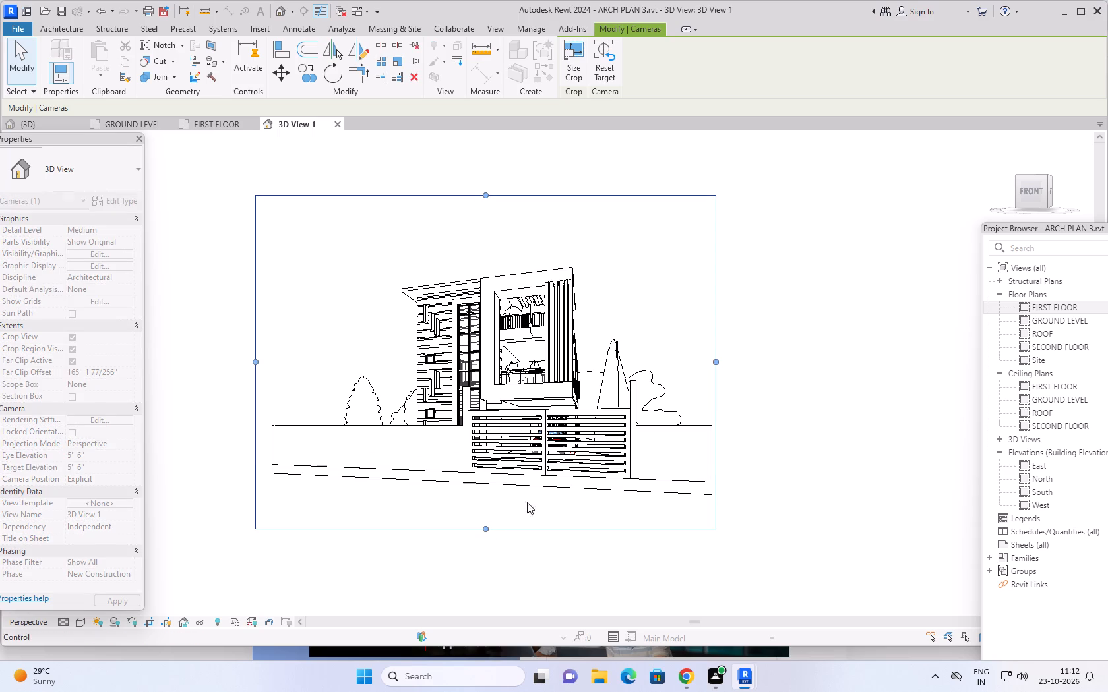
{"action": "left_click_drag", "start_coordinate": [717, 359], "coordinate": [718, 358]}
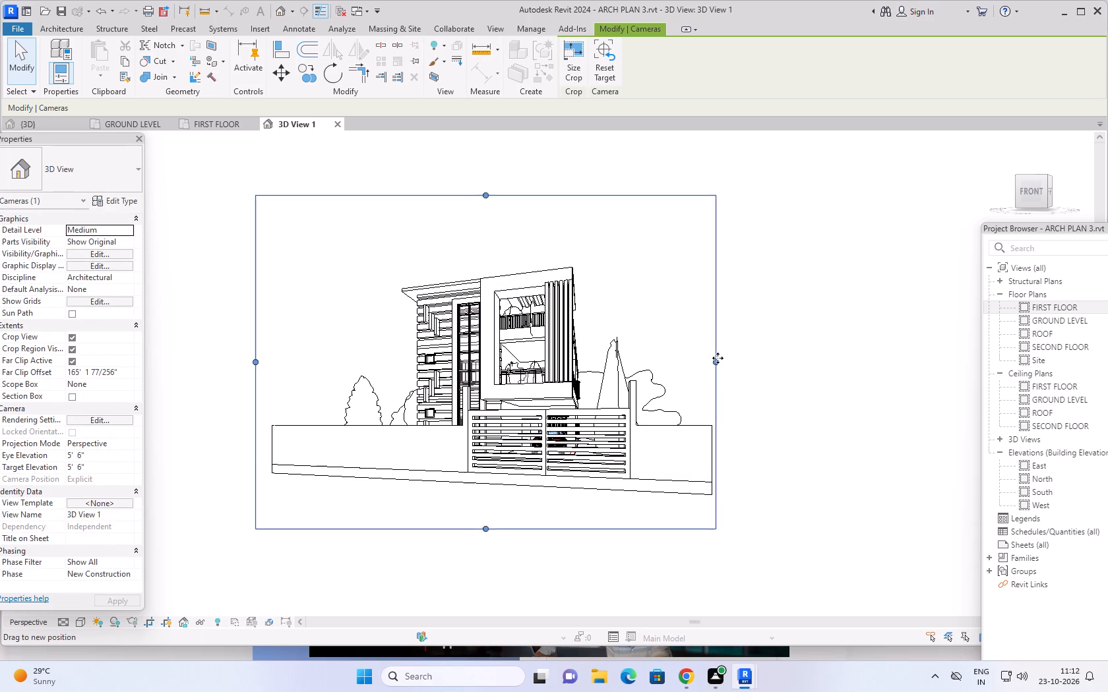
{"action": "left_click_drag", "start_coordinate": [718, 358], "coordinate": [731, 353]}
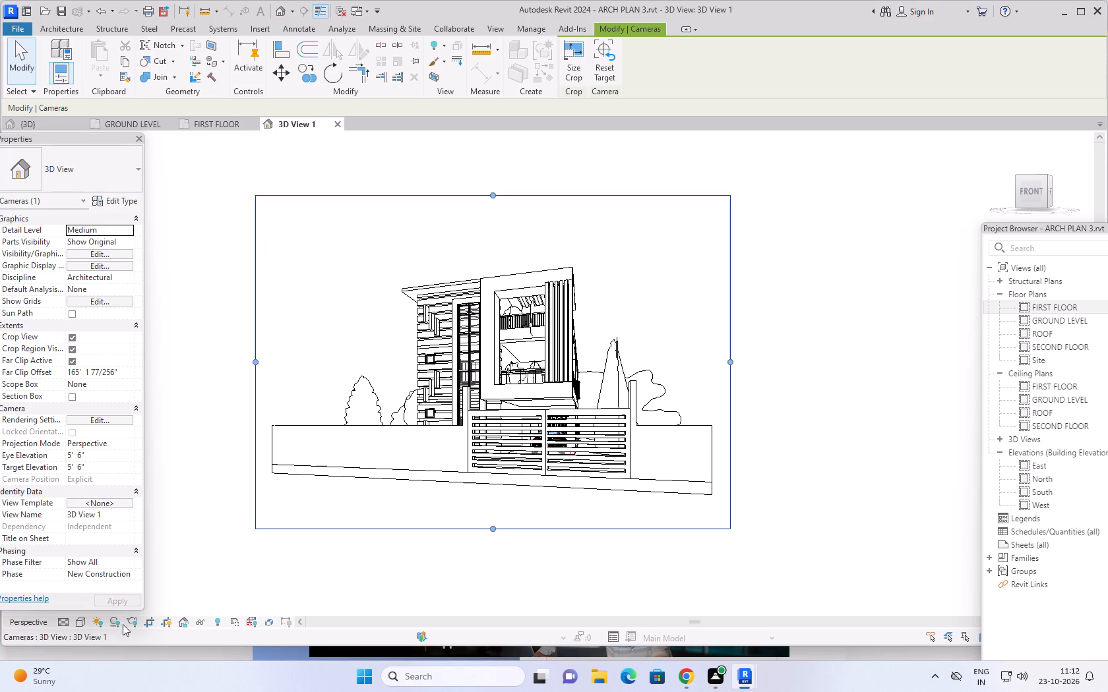
Set the camera view's detail level to Fine and its visual style to Realistic.
{"action": "left_click", "coordinate": [66, 623]}
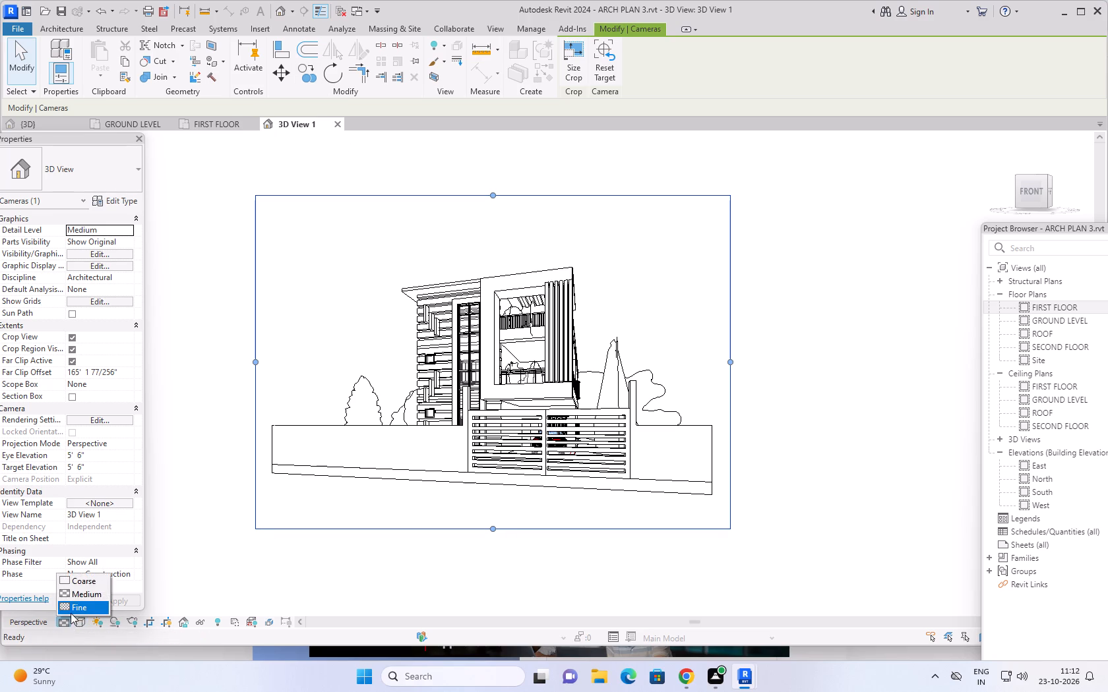
{"action": "left_click", "coordinate": [75, 608]}
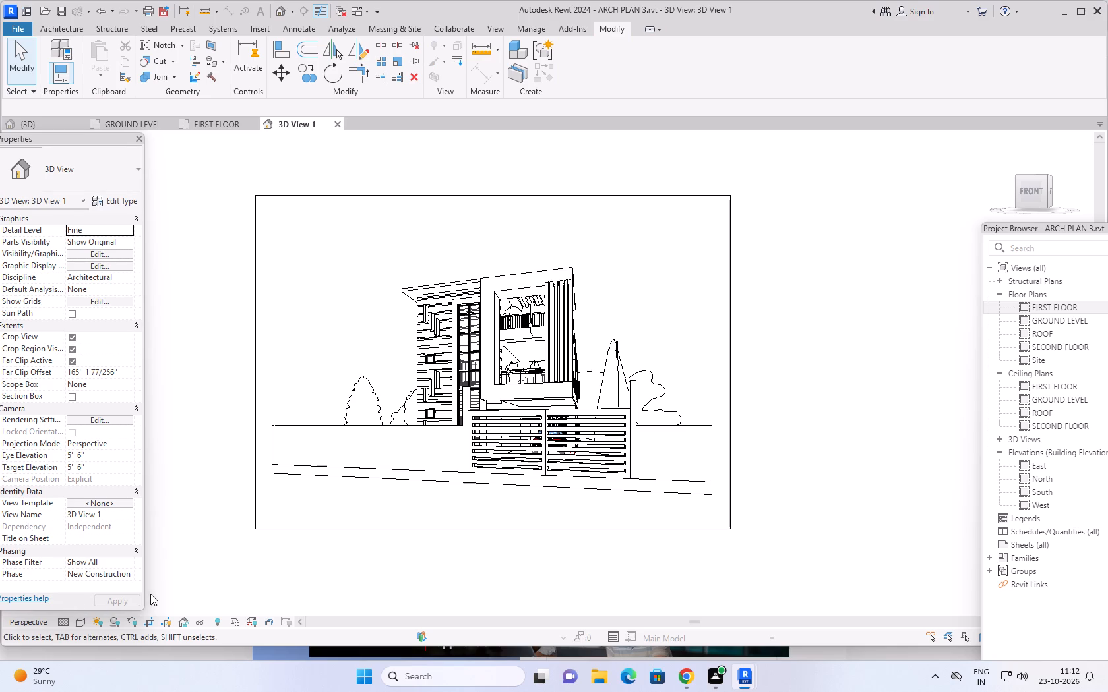
{"action": "left_click", "coordinate": [83, 620]}
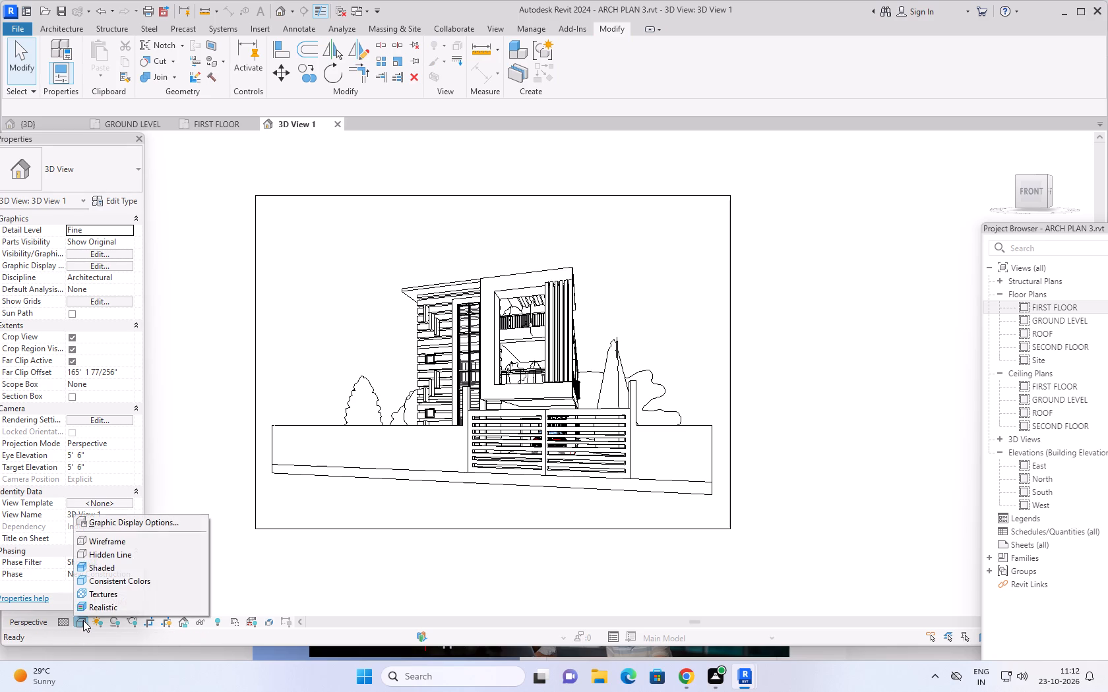
{"action": "left_click", "coordinate": [100, 609]}
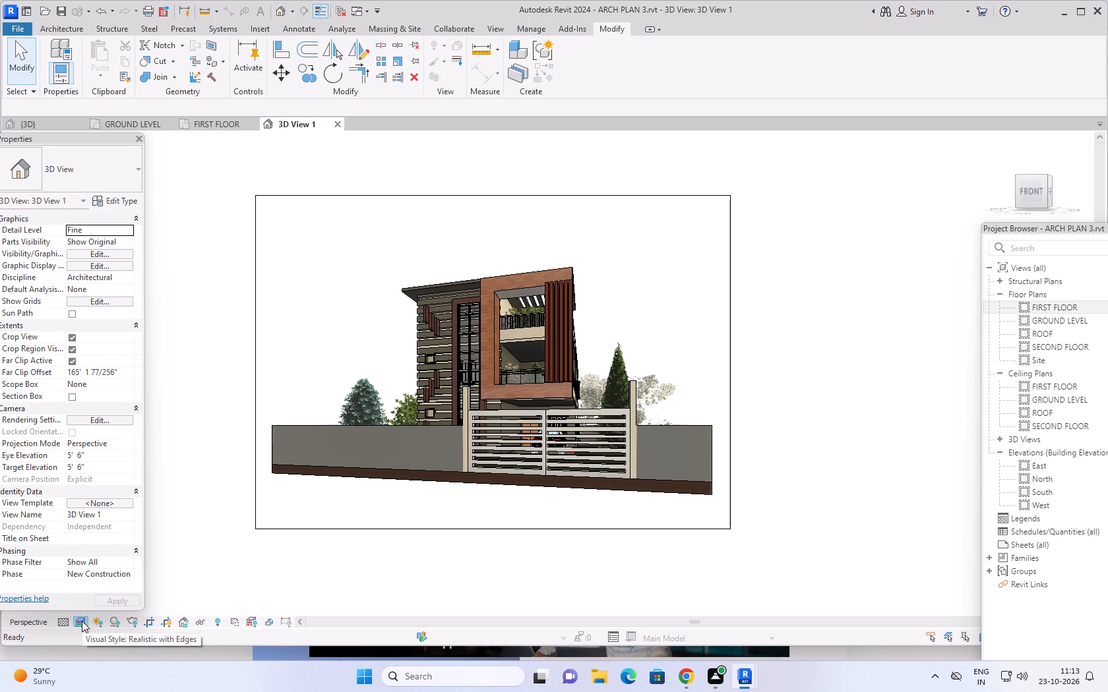
Set the camera view's background to Sky in the Graphic Display Options and apply it.
{"action": "left_click", "coordinate": [82, 623]}
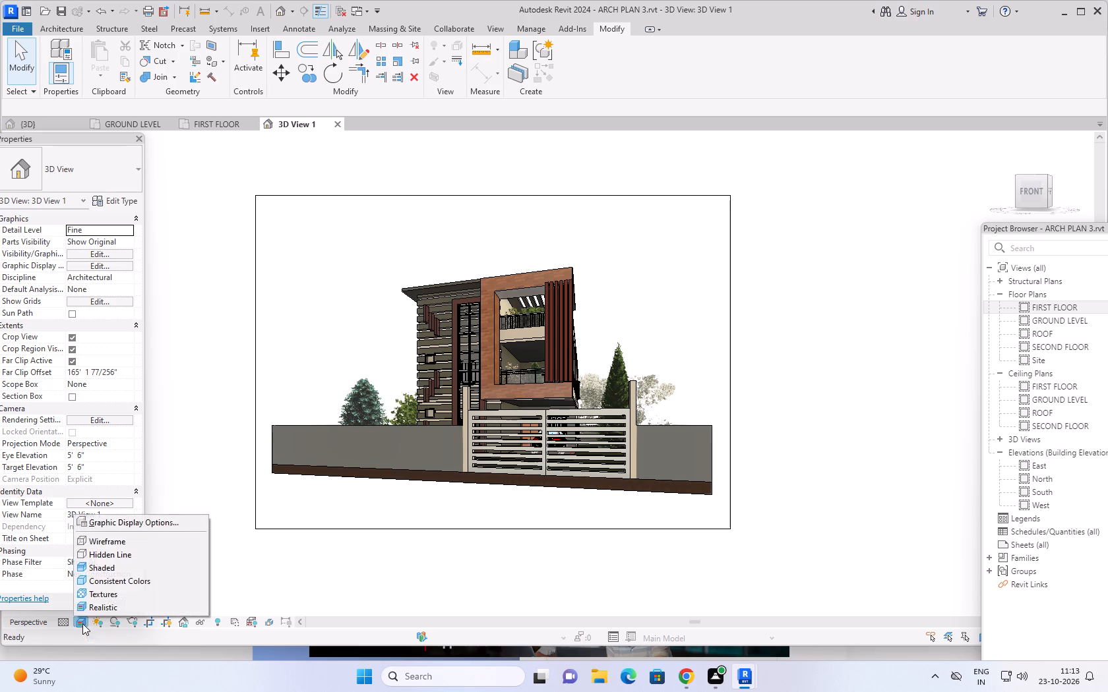
{"action": "left_click", "coordinate": [123, 525]}
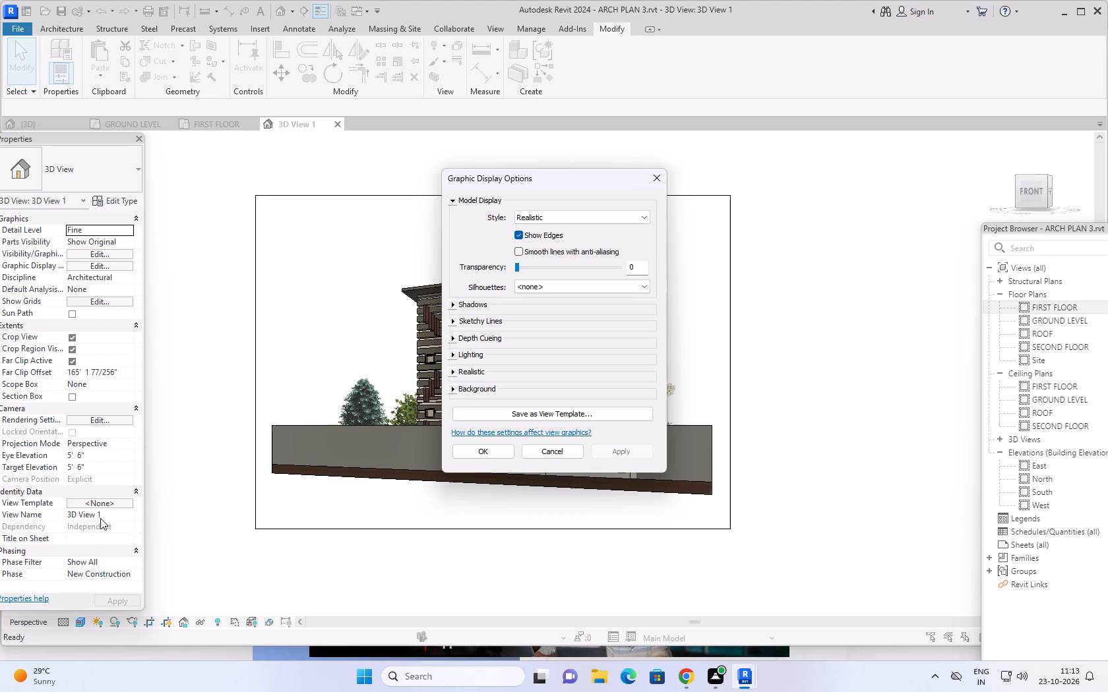
{"action": "left_click", "coordinate": [80, 623]}
{"action": "left_click", "coordinate": [453, 389]}
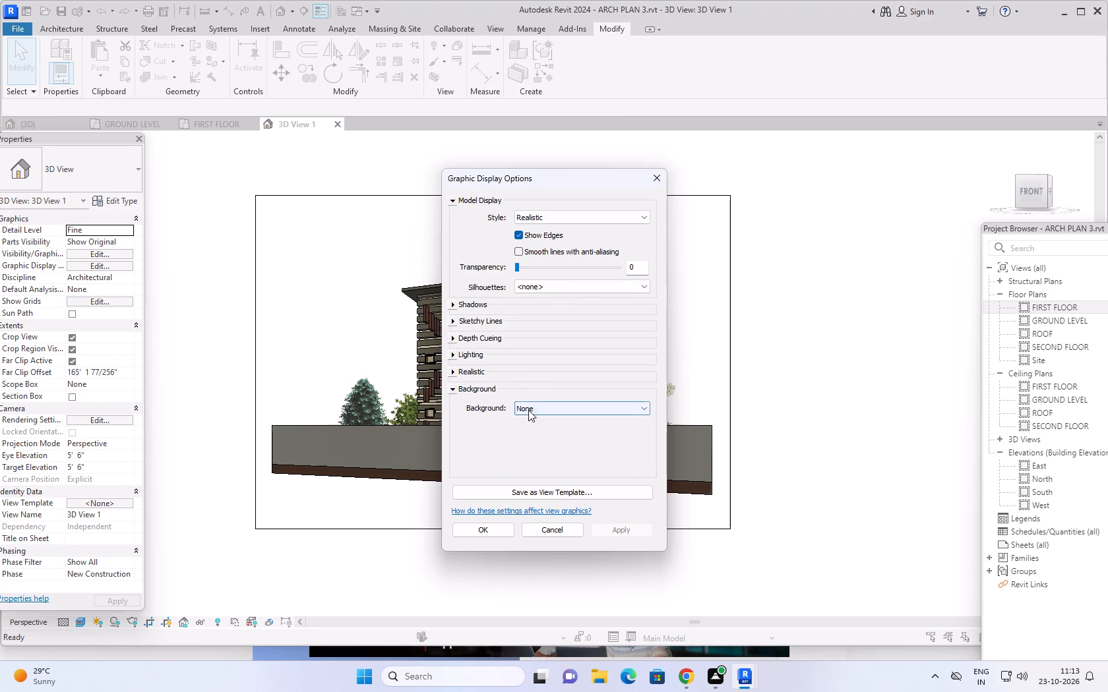
{"action": "left_click", "coordinate": [528, 410]}
{"action": "left_click", "coordinate": [532, 428]}
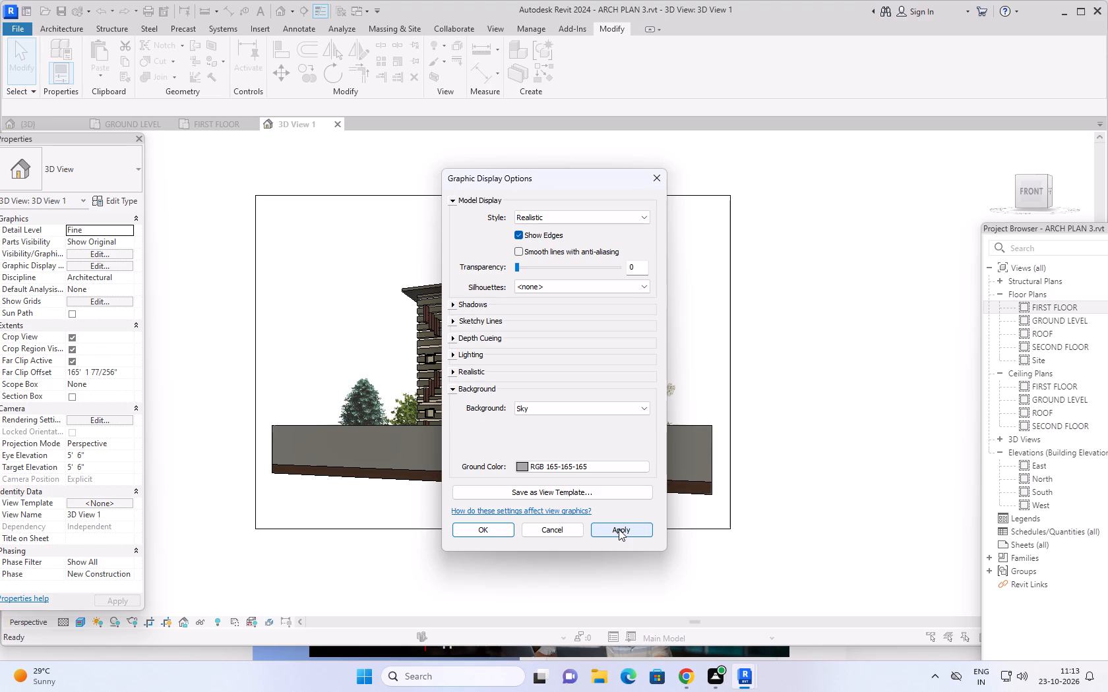
{"action": "left_click", "coordinate": [619, 529]}
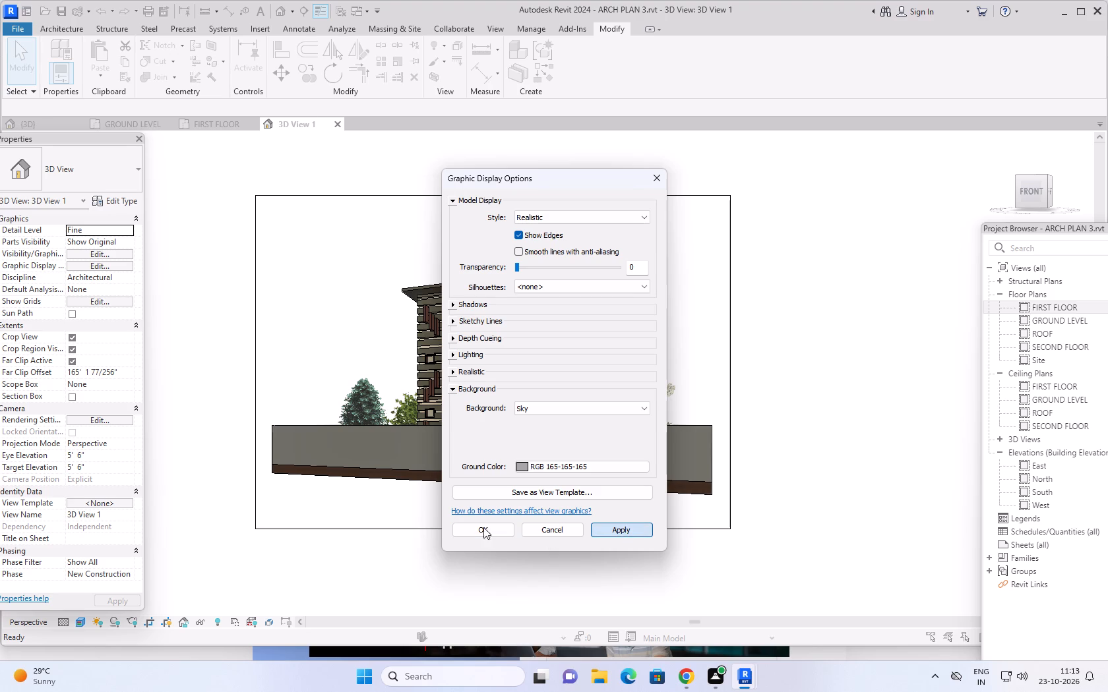
{"action": "left_click", "coordinate": [479, 531]}
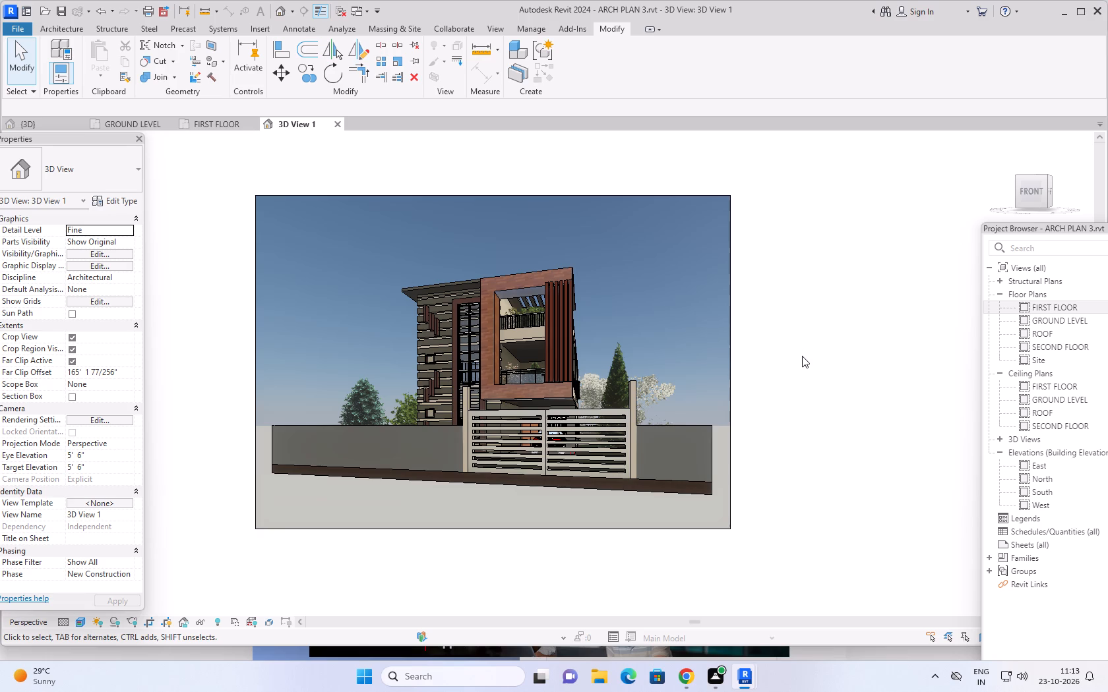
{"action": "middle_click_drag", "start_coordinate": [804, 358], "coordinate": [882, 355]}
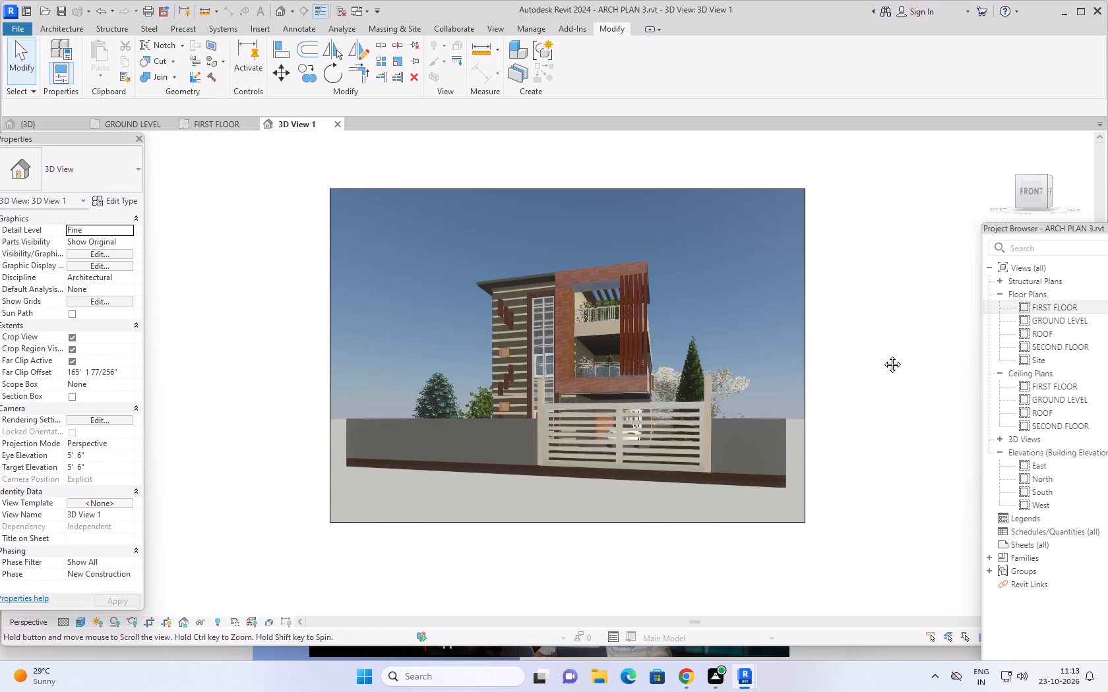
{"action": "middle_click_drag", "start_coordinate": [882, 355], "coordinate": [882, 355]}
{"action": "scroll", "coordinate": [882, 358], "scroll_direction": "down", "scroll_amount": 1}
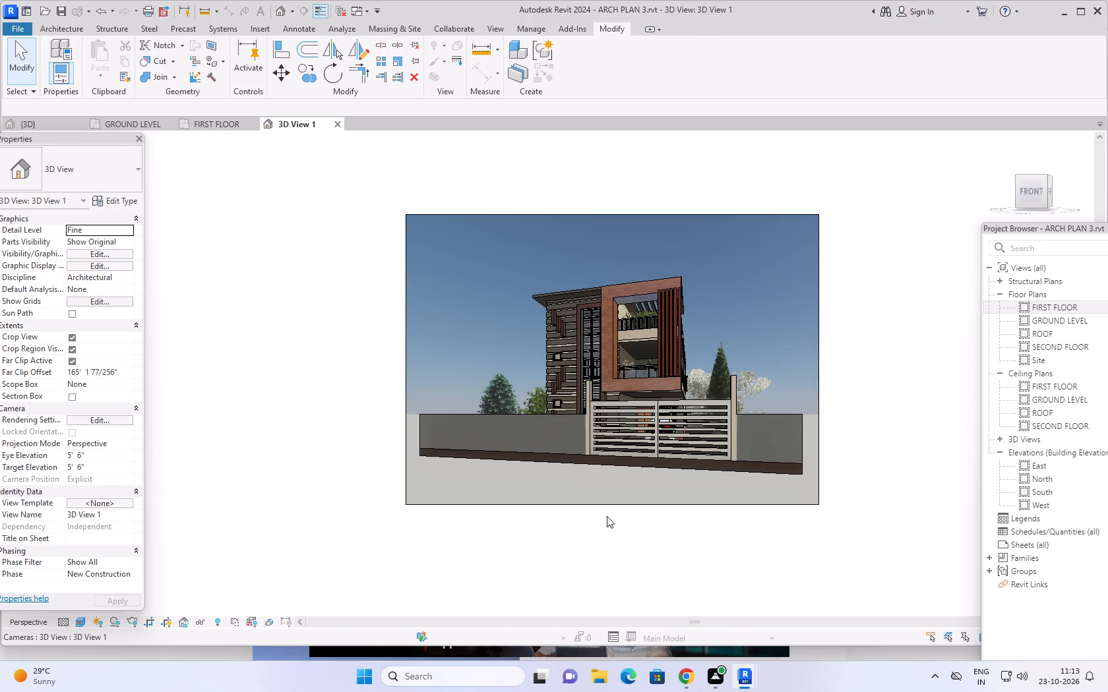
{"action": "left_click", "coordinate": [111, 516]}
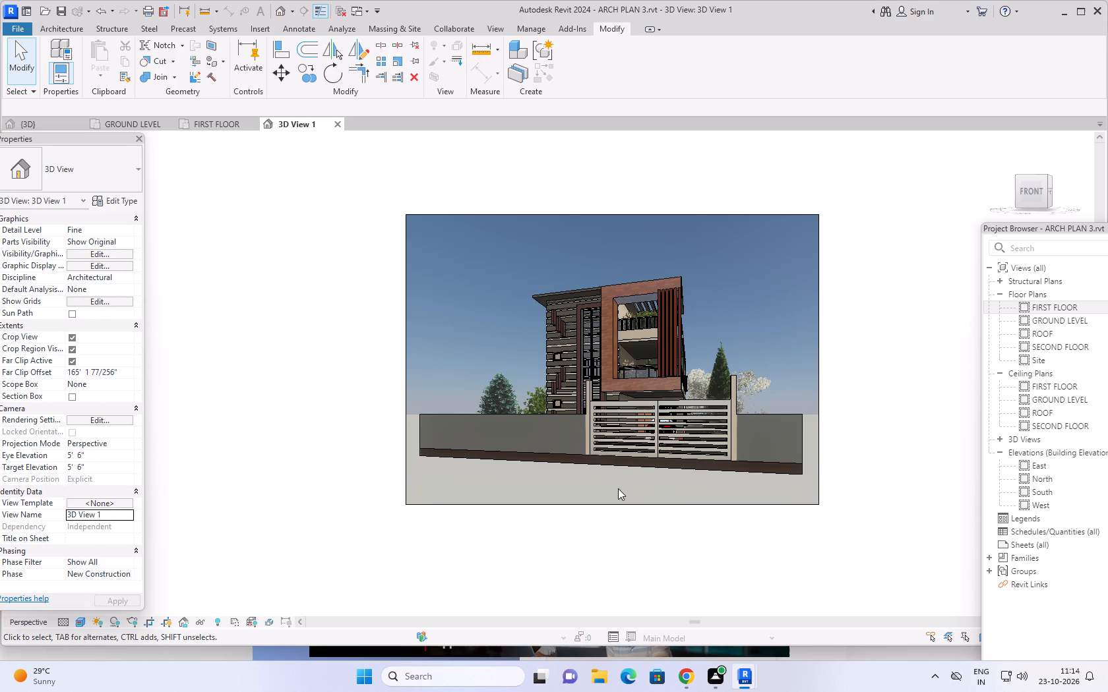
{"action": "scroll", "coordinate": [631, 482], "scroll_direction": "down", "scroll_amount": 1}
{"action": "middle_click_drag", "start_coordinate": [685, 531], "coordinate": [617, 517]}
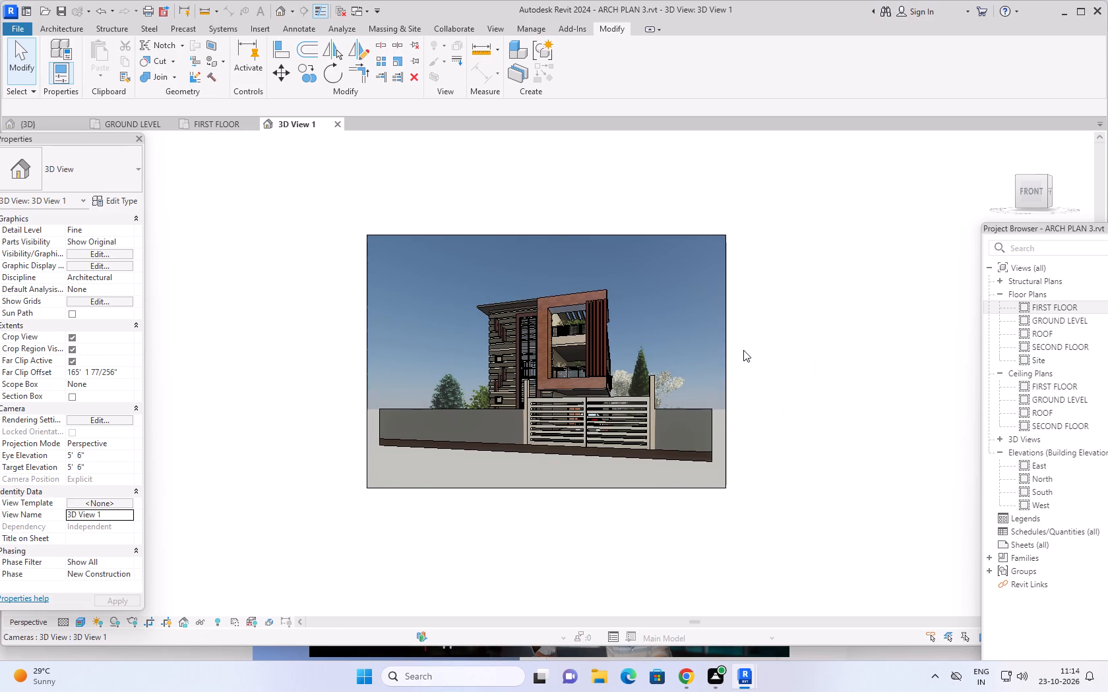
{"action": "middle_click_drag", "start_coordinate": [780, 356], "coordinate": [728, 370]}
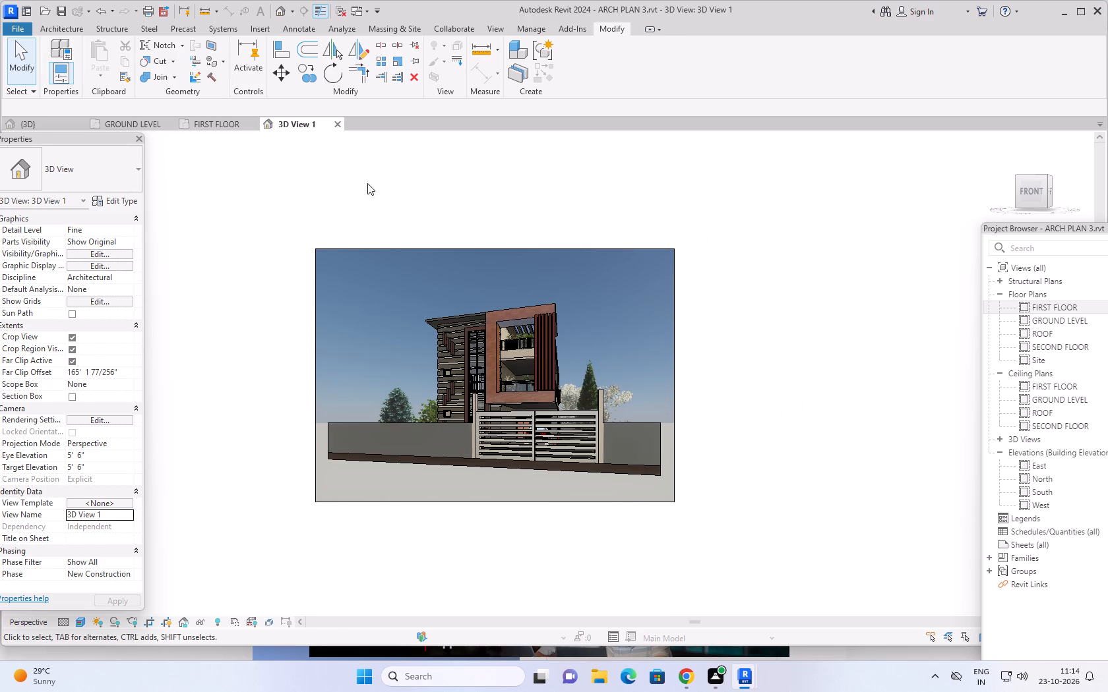
Switch to the {3D} view and examine the house and compound from the front-right corner.
{"action": "left_click", "coordinate": [47, 124]}
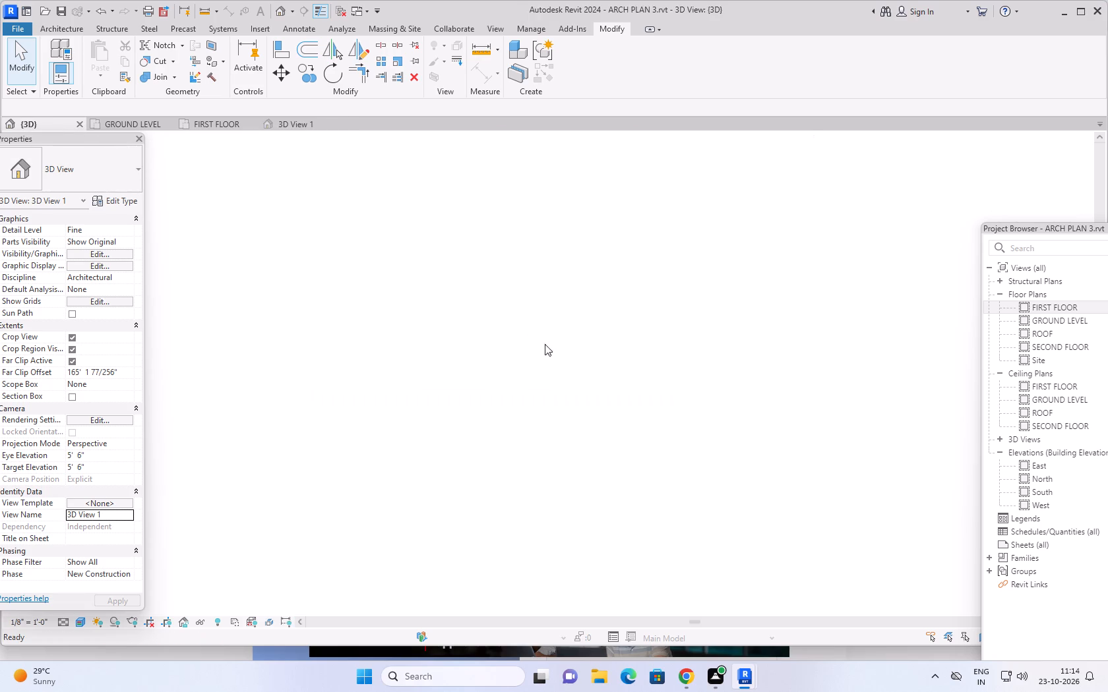
{"action": "scroll", "coordinate": [632, 380], "scroll_direction": "down", "scroll_amount": 3}
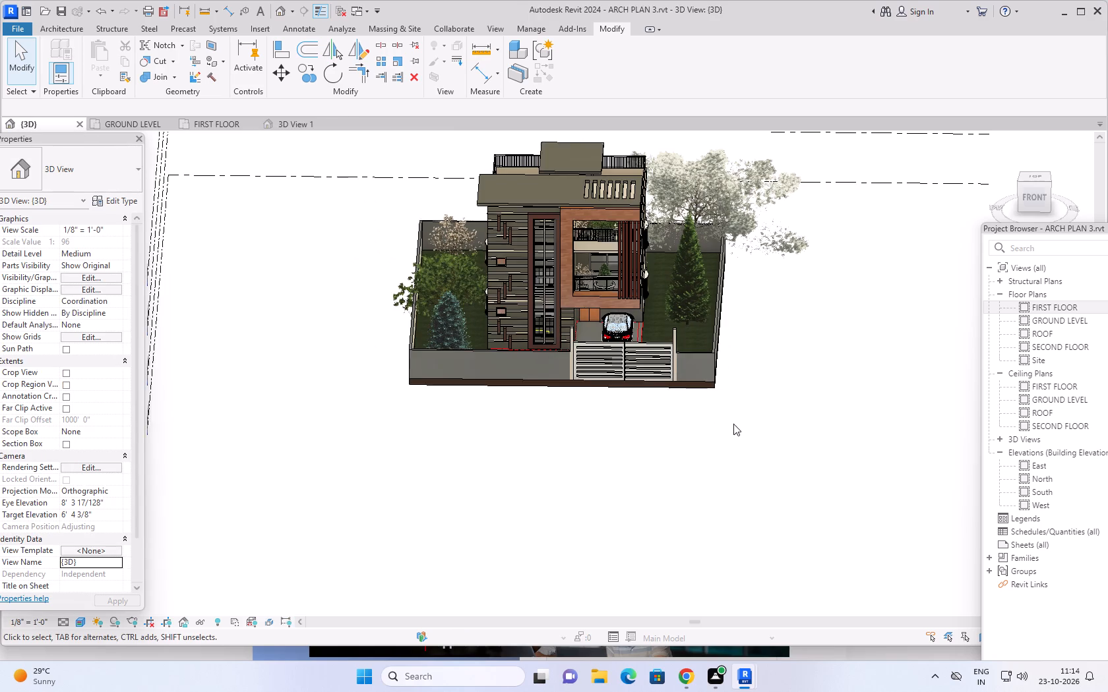
{"action": "middle_click_drag", "start_coordinate": [720, 425], "coordinate": [596, 404]}
{"action": "middle_click_drag", "start_coordinate": [596, 404], "coordinate": [473, 525]}
{"action": "middle_click_drag", "start_coordinate": [724, 451], "coordinate": [778, 422], "text": "shift"}
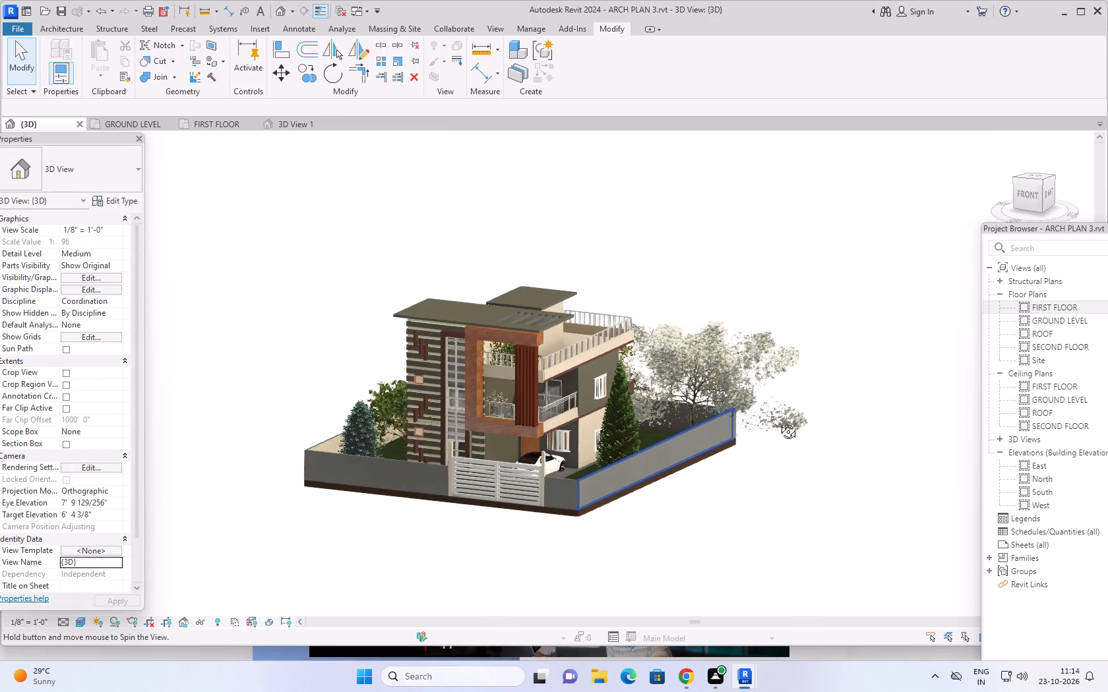
{"action": "middle_click_drag", "start_coordinate": [778, 422], "coordinate": [784, 422], "text": "shift"}
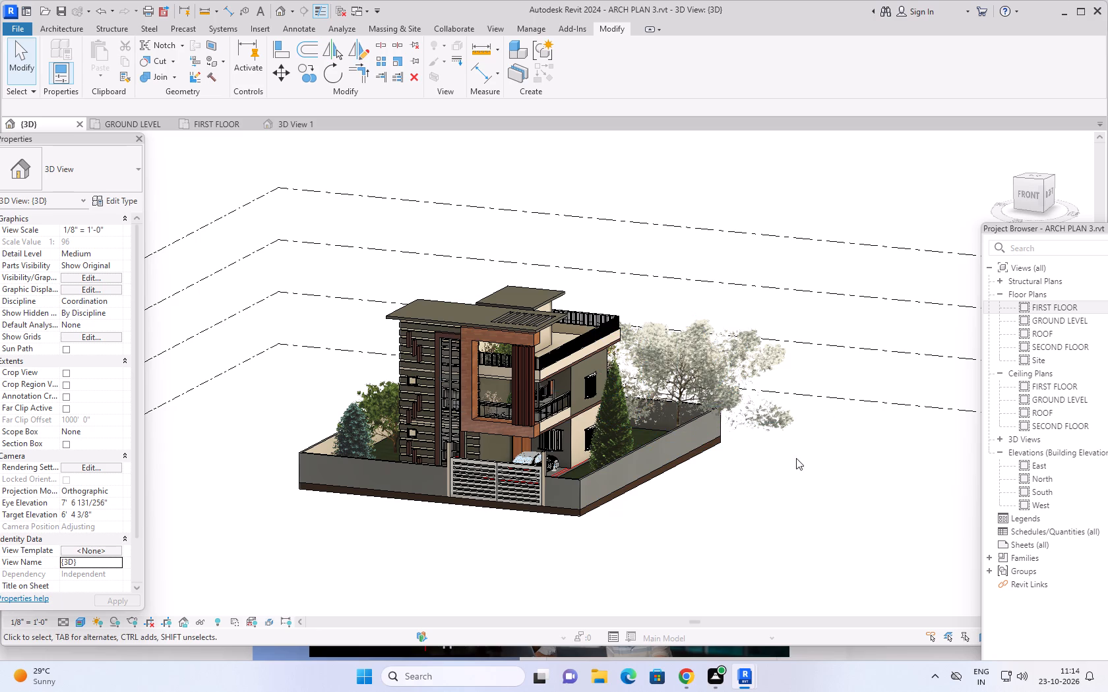
{"action": "middle_click_drag", "start_coordinate": [787, 449], "coordinate": [772, 441], "text": "shift"}
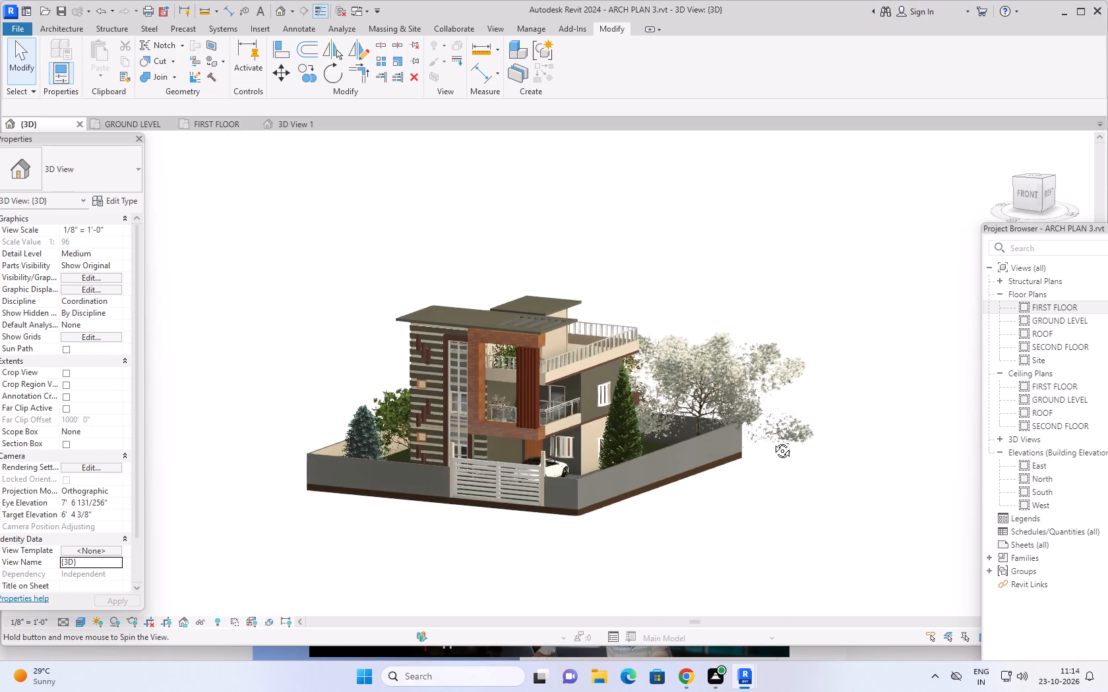
{"action": "middle_click_drag", "start_coordinate": [772, 441], "coordinate": [756, 447], "text": "shift"}
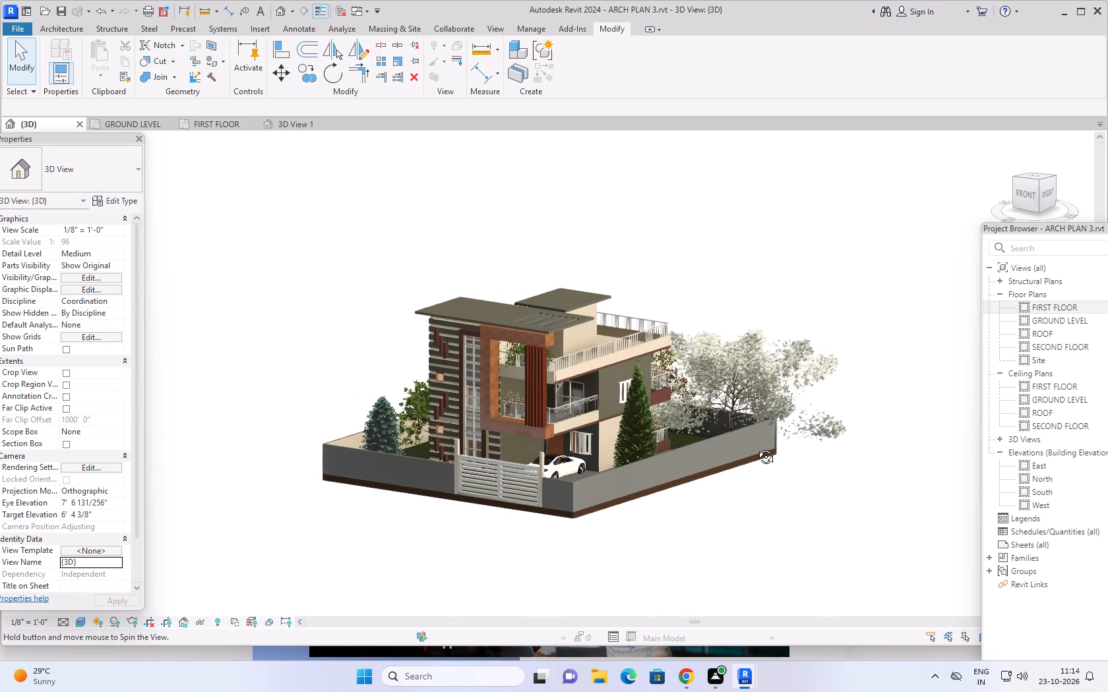
{"action": "middle_click_drag", "start_coordinate": [756, 447], "coordinate": [757, 447], "text": "shift"}
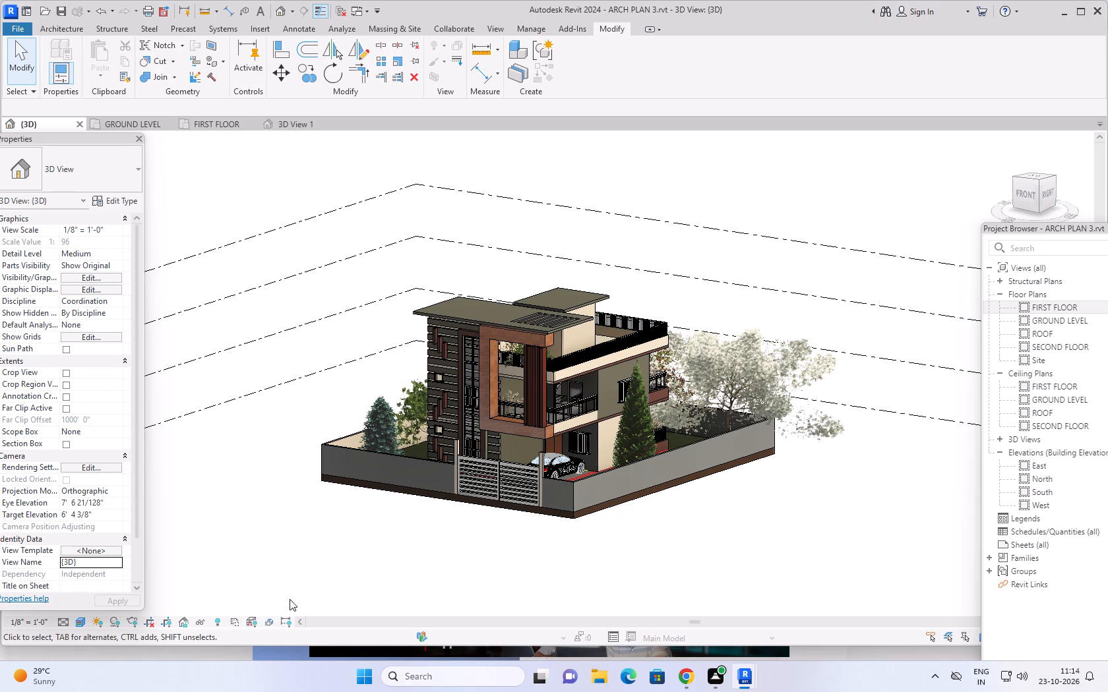
Set the {3D} view's detail level to Fine and its graphic display background to Sky.
{"action": "left_click", "coordinate": [61, 621]}
{"action": "left_click", "coordinate": [69, 607]}
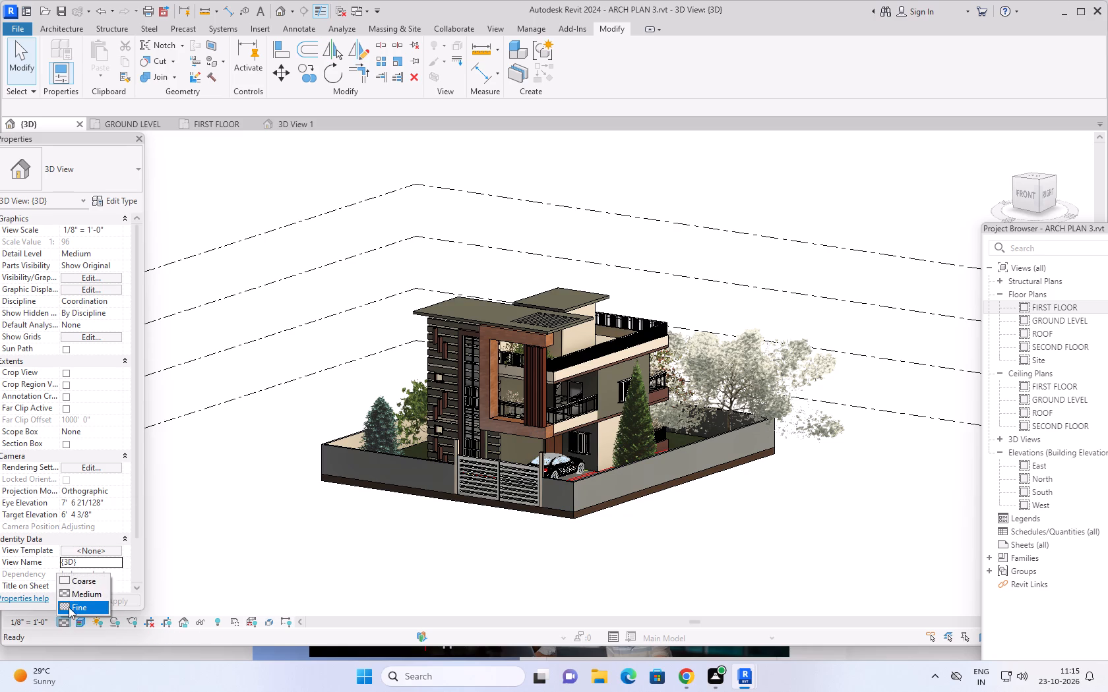
{"action": "left_click", "coordinate": [77, 619]}
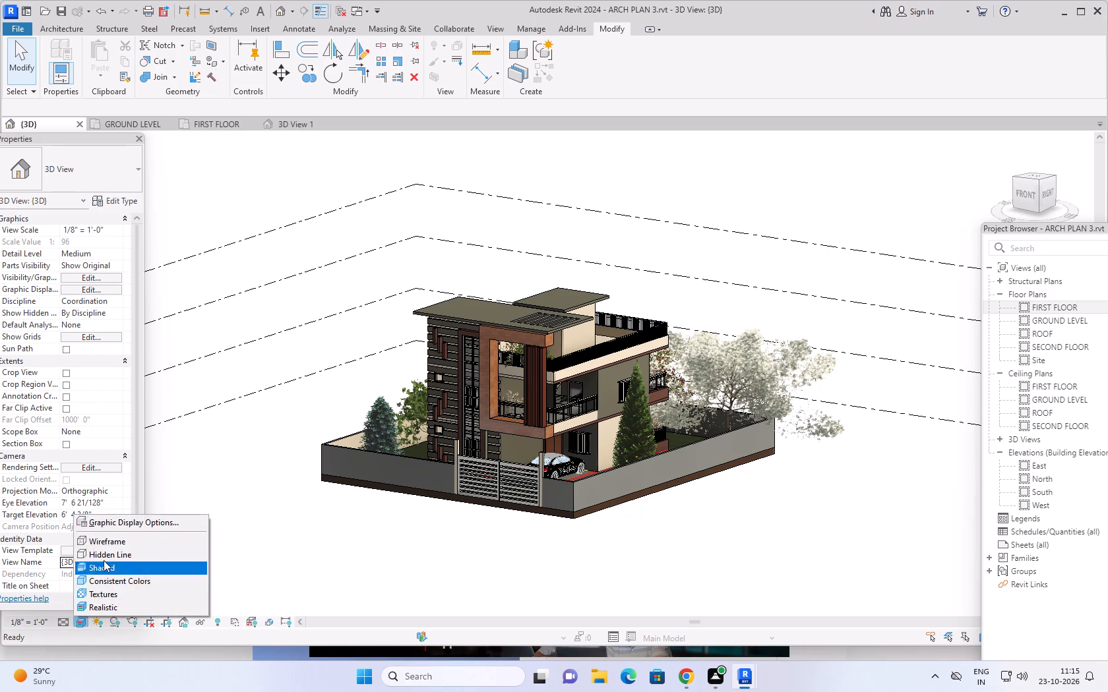
{"action": "left_click", "coordinate": [113, 528]}
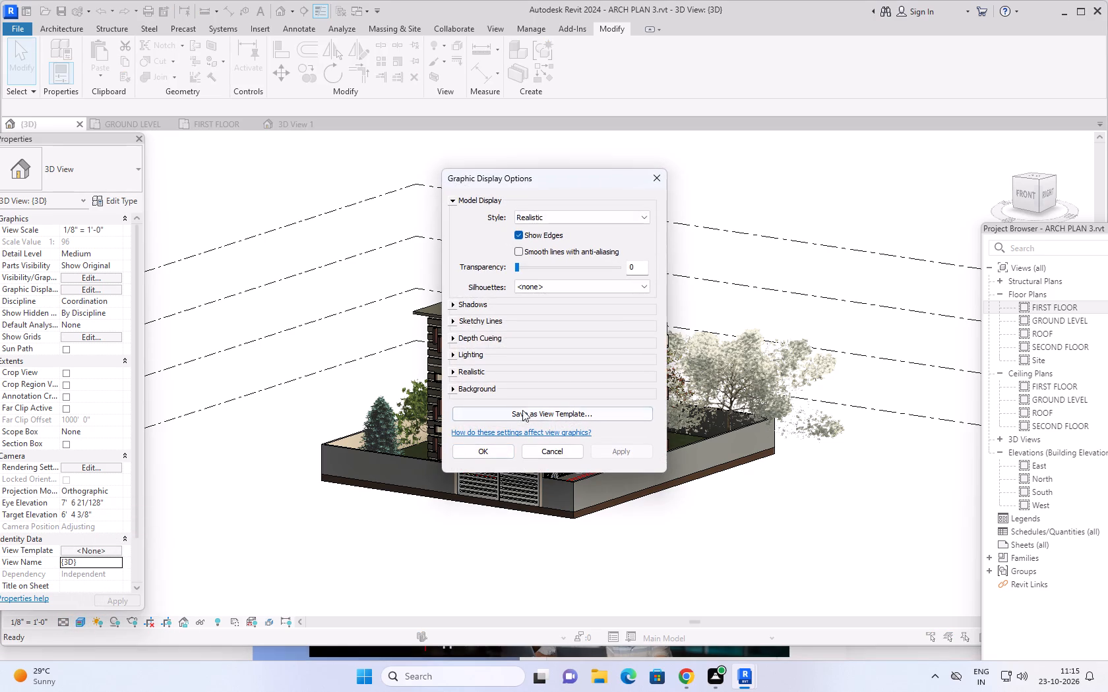
{"action": "left_click", "coordinate": [483, 390]}
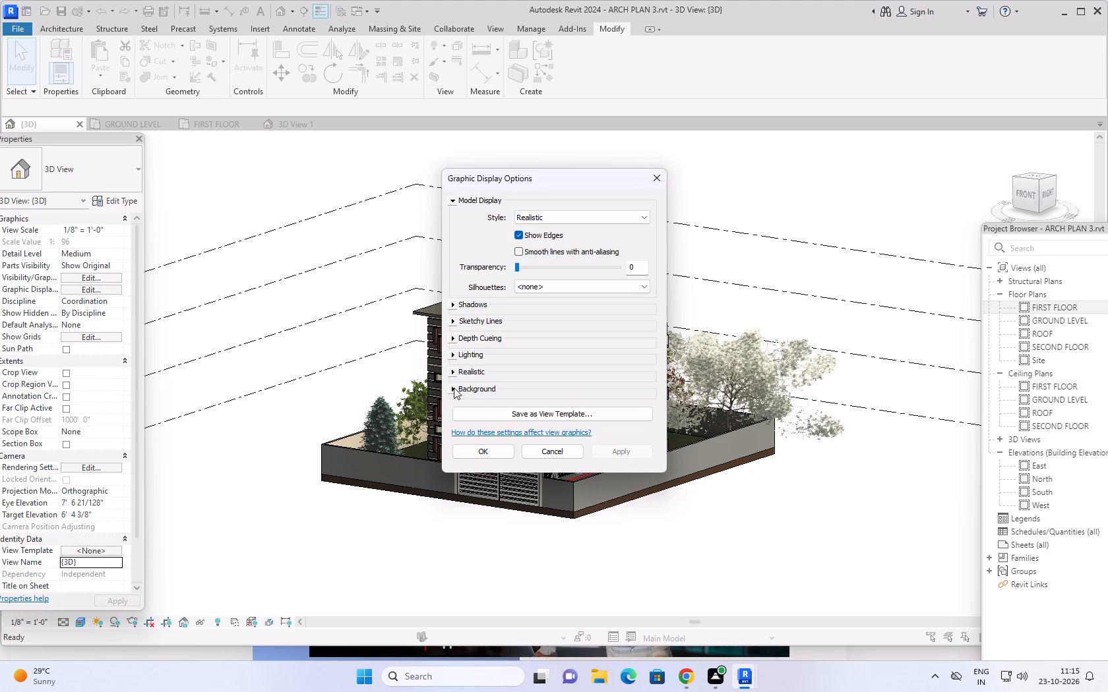
{"action": "left_click", "coordinate": [454, 388]}
{"action": "left_click", "coordinate": [526, 403]}
{"action": "left_click", "coordinate": [534, 428]}
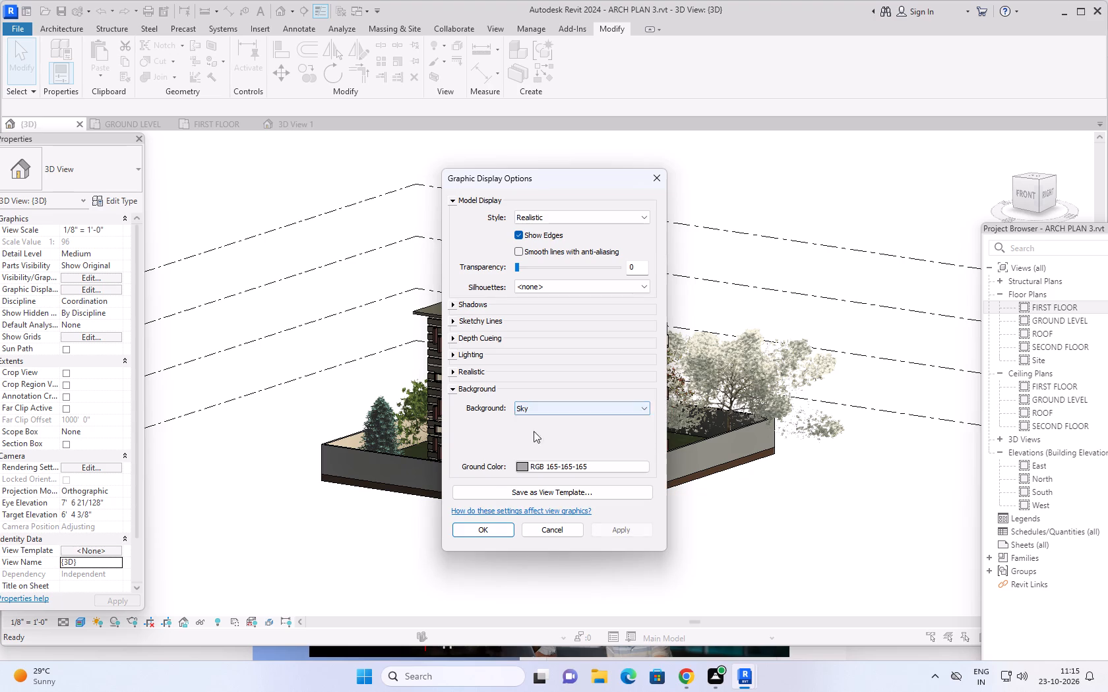
{"action": "left_click", "coordinate": [630, 532]}
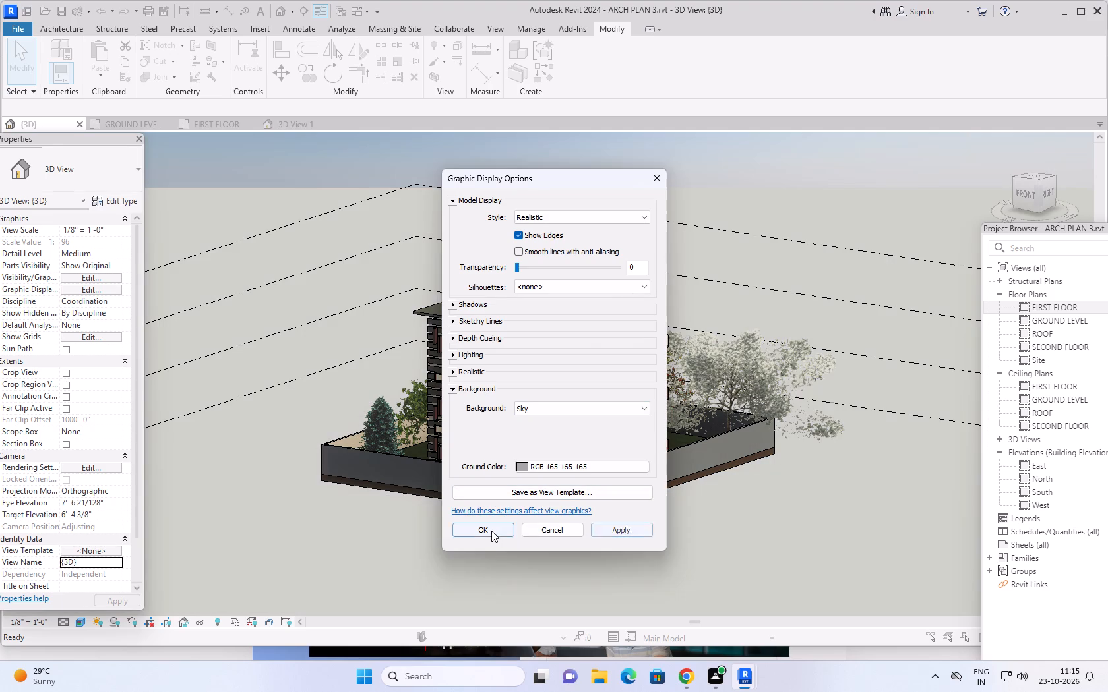
{"action": "left_click", "coordinate": [491, 531]}
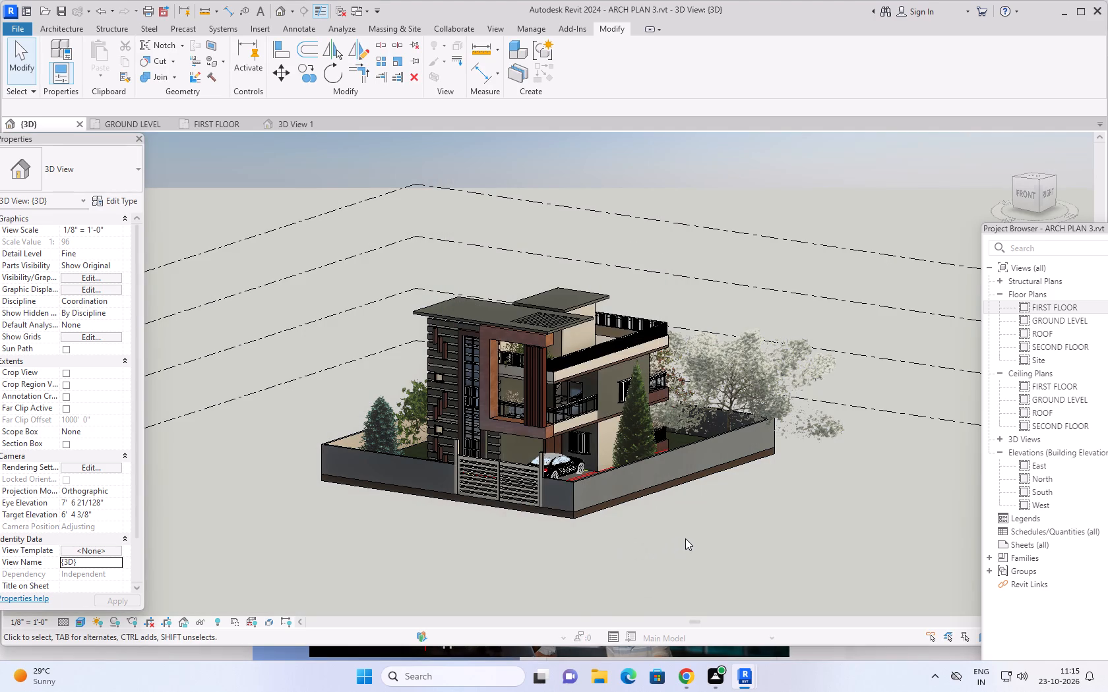
Open the Rendering settings for the {3D} view and set quality to High with printer output resolution at 600 DPI.
{"action": "middle_click_drag", "start_coordinate": [685, 538], "coordinate": [684, 554], "text": "shift"}
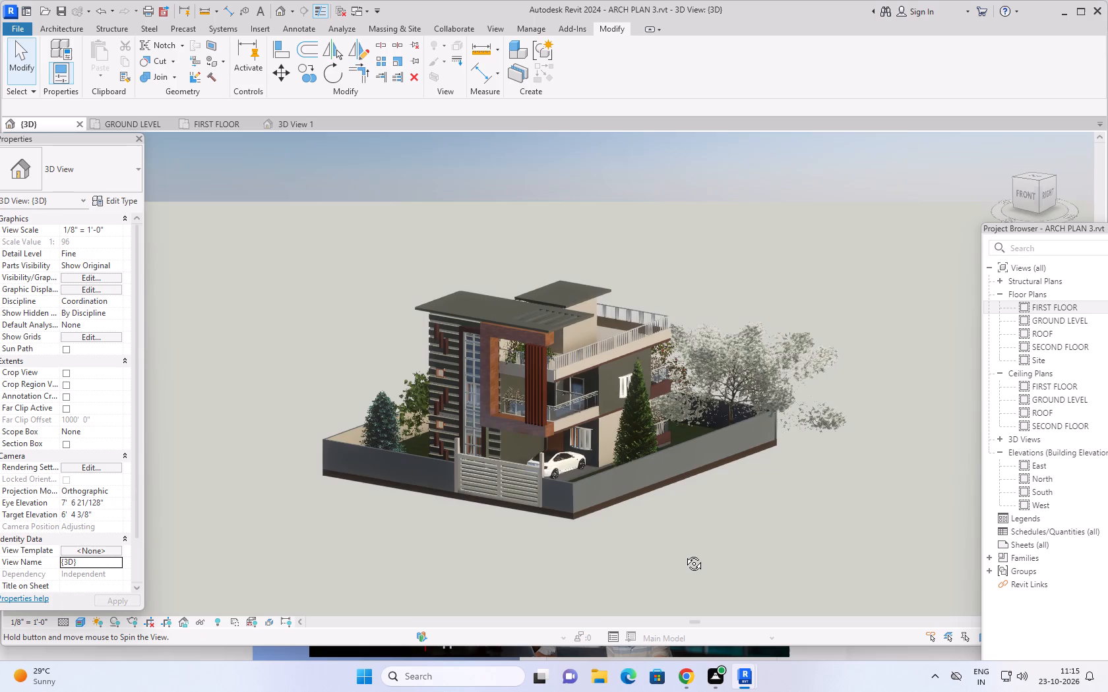
{"action": "middle_click_drag", "start_coordinate": [684, 554], "coordinate": [683, 585], "text": "shift"}
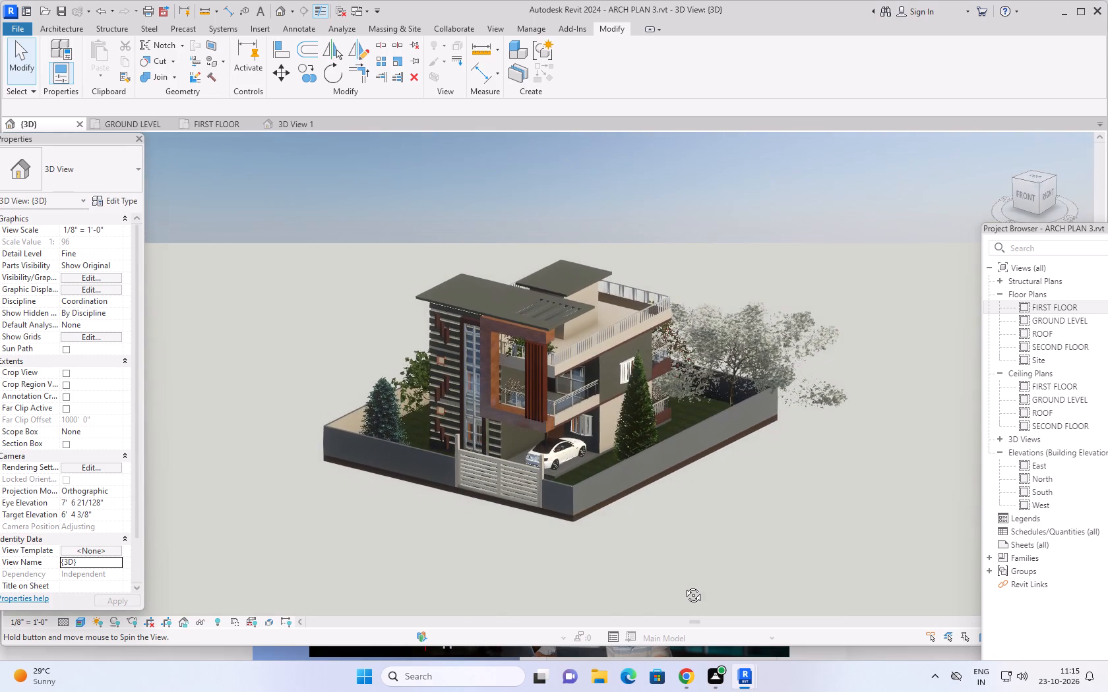
{"action": "middle_click_drag", "start_coordinate": [683, 585], "coordinate": [684, 533], "text": "shift"}
{"action": "scroll", "coordinate": [689, 532], "scroll_direction": "up", "scroll_amount": 1}
{"action": "middle_click_drag", "start_coordinate": [699, 531], "coordinate": [702, 530], "text": "shift"}
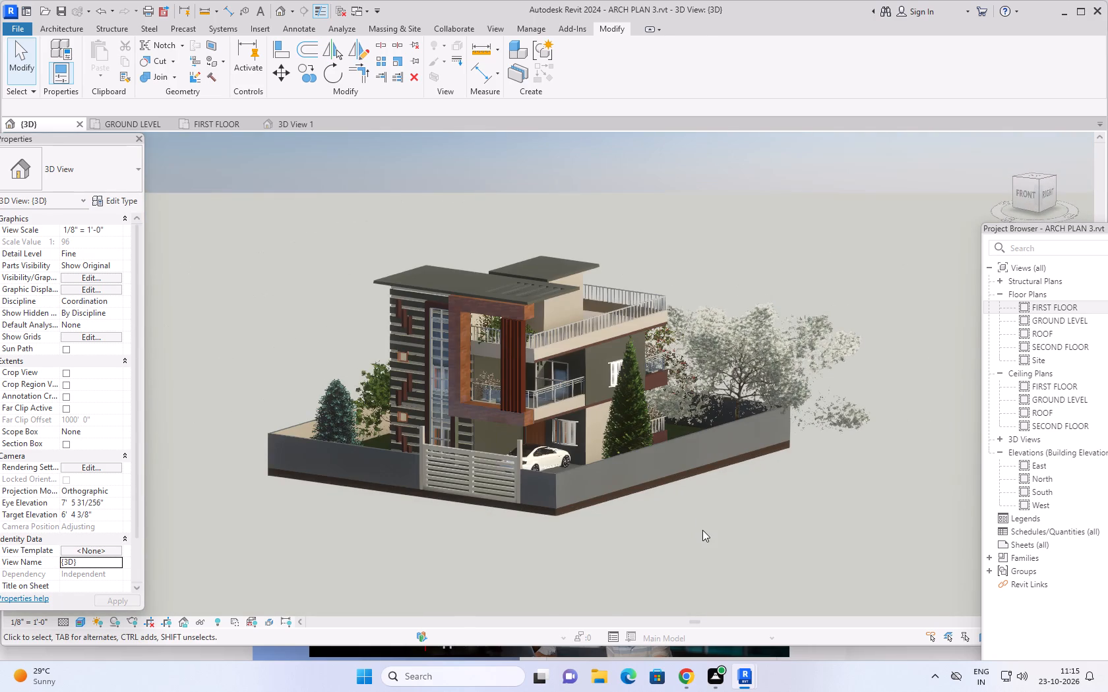
{"action": "middle_click_drag", "start_coordinate": [702, 530], "coordinate": [712, 529], "text": "shift"}
{"action": "middle_click_drag", "start_coordinate": [713, 526], "coordinate": [743, 530]}
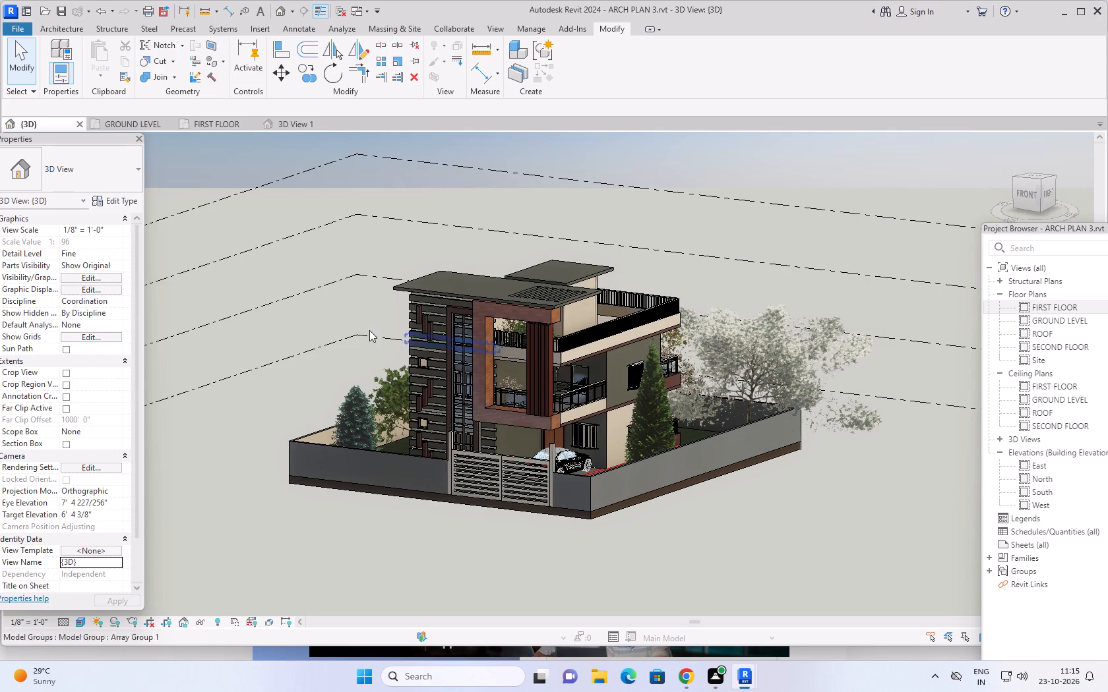
{"action": "type", "text": "rr"}
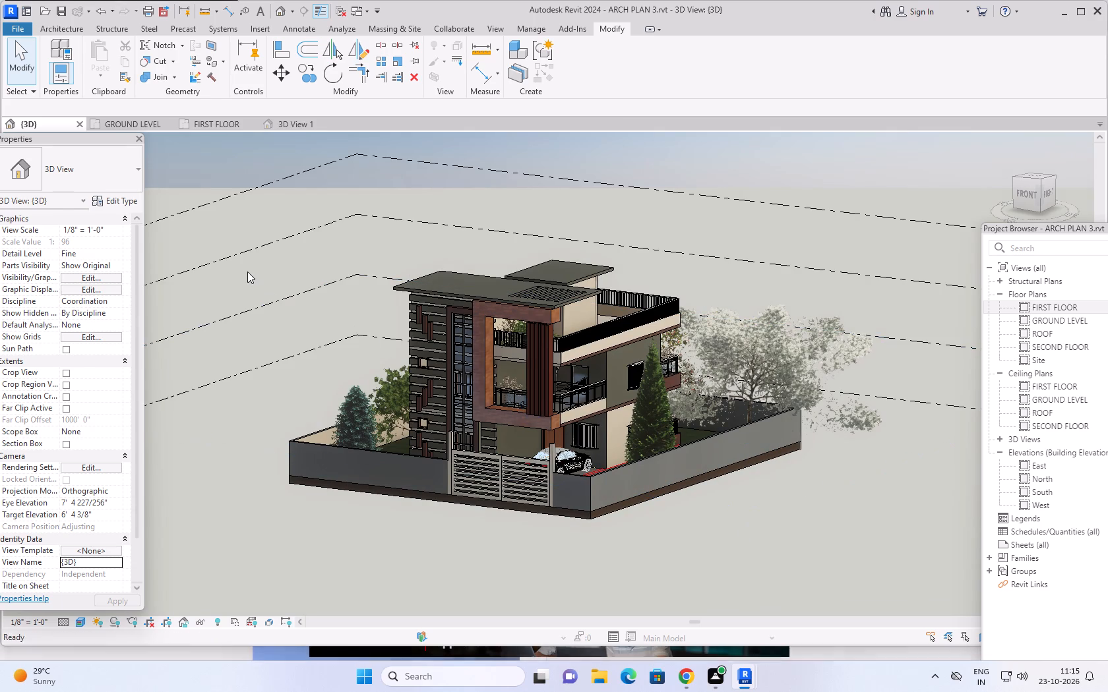
{"action": "left_click", "coordinate": [144, 68]}
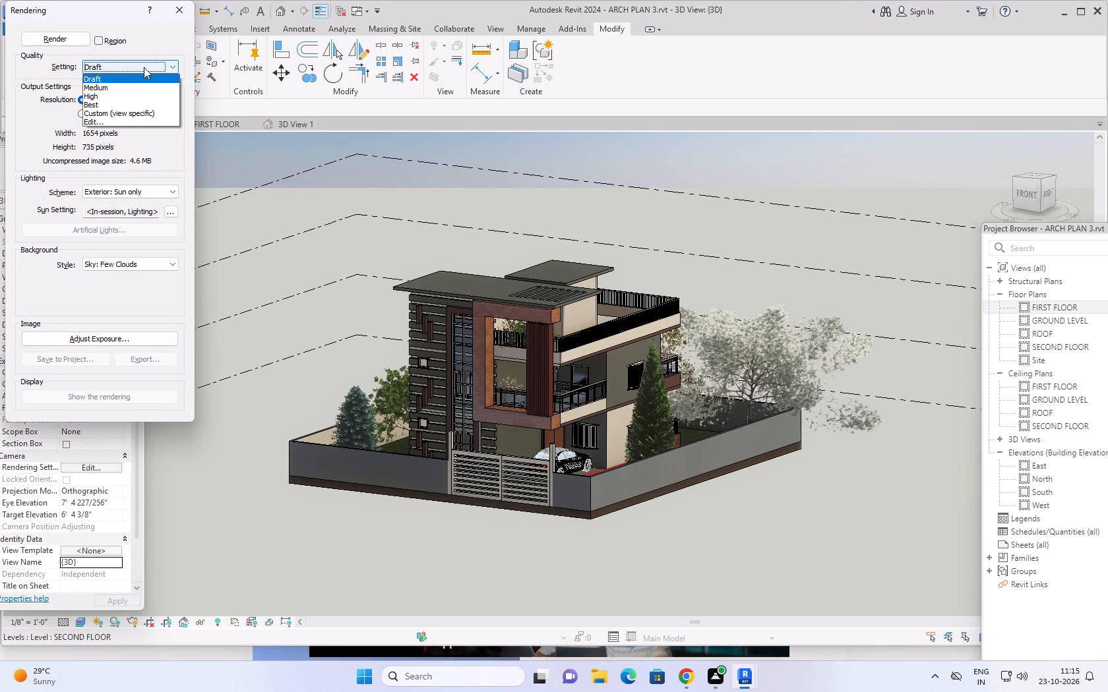
{"action": "left_click", "coordinate": [122, 98]}
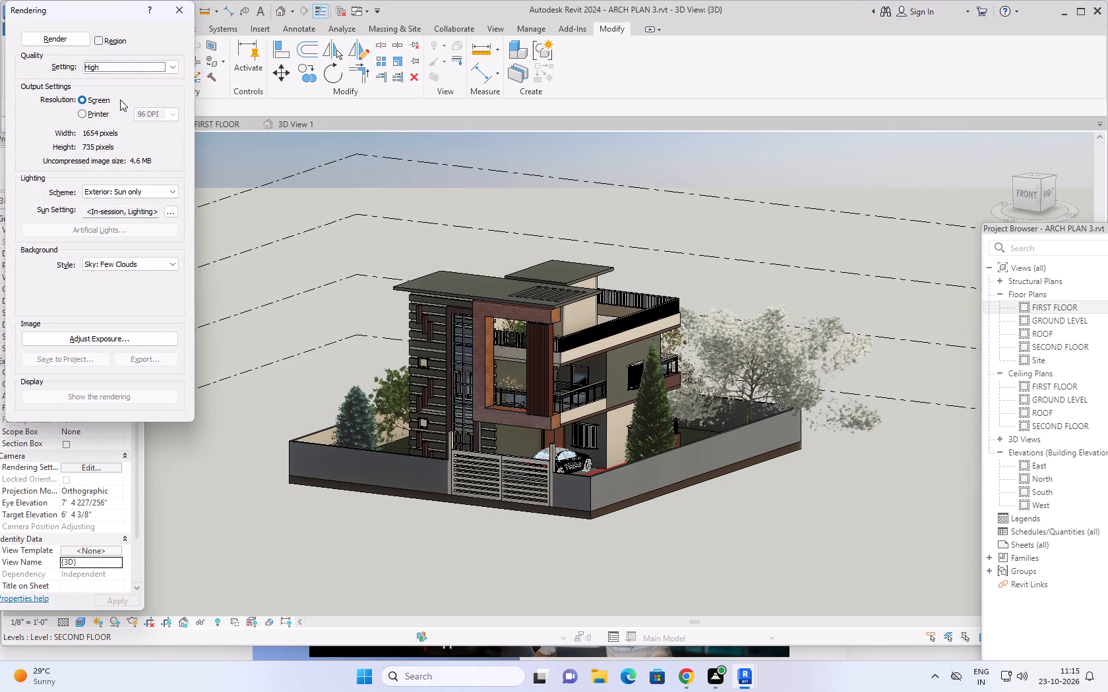
{"action": "left_click", "coordinate": [84, 113]}
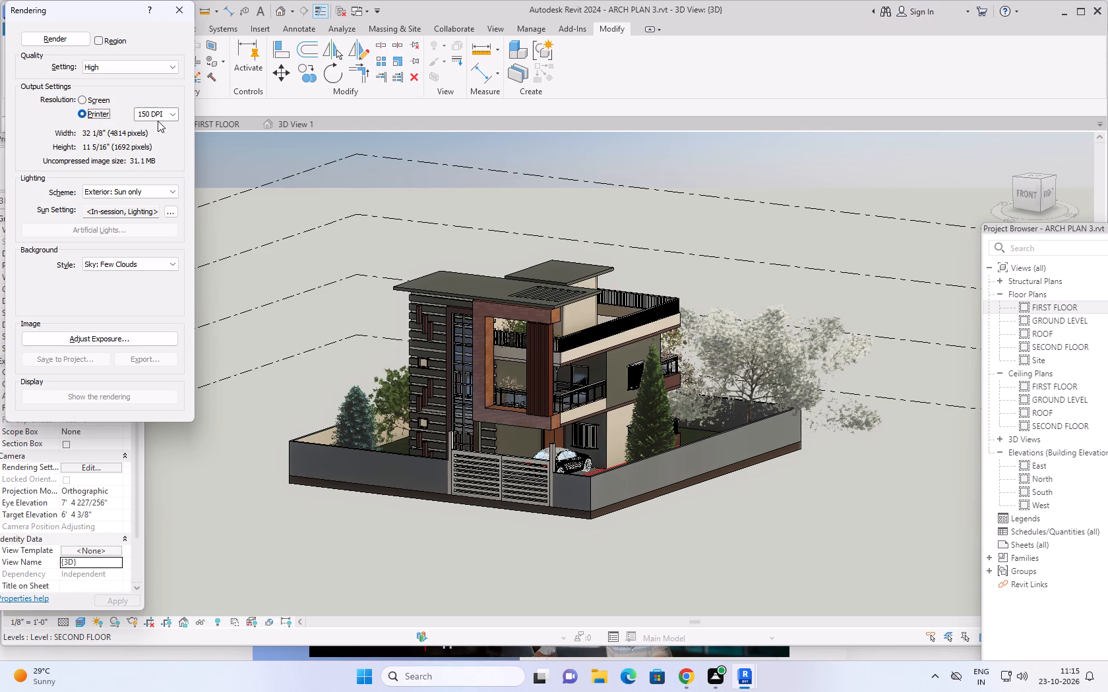
{"action": "left_click", "coordinate": [163, 119]}
{"action": "left_click", "coordinate": [170, 109]}
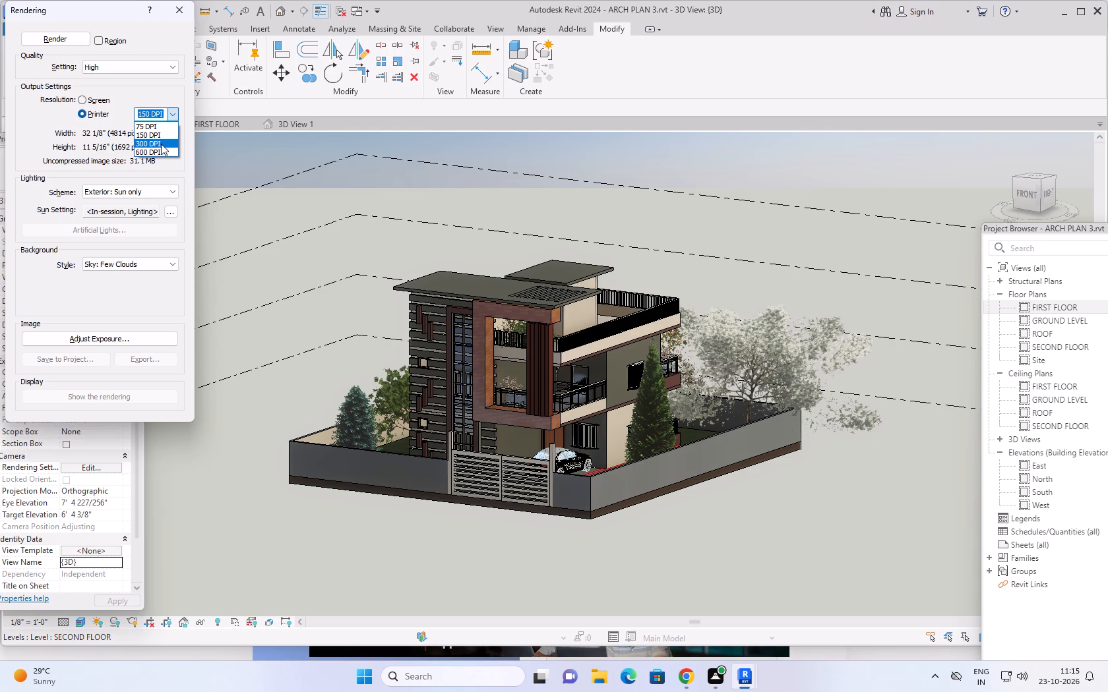
{"action": "left_click", "coordinate": [161, 144]}
{"action": "left_click", "coordinate": [169, 113]}
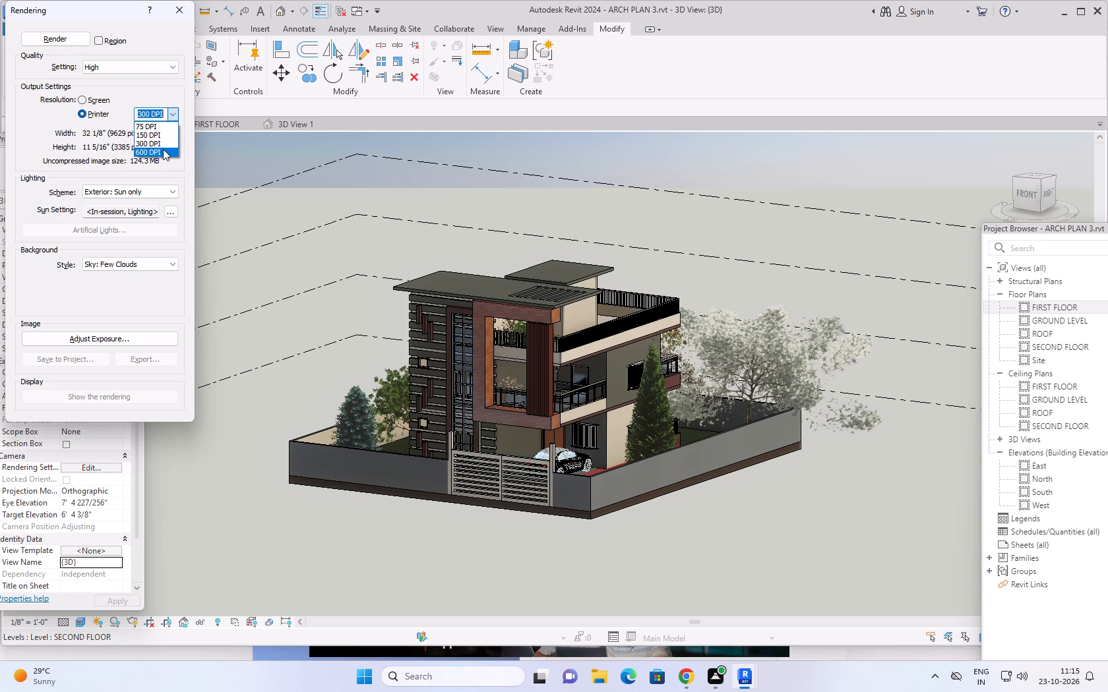
{"action": "left_click", "coordinate": [163, 150]}
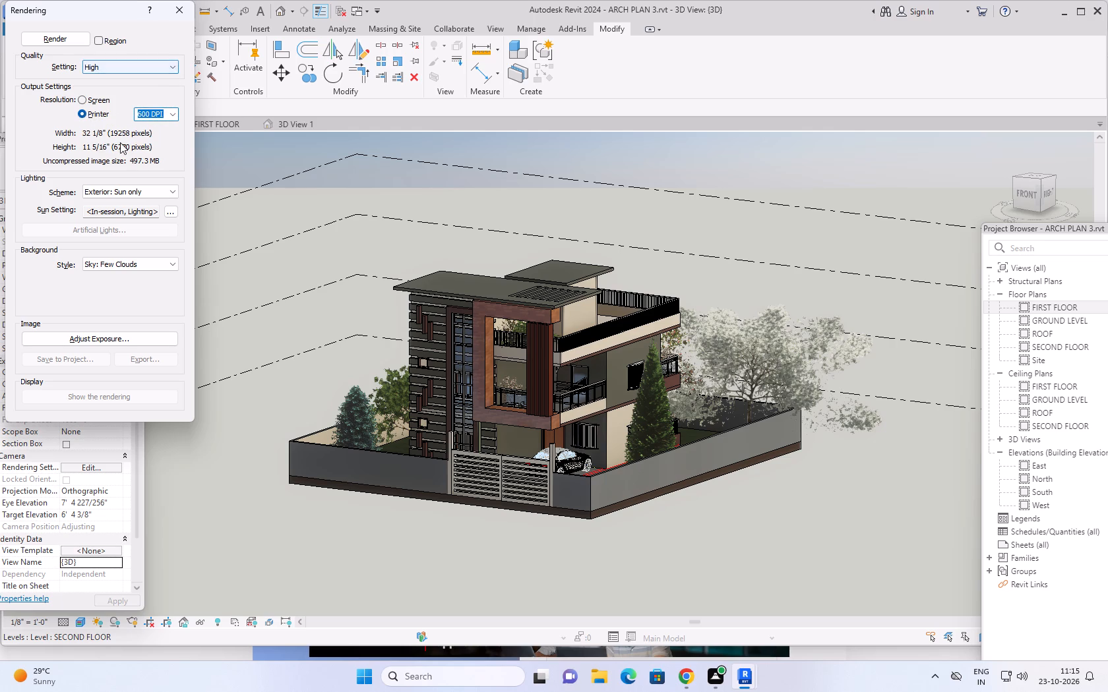
Open the render's sun settings and change the solar study from Lighting to Still.
{"action": "left_click", "coordinate": [145, 188]}
{"action": "left_click", "coordinate": [145, 188]}
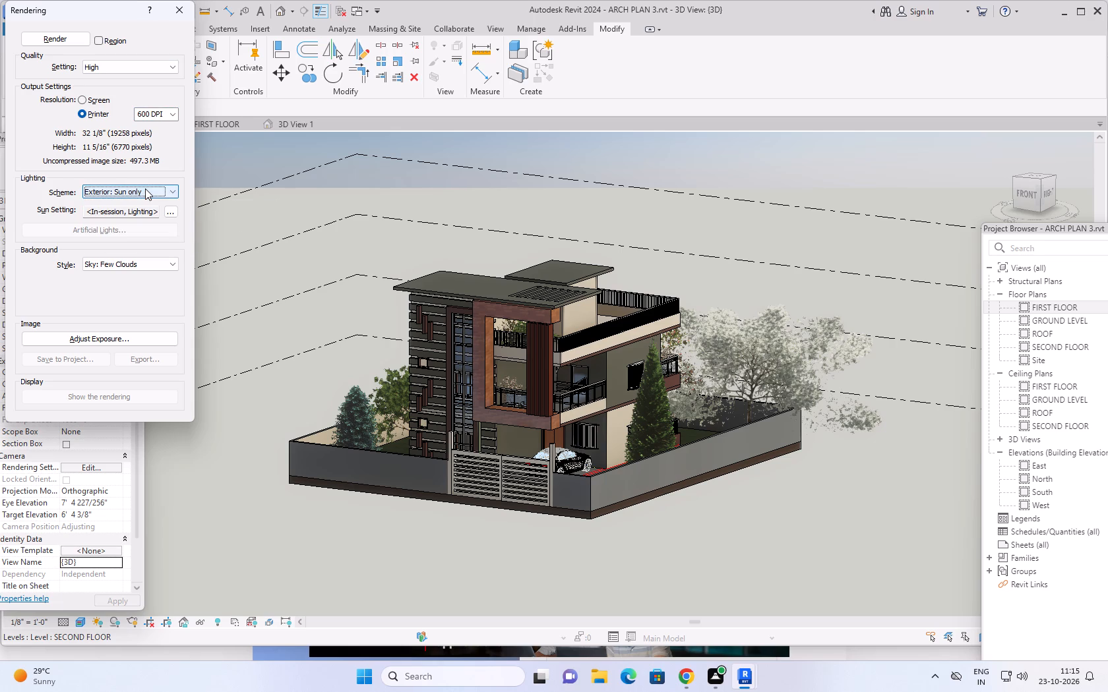
{"action": "left_click", "coordinate": [168, 212]}
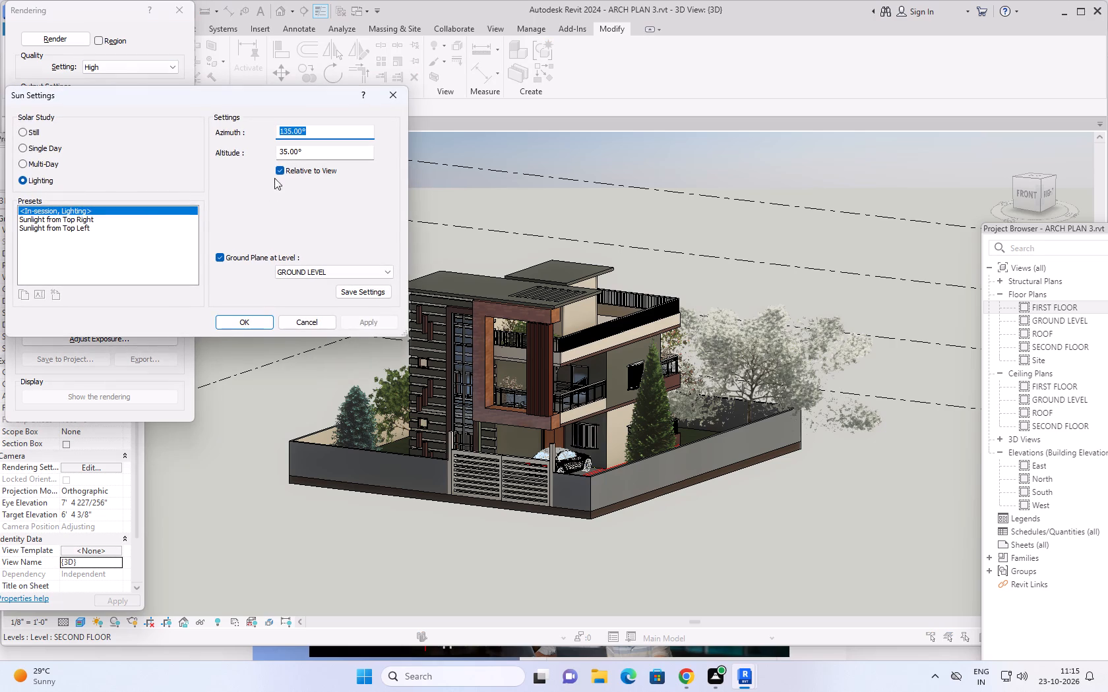
{"action": "left_click", "coordinate": [21, 132]}
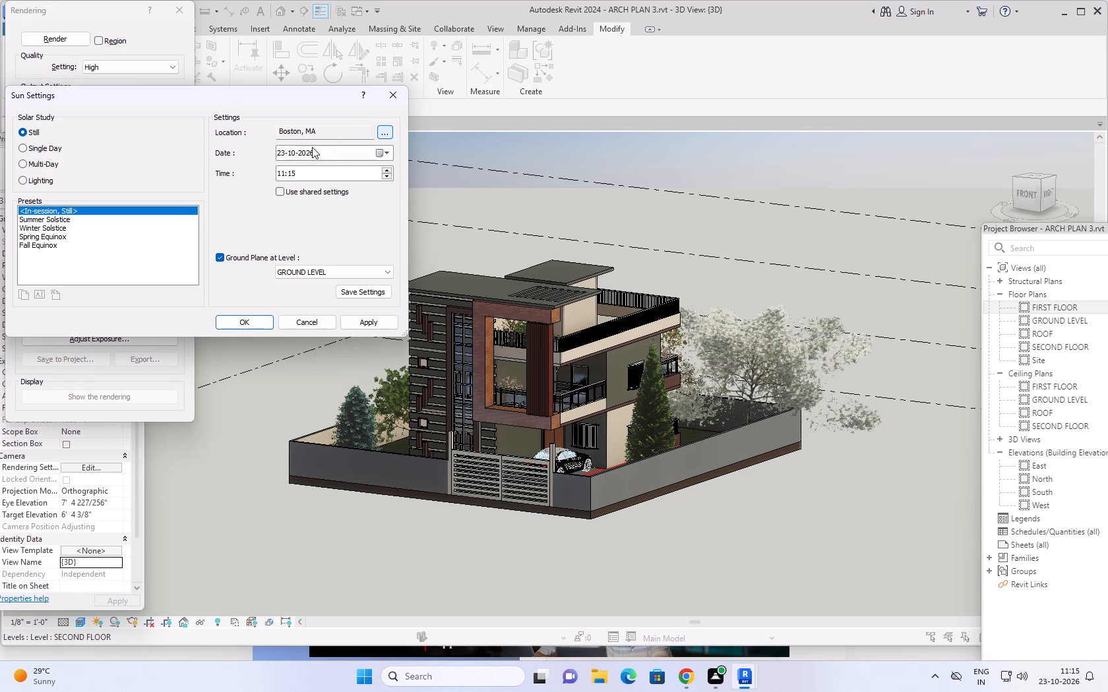
Open the sun study's location settings and define the project location by Default City List.
{"action": "left_click", "coordinate": [389, 127]}
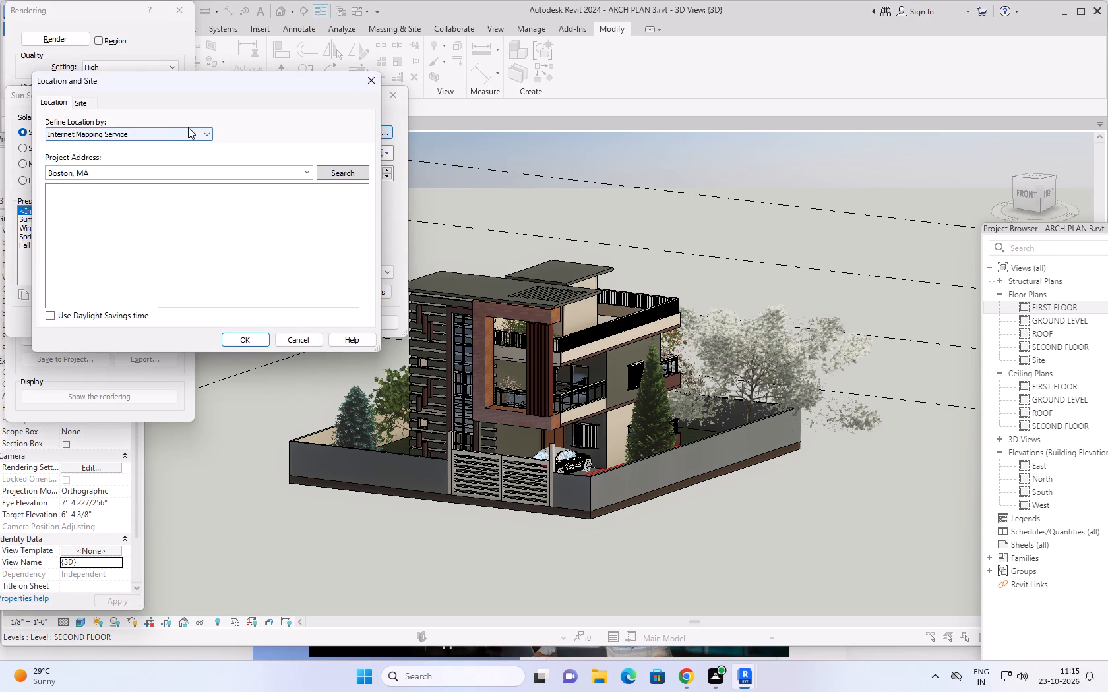
{"action": "left_click", "coordinate": [189, 127]}
{"action": "left_click", "coordinate": [189, 132]}
{"action": "left_click", "coordinate": [166, 148]}
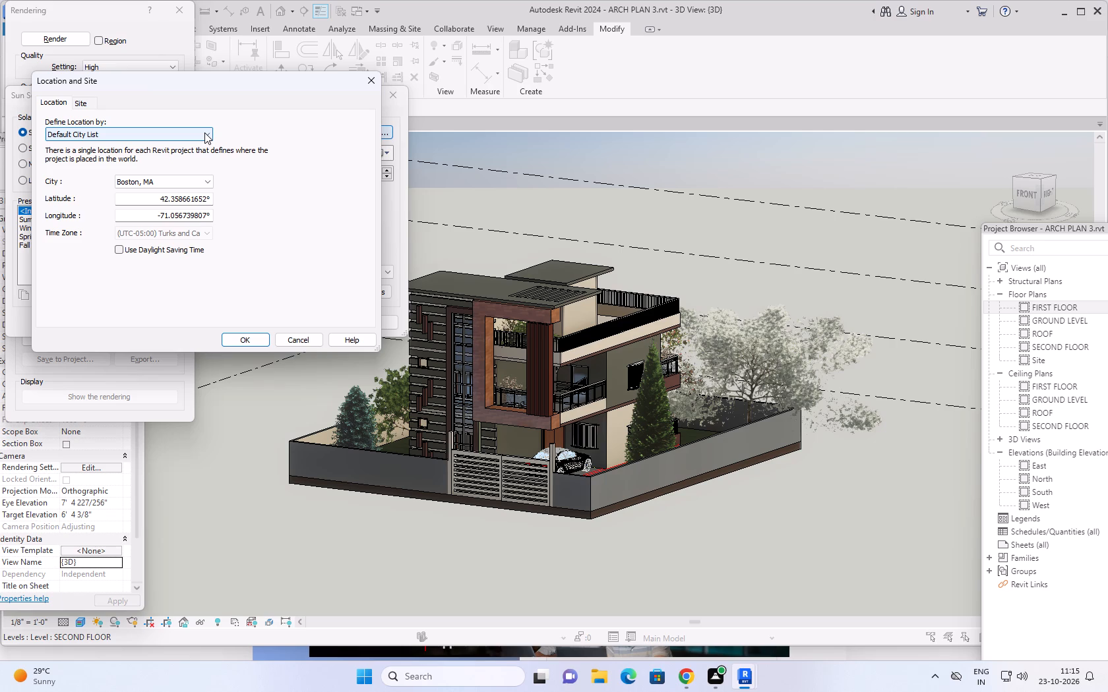
{"action": "left_click", "coordinate": [204, 132]}
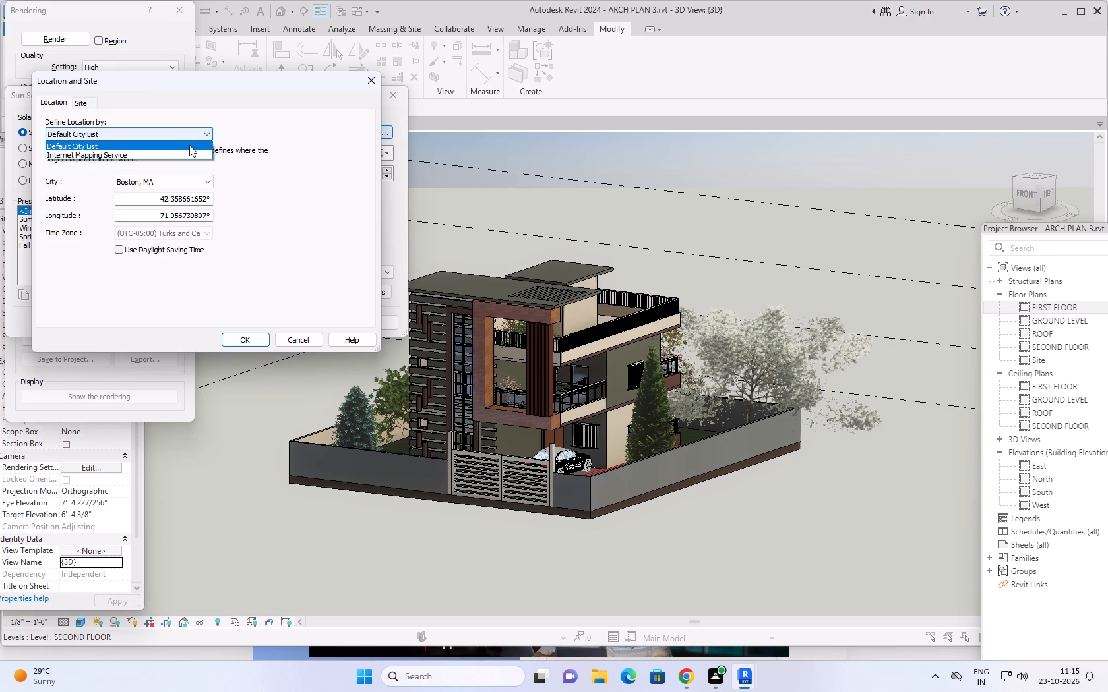
{"action": "left_click", "coordinate": [189, 145]}
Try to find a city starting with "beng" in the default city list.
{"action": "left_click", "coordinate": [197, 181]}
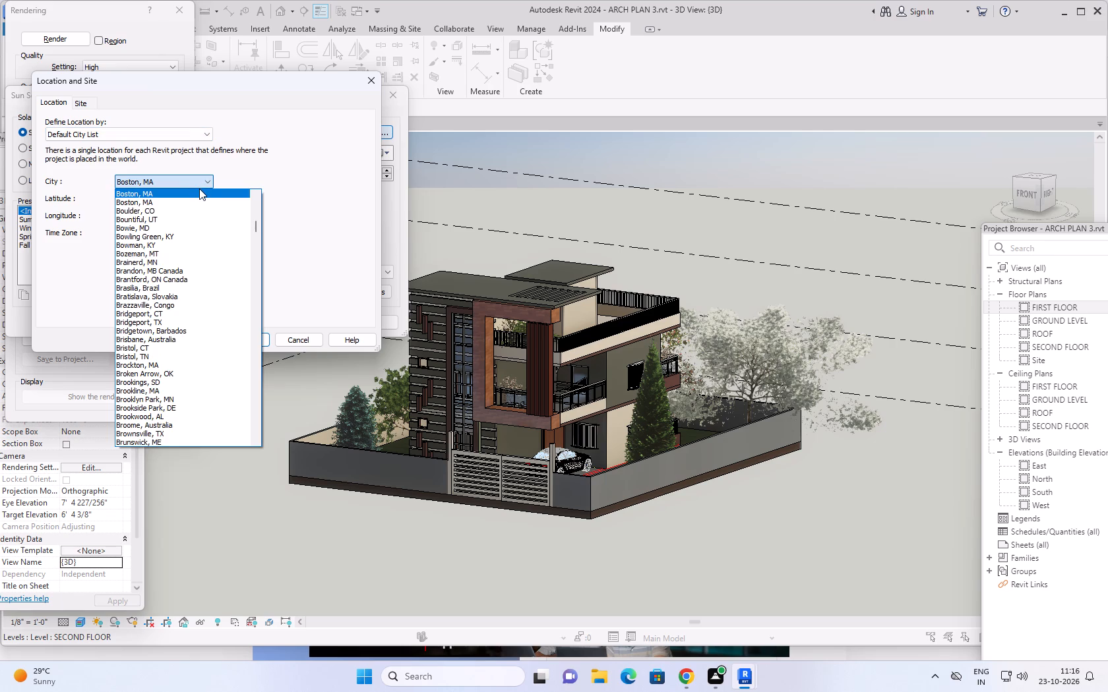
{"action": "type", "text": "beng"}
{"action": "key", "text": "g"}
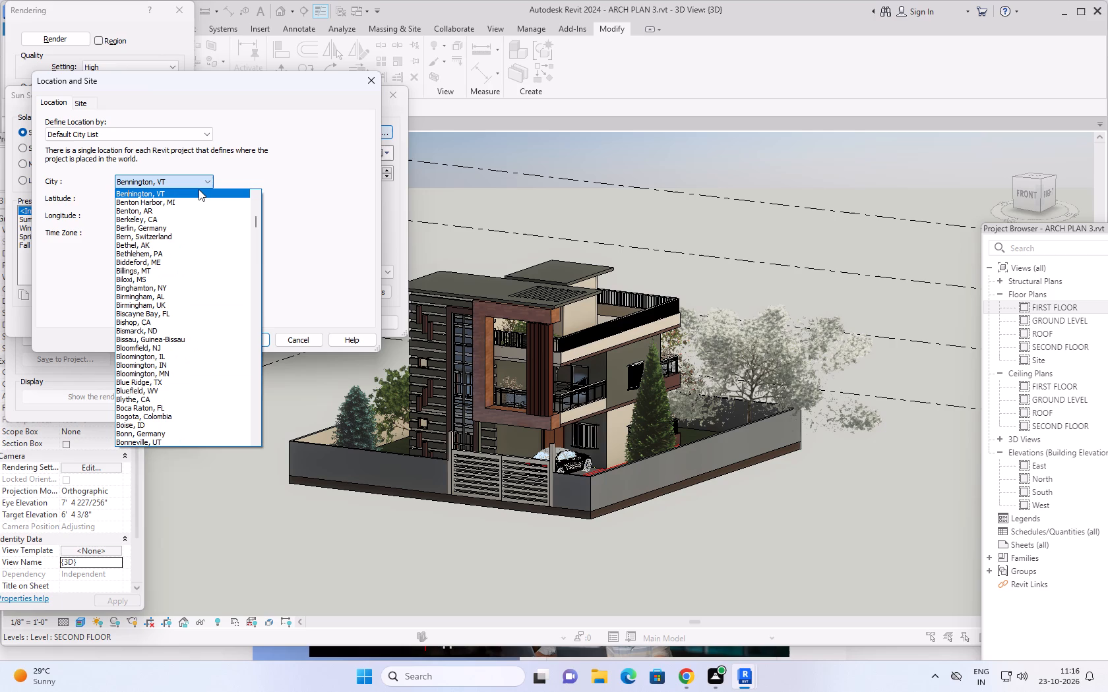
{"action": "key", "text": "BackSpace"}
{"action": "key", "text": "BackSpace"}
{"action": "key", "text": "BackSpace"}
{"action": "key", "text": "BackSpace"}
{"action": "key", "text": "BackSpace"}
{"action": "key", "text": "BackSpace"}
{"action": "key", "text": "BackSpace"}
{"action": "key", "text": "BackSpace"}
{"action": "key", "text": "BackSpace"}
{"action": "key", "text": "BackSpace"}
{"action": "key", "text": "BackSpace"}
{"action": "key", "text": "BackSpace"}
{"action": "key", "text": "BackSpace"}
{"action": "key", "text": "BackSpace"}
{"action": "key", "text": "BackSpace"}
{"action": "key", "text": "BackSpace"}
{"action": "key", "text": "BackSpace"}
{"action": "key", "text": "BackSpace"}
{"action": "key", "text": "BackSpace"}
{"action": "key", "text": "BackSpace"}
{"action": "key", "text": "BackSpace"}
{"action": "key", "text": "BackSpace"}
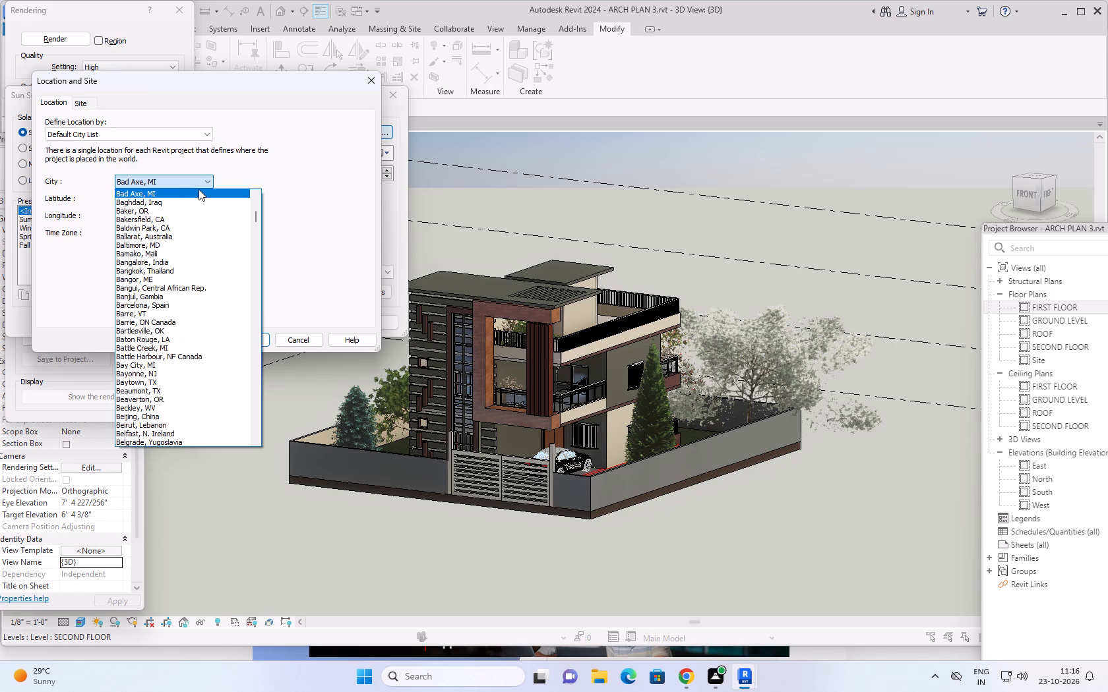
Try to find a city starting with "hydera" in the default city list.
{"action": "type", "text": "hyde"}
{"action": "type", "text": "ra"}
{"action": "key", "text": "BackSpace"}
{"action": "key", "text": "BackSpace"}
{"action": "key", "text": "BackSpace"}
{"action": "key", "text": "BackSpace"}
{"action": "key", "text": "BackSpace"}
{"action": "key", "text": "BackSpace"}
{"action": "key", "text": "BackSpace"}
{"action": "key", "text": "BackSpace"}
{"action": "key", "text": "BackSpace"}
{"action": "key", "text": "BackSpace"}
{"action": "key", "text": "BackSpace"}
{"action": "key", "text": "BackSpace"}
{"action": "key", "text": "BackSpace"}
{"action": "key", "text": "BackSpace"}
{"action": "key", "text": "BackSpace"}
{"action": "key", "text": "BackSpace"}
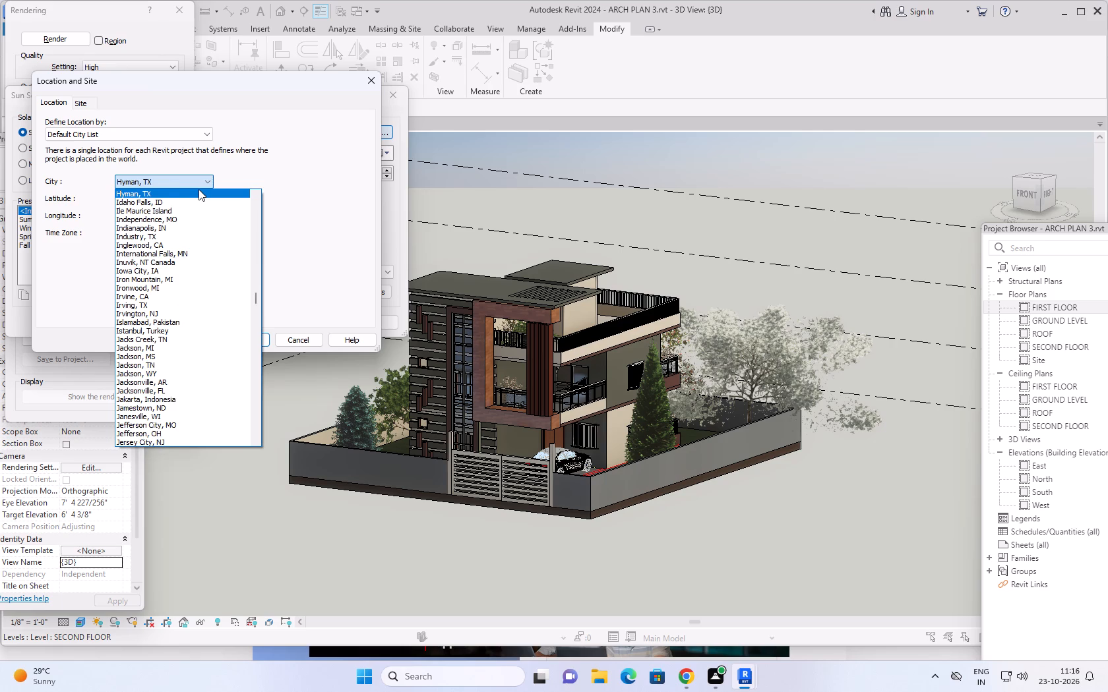
Set the project city to Chennai, India, toggle Use Daylight Saving Time, and apply the sun settings.
{"action": "type", "text": "chenn"}
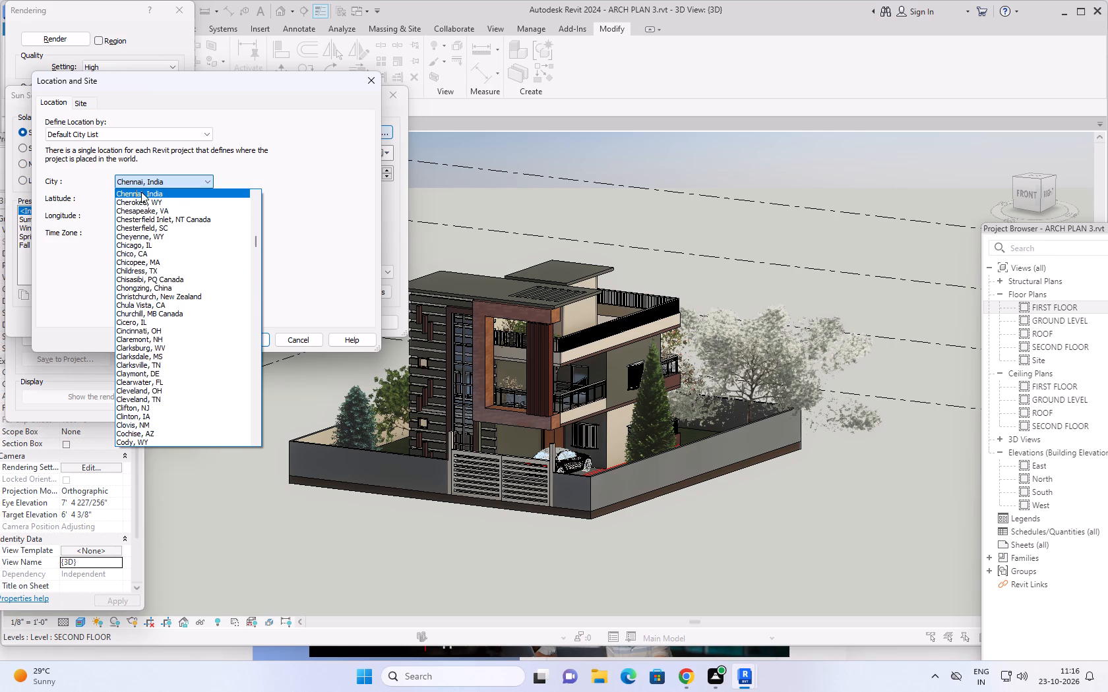
{"action": "left_click", "coordinate": [141, 192]}
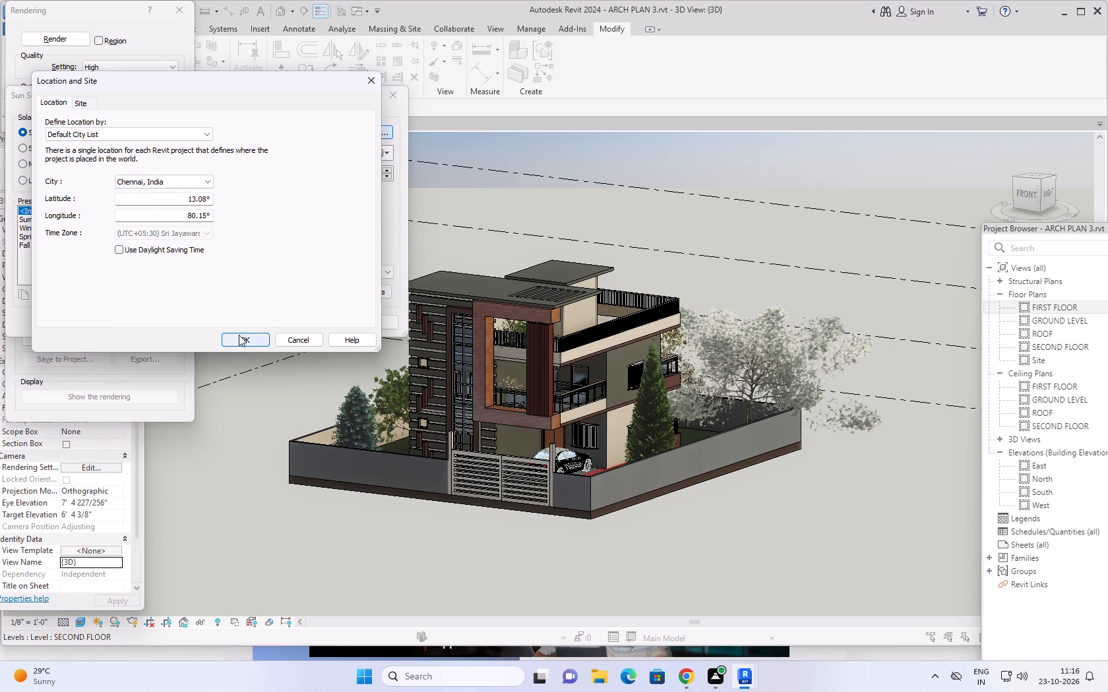
{"action": "left_click", "coordinate": [119, 250]}
{"action": "left_click", "coordinate": [265, 341]}
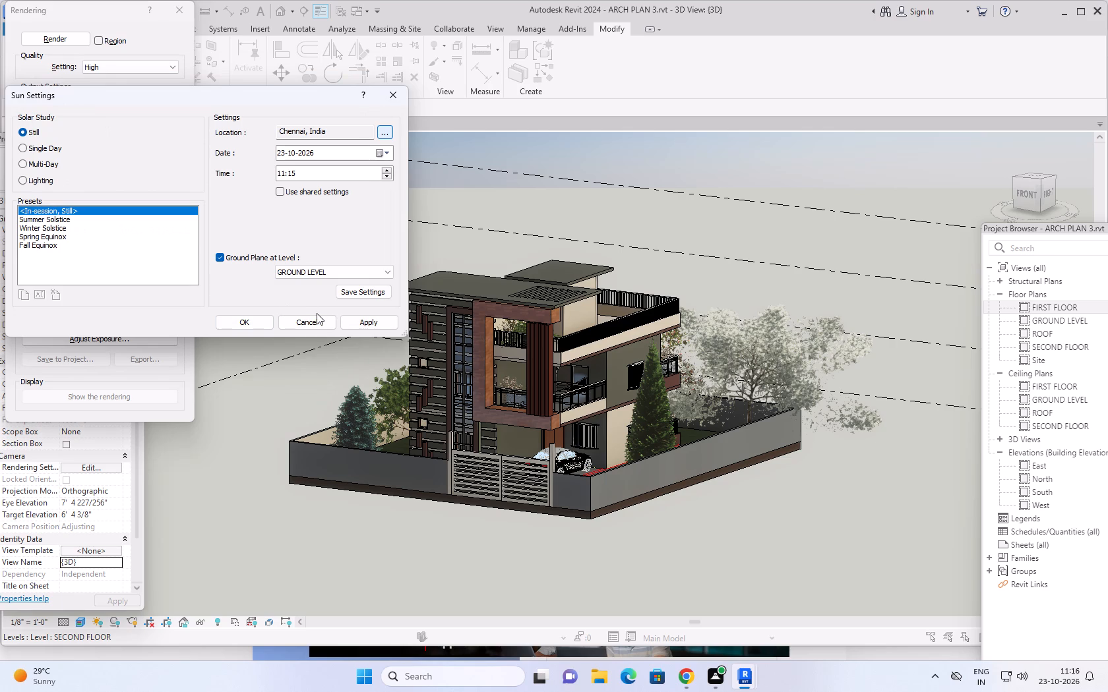
{"action": "left_click", "coordinate": [385, 324]}
{"action": "left_click", "coordinate": [258, 322]}
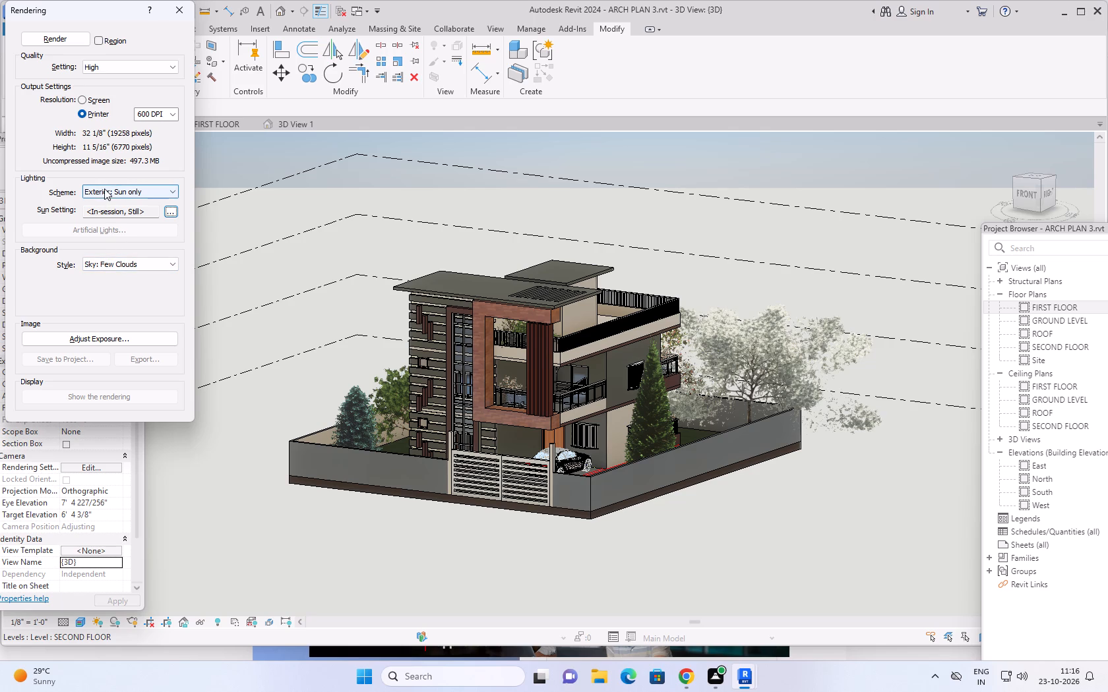
Set the render's background style to Sky: No Clouds.
{"action": "scroll", "coordinate": [111, 262], "scroll_direction": "down", "scroll_amount": 1}
{"action": "left_click", "coordinate": [161, 263]}
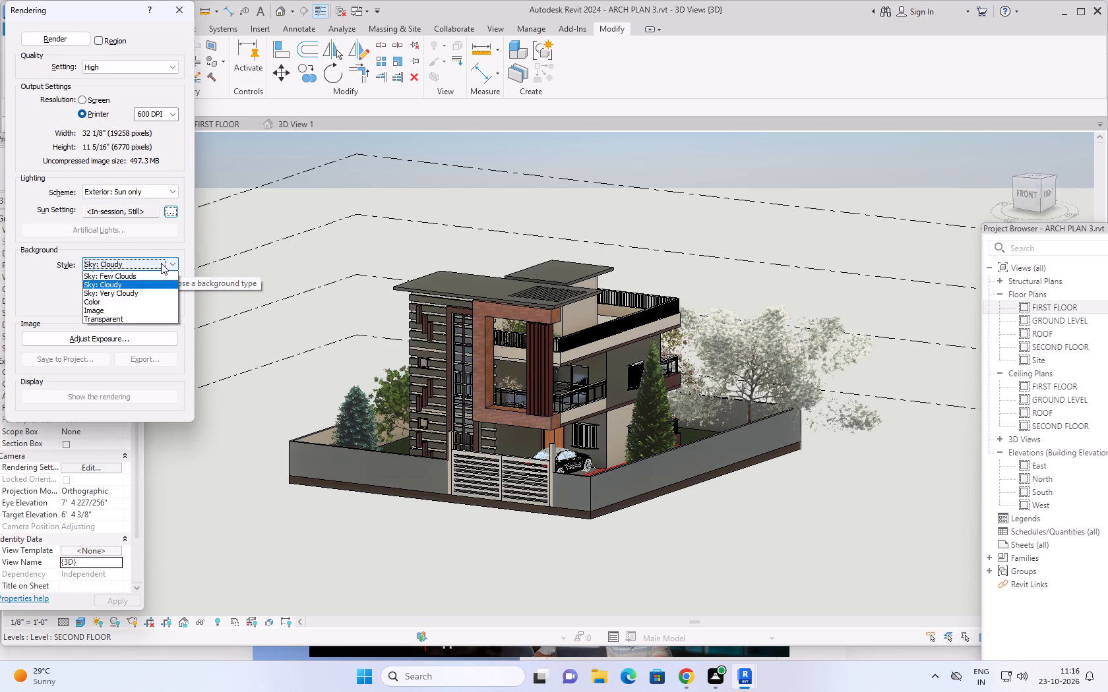
{"action": "left_click", "coordinate": [137, 275]}
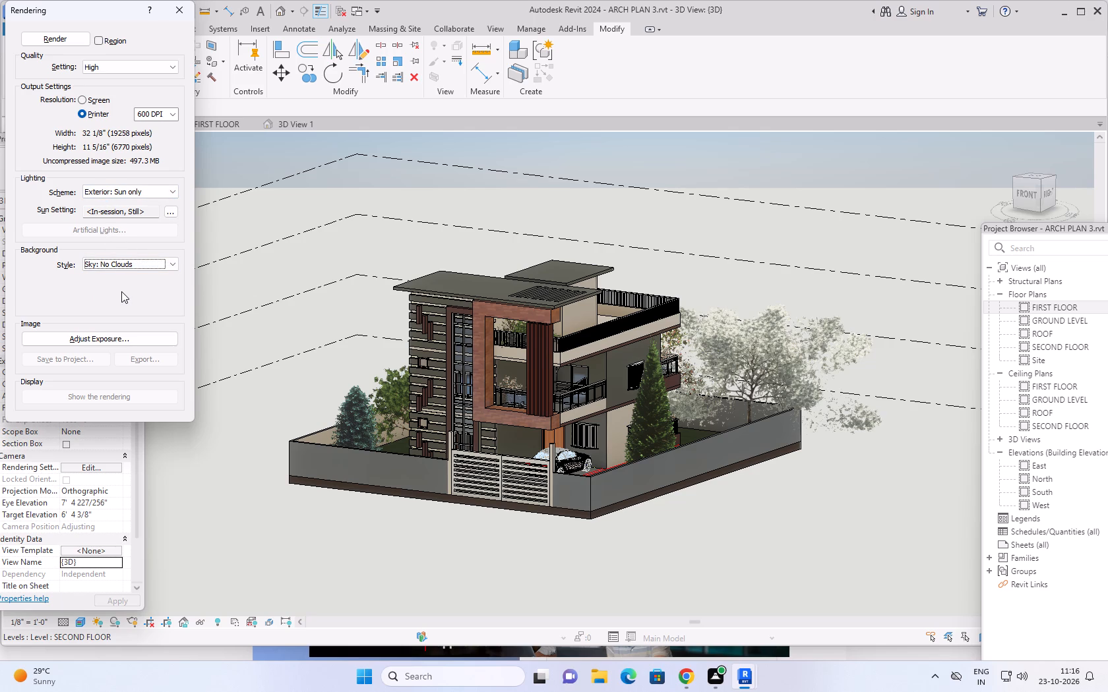
{"action": "scroll", "coordinate": [121, 291], "scroll_direction": "up", "scroll_amount": 3}
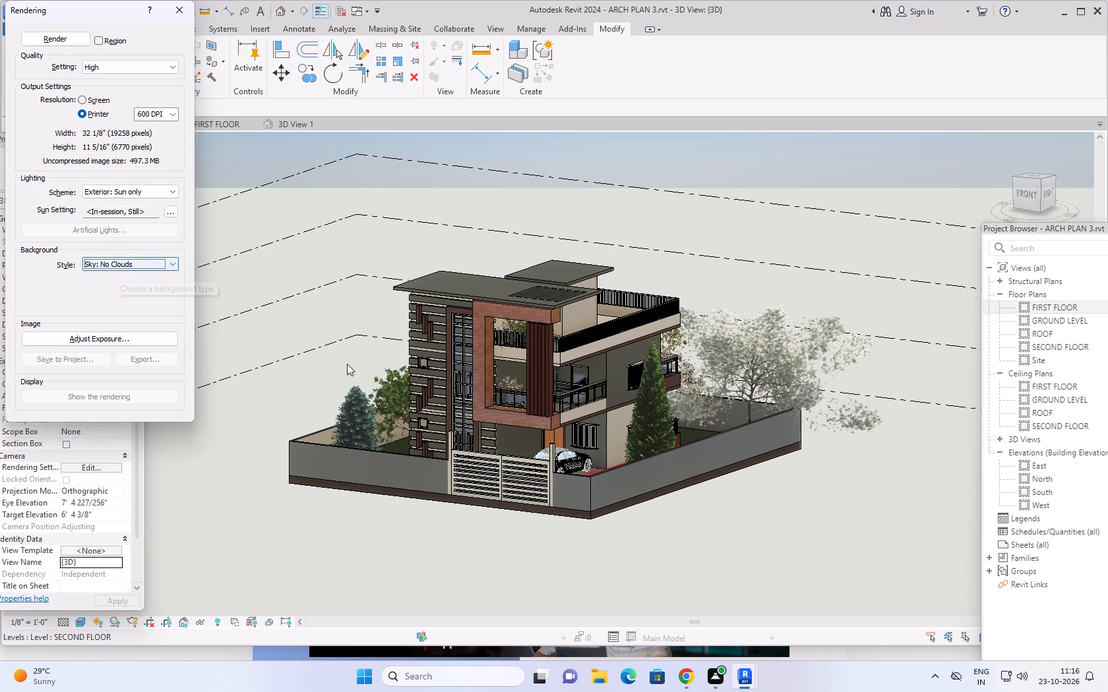
Frame the house from its front-right corner in the 3D view and start rendering it with the current High, 600 DPI printer settings.
{"action": "middle_click_drag", "start_coordinate": [745, 519], "coordinate": [754, 447]}
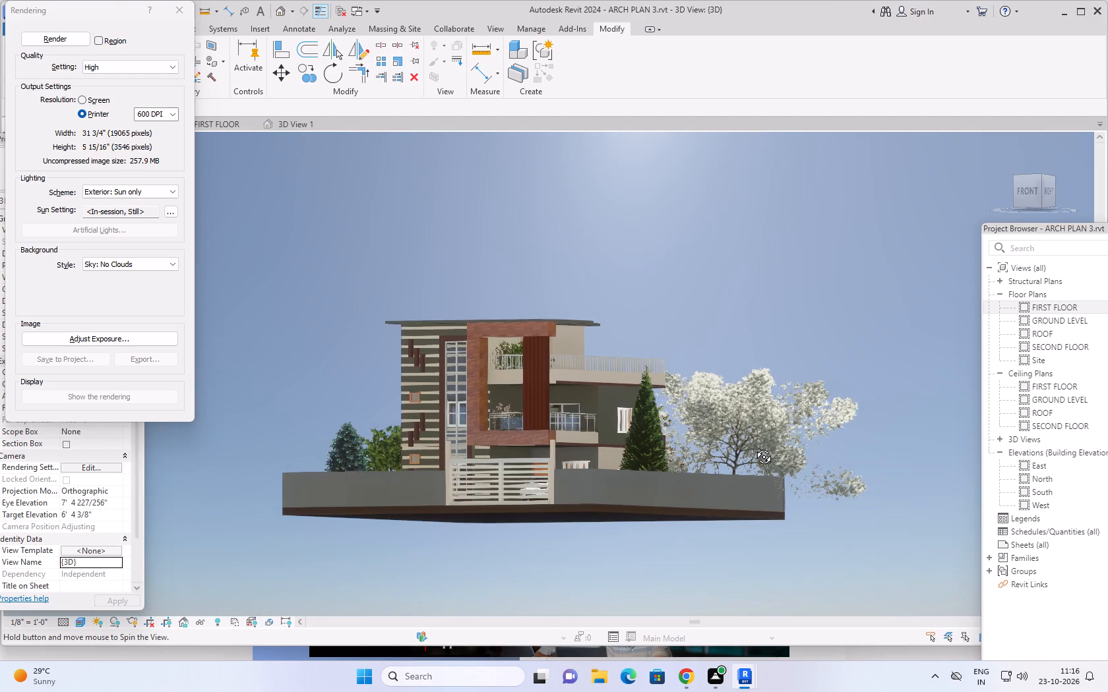
{"action": "middle_click_drag", "start_coordinate": [754, 447], "coordinate": [732, 527]}
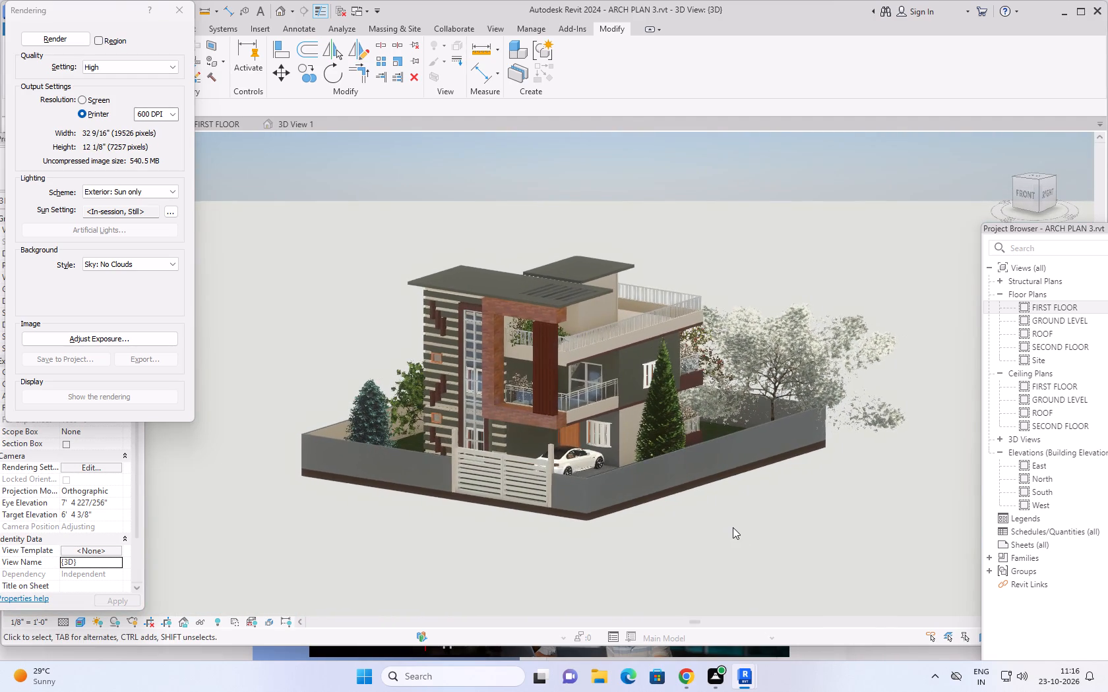
{"action": "middle_click_drag", "start_coordinate": [733, 527], "coordinate": [768, 525]}
{"action": "scroll", "coordinate": [755, 530], "scroll_direction": "up", "scroll_amount": 1}
{"action": "middle_click_drag", "start_coordinate": [760, 529], "coordinate": [820, 522]}
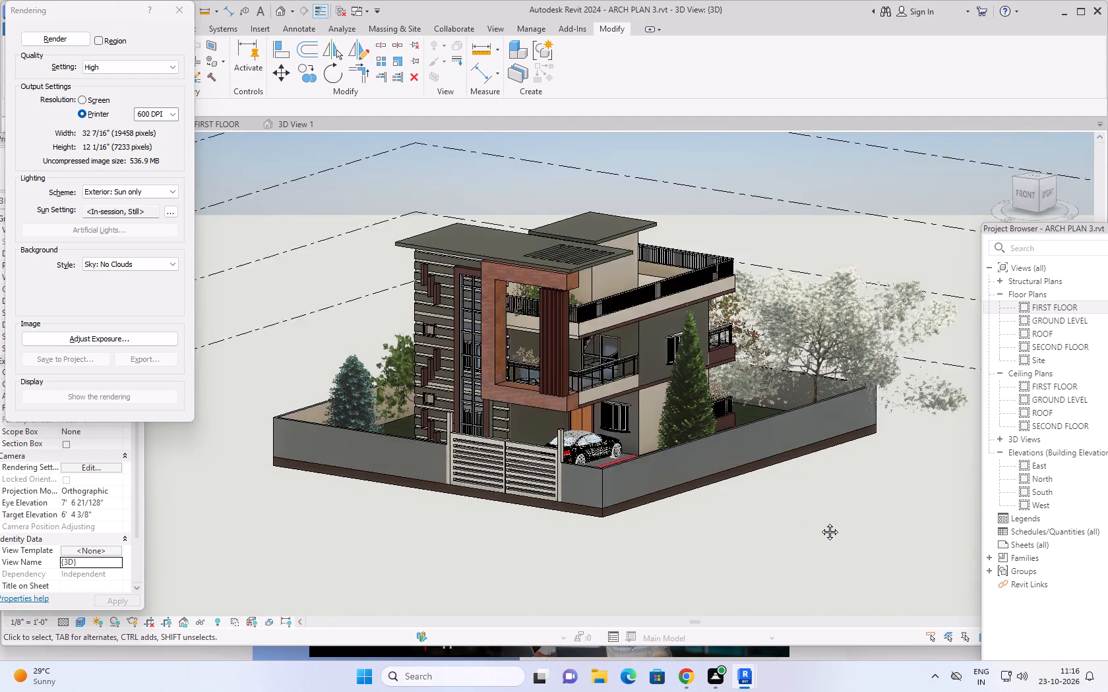
{"action": "middle_click_drag", "start_coordinate": [820, 522], "coordinate": [823, 522]}
{"action": "scroll", "coordinate": [824, 523], "scroll_direction": "up", "scroll_amount": 1}
{"action": "scroll", "coordinate": [824, 523], "scroll_direction": "down", "scroll_amount": 2}
{"action": "middle_click_drag", "start_coordinate": [820, 519], "coordinate": [813, 519]}
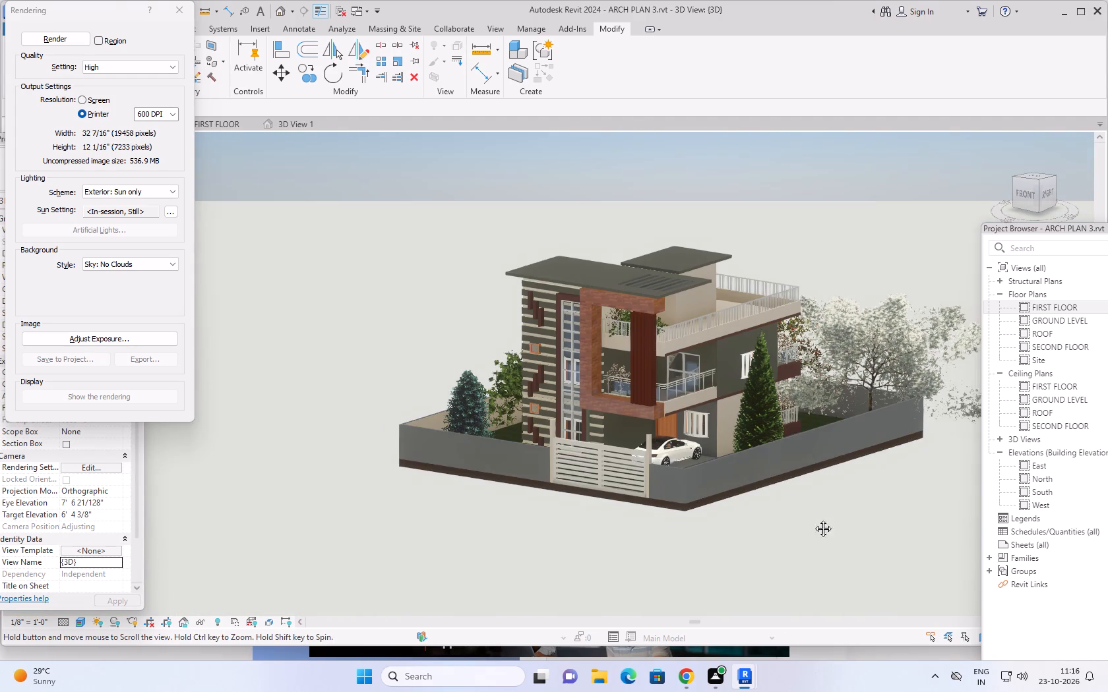
{"action": "middle_click_drag", "start_coordinate": [813, 519], "coordinate": [760, 527]}
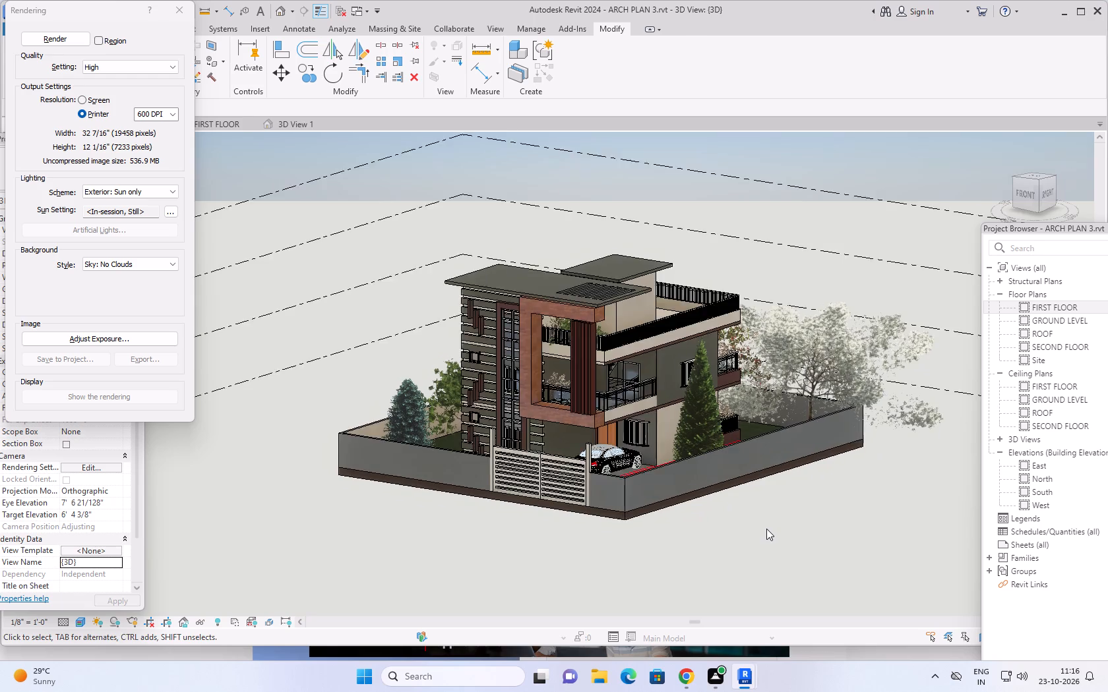
{"action": "middle_click_drag", "start_coordinate": [766, 529], "coordinate": [774, 527], "text": "shift"}
{"action": "middle_click_drag", "start_coordinate": [776, 527], "coordinate": [778, 522]}
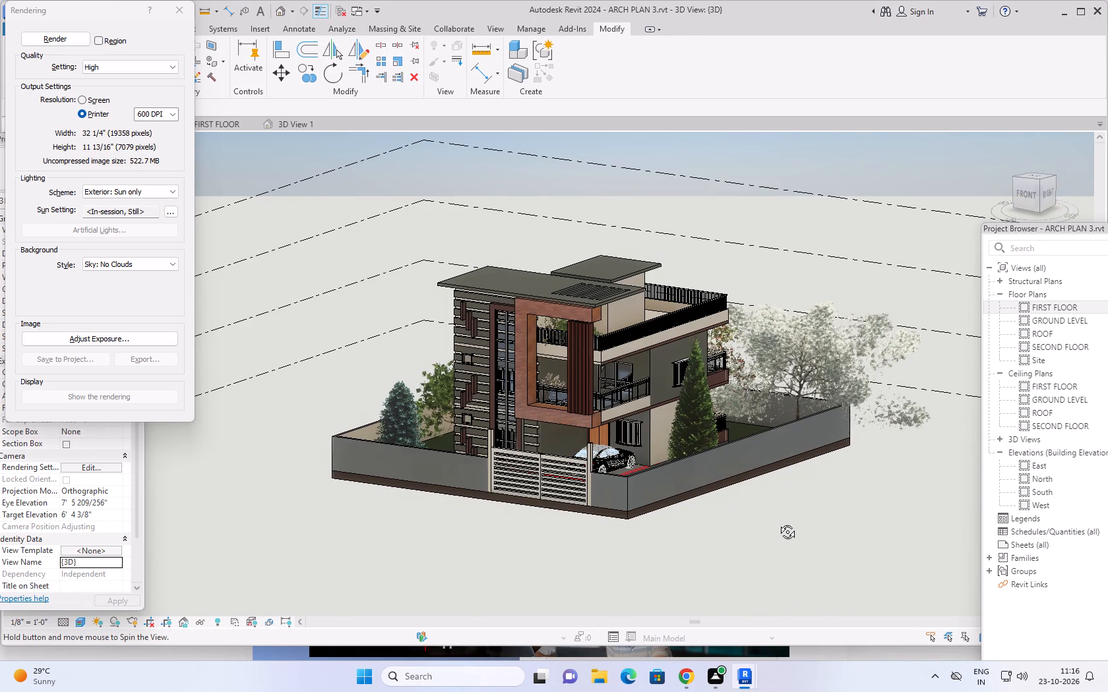
{"action": "middle_click_drag", "start_coordinate": [778, 522], "coordinate": [780, 519]}
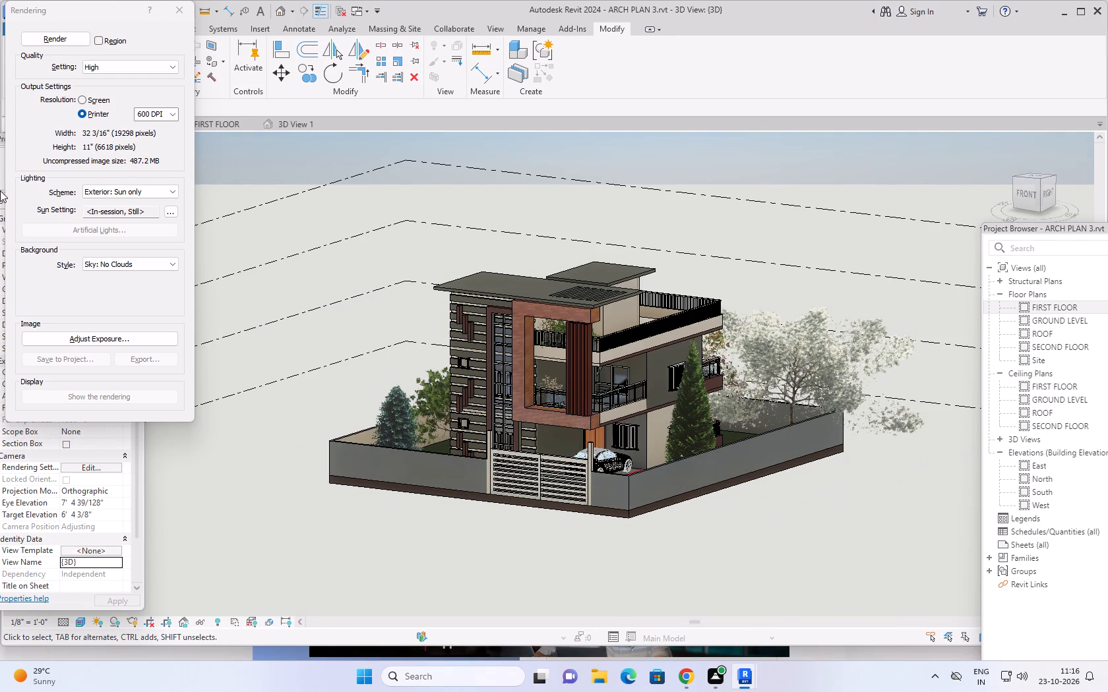
{"action": "left_click", "coordinate": [53, 40]}
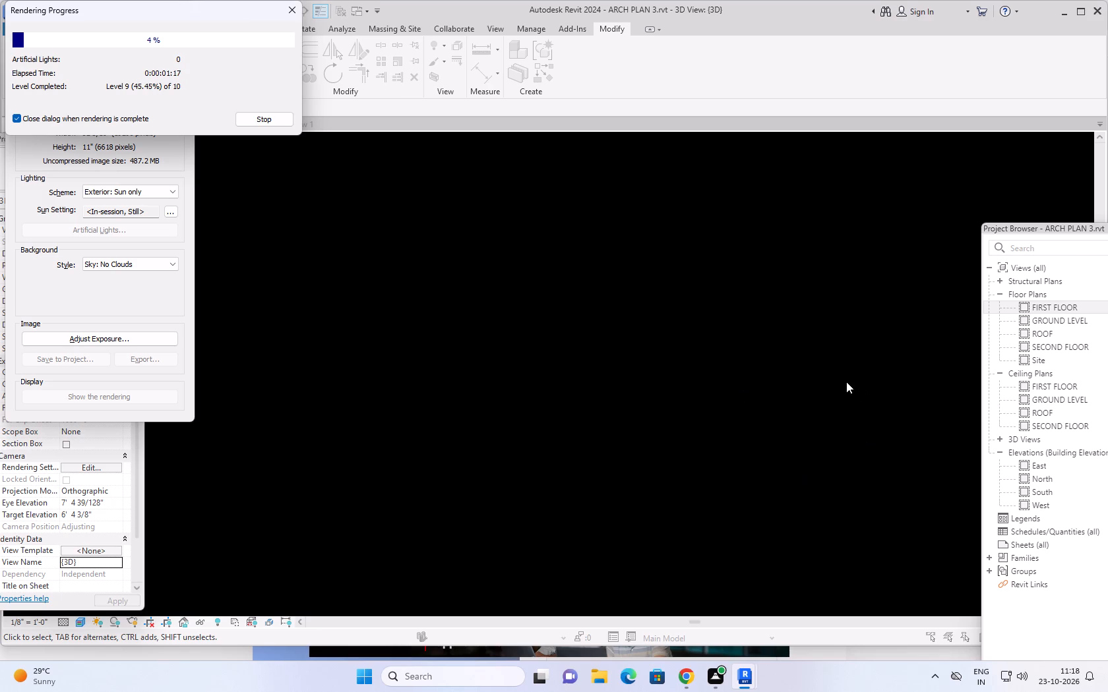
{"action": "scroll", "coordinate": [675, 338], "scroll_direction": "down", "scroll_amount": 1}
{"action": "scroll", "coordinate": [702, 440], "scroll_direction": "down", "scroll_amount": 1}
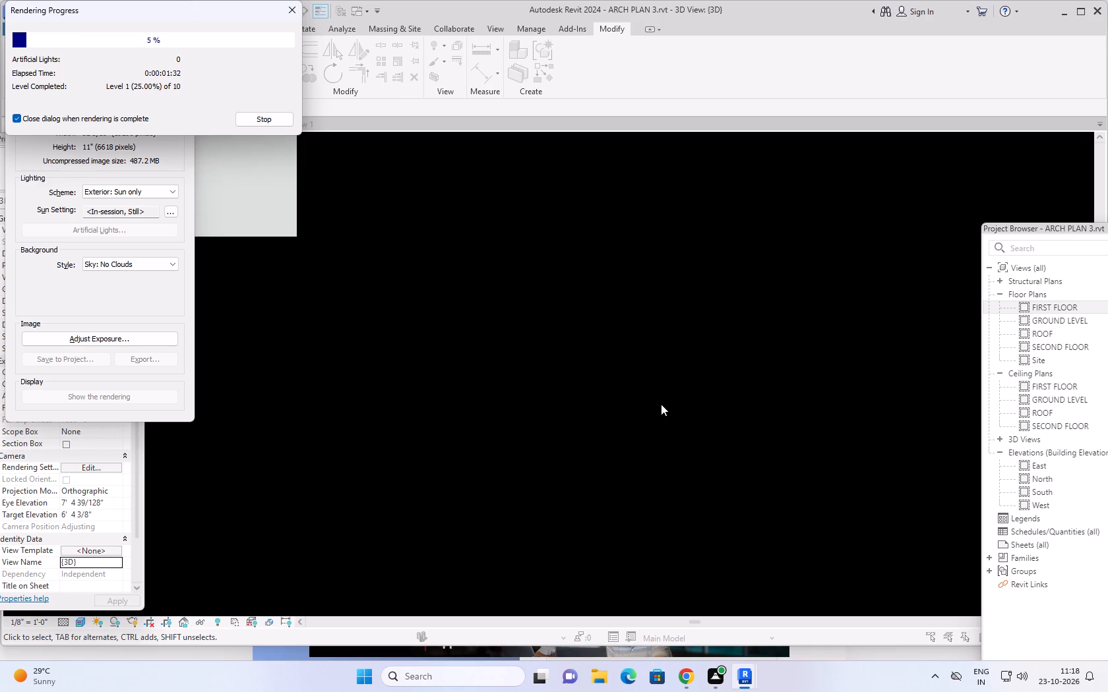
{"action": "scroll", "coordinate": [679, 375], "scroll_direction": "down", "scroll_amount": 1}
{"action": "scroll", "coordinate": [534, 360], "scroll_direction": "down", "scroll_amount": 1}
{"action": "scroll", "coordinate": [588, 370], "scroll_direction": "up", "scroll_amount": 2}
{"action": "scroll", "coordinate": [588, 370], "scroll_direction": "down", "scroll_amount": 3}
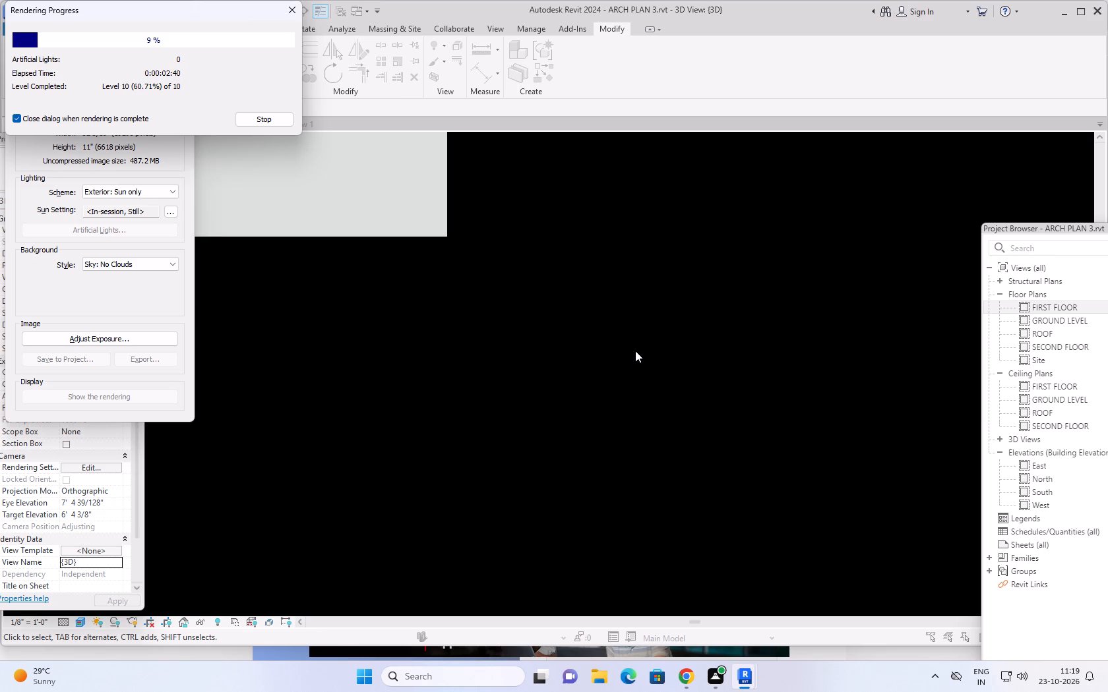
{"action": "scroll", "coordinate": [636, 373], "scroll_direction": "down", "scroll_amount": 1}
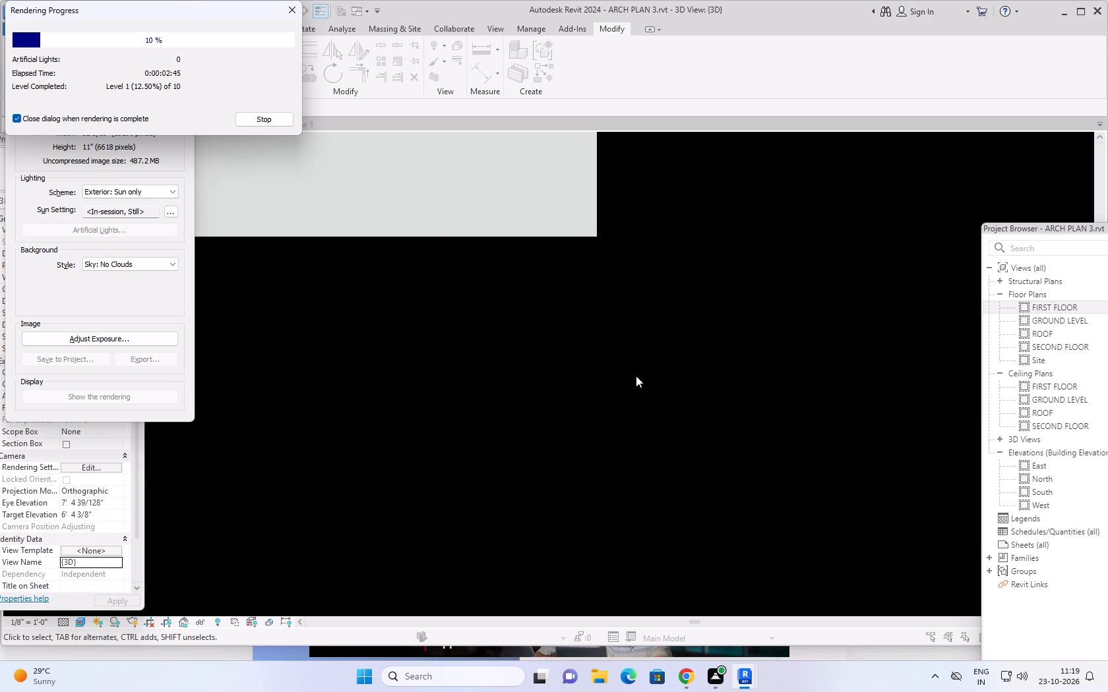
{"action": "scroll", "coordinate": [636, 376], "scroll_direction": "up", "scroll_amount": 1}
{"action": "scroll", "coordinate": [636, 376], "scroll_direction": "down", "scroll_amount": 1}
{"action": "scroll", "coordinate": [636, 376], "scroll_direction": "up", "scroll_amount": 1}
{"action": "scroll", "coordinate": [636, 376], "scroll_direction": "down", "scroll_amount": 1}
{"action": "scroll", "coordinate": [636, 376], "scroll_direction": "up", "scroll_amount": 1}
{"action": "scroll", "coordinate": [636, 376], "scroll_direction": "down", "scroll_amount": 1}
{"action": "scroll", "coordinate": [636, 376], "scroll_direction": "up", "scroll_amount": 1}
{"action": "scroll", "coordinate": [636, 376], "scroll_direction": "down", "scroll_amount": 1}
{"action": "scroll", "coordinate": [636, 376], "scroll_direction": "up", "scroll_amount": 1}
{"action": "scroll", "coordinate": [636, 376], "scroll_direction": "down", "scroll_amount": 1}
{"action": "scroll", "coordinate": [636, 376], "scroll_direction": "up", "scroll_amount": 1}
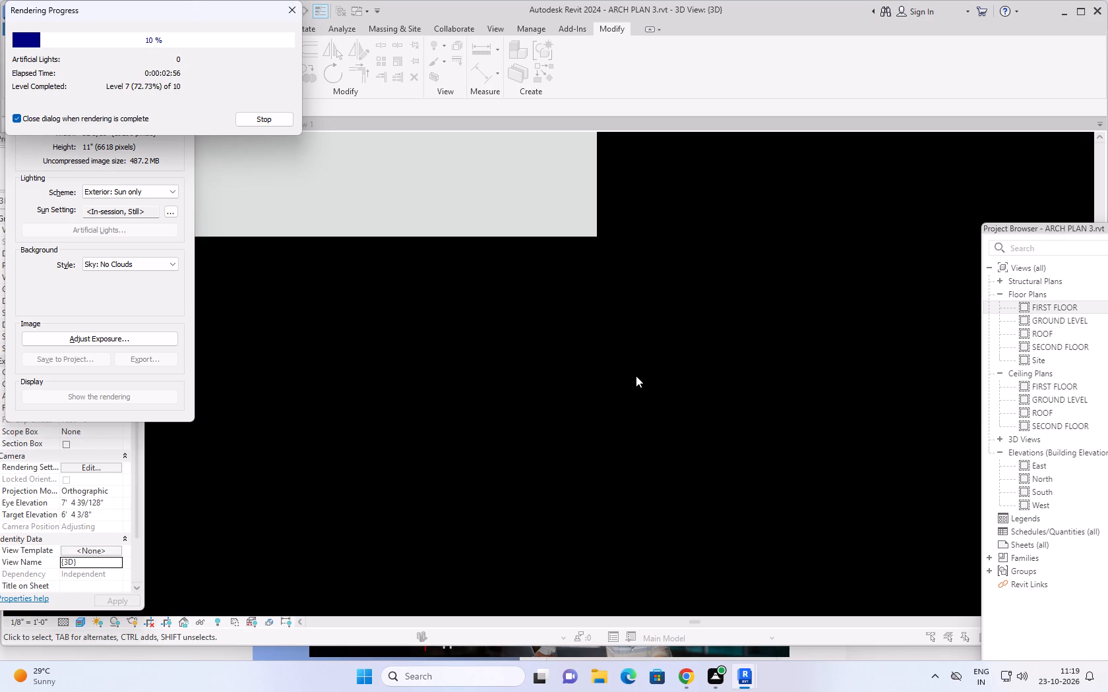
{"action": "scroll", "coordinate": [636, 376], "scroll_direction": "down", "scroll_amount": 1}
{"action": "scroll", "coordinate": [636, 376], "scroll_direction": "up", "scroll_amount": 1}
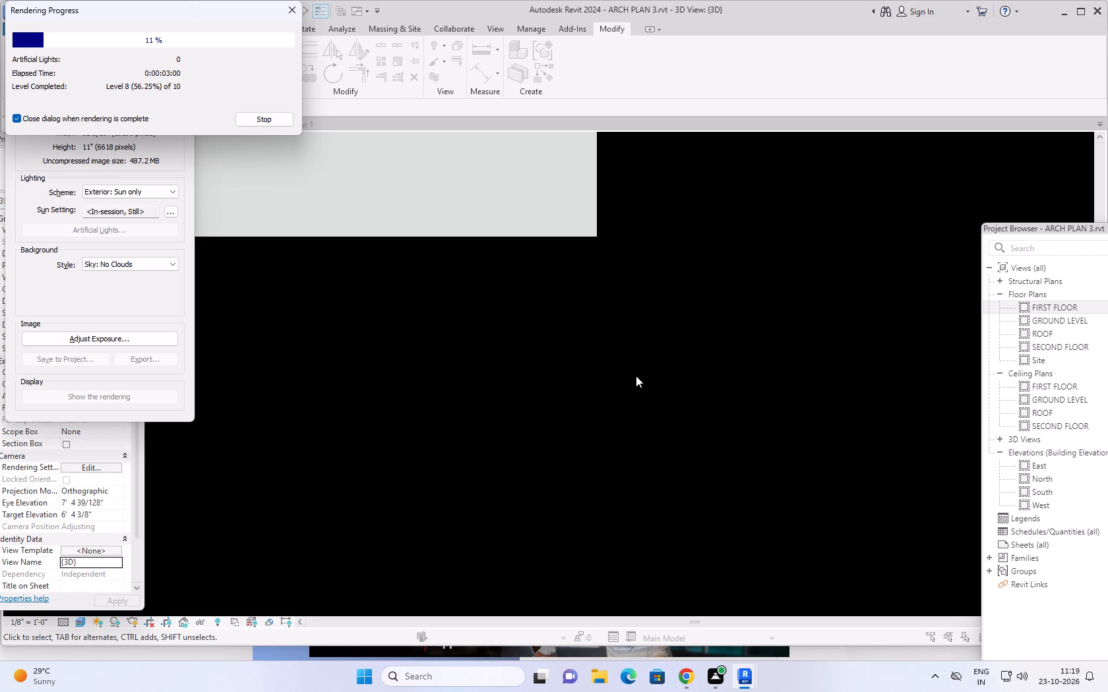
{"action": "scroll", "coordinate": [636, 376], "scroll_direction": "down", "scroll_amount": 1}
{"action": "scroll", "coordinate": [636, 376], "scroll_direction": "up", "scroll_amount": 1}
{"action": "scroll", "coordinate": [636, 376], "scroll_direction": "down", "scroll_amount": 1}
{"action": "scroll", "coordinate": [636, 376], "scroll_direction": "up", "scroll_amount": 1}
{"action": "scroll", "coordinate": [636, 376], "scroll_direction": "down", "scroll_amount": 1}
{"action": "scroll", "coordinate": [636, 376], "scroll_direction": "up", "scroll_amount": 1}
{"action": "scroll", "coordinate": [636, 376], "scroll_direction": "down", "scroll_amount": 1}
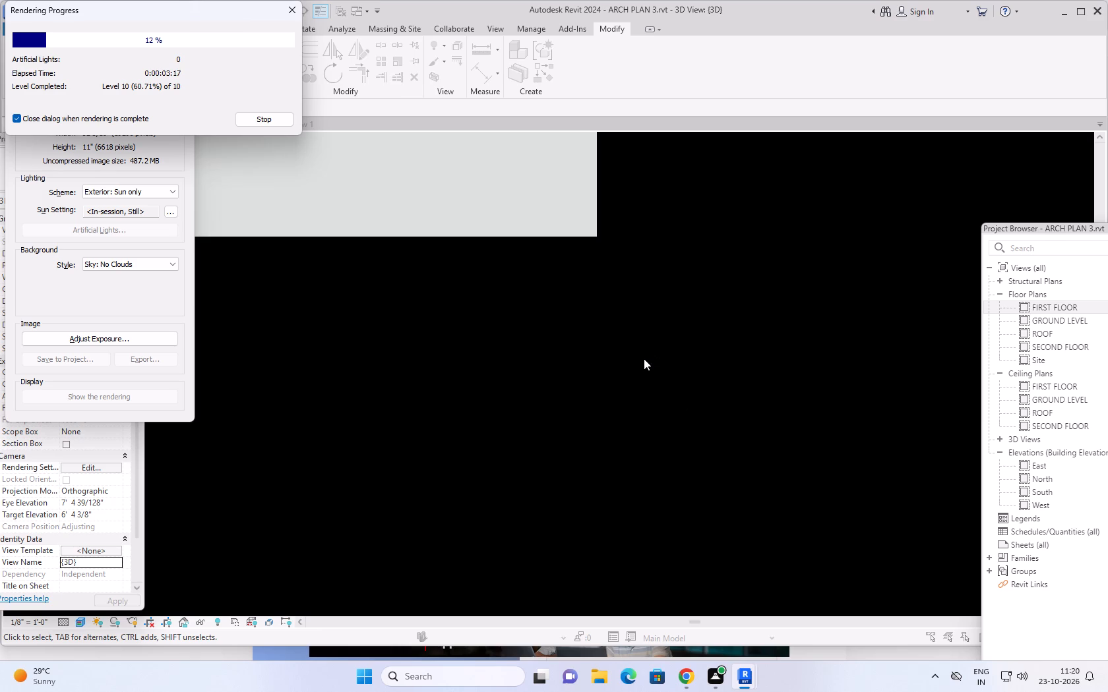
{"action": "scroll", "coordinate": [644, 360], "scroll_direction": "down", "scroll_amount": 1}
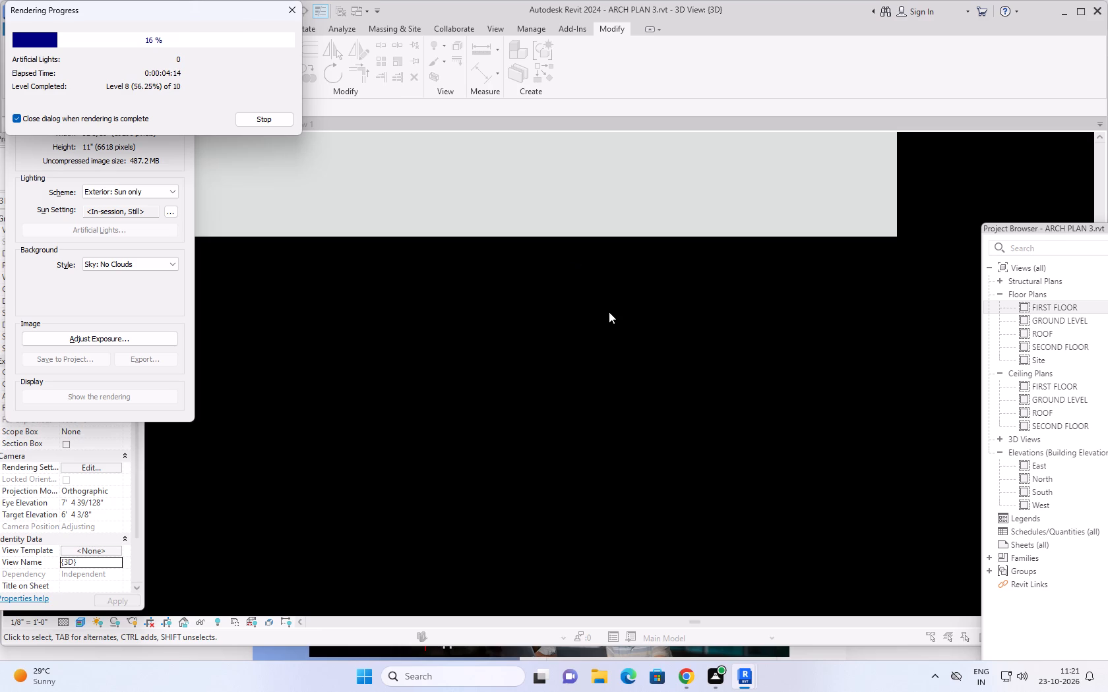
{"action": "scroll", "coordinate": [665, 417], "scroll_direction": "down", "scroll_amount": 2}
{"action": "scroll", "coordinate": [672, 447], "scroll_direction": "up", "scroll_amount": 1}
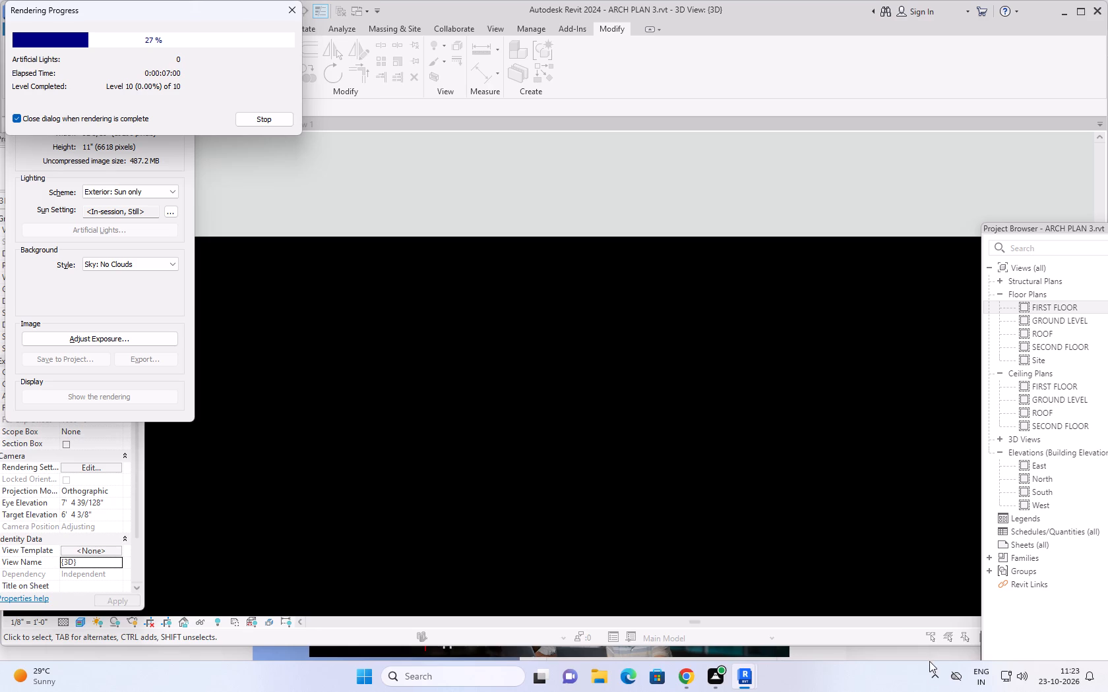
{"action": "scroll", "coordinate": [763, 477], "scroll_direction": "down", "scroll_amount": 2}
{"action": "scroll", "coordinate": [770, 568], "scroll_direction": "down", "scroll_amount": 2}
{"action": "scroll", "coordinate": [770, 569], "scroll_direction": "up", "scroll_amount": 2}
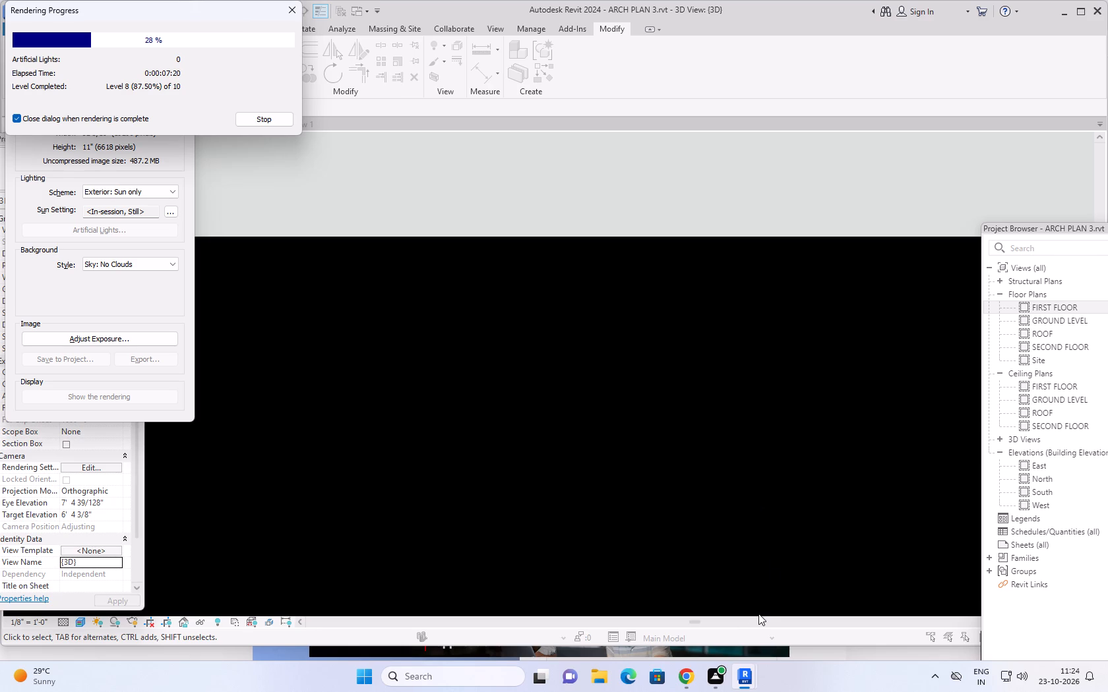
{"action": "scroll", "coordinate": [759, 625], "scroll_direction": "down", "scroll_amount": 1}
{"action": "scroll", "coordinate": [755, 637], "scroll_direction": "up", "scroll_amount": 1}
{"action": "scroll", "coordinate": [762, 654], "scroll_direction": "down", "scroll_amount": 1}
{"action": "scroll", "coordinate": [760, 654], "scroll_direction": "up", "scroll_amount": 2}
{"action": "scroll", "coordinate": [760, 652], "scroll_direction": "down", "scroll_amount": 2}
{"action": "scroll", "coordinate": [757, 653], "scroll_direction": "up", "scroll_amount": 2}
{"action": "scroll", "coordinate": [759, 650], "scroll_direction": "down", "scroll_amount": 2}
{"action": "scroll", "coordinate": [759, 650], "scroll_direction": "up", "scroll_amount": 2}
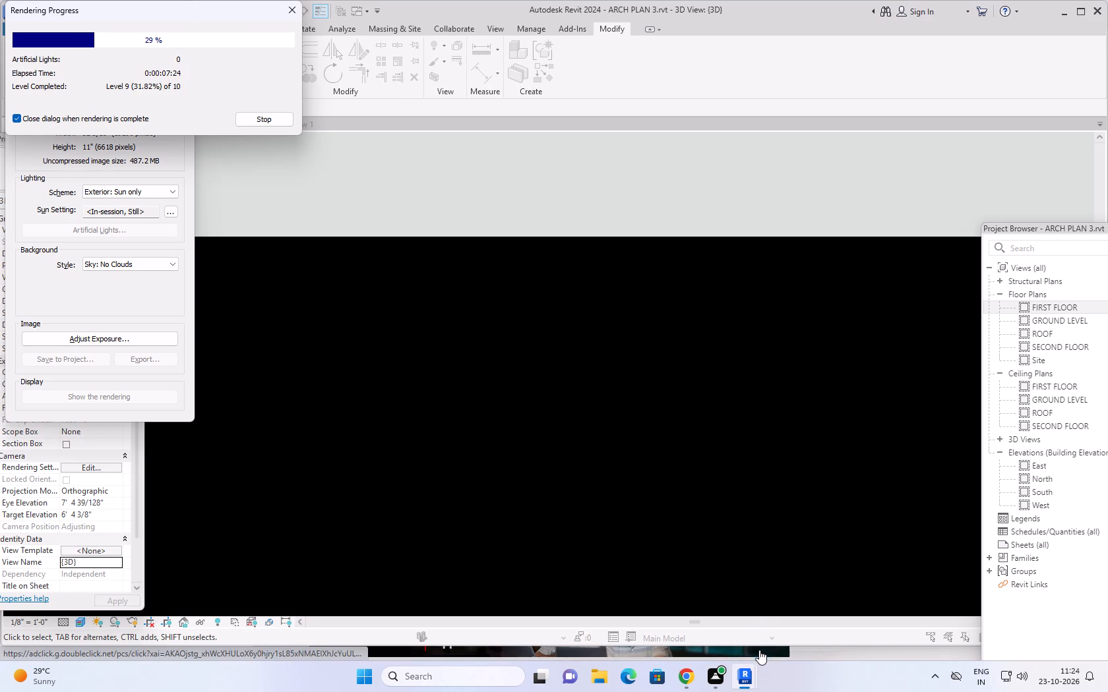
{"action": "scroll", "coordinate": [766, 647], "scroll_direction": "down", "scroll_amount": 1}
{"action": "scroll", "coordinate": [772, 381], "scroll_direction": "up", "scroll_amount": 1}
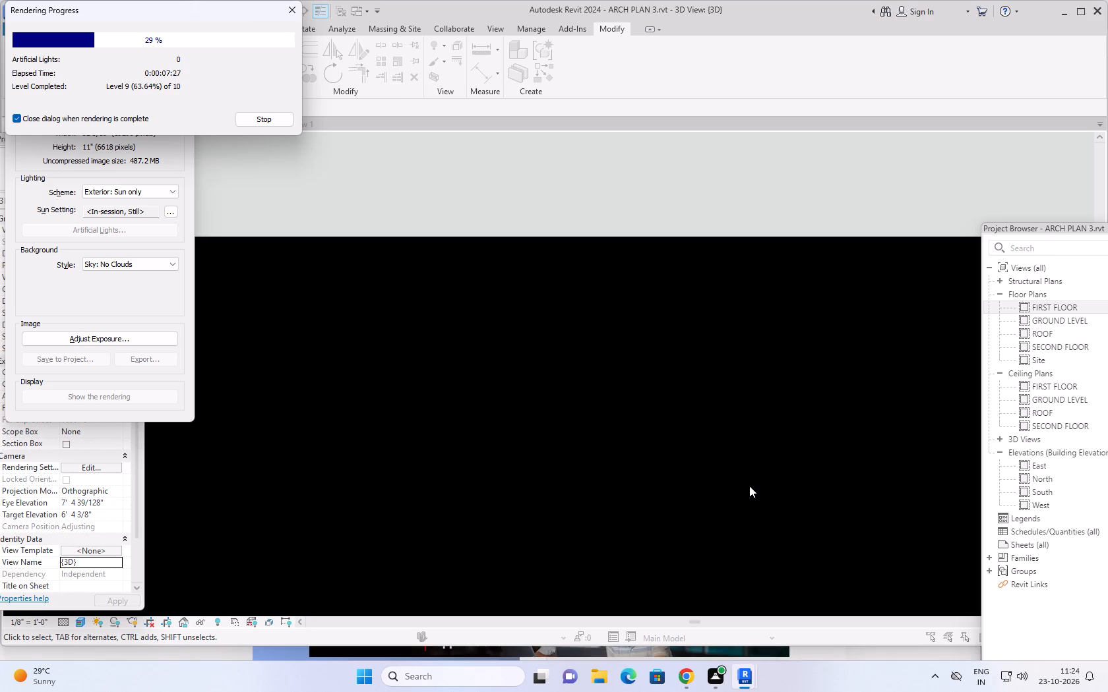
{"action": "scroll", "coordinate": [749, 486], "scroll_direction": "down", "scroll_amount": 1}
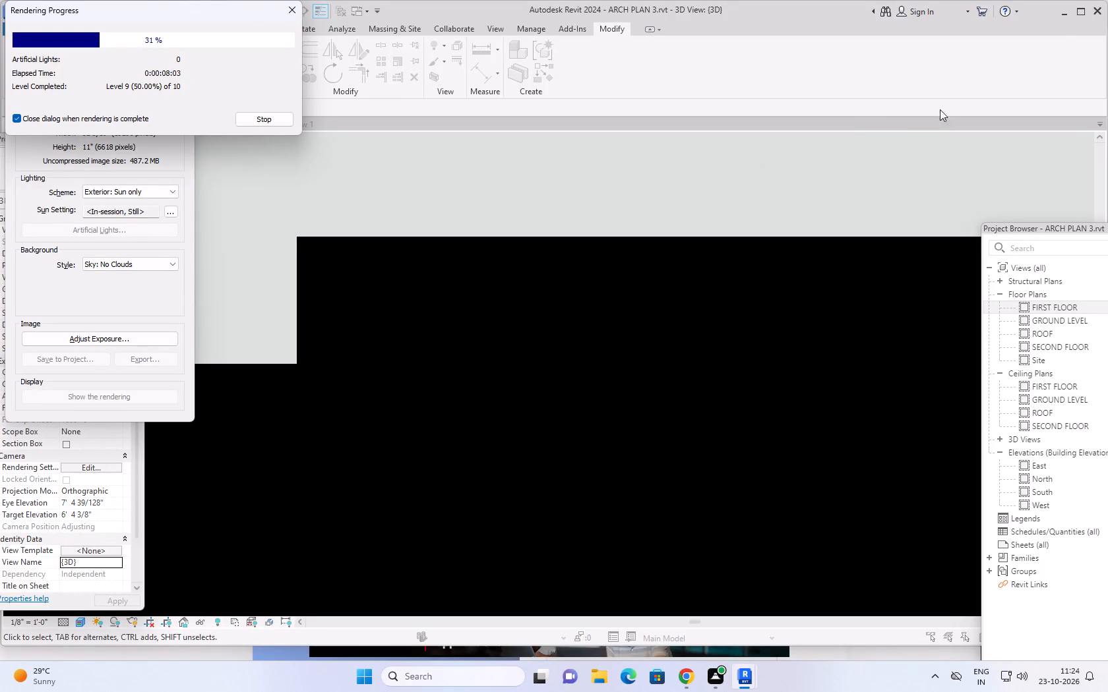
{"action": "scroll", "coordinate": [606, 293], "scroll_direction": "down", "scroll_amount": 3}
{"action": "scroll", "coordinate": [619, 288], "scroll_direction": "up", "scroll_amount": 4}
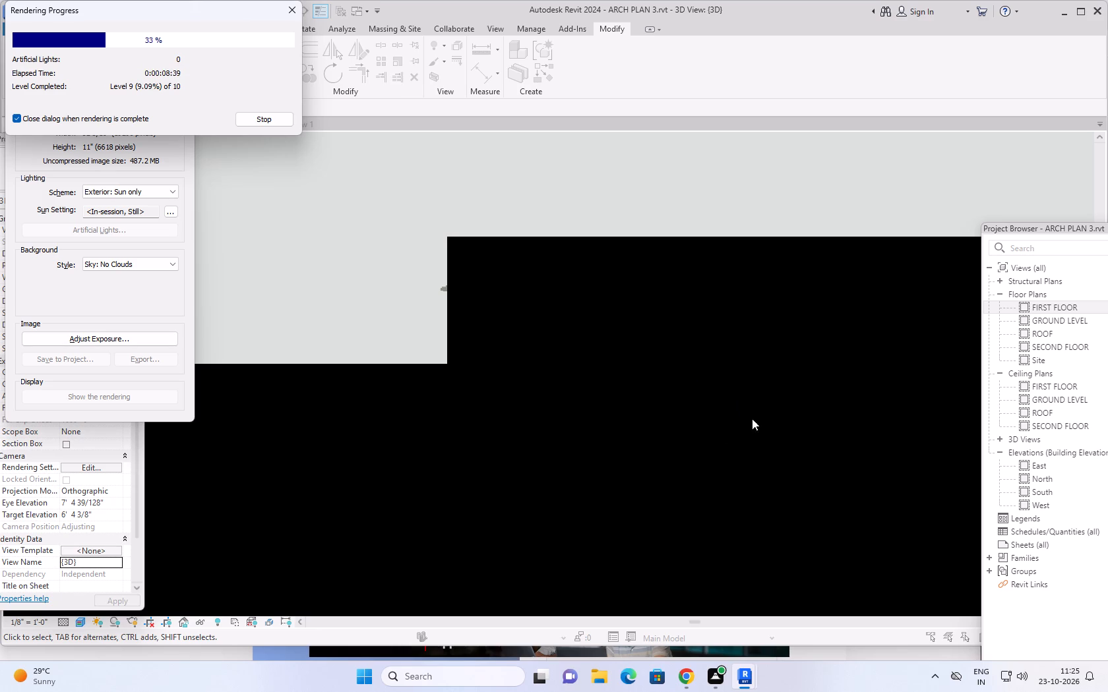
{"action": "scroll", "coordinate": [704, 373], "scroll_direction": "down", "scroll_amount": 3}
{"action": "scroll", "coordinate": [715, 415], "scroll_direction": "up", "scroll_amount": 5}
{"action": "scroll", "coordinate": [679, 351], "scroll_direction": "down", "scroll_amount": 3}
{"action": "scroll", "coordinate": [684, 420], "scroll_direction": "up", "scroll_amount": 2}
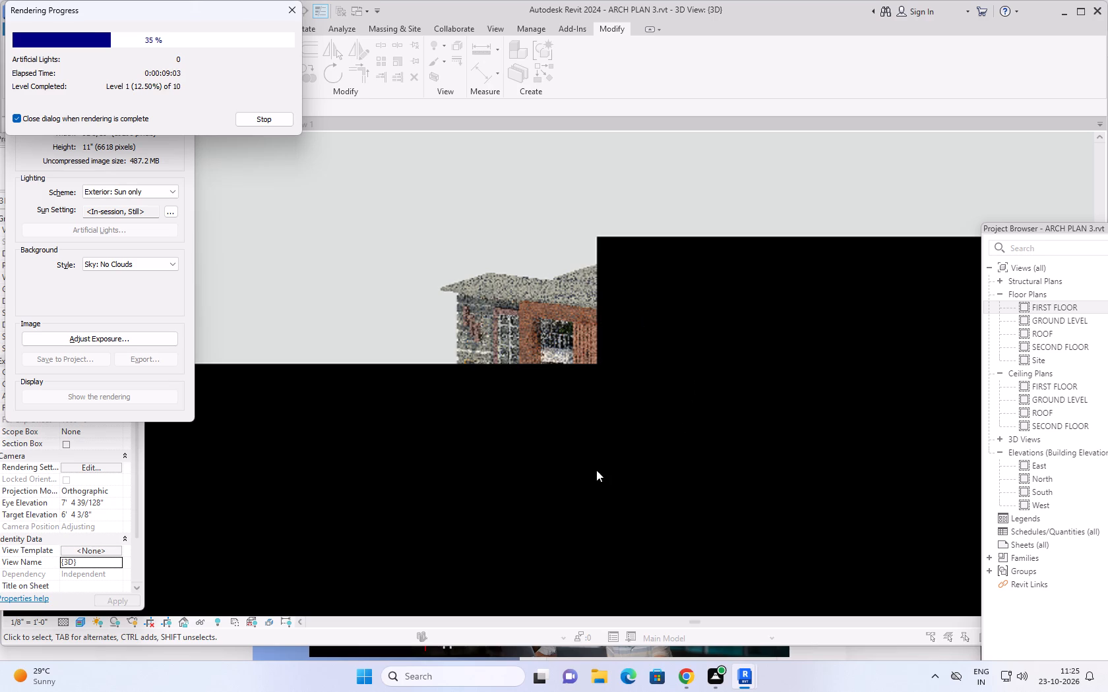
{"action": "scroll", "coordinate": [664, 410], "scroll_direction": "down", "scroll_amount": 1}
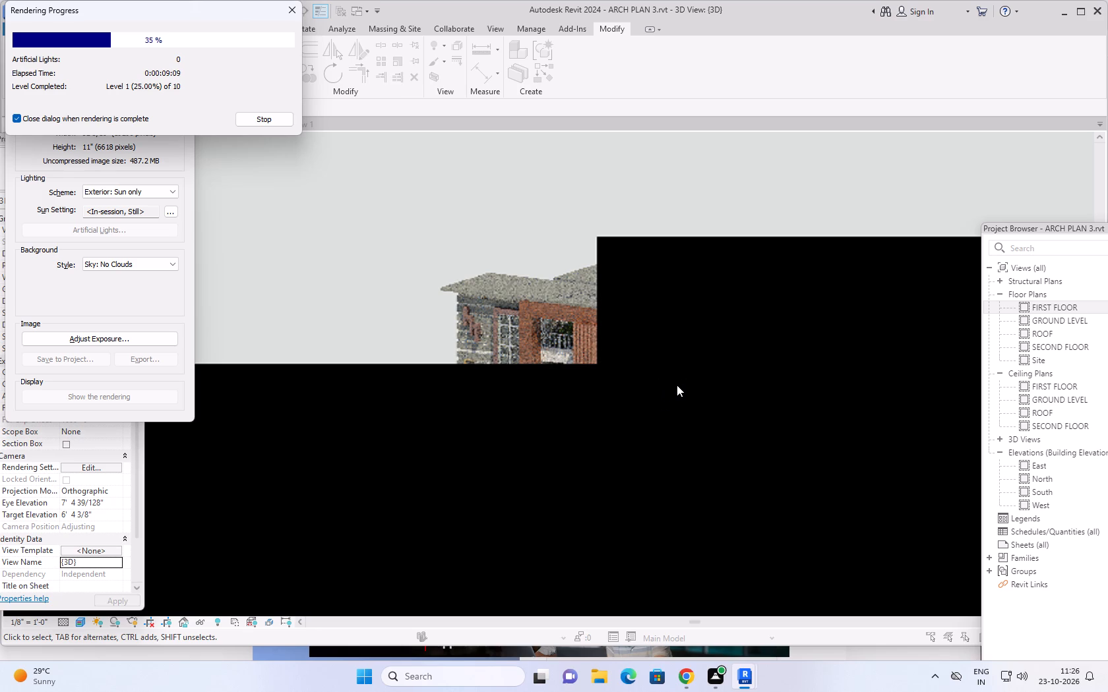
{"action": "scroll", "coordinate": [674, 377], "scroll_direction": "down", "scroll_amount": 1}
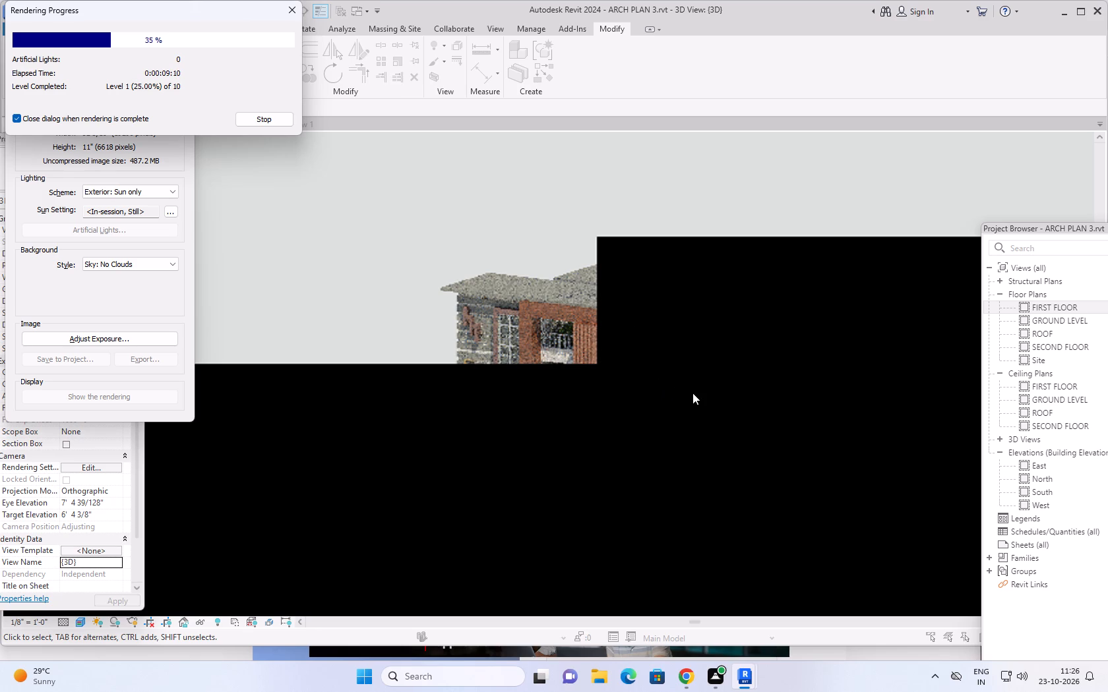
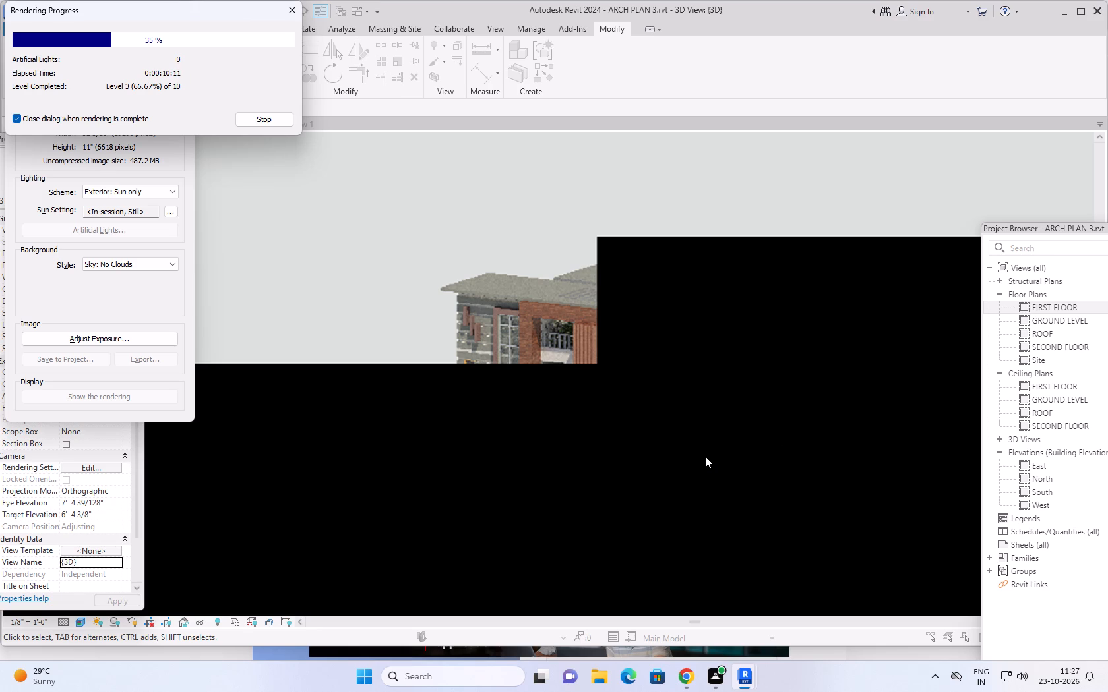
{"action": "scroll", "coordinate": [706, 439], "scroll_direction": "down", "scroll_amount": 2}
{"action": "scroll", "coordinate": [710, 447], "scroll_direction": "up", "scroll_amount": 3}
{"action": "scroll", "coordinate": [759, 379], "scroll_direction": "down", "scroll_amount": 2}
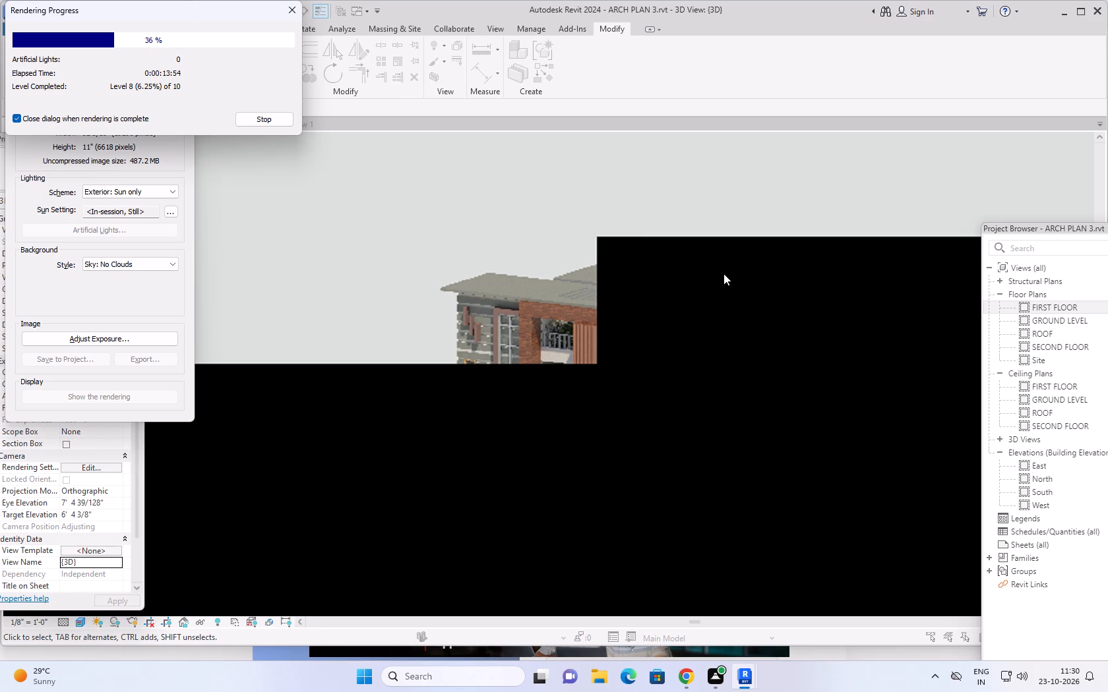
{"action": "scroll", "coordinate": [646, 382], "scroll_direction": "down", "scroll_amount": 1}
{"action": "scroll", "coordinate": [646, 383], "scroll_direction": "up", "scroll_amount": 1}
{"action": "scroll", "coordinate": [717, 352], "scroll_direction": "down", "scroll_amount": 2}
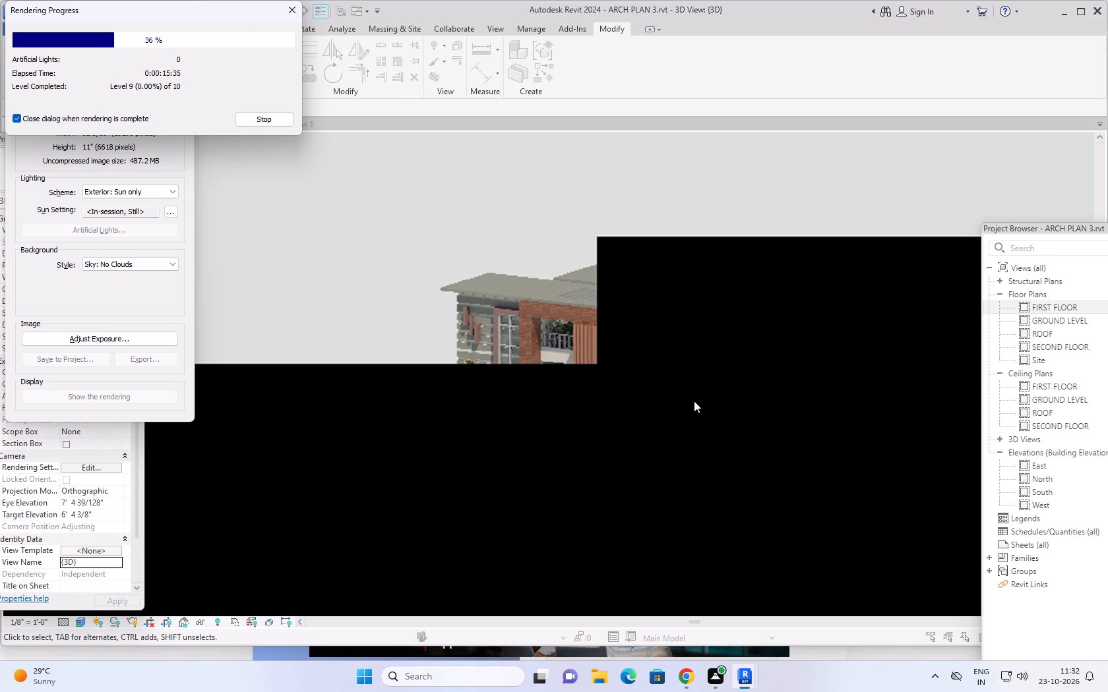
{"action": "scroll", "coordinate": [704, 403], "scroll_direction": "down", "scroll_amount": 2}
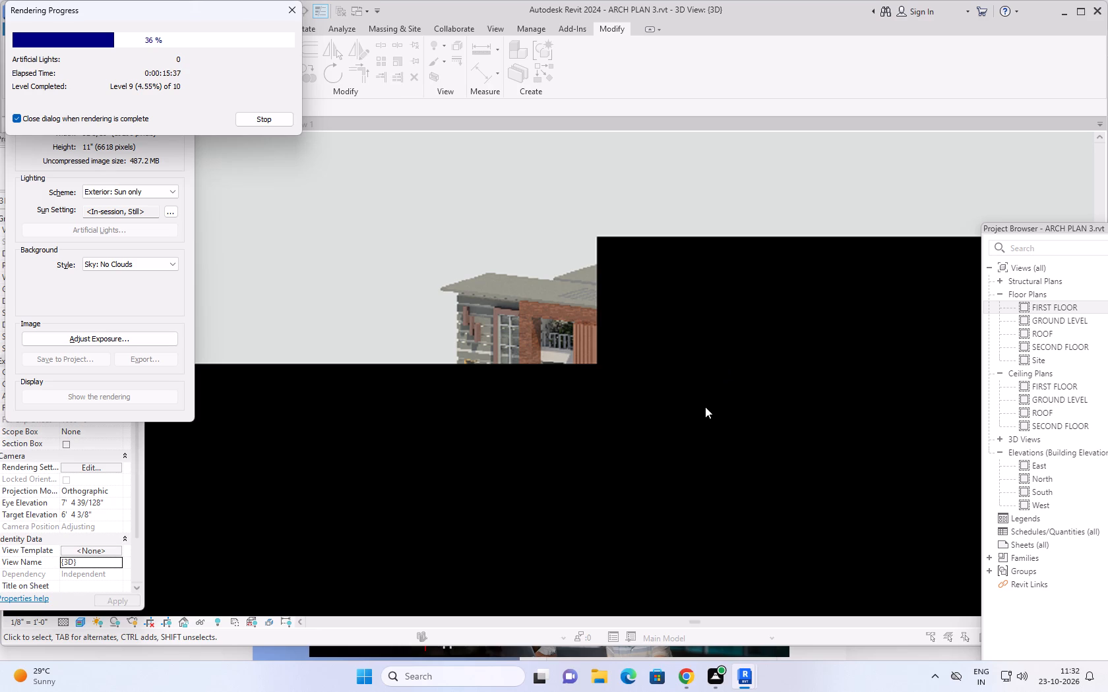
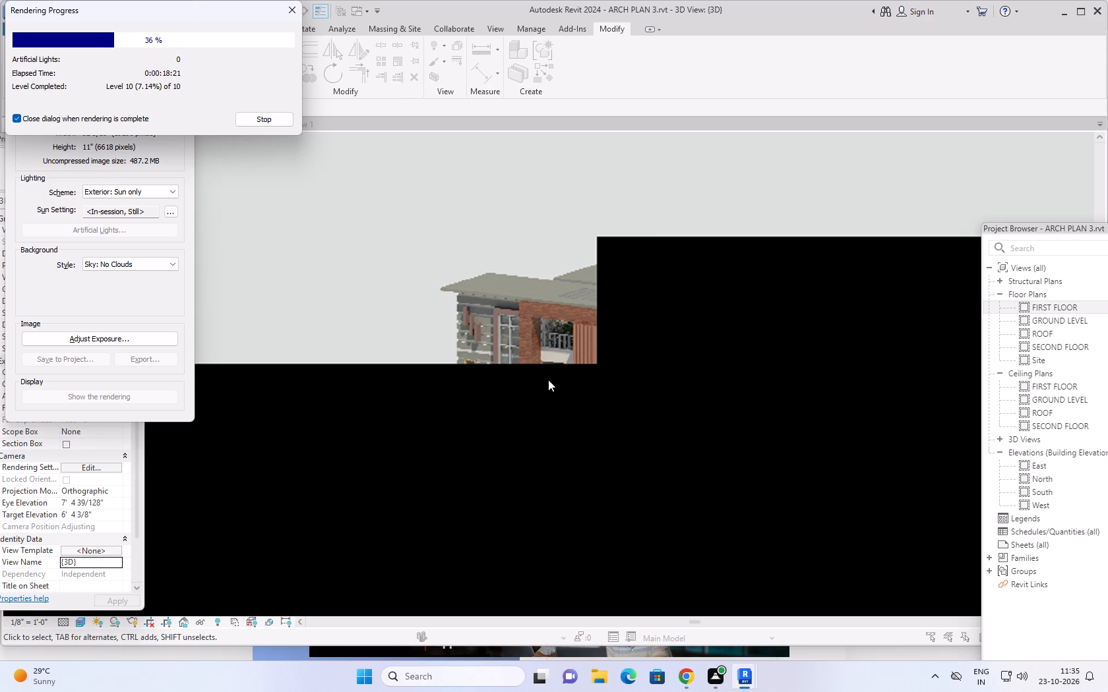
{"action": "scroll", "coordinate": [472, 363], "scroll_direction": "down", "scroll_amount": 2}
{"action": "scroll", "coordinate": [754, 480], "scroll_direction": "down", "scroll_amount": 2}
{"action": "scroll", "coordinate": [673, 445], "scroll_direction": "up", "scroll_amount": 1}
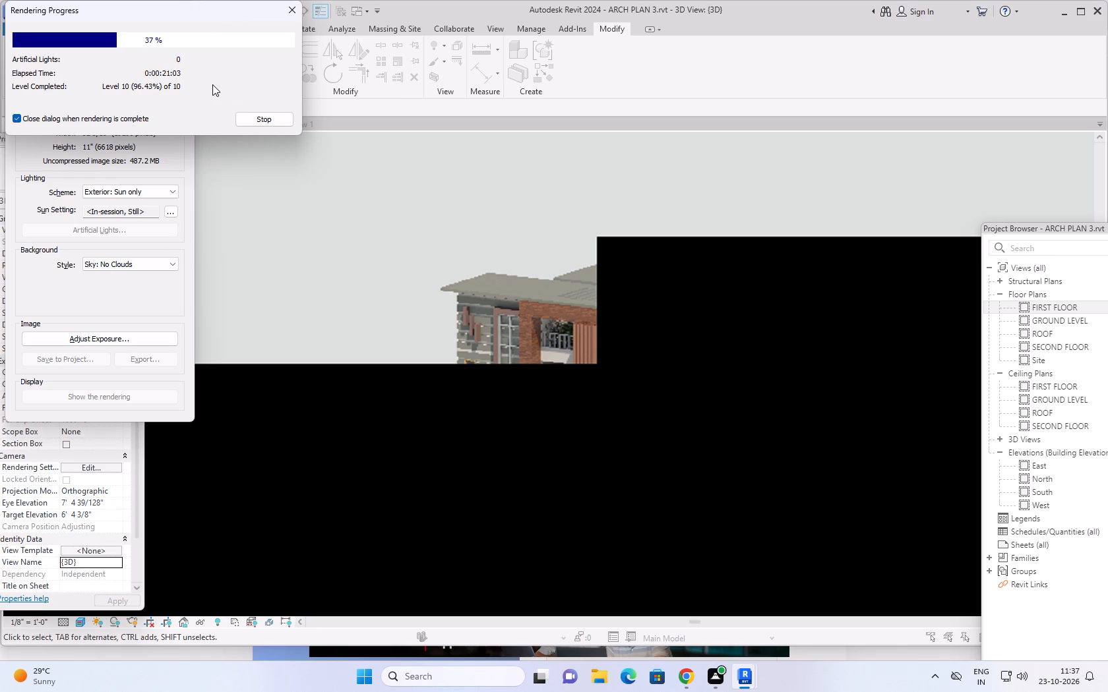
Stop the high-quality rendering in progress and close the rendering settings.
{"action": "left_click", "coordinate": [282, 119]}
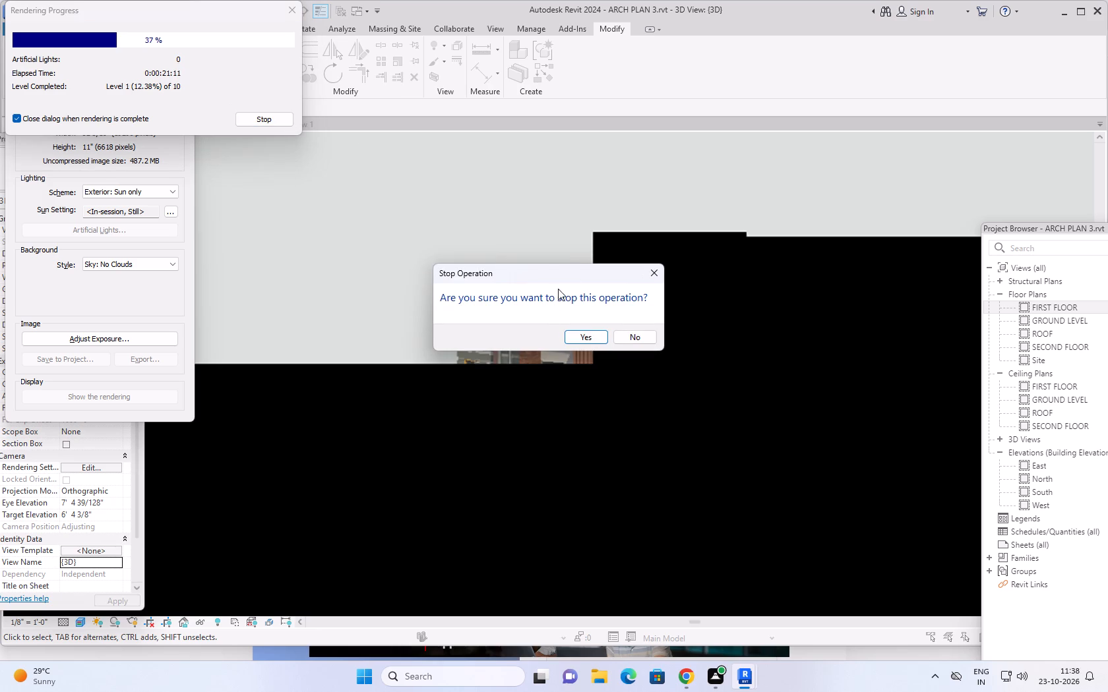
{"action": "left_click", "coordinate": [627, 333]}
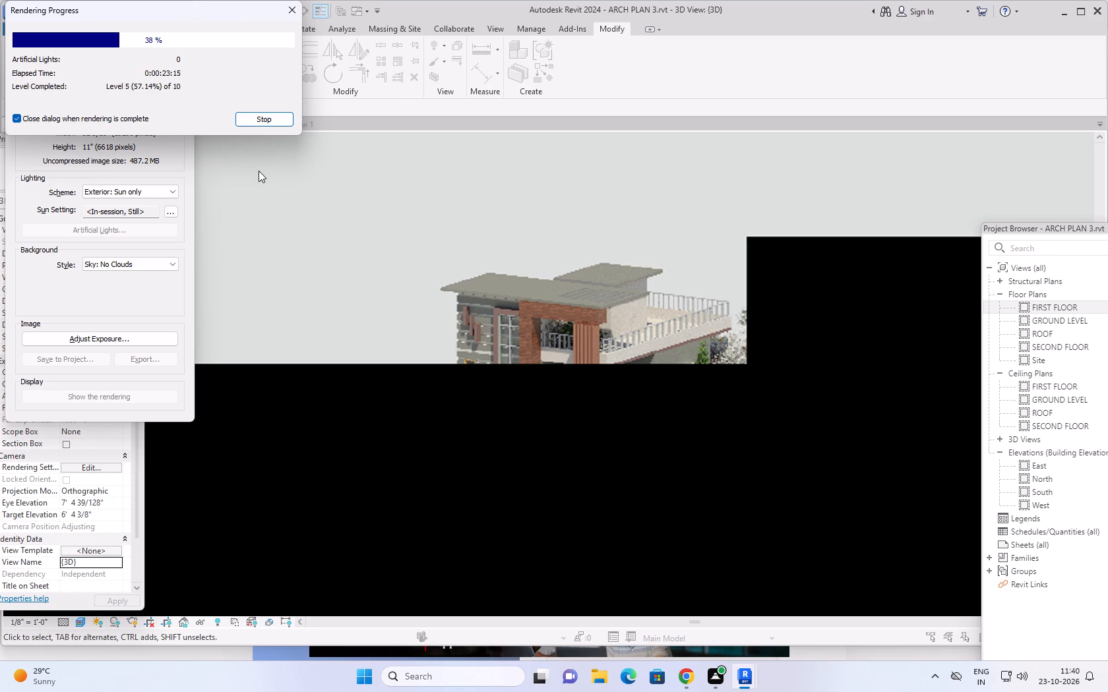
{"action": "left_click", "coordinate": [258, 119]}
{"action": "left_click", "coordinate": [592, 336]}
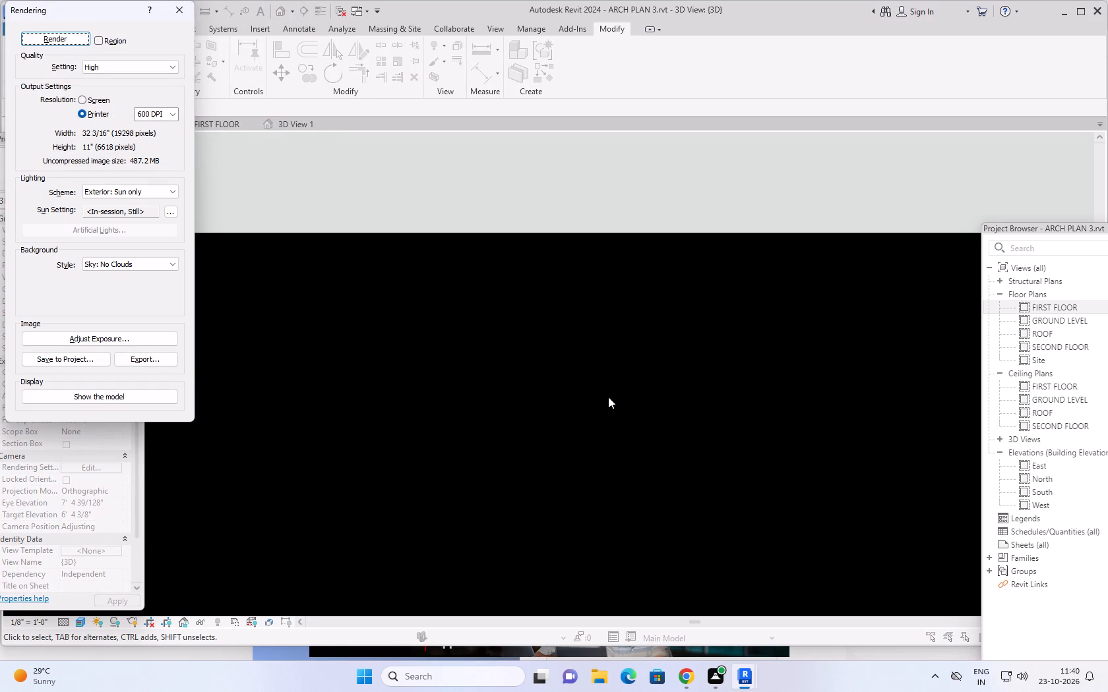
{"action": "scroll", "coordinate": [569, 397], "scroll_direction": "down", "scroll_amount": 2}
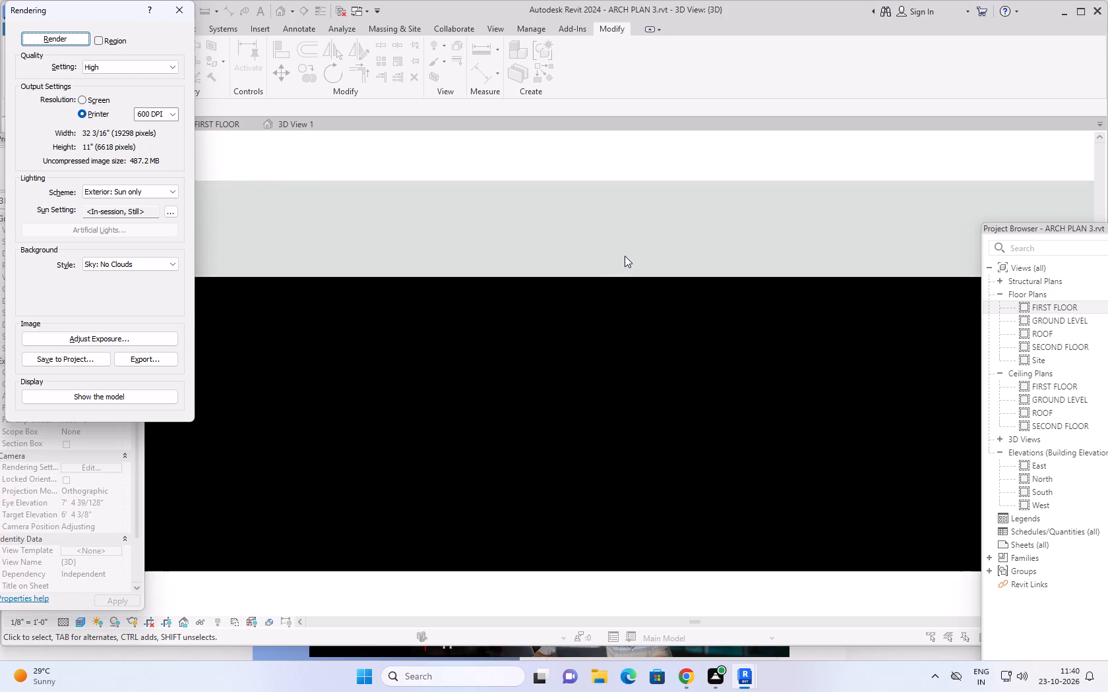
{"action": "scroll", "coordinate": [625, 256], "scroll_direction": "down", "scroll_amount": 1}
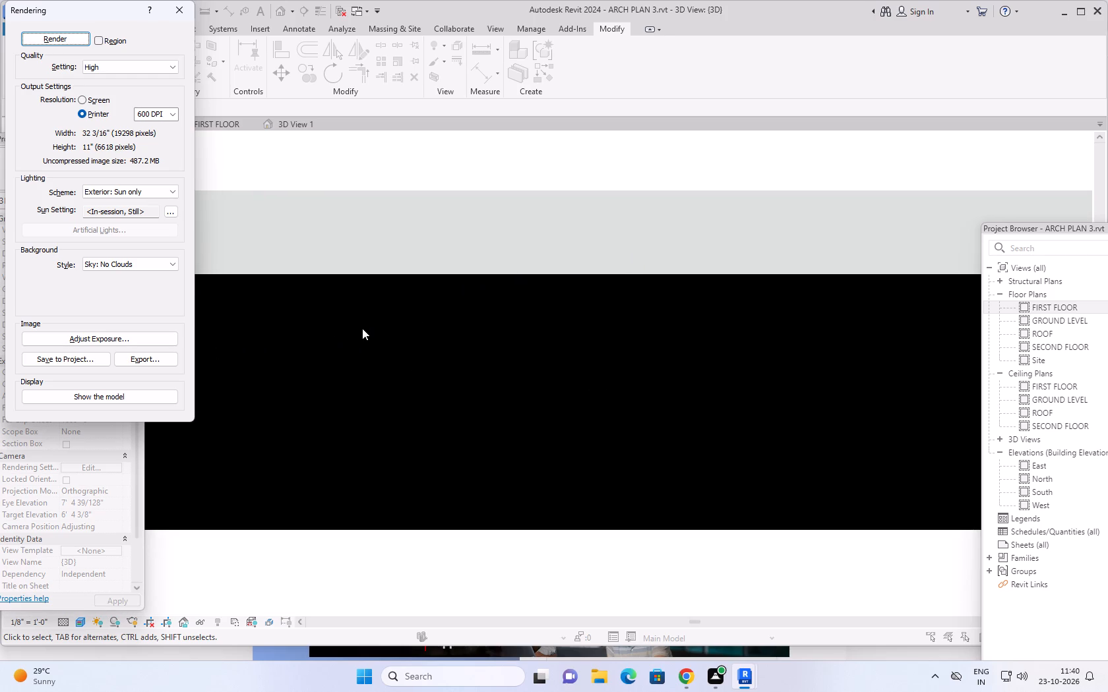
{"action": "left_click", "coordinate": [180, 10]}
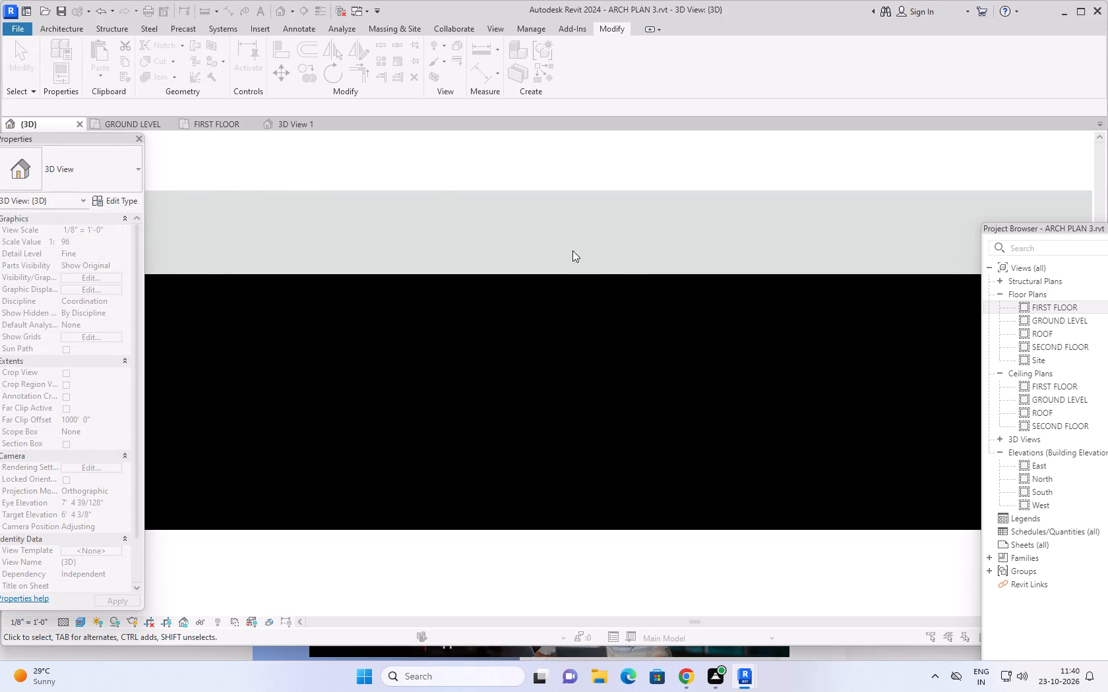
Set the render quality to Medium and start a new rendering of the house's front corner in the {3D} view.
{"action": "scroll", "coordinate": [621, 245], "scroll_direction": "down", "scroll_amount": 1}
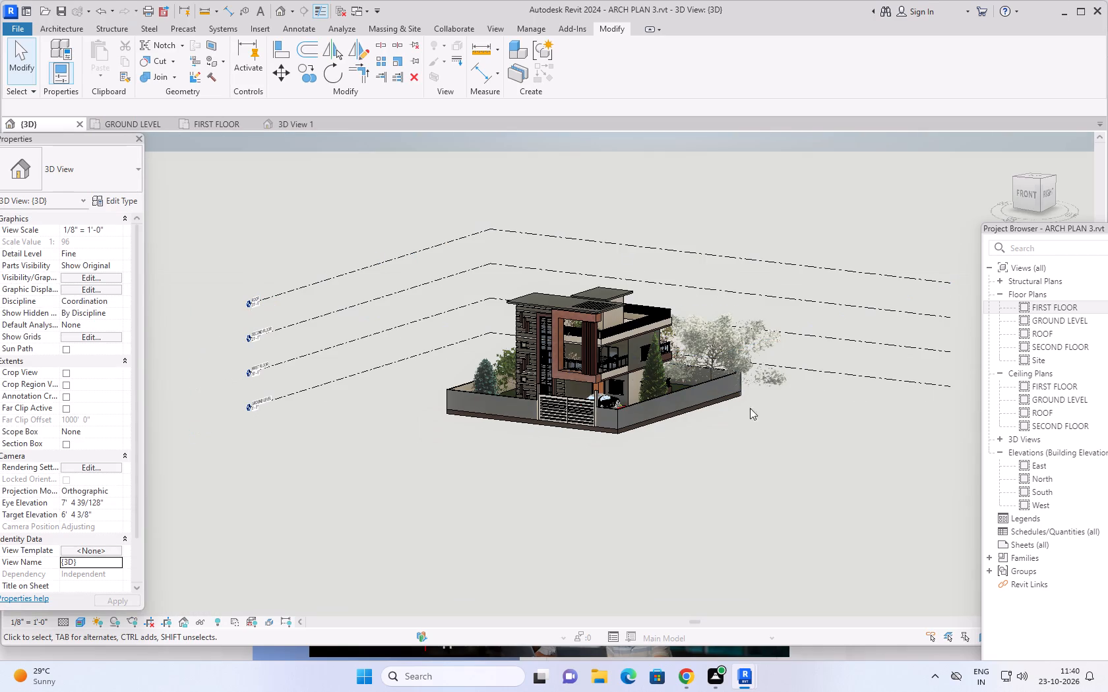
{"action": "middle_click_drag", "start_coordinate": [773, 448], "coordinate": [759, 479]}
{"action": "scroll", "coordinate": [674, 482], "scroll_direction": "up", "scroll_amount": 2}
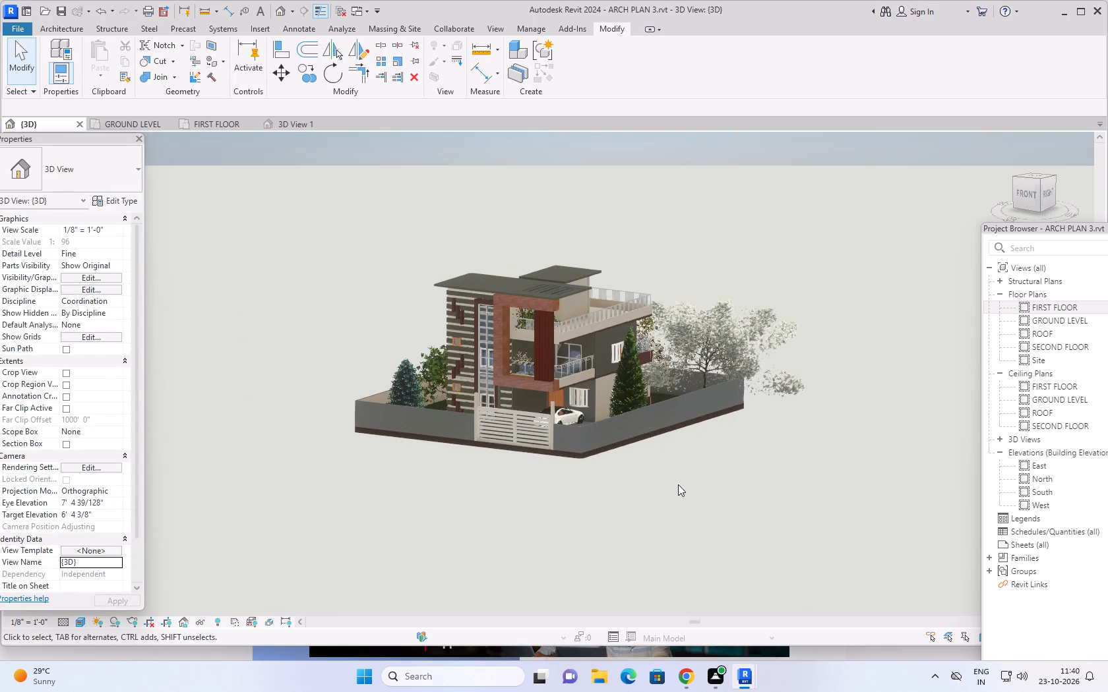
{"action": "middle_click_drag", "start_coordinate": [708, 475], "coordinate": [815, 471]}
{"action": "scroll", "coordinate": [813, 478], "scroll_direction": "up", "scroll_amount": 2}
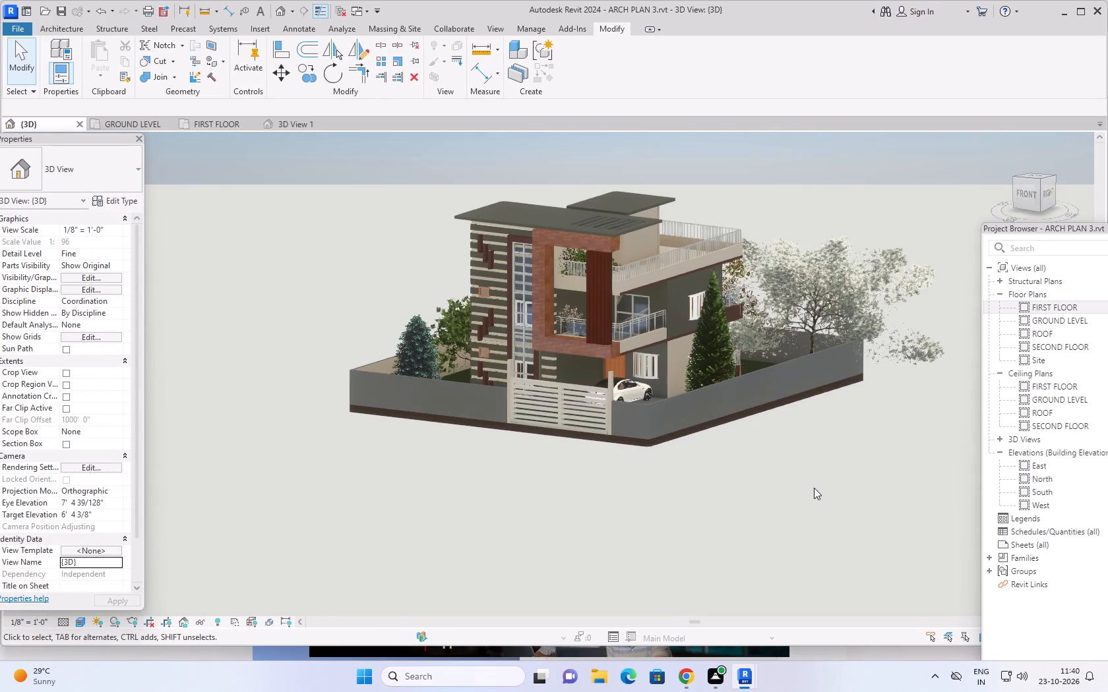
{"action": "middle_click_drag", "start_coordinate": [814, 488], "coordinate": [768, 538]}
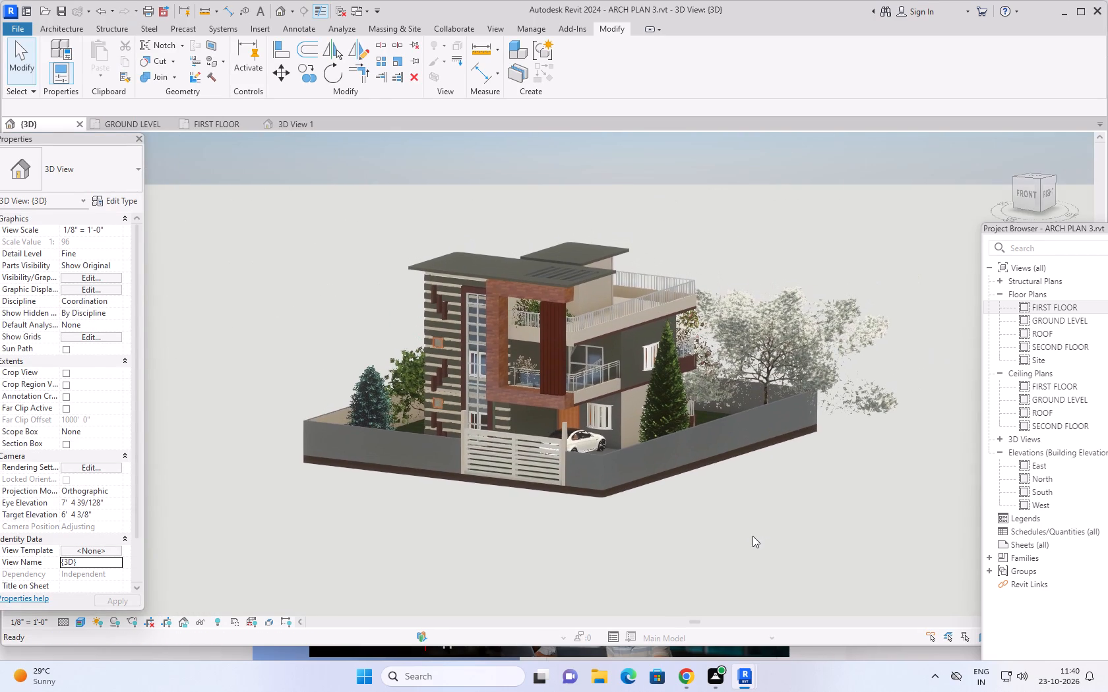
{"action": "scroll", "coordinate": [750, 529], "scroll_direction": "up", "scroll_amount": 1}
{"action": "middle_click_drag", "start_coordinate": [770, 525], "coordinate": [797, 534]}
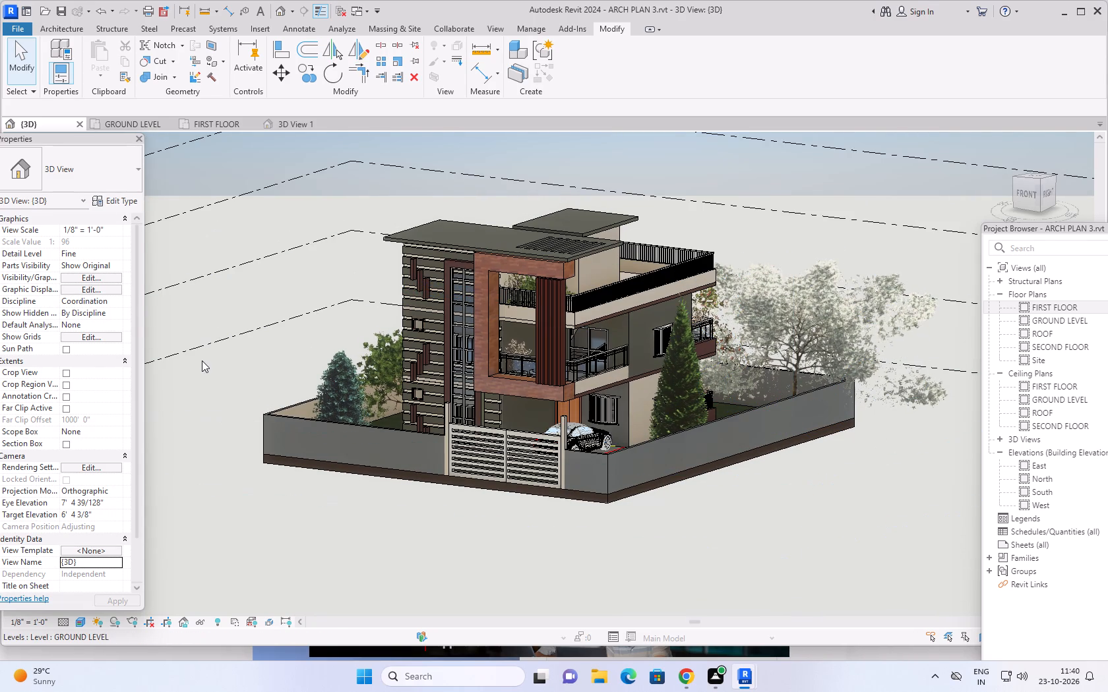
{"action": "type", "text": "rr"}
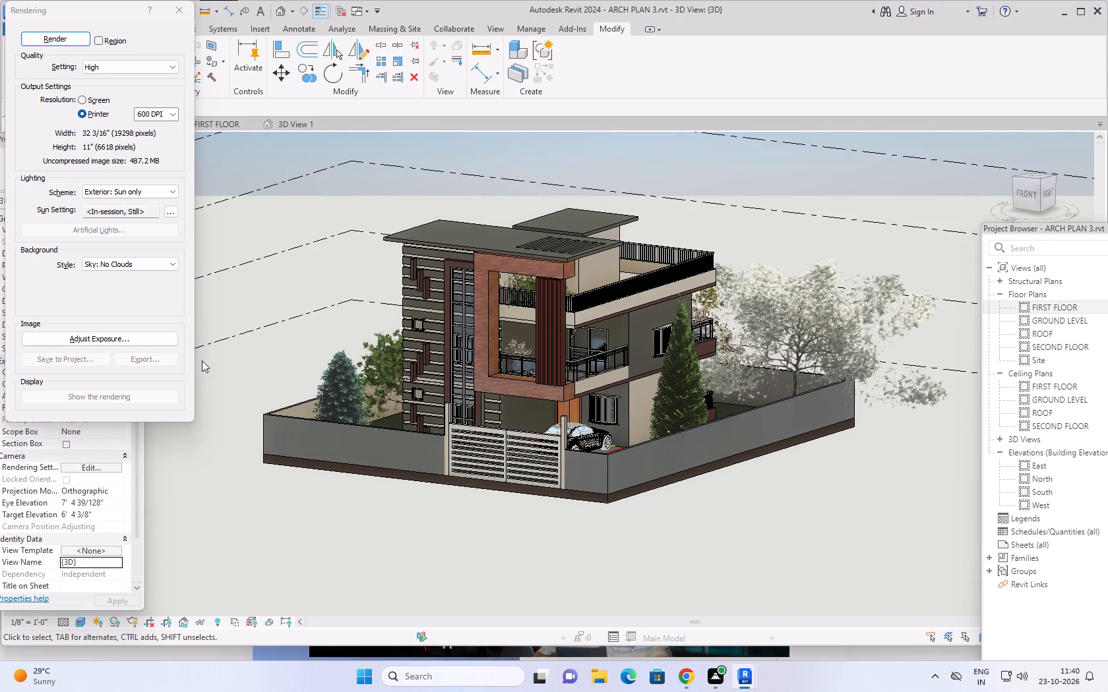
{"action": "left_click", "coordinate": [162, 72]}
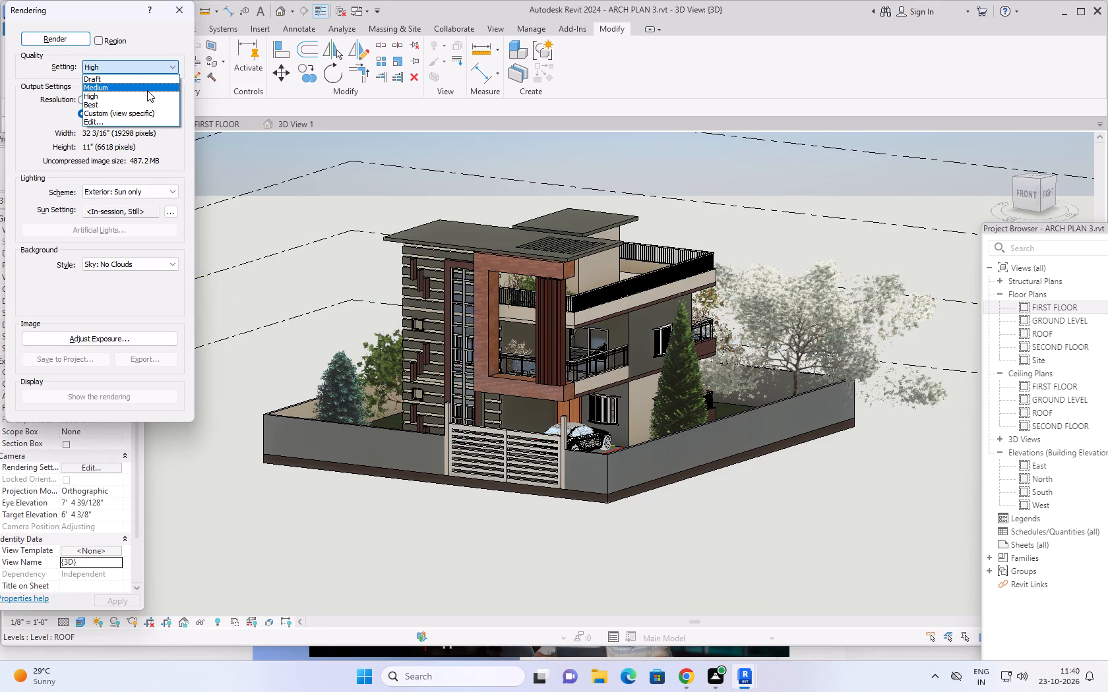
{"action": "left_click", "coordinate": [147, 90]}
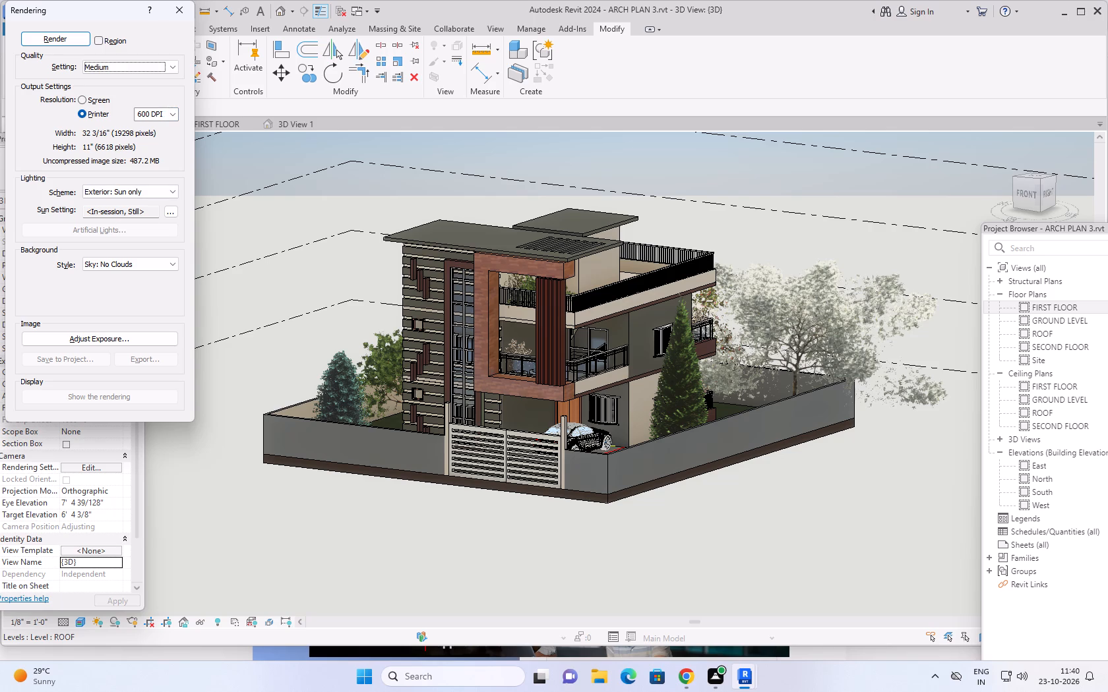
{"action": "left_click", "coordinate": [41, 37]}
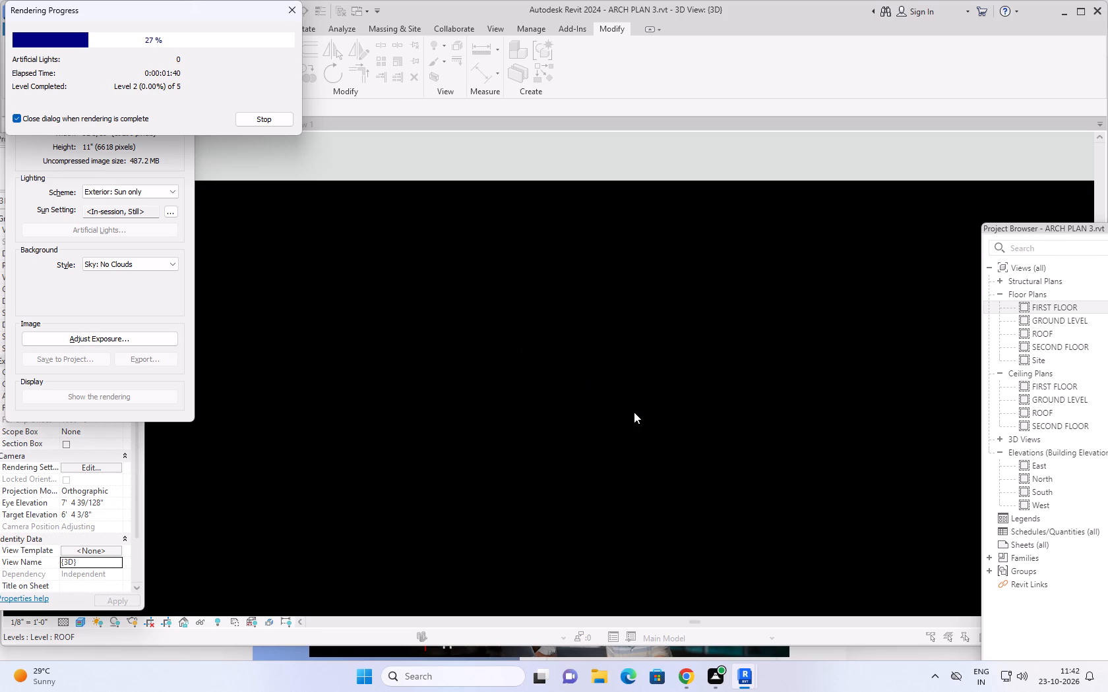
{"action": "scroll", "coordinate": [620, 312], "scroll_direction": "down", "scroll_amount": 1}
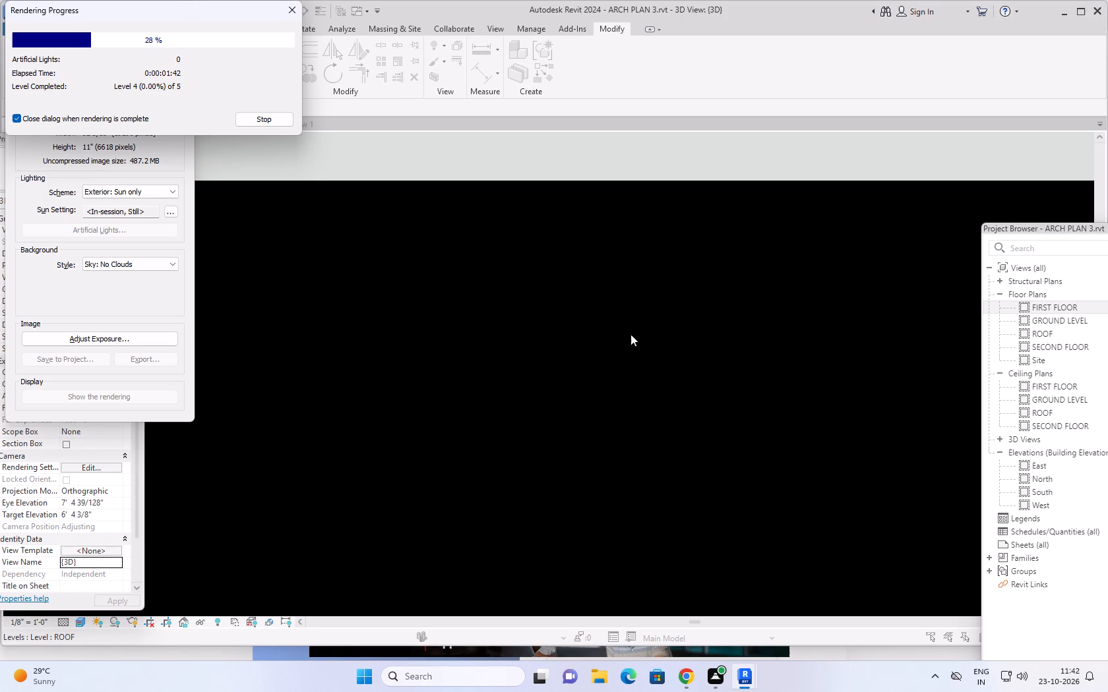
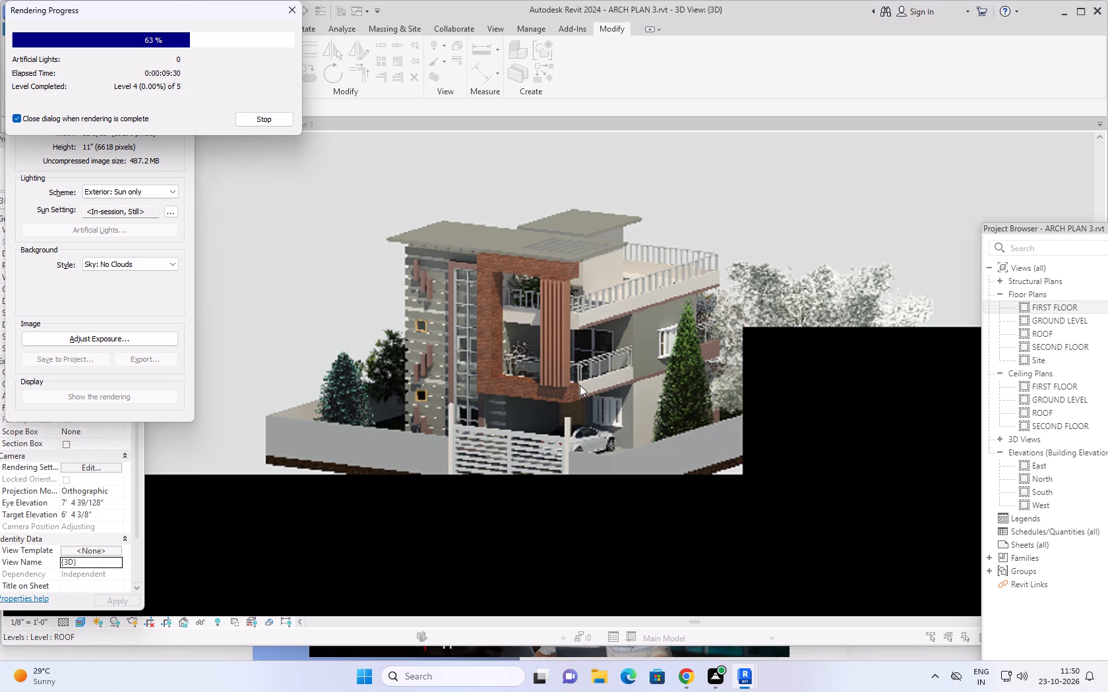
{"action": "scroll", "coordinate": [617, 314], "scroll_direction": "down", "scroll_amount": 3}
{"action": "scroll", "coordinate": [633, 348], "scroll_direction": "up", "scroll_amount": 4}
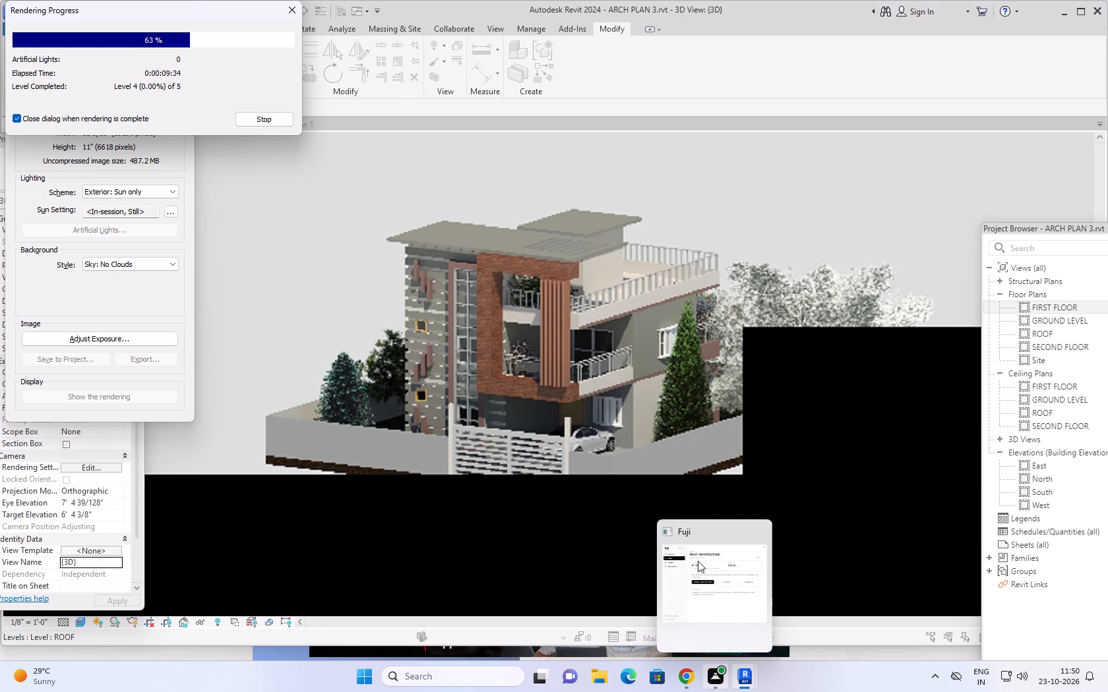
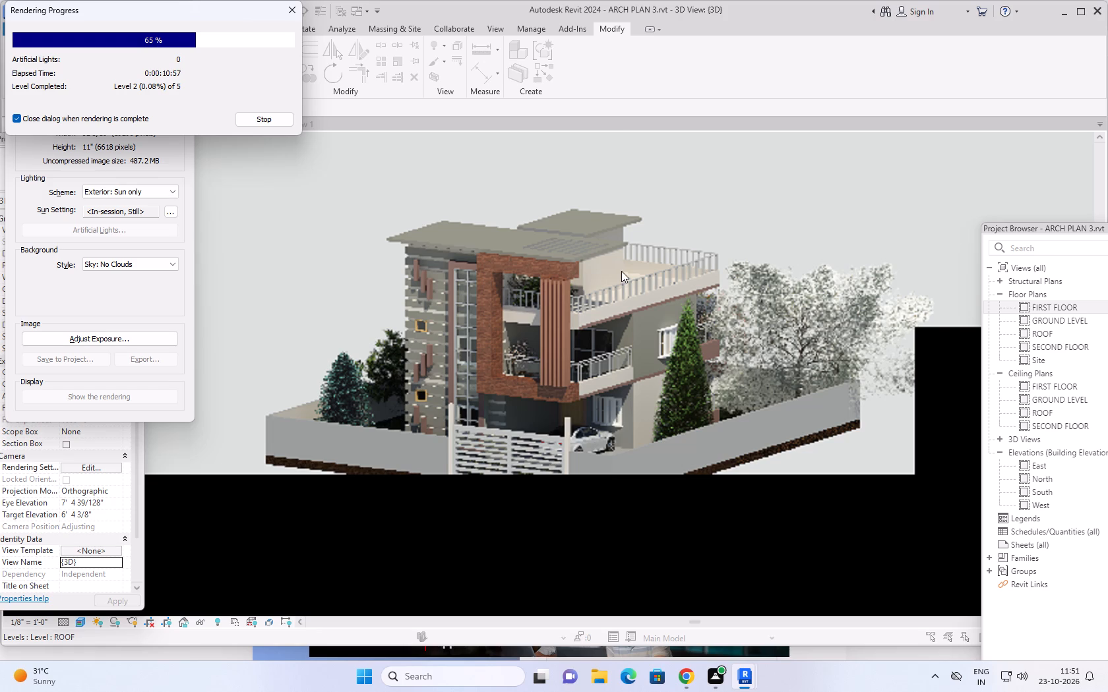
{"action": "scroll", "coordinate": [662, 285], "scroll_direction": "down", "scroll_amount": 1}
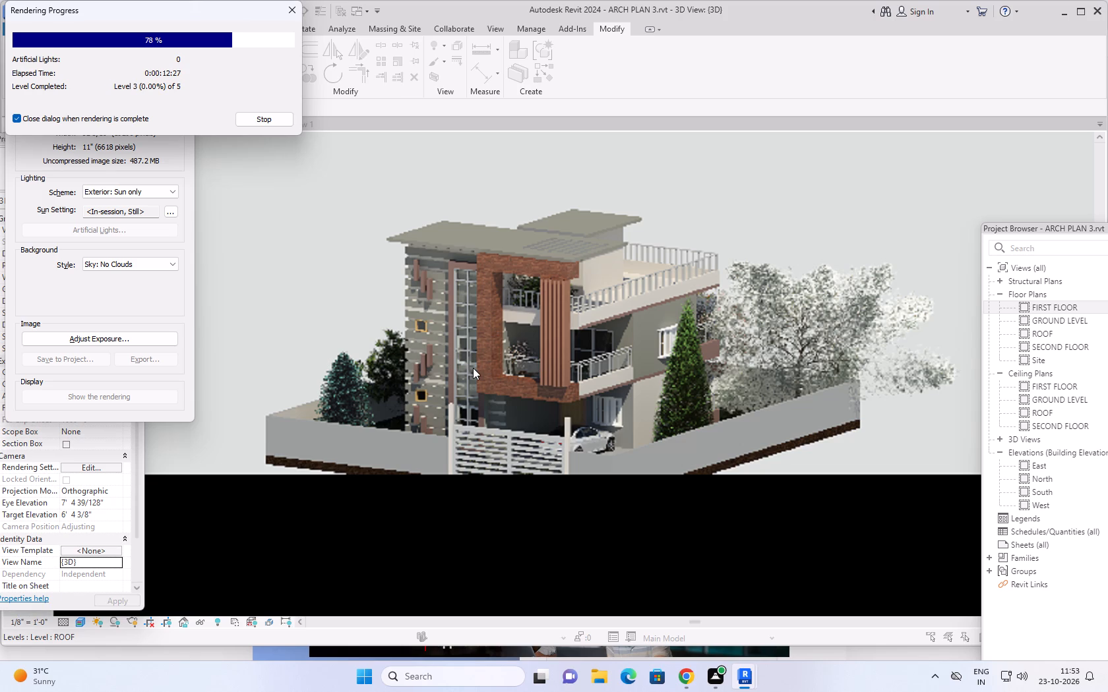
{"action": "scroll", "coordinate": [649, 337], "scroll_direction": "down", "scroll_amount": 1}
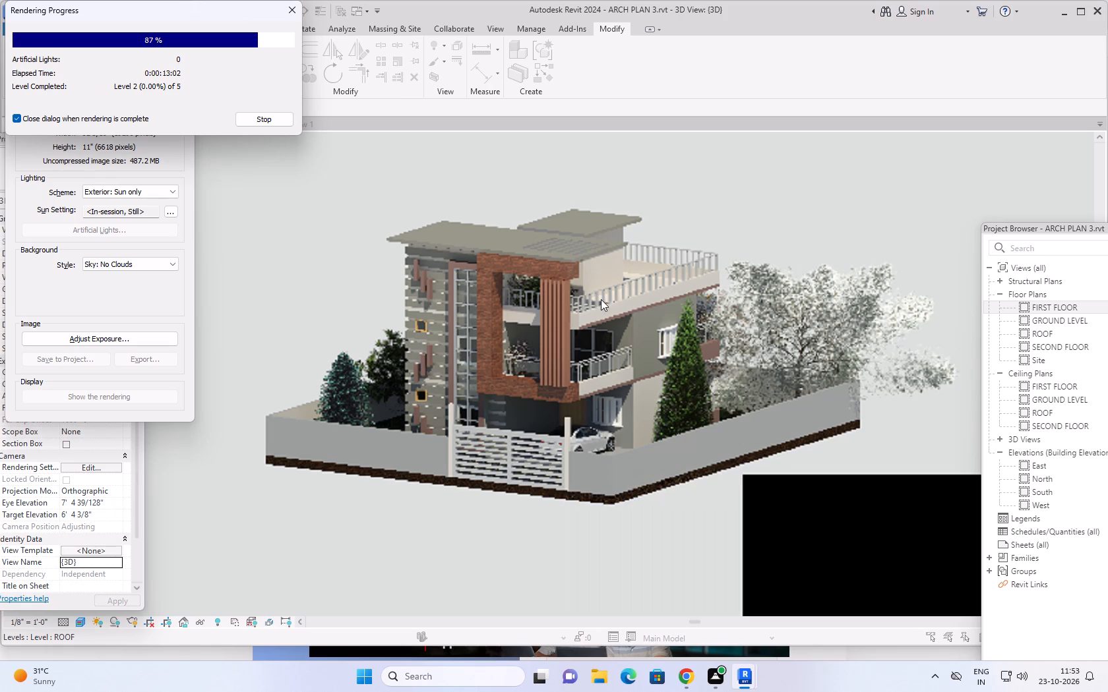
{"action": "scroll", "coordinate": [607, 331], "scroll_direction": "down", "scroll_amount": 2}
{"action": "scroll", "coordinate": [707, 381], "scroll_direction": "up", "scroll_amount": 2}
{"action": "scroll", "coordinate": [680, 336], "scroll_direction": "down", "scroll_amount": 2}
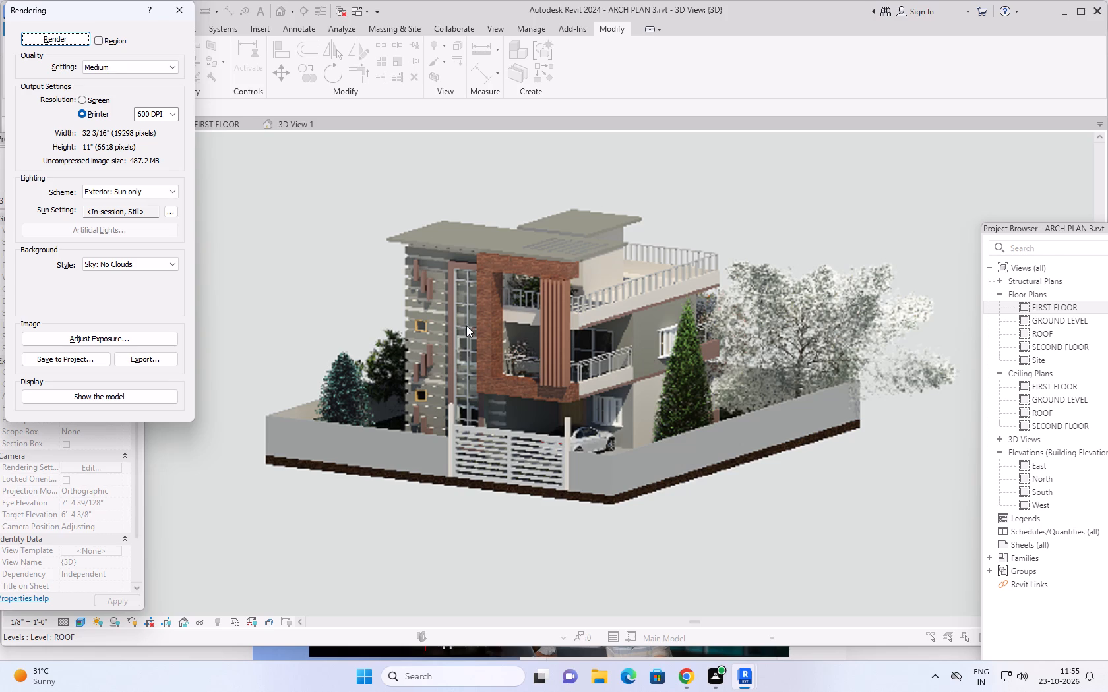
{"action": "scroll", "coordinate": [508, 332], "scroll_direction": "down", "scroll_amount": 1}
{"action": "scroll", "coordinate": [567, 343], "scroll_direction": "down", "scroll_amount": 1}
Switch the {3D} view between the finished rendering and the model display to compare the house's appearance.
{"action": "left_click", "coordinate": [126, 398]}
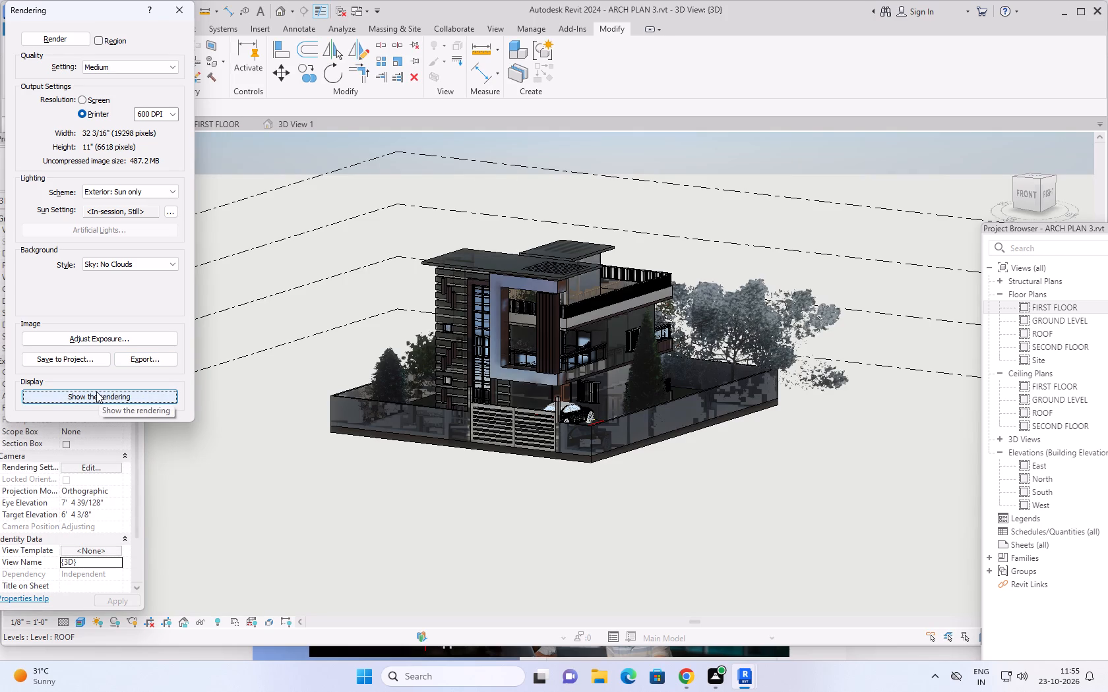
{"action": "left_click", "coordinate": [96, 393]}
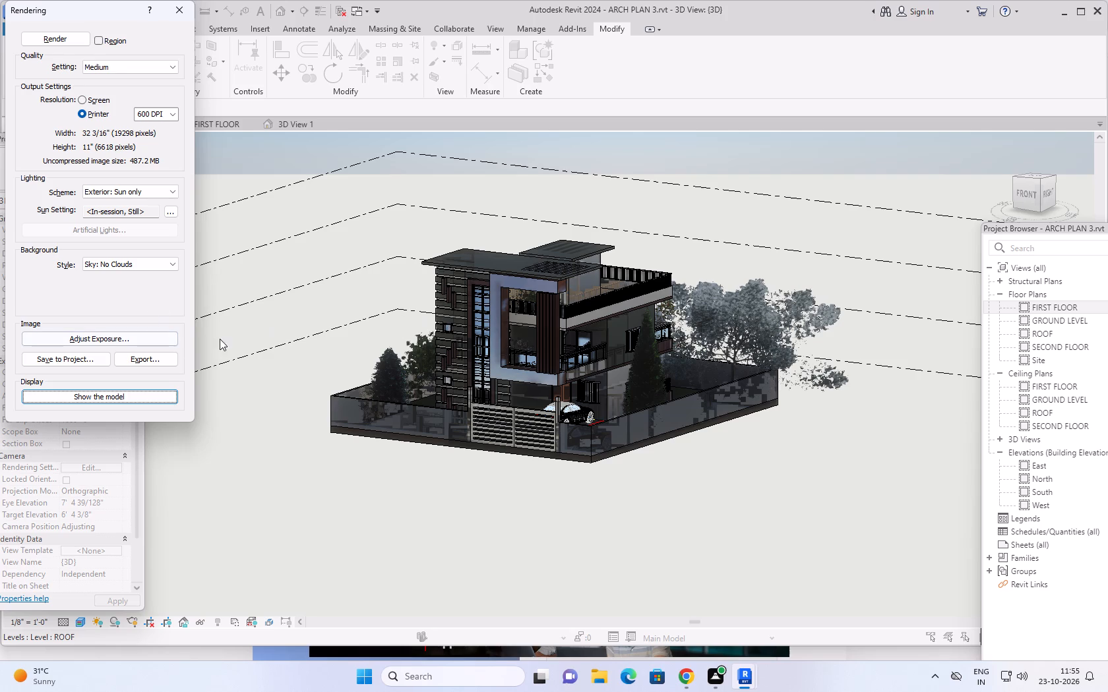
{"action": "left_click", "coordinate": [113, 393]}
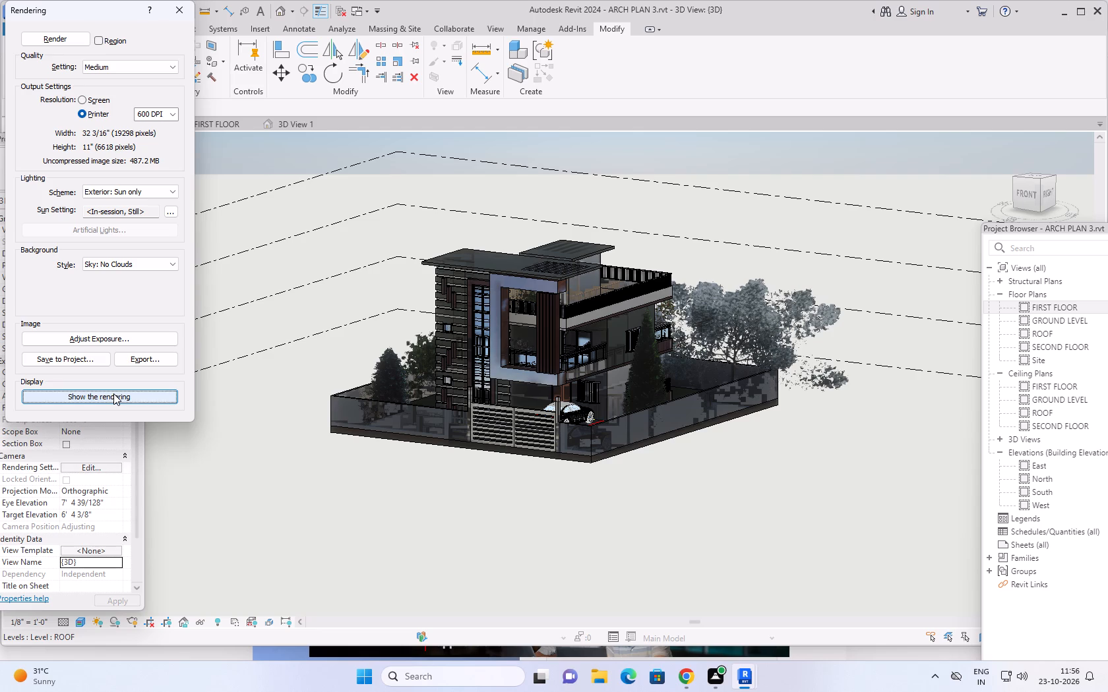
{"action": "scroll", "coordinate": [111, 295], "scroll_direction": "down", "scroll_amount": 1}
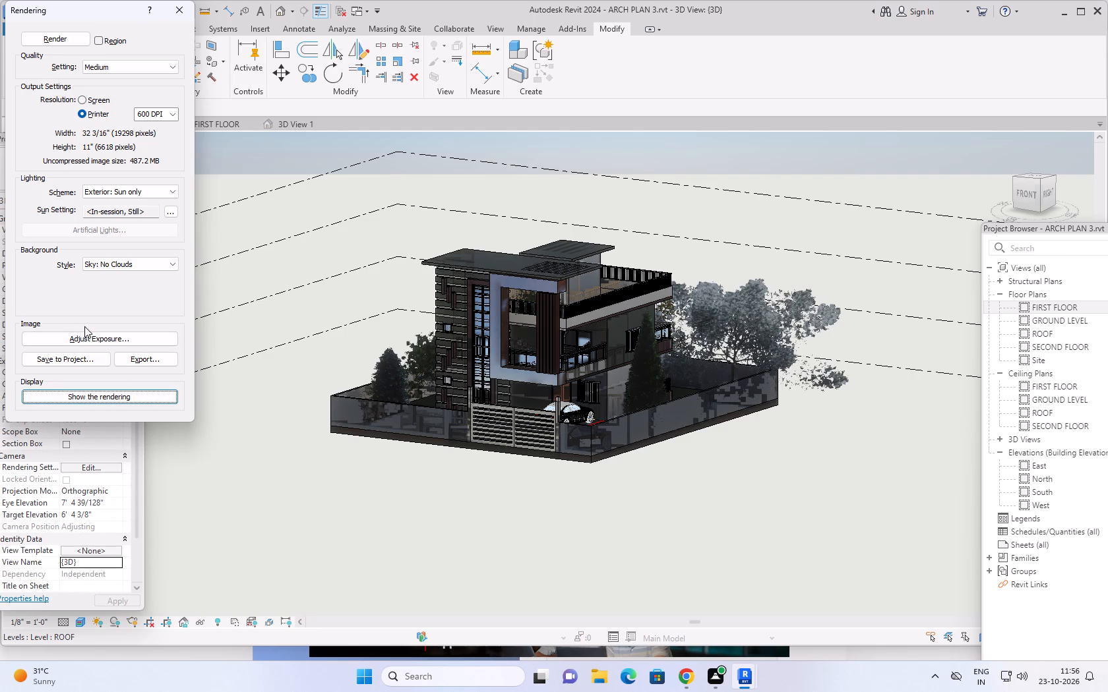
{"action": "scroll", "coordinate": [550, 397], "scroll_direction": "up", "scroll_amount": 3}
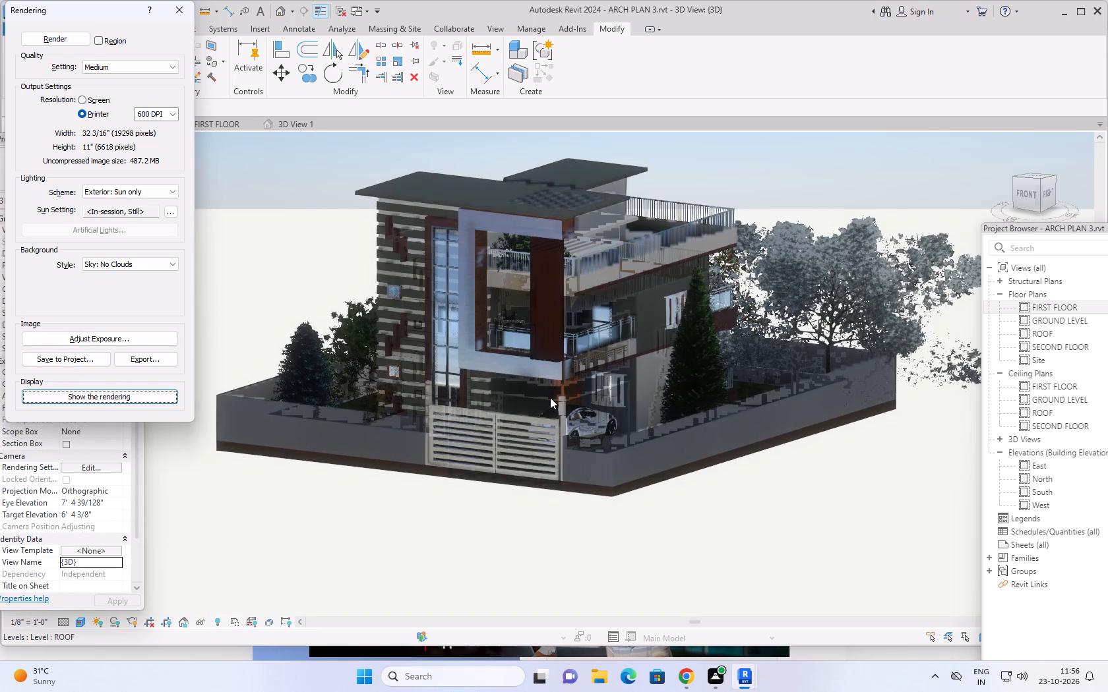
{"action": "scroll", "coordinate": [550, 397], "scroll_direction": "down", "scroll_amount": 3}
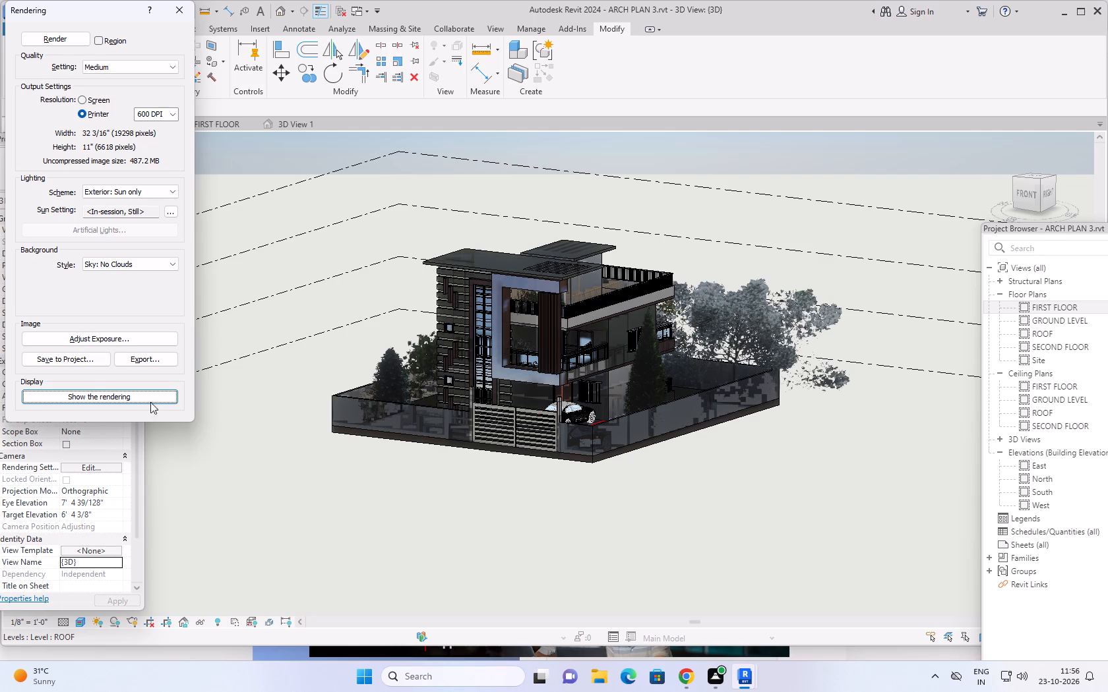
Try to save the rendered image to the project, and close the Rendering dialog.
{"action": "left_click", "coordinate": [61, 359]}
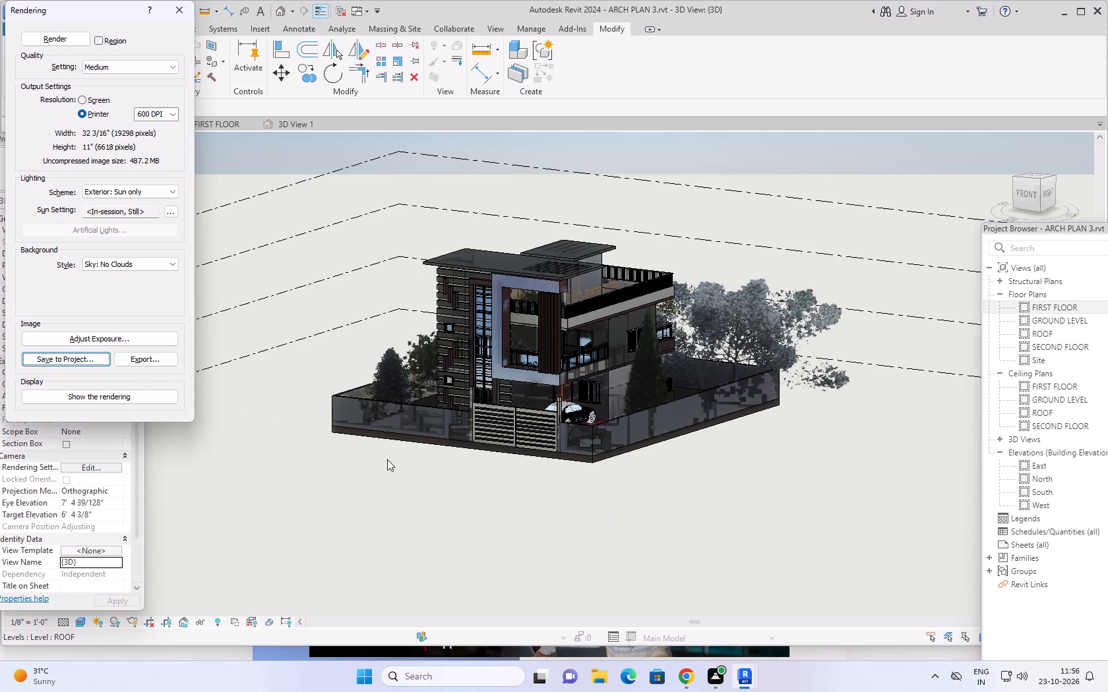
{"action": "left_click", "coordinate": [174, 8]}
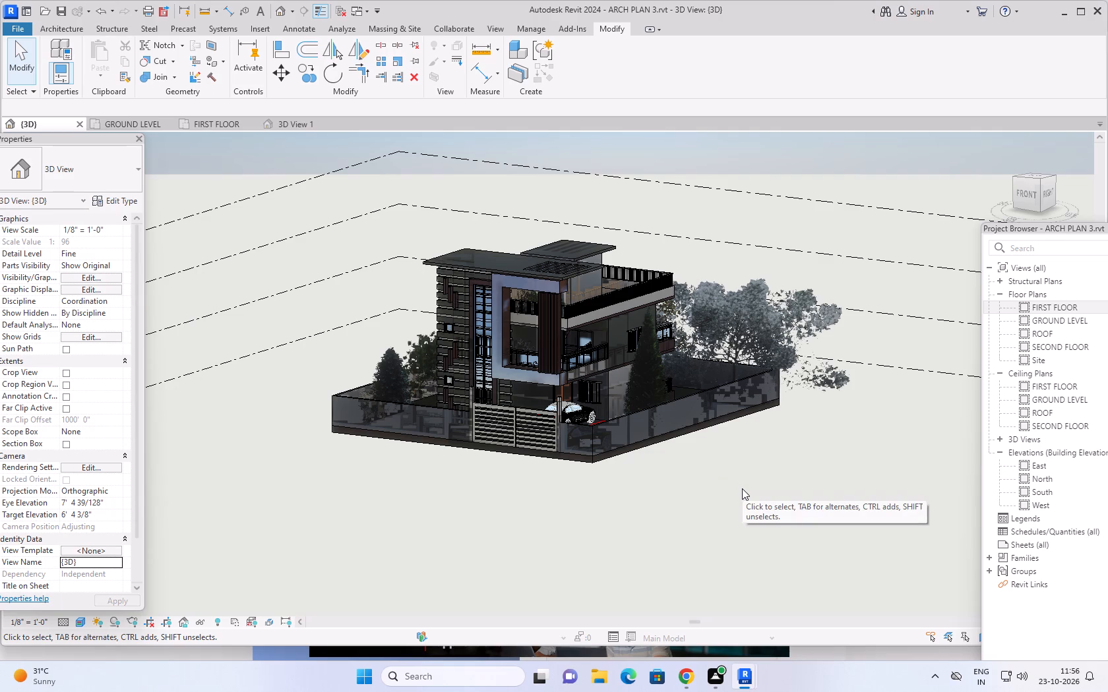
Examine the house exterior in the {3D} view from below, from the front and from both side corners.
{"action": "middle_click_drag", "start_coordinate": [765, 499], "coordinate": [777, 403]}
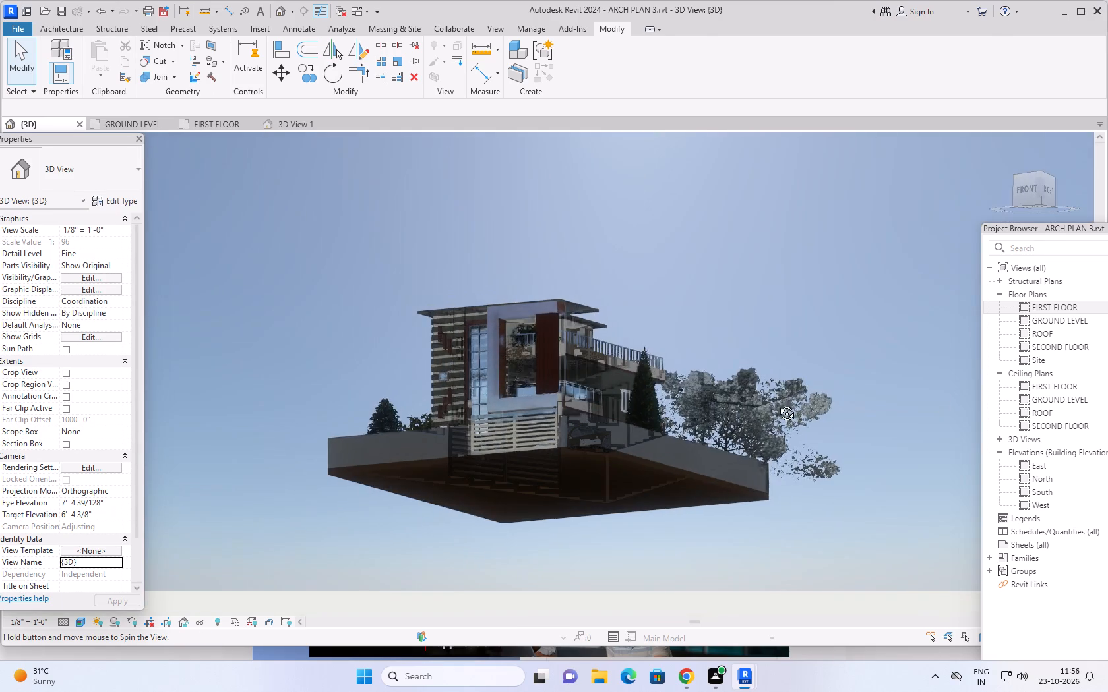
{"action": "middle_click_drag", "start_coordinate": [777, 403], "coordinate": [795, 473]}
{"action": "scroll", "coordinate": [760, 451], "scroll_direction": "down", "scroll_amount": 2}
{"action": "middle_click_drag", "start_coordinate": [780, 457], "coordinate": [824, 476]}
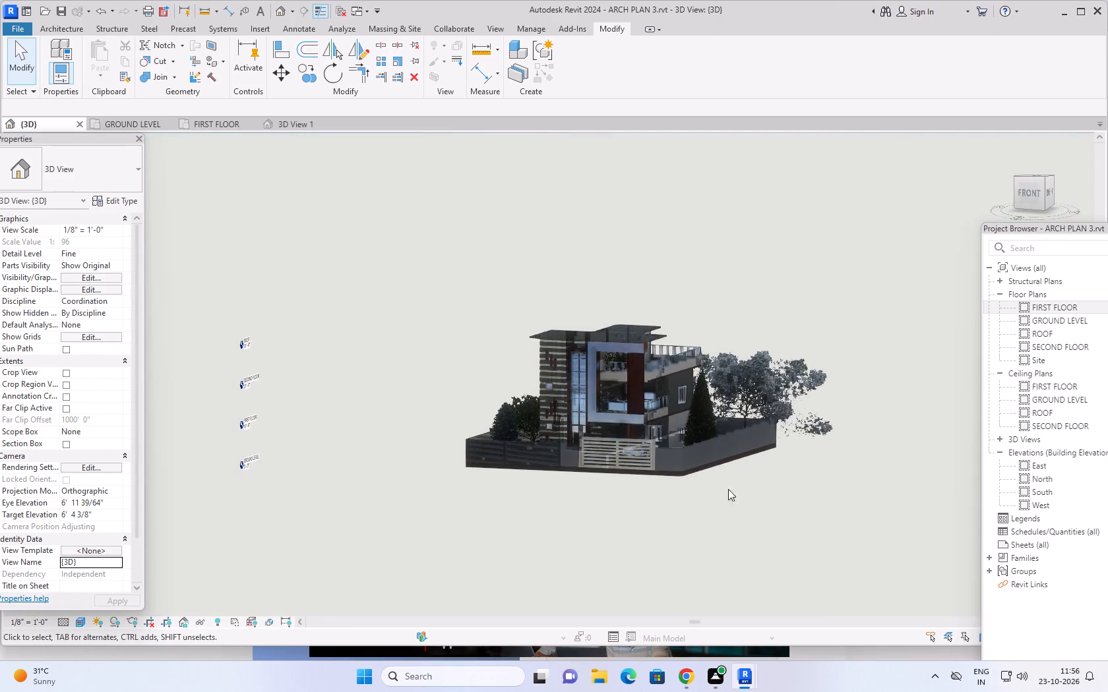
{"action": "middle_click_drag", "start_coordinate": [719, 491], "coordinate": [843, 492], "text": "shift"}
{"action": "scroll", "coordinate": [710, 487], "scroll_direction": "up", "scroll_amount": 2}
{"action": "middle_click_drag", "start_coordinate": [704, 492], "coordinate": [752, 499]}
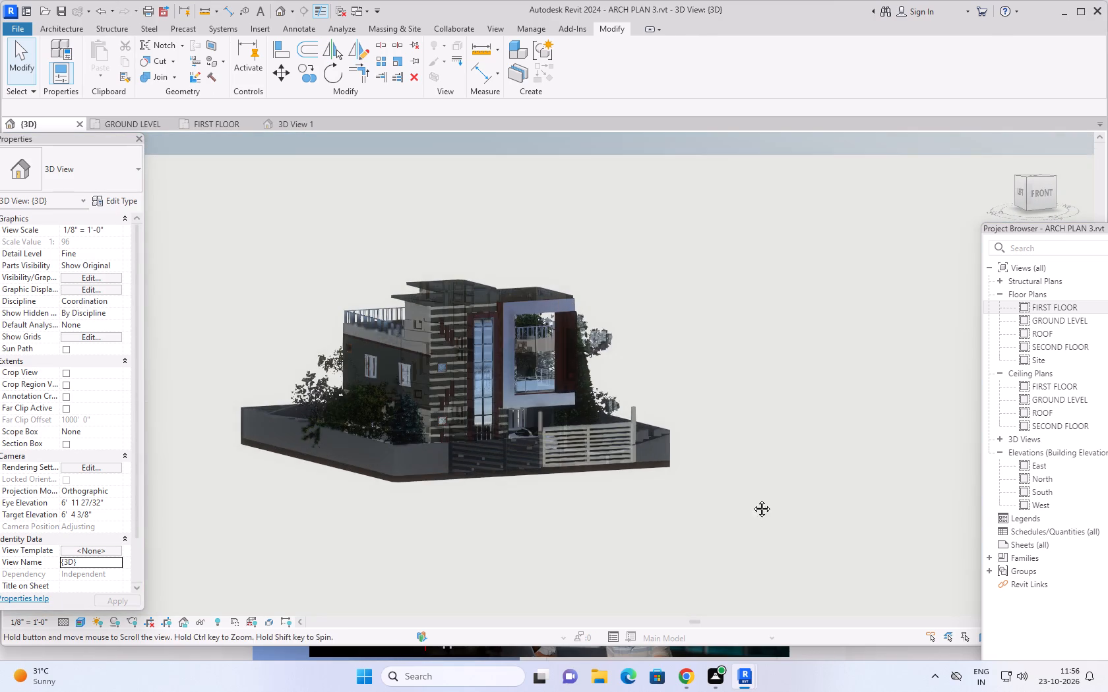
{"action": "middle_click_drag", "start_coordinate": [752, 499], "coordinate": [863, 504]}
{"action": "middle_click_drag", "start_coordinate": [744, 523], "coordinate": [835, 507]}
{"action": "scroll", "coordinate": [744, 523], "scroll_direction": "up", "scroll_amount": 4}
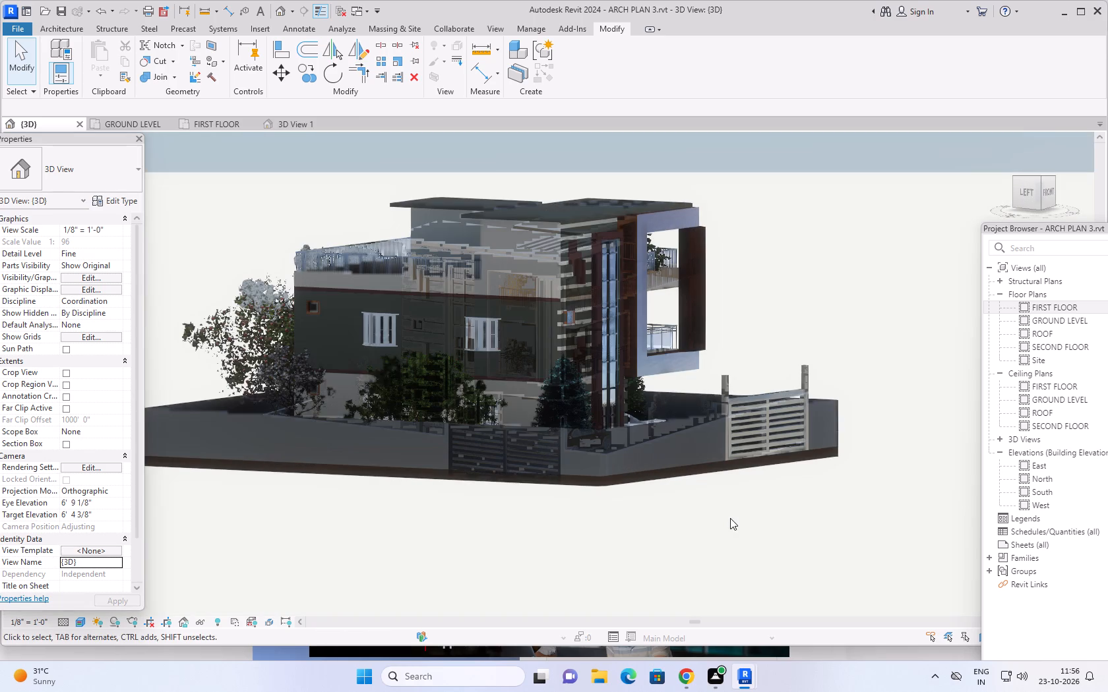
{"action": "key", "text": "Escape"}
{"action": "key", "text": "Escape"}
{"action": "key", "text": "Escape"}
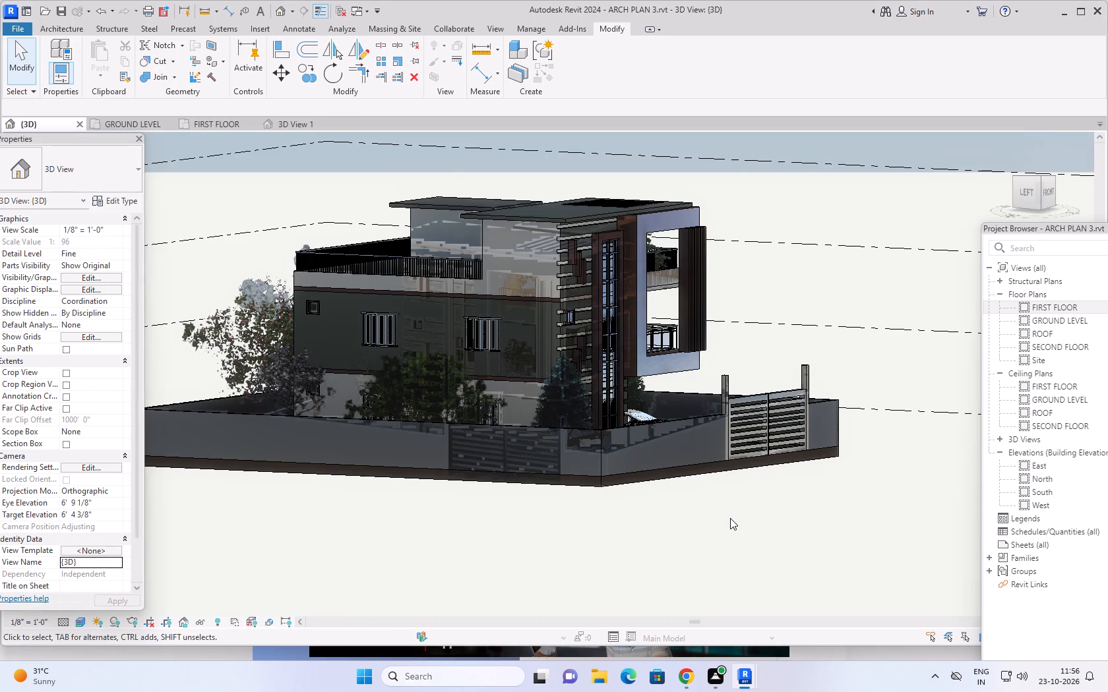
{"action": "middle_click_drag", "start_coordinate": [781, 529], "coordinate": [500, 540], "text": "shift"}
{"action": "scroll", "coordinate": [564, 560], "scroll_direction": "up", "scroll_amount": 1, "text": "shift"}
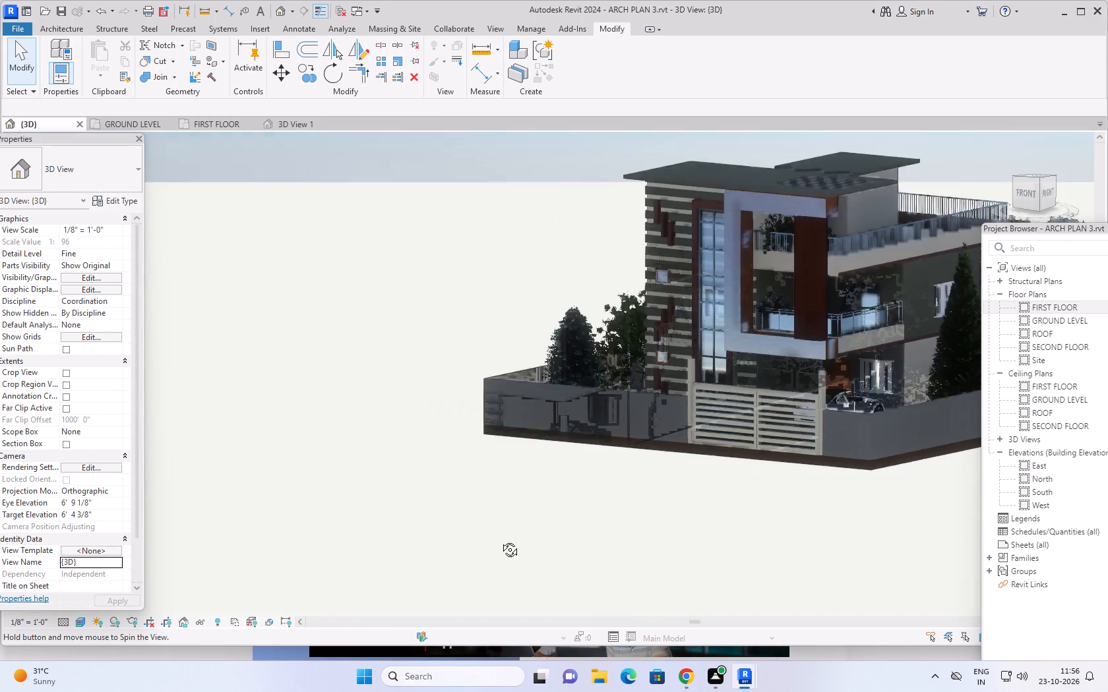
{"action": "middle_click_drag", "start_coordinate": [500, 540], "coordinate": [521, 521], "text": "shift"}
{"action": "middle_click_drag", "start_coordinate": [723, 517], "coordinate": [632, 525]}
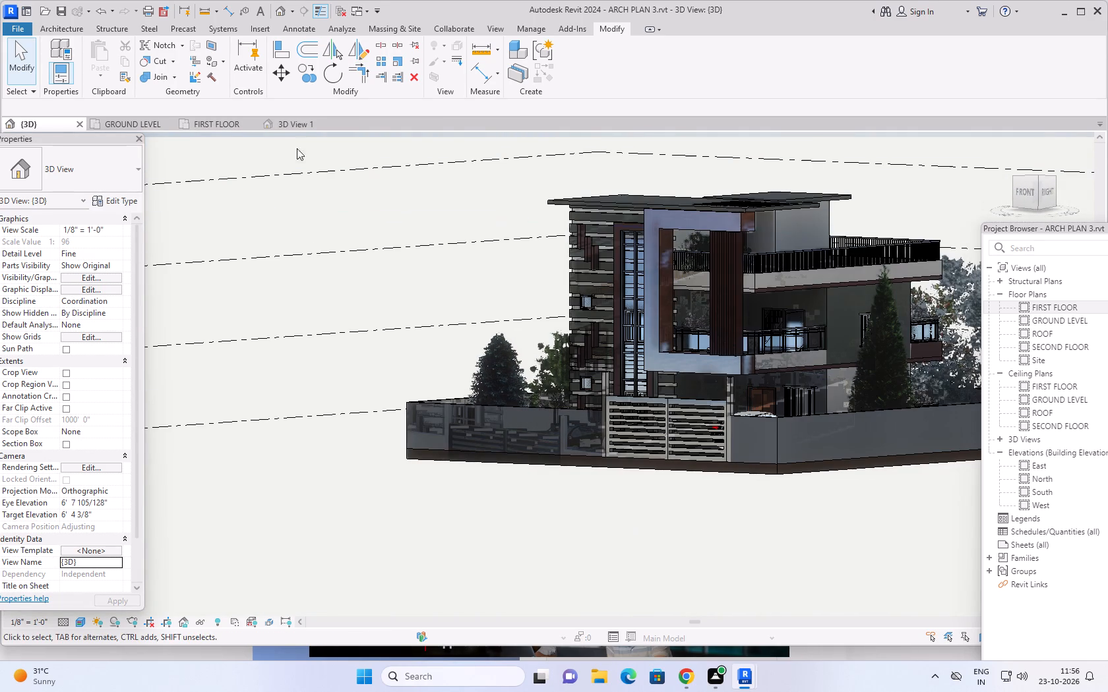
In 3D View 1, orbit the camera to a raised perspective of the front facade, with eye elevation about 10' 4".
{"action": "left_click", "coordinate": [285, 123]}
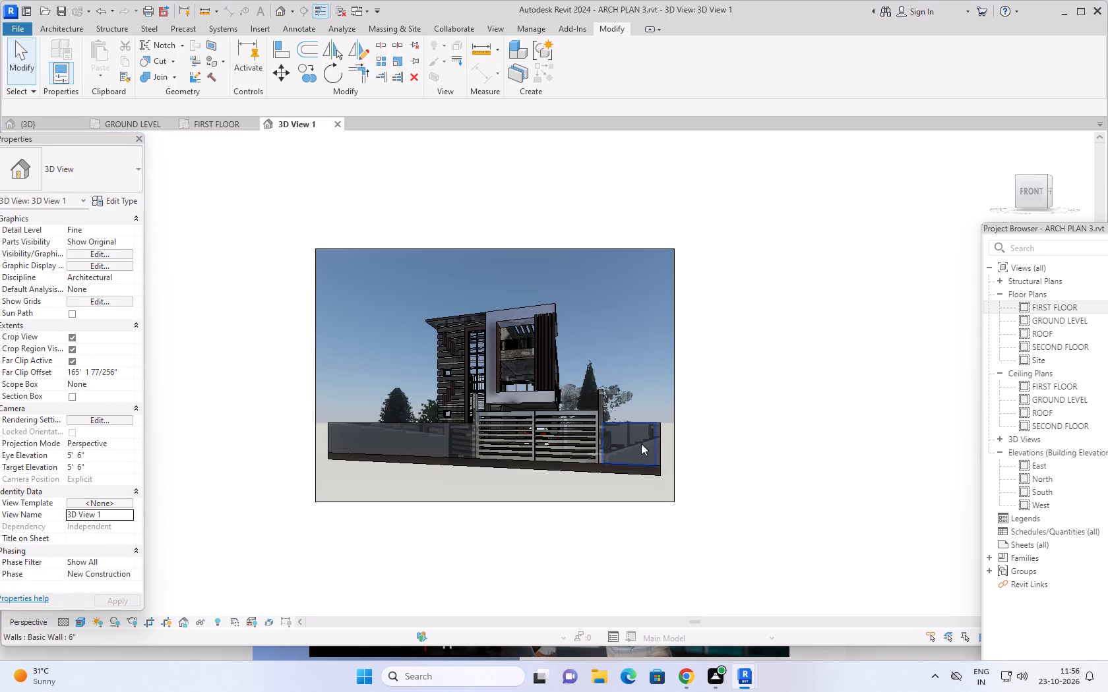
{"action": "middle_click_drag", "start_coordinate": [547, 376], "coordinate": [553, 430], "text": "shift"}
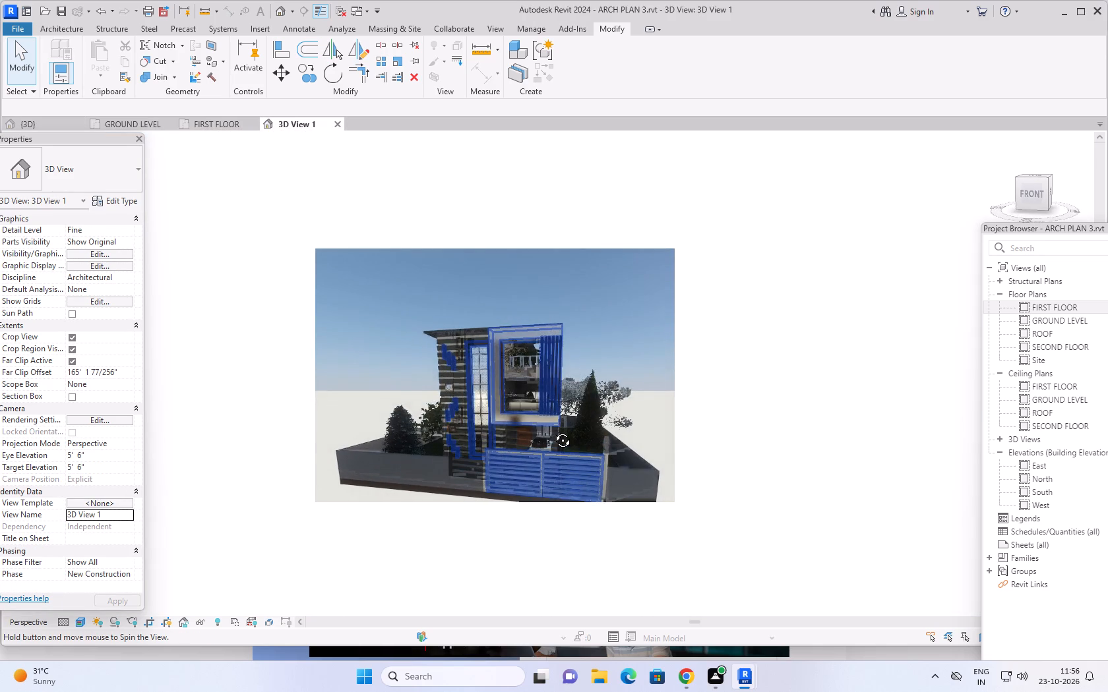
{"action": "middle_click_drag", "start_coordinate": [553, 430], "coordinate": [545, 395], "text": "shift"}
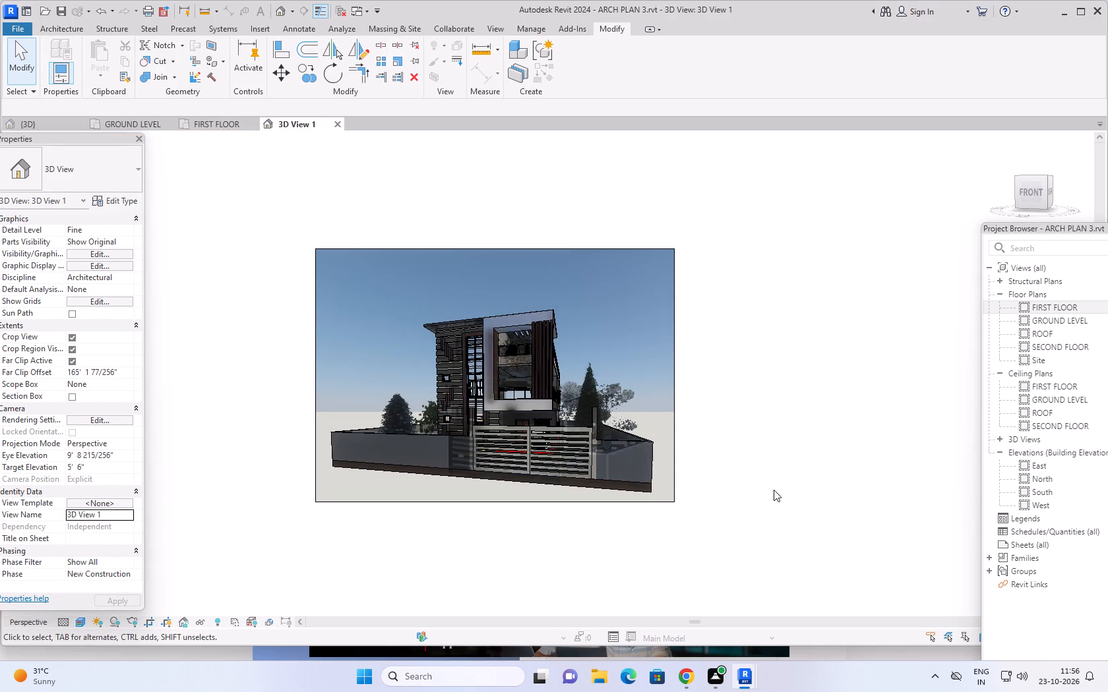
{"action": "key", "text": "Escape"}
{"action": "key", "text": "Escape"}
{"action": "key", "text": "Escape"}
{"action": "scroll", "coordinate": [740, 412], "scroll_direction": "down", "scroll_amount": 2}
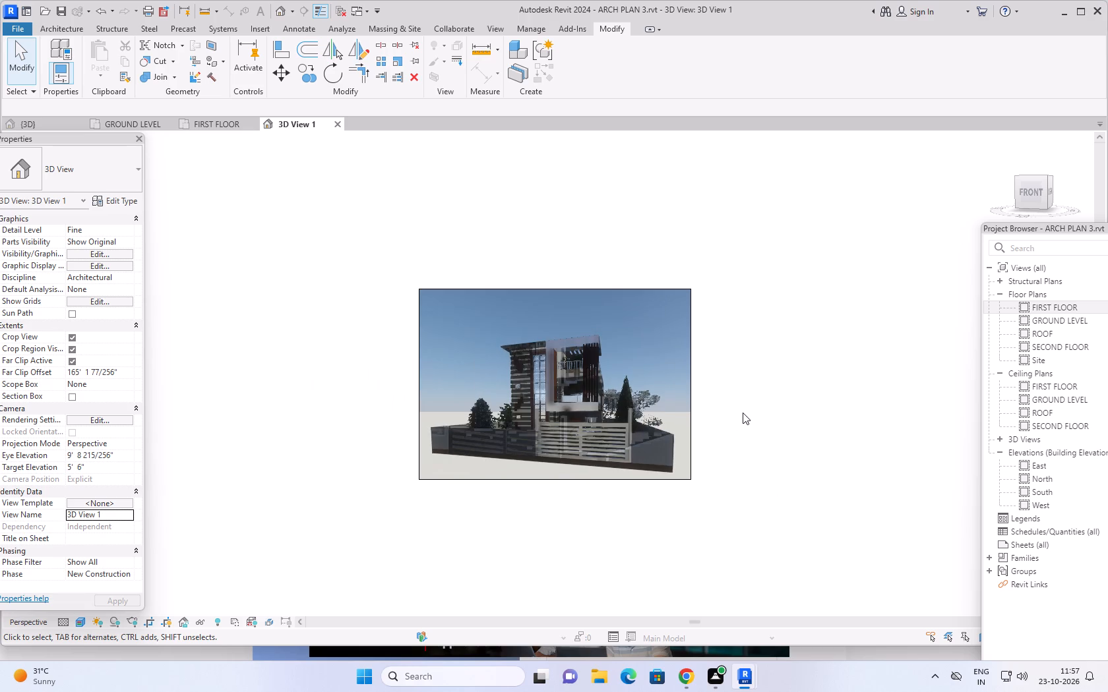
{"action": "middle_click_drag", "start_coordinate": [778, 423], "coordinate": [748, 434]}
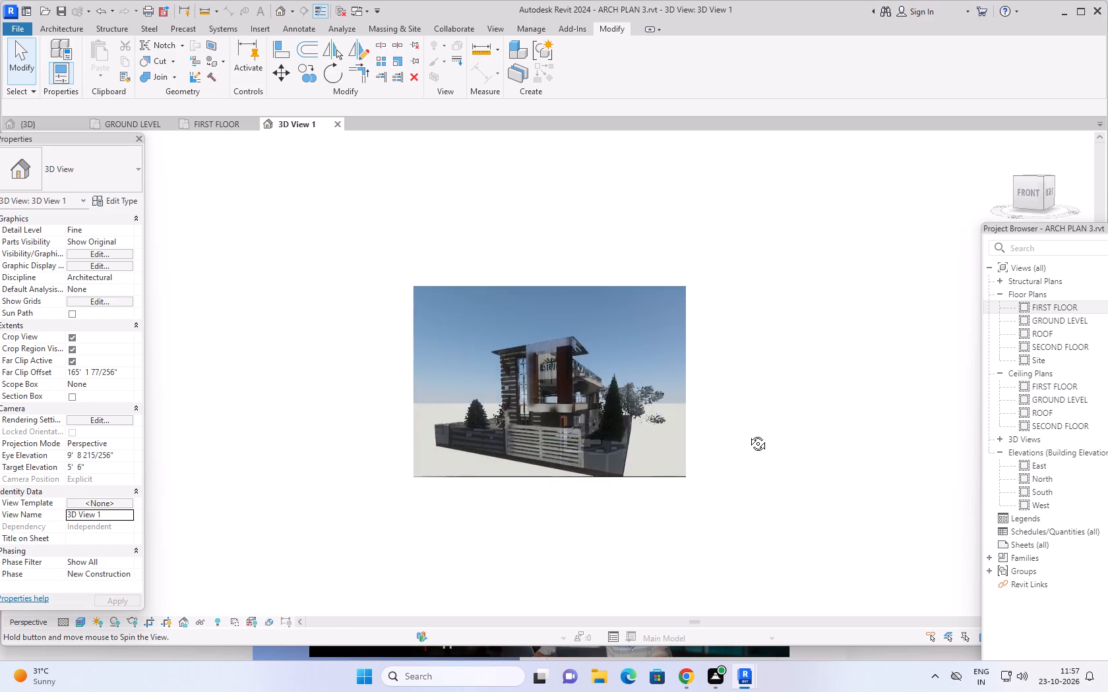
{"action": "middle_click_drag", "start_coordinate": [748, 434], "coordinate": [764, 423]}
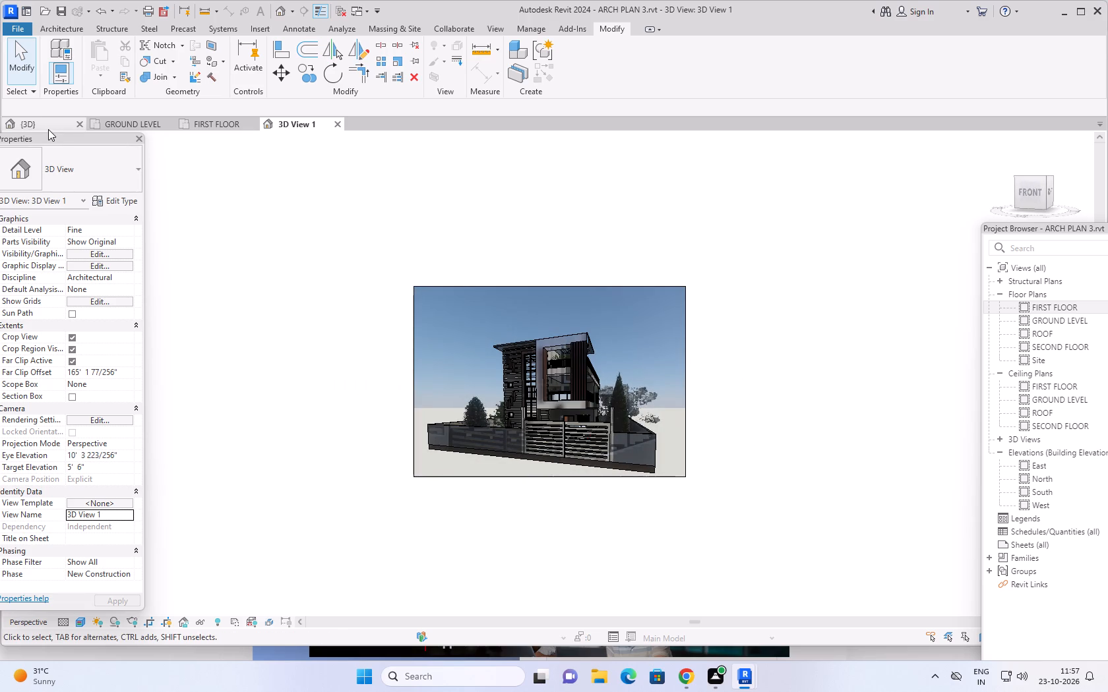
Return to the {3D} view and inspect the house's front, side walls, gate and surrounding trees.
{"action": "left_click", "coordinate": [48, 129]}
{"action": "scroll", "coordinate": [689, 482], "scroll_direction": "down", "scroll_amount": 1}
{"action": "middle_click_drag", "start_coordinate": [667, 482], "coordinate": [544, 479]}
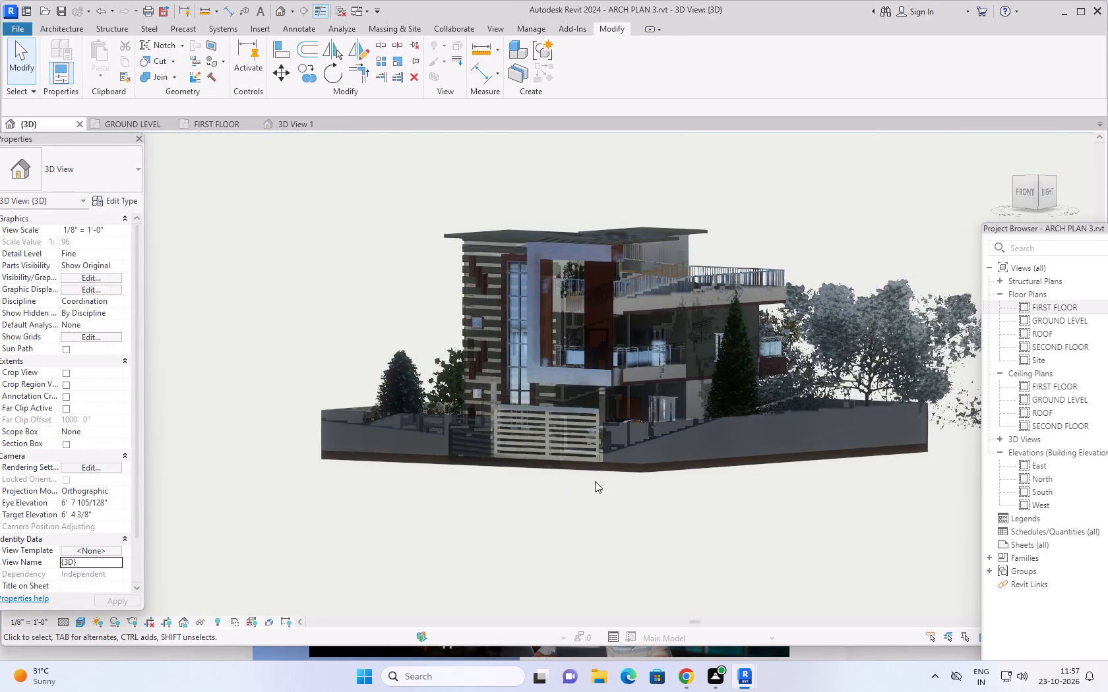
{"action": "scroll", "coordinate": [634, 483], "scroll_direction": "down", "scroll_amount": 2}
{"action": "middle_click_drag", "start_coordinate": [718, 504], "coordinate": [637, 482]}
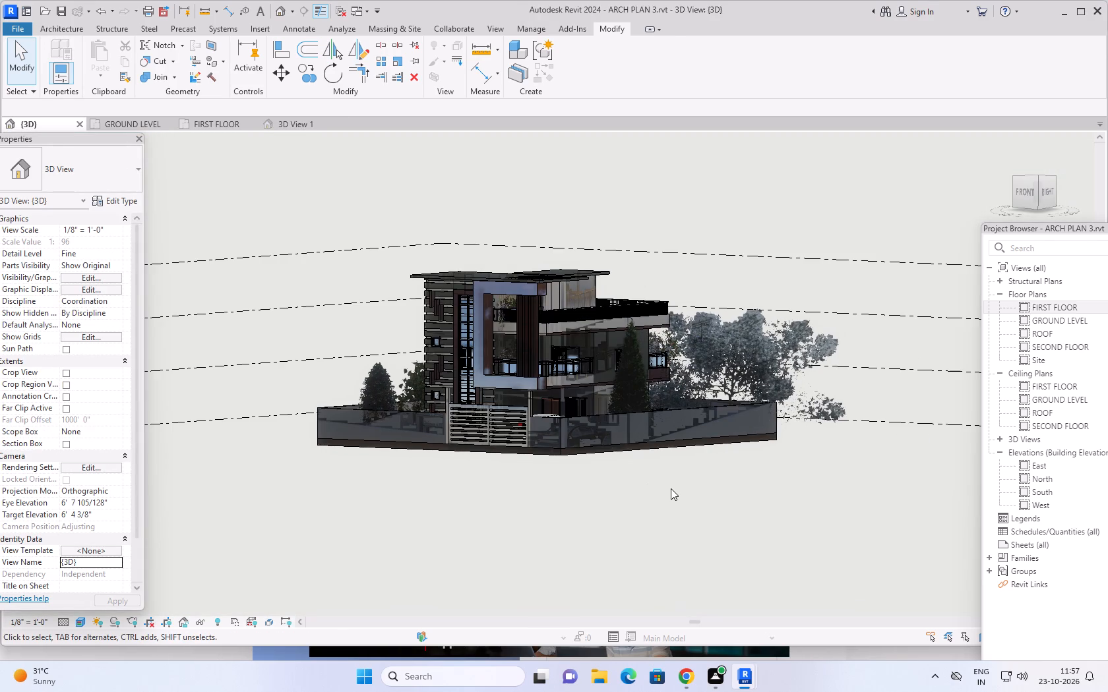
{"action": "middle_click", "coordinate": [558, 546], "text": "shift"}
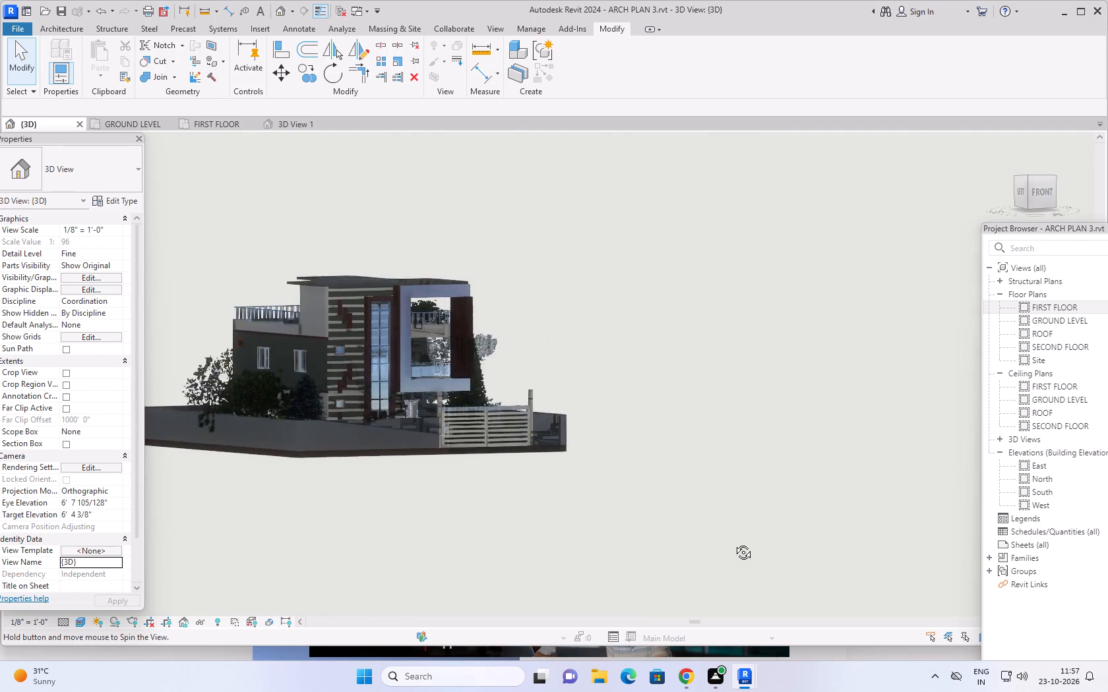
{"action": "middle_click_drag", "start_coordinate": [639, 502], "coordinate": [780, 496]}
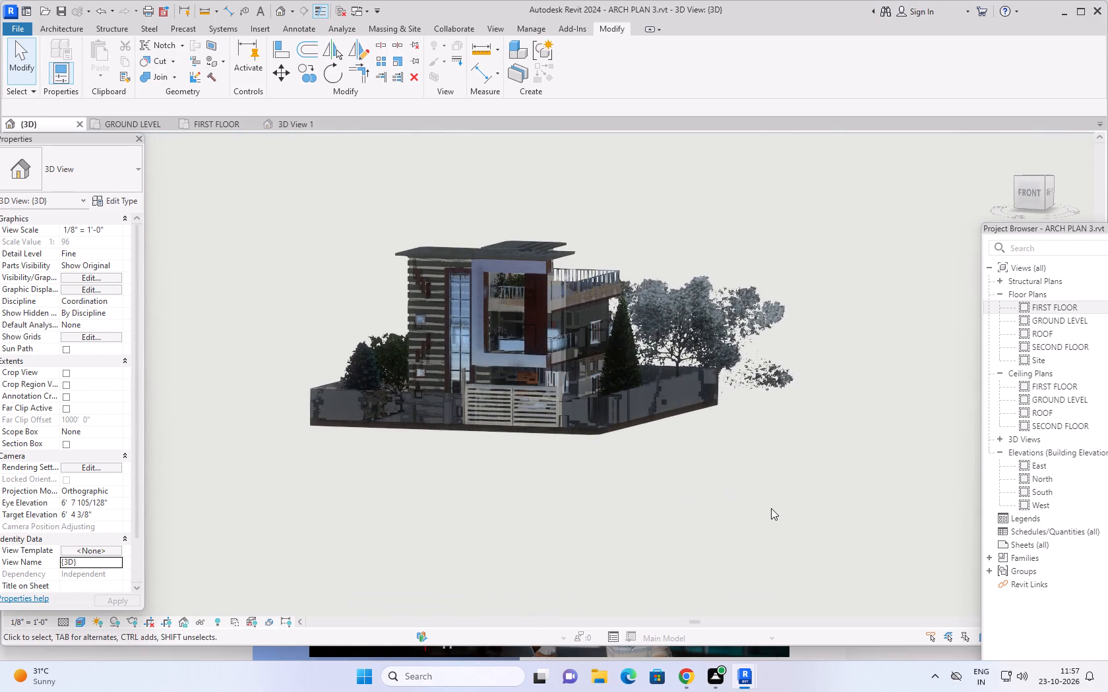
{"action": "middle_click_drag", "start_coordinate": [746, 511], "coordinate": [710, 493], "text": "shift"}
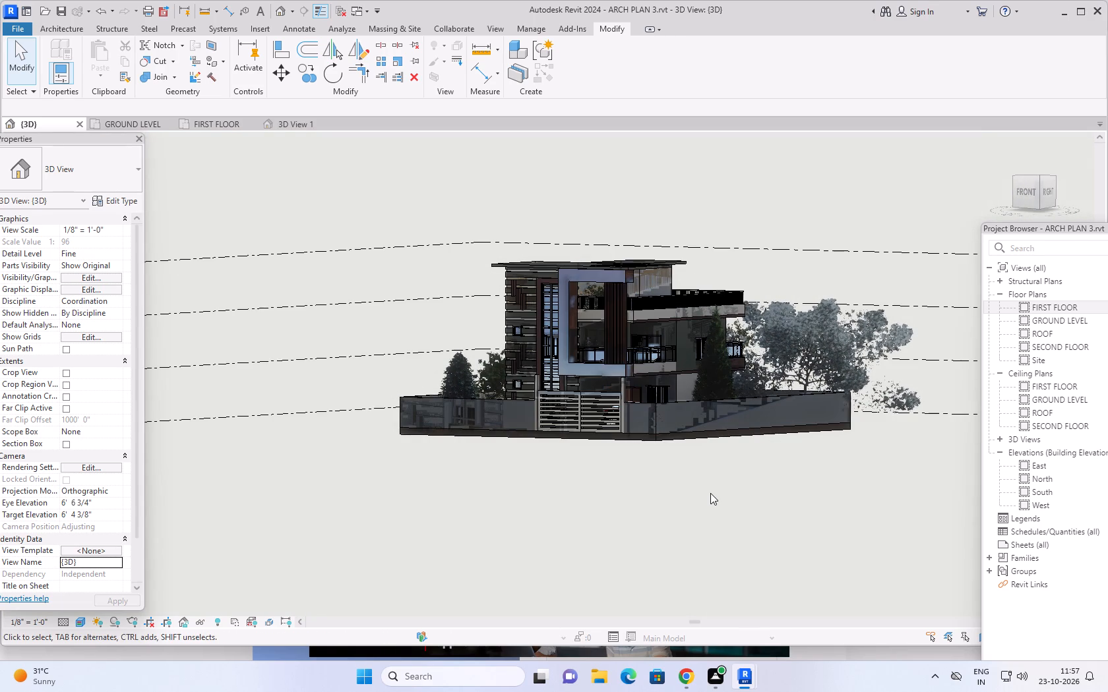
{"action": "key", "text": "Escape"}
{"action": "key", "text": "Escape"}
{"action": "key", "text": "Escape"}
{"action": "key", "text": "Escape"}
{"action": "key", "text": "Escape"}
{"action": "key", "text": "Escape"}
{"action": "key", "text": "Escape"}
Save the ARCH PLAN 3 project.
{"action": "key", "text": "ctrl+s"}
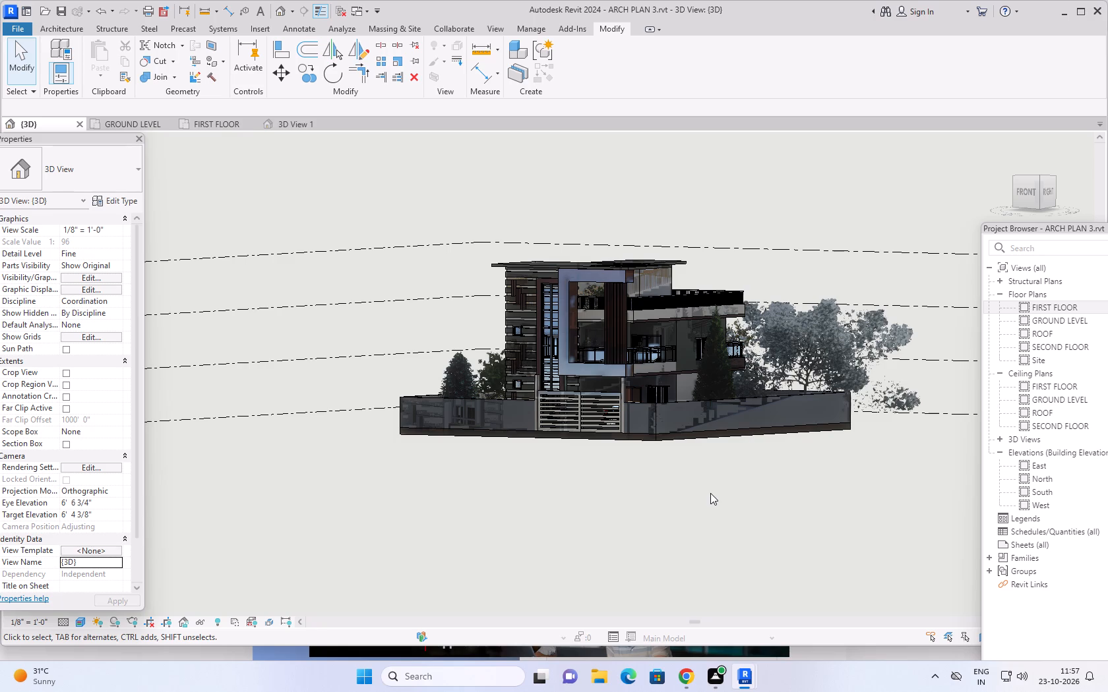
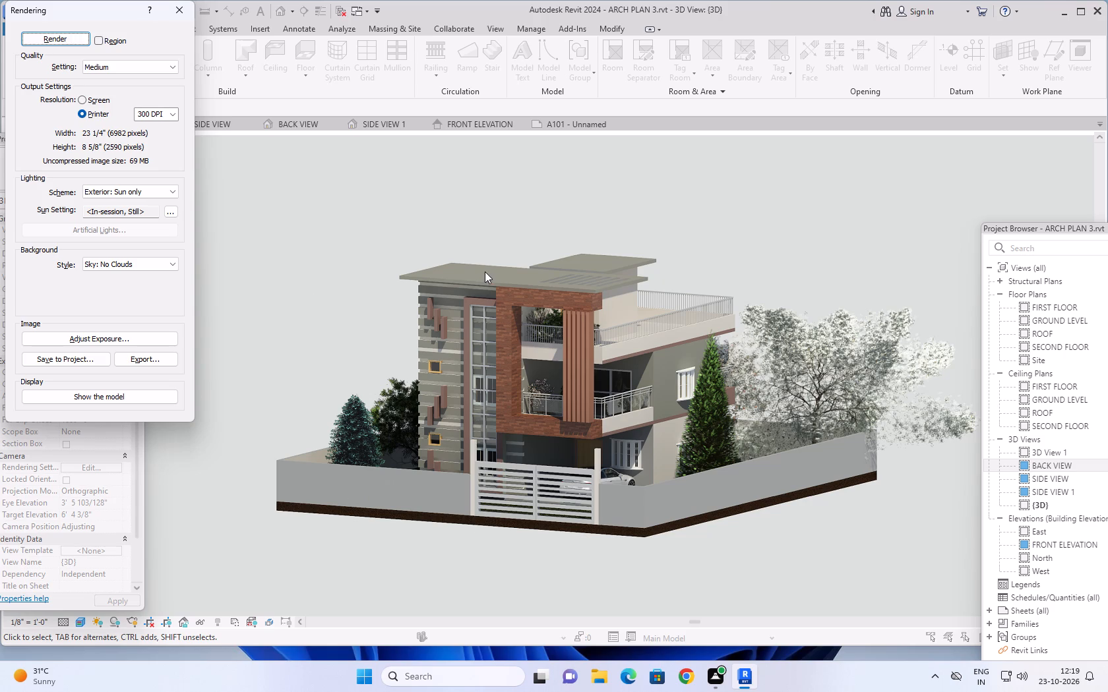
Start exporting the rendered 3D view and set the save location to the portfolio's REVIT ARCHITECTURE folder.
{"action": "left_click", "coordinate": [137, 357]}
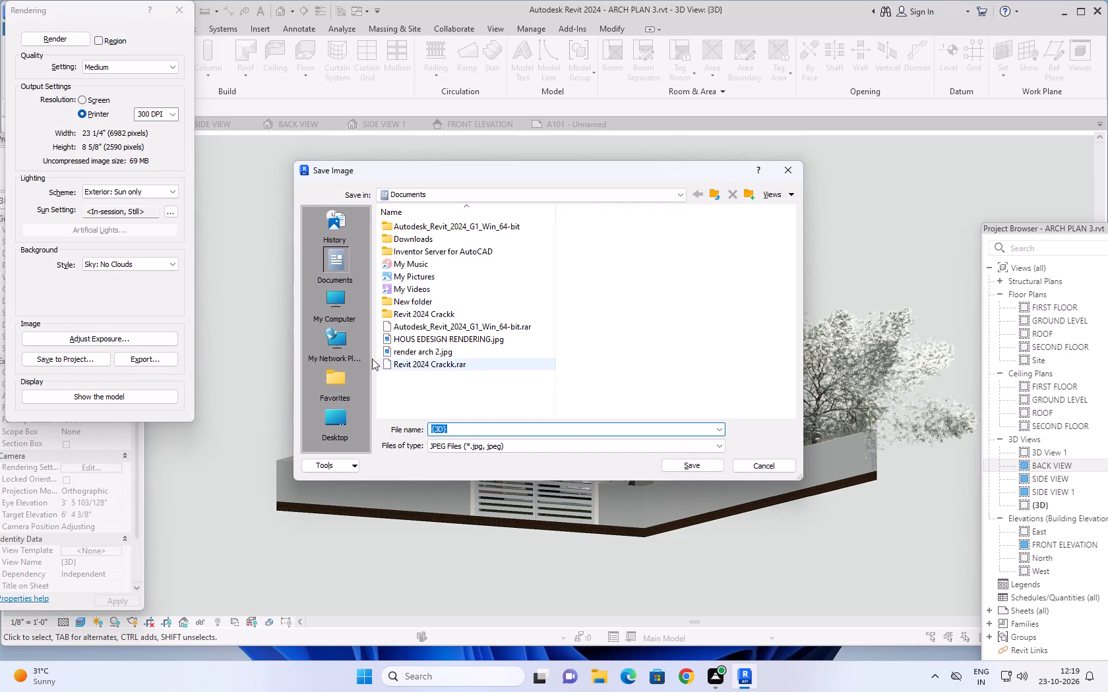
{"action": "left_click", "coordinate": [336, 306]}
{"action": "left_click", "coordinate": [415, 237]}
{"action": "left_click", "coordinate": [415, 237]}
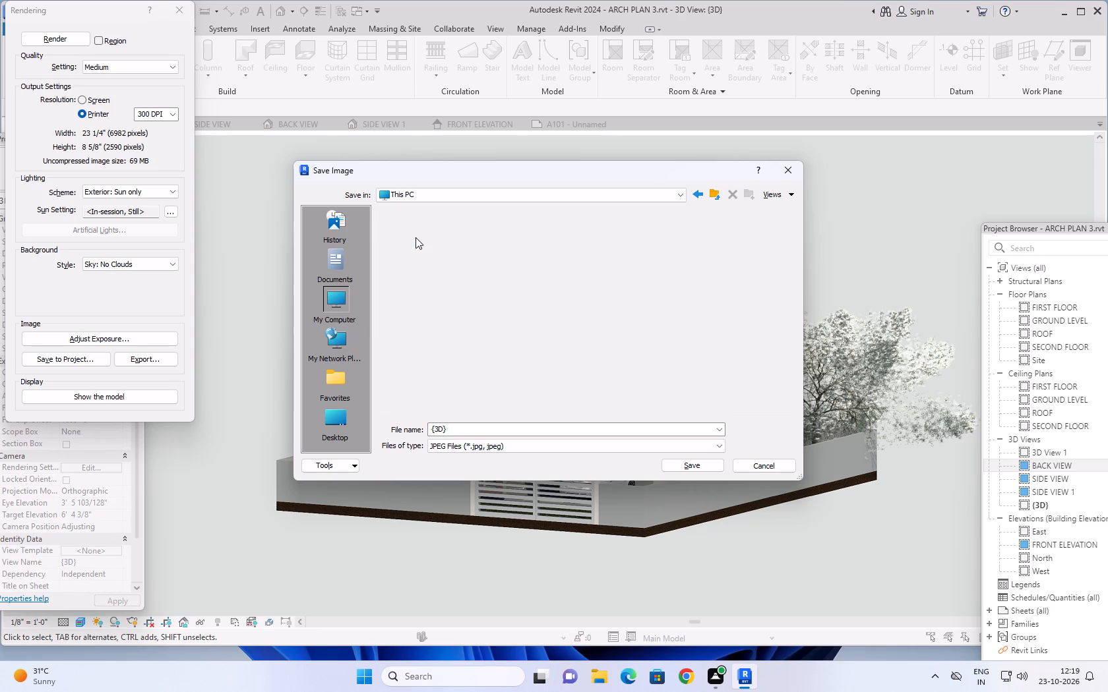
{"action": "double_click", "coordinate": [433, 241]}
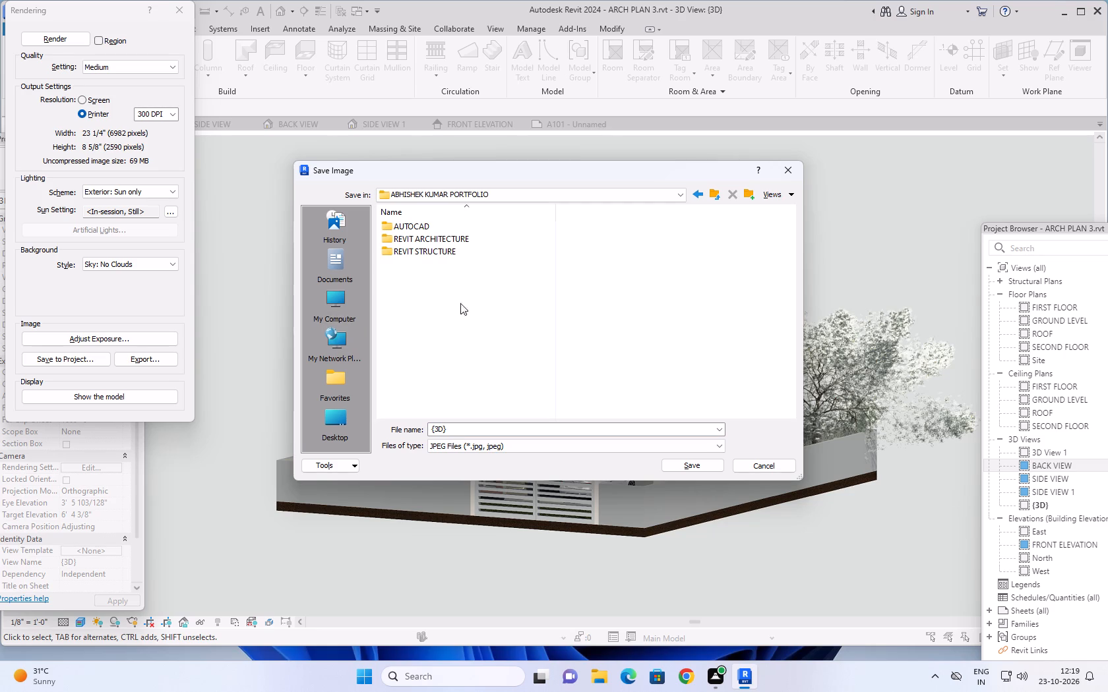
{"action": "double_click", "coordinate": [448, 237]}
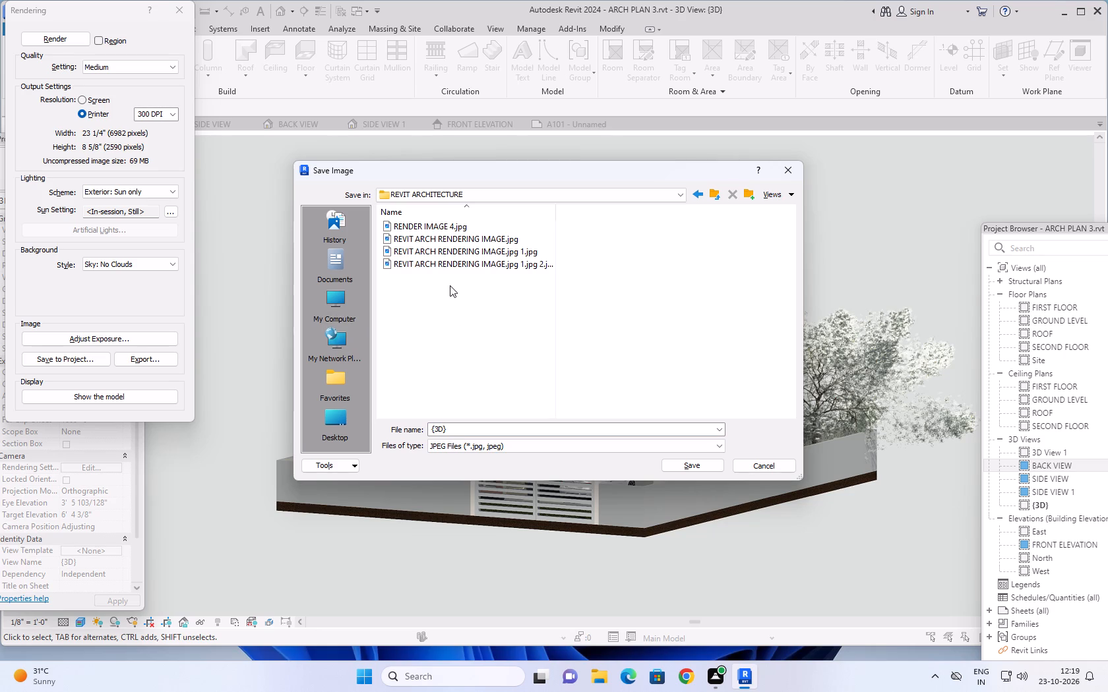
{"action": "left_click", "coordinate": [450, 285]}
{"action": "scroll", "coordinate": [438, 293], "scroll_direction": "up", "scroll_amount": 1}
Save the rendered image as a JPEG named ARCH PLAN 3 RENDERING and close the Rendering dialog.
{"action": "left_click", "coordinate": [464, 432]}
{"action": "key", "text": "BackSpace"}
{"action": "key", "text": "BackSpace"}
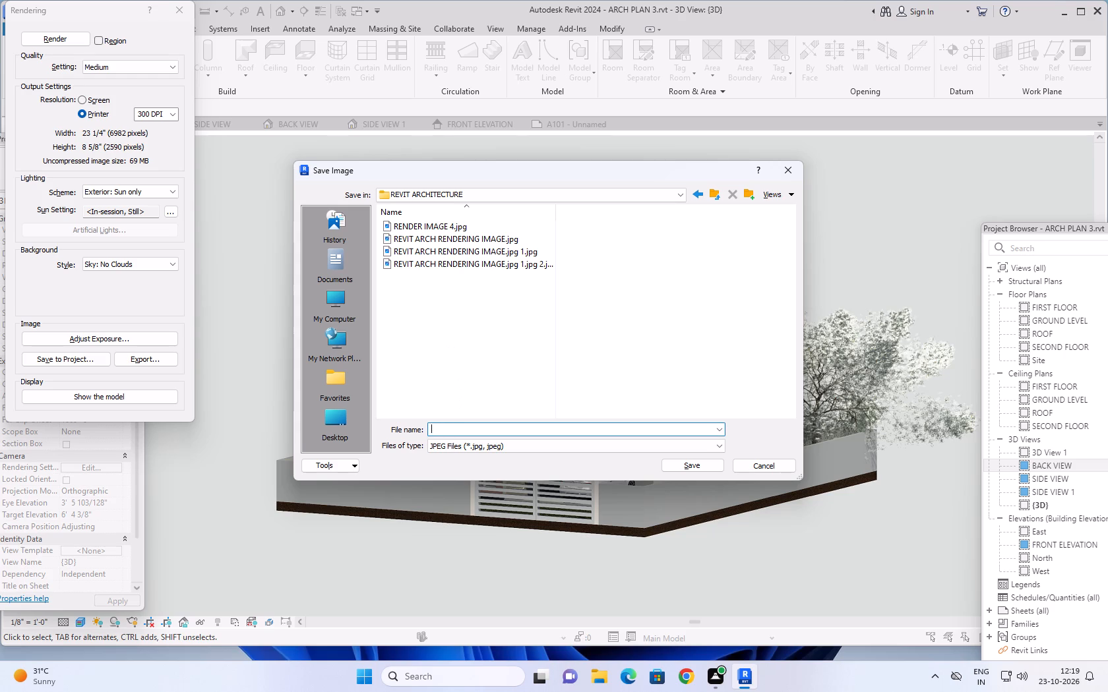
{"action": "key", "text": "BackSpace"}
{"action": "key", "text": "BackSpace"}
{"action": "key", "text": "BackSpace"}
{"action": "key", "text": "BackSpace"}
{"action": "type", "text": "ARCH PLA"}
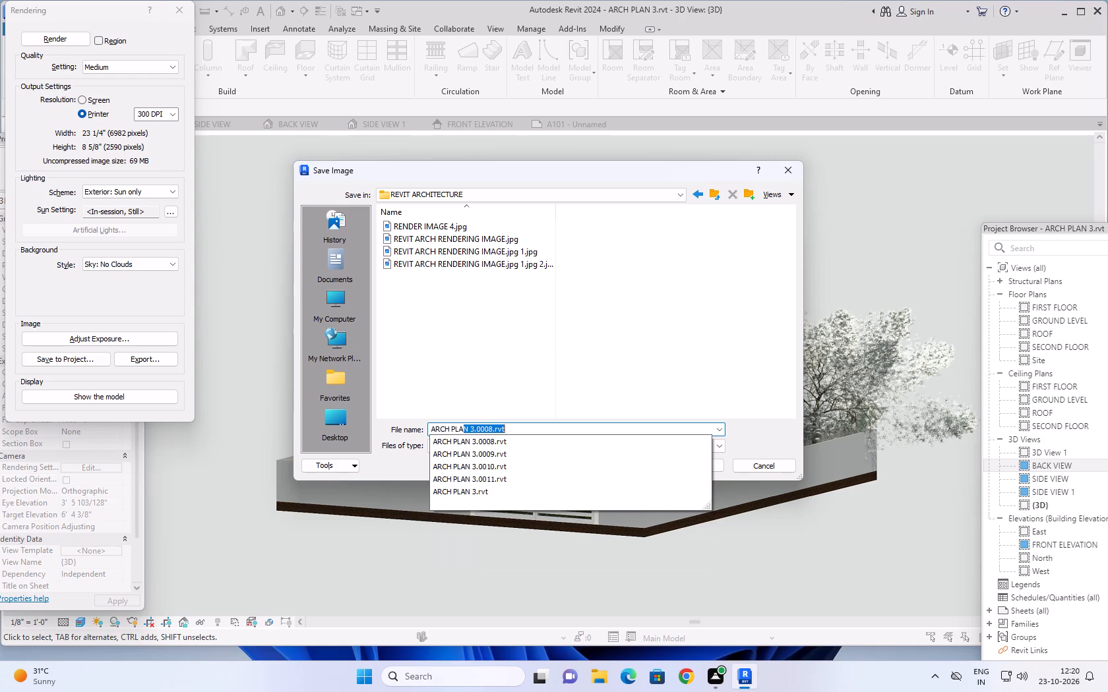
{"action": "type", "text": "N"}
{"action": "key", "text": "space"}
{"action": "type", "text": "3"}
{"action": "key", "text": "space"}
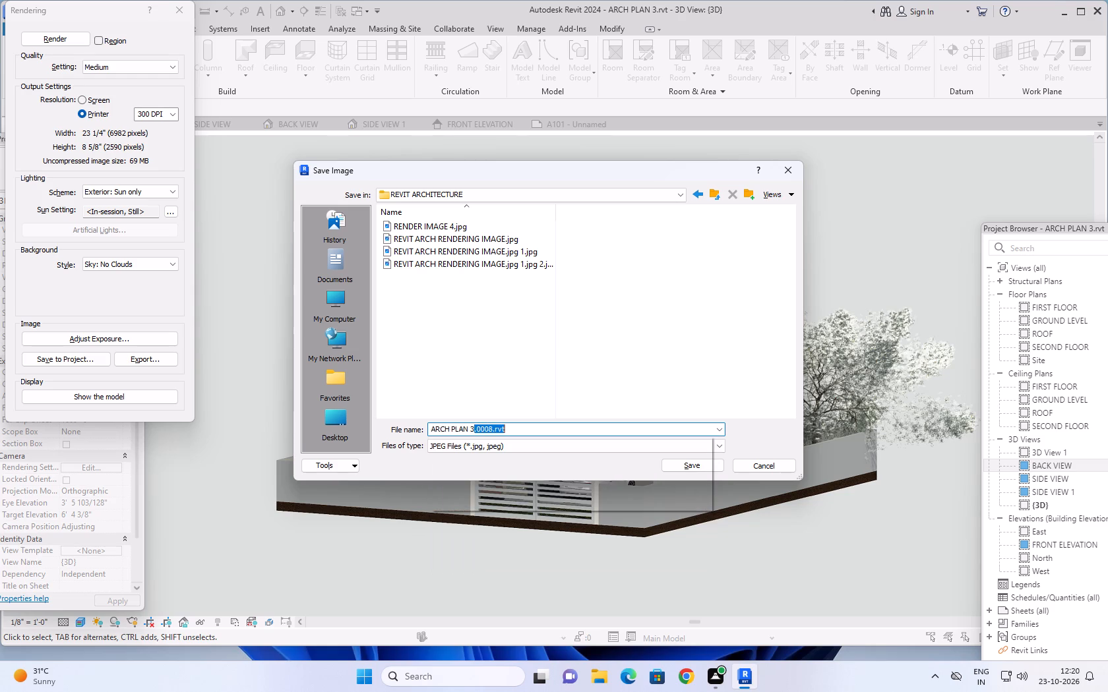
{"action": "type", "text": "RENDERING"}
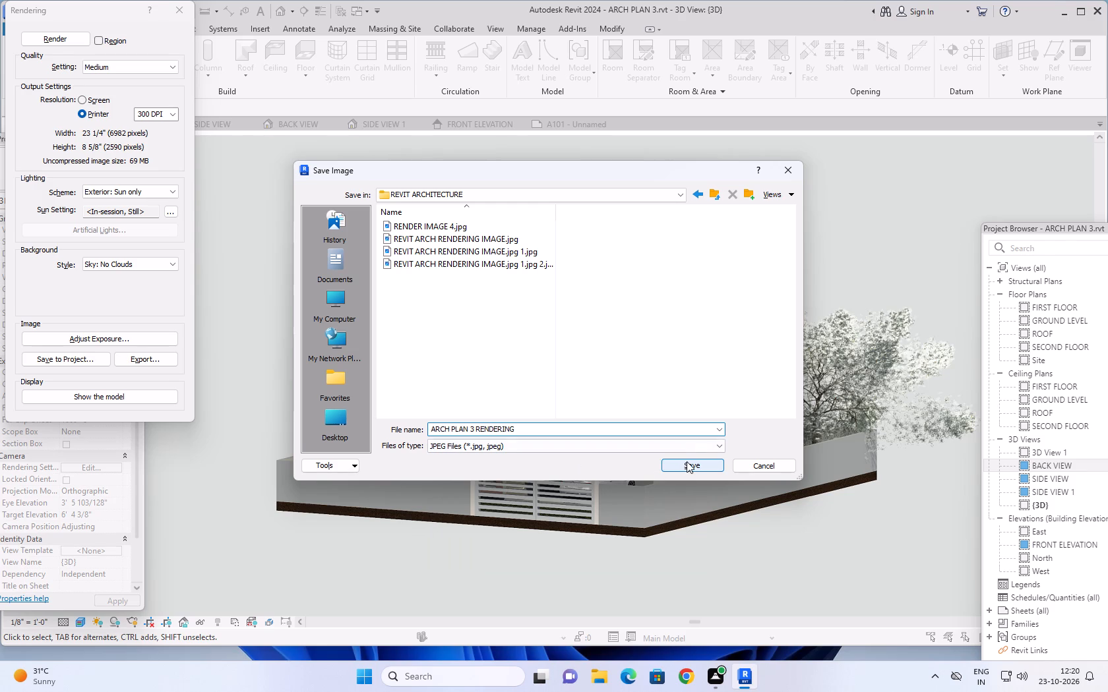
{"action": "left_click", "coordinate": [685, 463]}
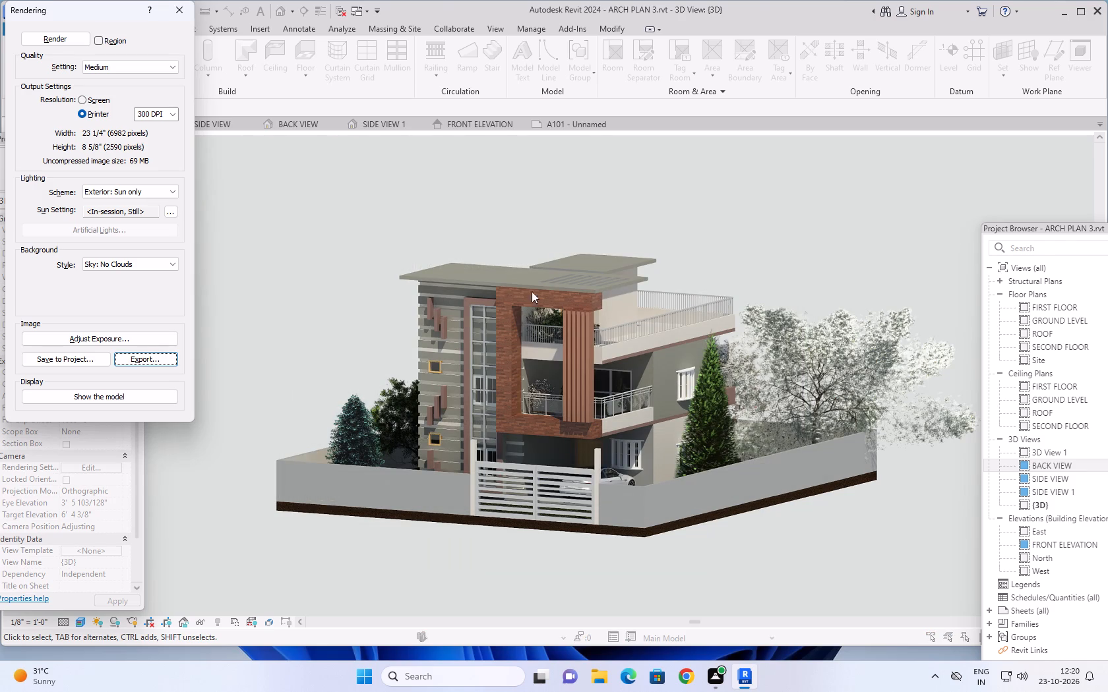
{"action": "left_click", "coordinate": [178, 13]}
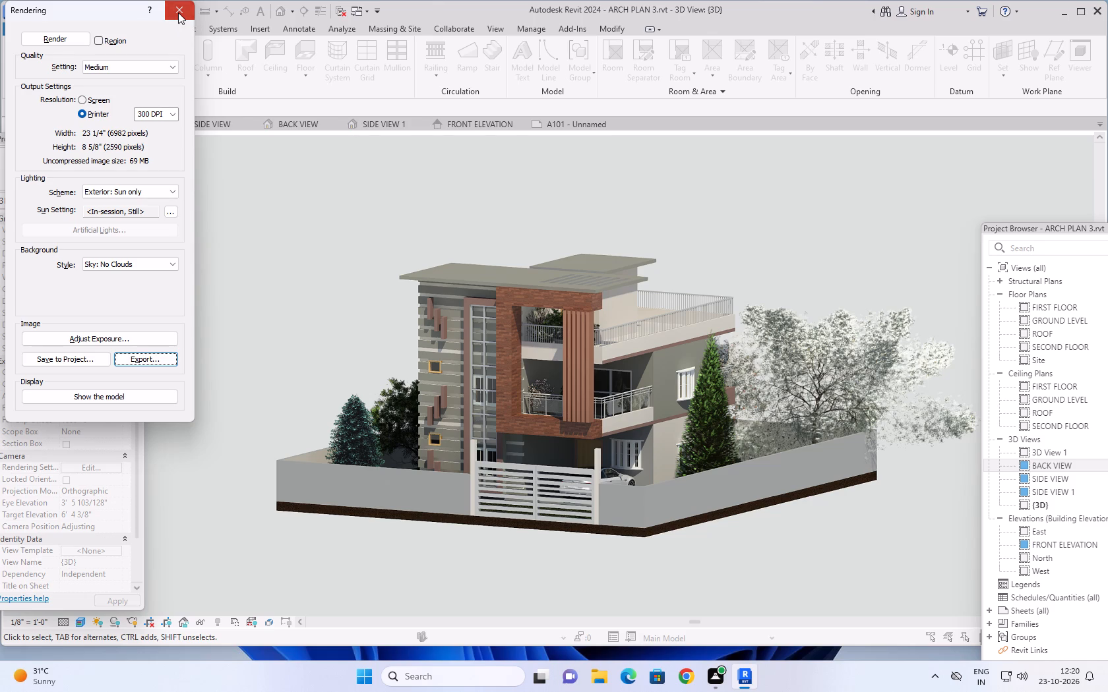
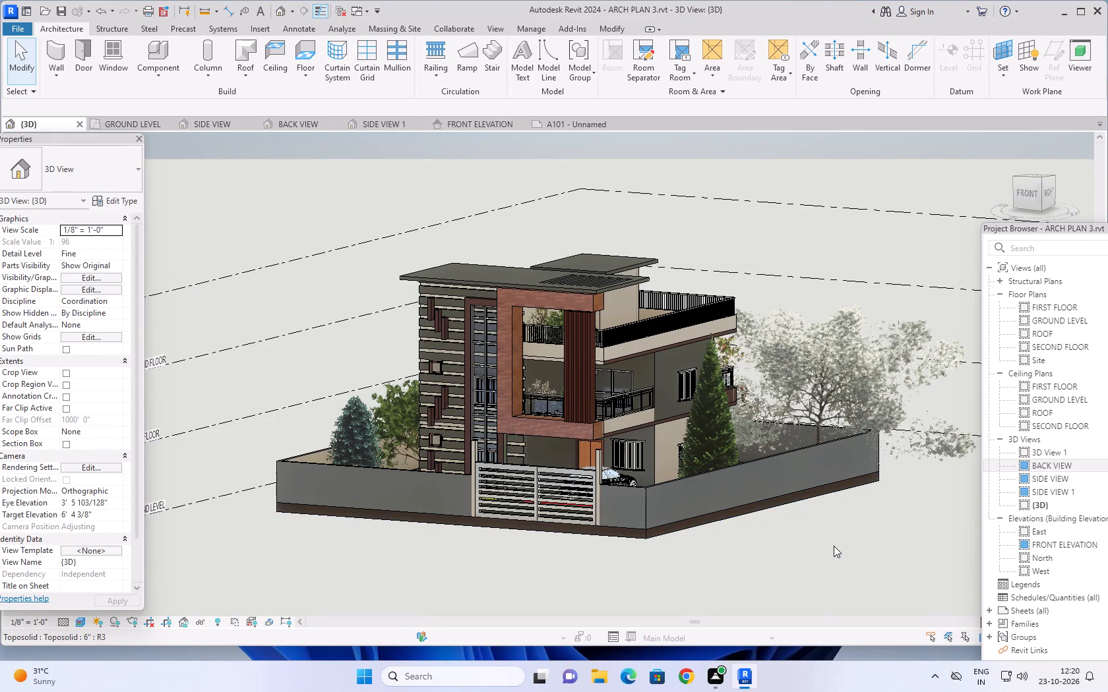
Examine the exterior of the house model from the front, left and right sides in the default 3D view.
{"action": "middle_click_drag", "start_coordinate": [787, 563], "coordinate": [861, 556], "text": "shift"}
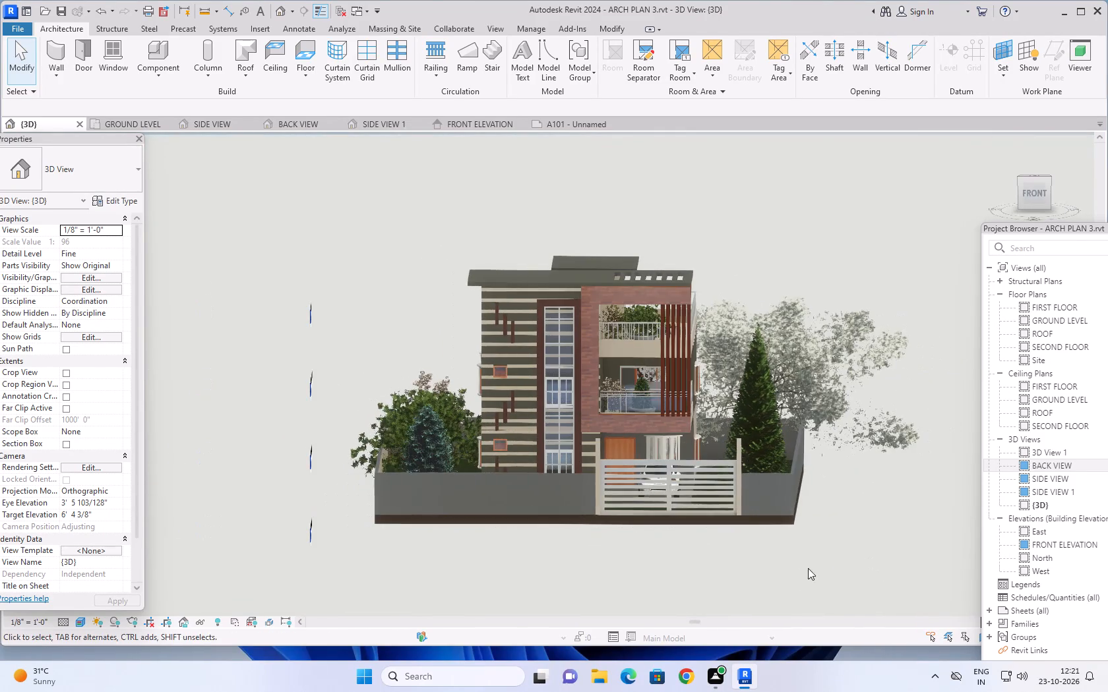
{"action": "middle_click_drag", "start_coordinate": [782, 567], "coordinate": [882, 565], "text": "shift"}
{"action": "middle_click_drag", "start_coordinate": [777, 569], "coordinate": [820, 600], "text": "shift"}
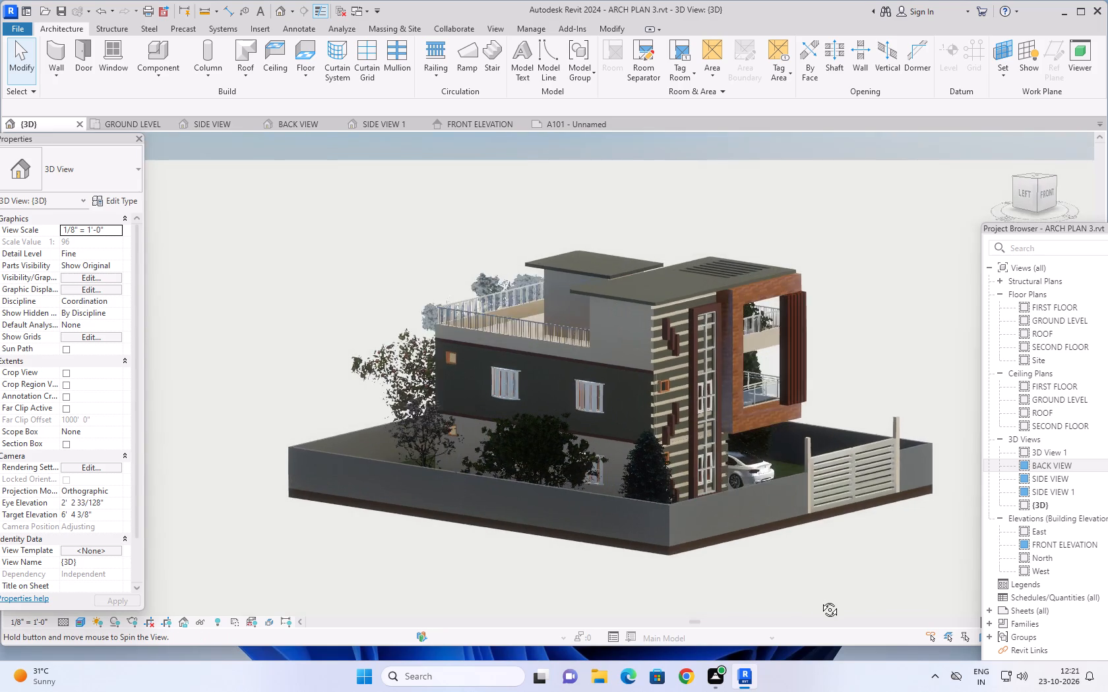
{"action": "middle_click_drag", "start_coordinate": [820, 600], "coordinate": [487, 571], "text": "shift"}
{"action": "middle_click_drag", "start_coordinate": [558, 565], "coordinate": [623, 534]}
{"action": "middle_click_drag", "start_coordinate": [623, 534], "coordinate": [651, 579], "text": "shift"}
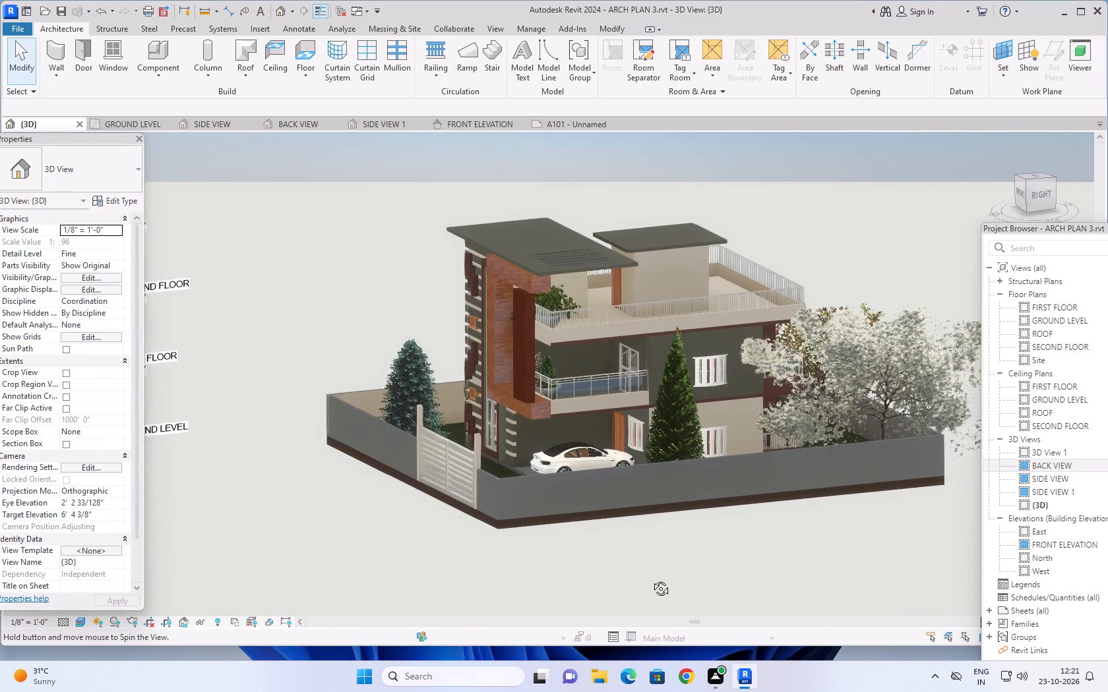
{"action": "middle_click_drag", "start_coordinate": [651, 579], "coordinate": [722, 579], "text": "shift"}
{"action": "middle_click_drag", "start_coordinate": [769, 549], "coordinate": [675, 581]}
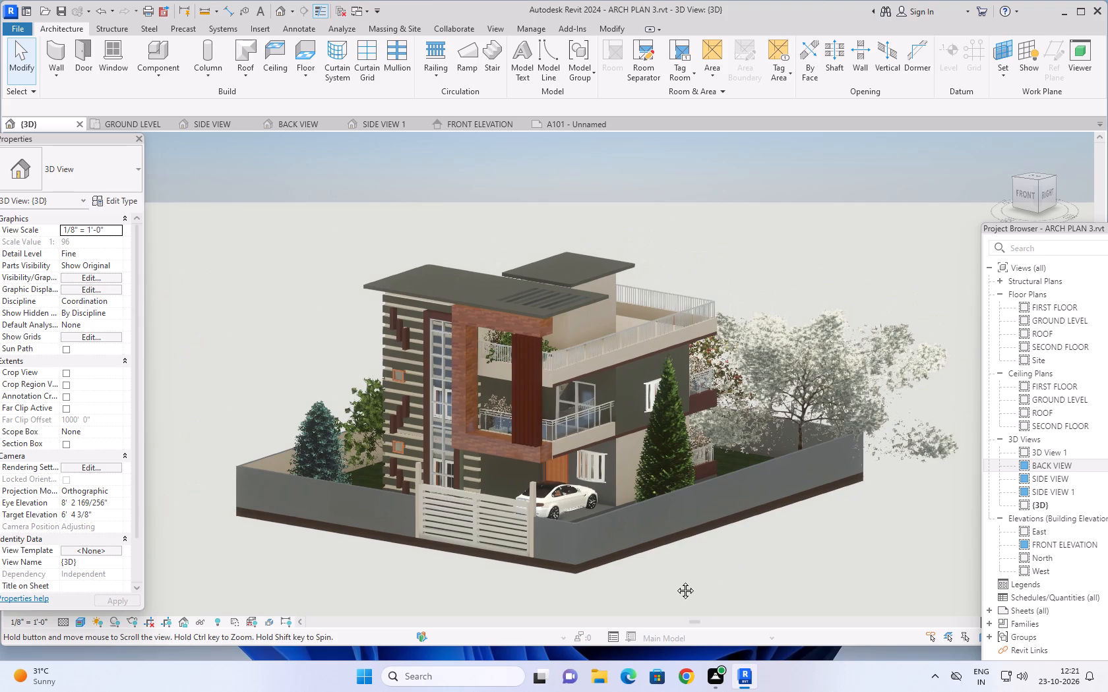
{"action": "middle_click_drag", "start_coordinate": [675, 581], "coordinate": [699, 569]}
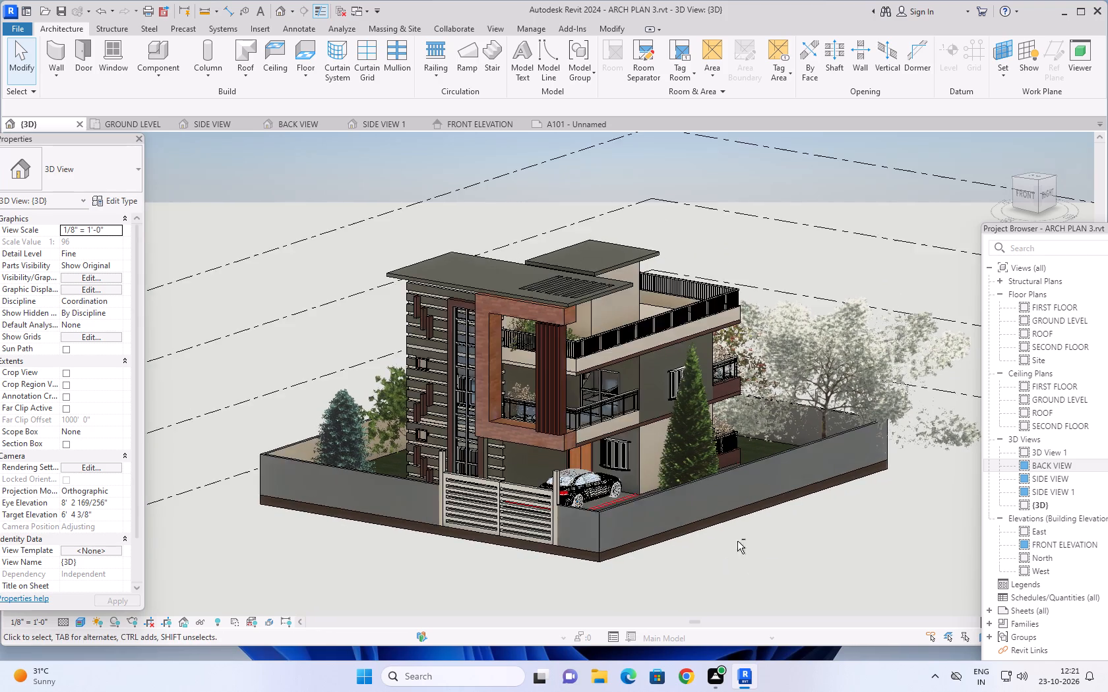
{"action": "middle_click_drag", "start_coordinate": [737, 541], "coordinate": [743, 560], "text": "shift"}
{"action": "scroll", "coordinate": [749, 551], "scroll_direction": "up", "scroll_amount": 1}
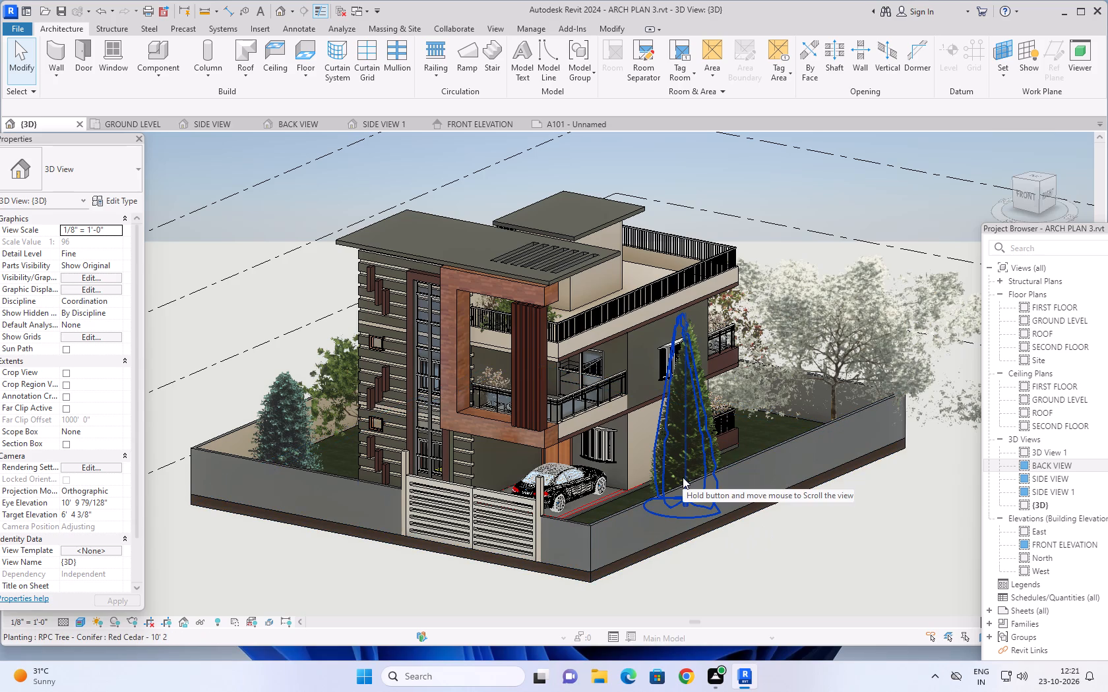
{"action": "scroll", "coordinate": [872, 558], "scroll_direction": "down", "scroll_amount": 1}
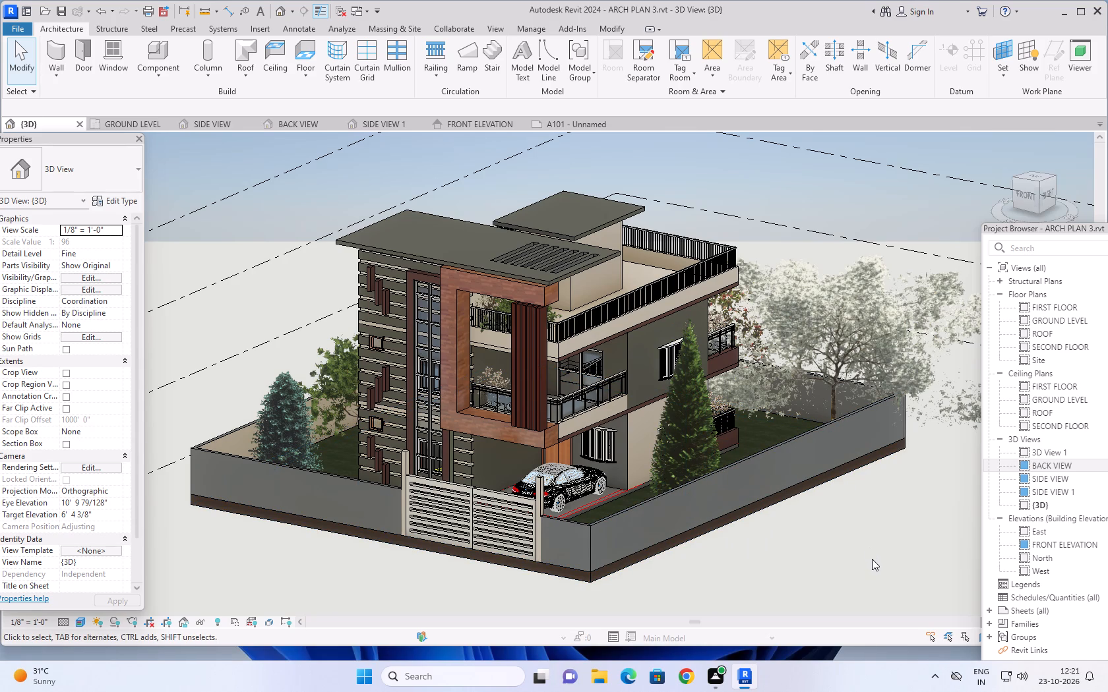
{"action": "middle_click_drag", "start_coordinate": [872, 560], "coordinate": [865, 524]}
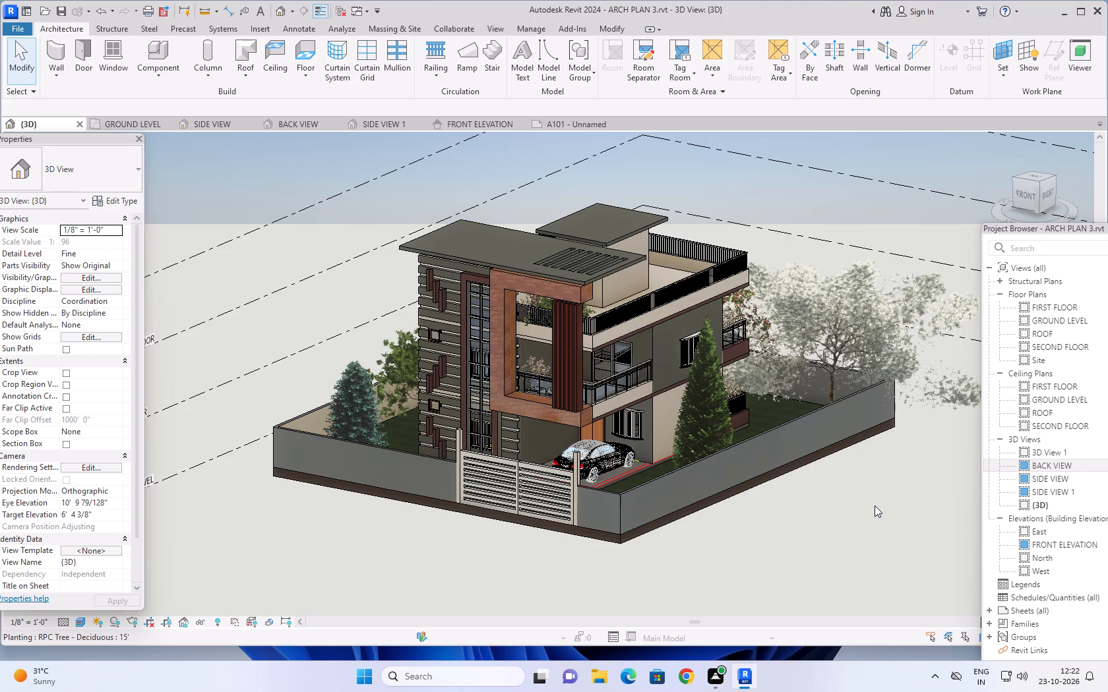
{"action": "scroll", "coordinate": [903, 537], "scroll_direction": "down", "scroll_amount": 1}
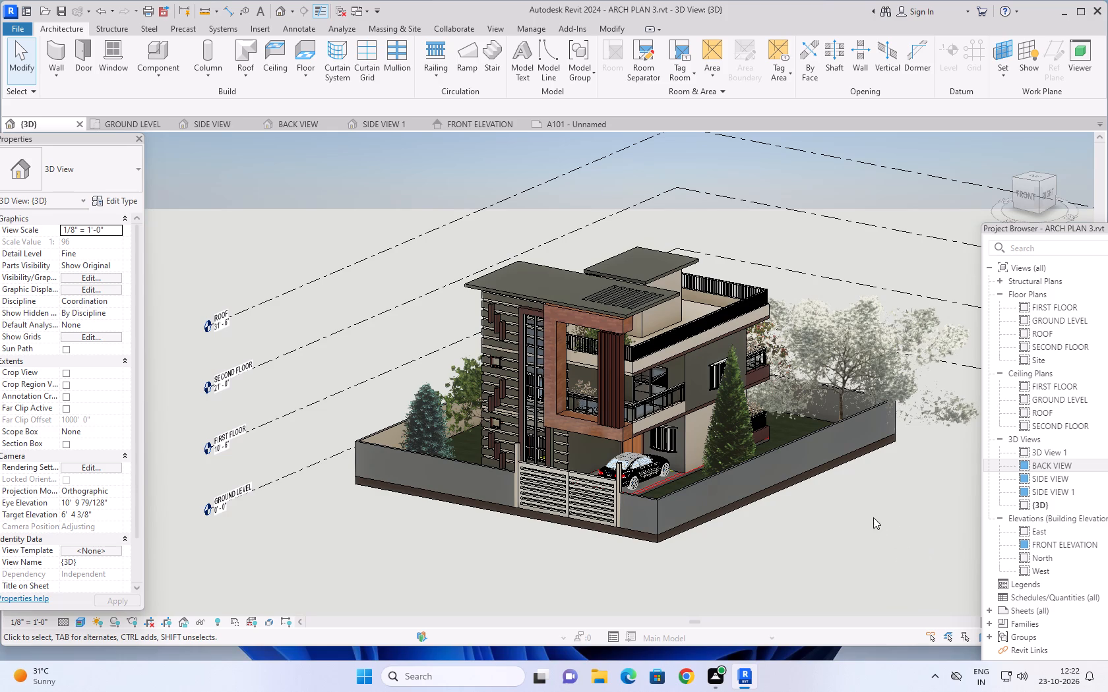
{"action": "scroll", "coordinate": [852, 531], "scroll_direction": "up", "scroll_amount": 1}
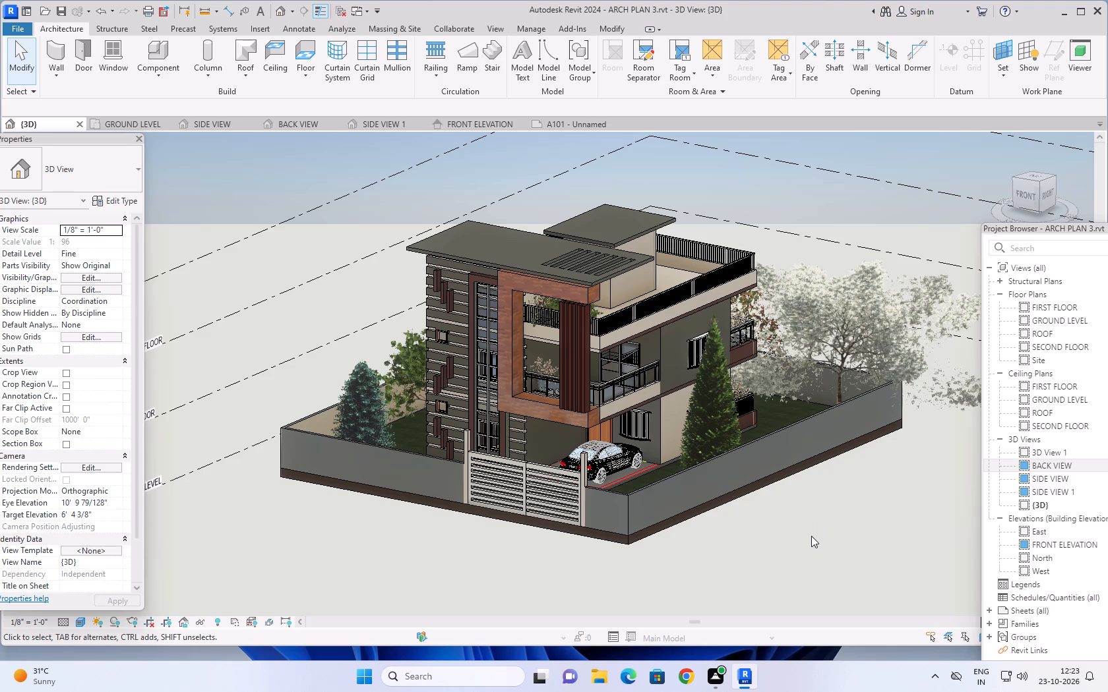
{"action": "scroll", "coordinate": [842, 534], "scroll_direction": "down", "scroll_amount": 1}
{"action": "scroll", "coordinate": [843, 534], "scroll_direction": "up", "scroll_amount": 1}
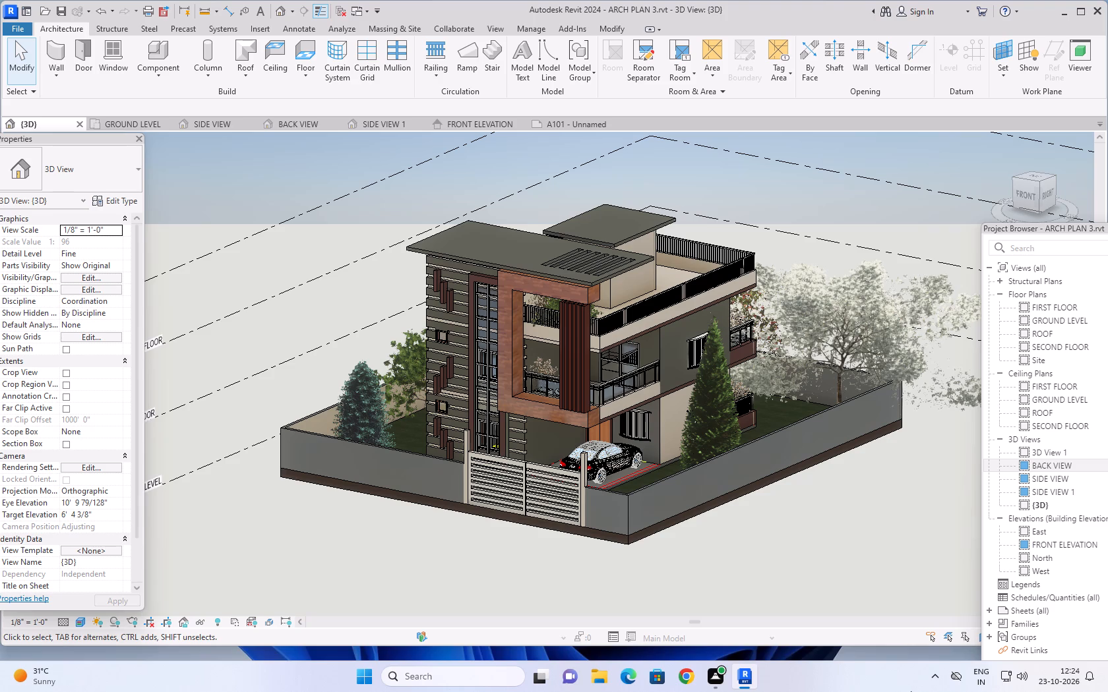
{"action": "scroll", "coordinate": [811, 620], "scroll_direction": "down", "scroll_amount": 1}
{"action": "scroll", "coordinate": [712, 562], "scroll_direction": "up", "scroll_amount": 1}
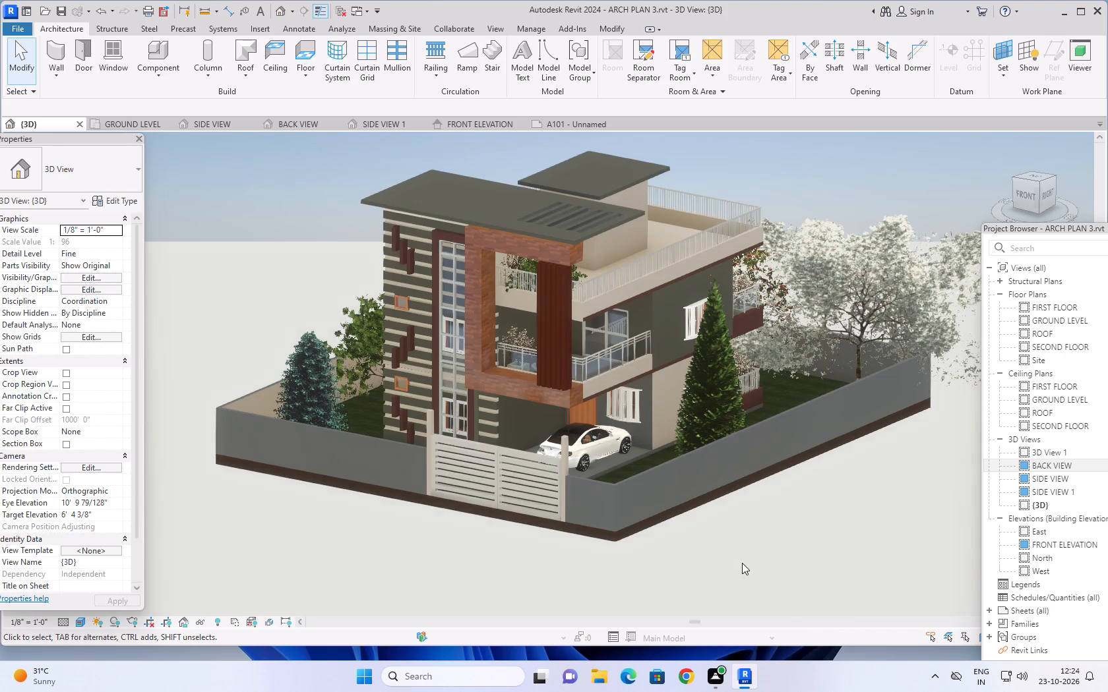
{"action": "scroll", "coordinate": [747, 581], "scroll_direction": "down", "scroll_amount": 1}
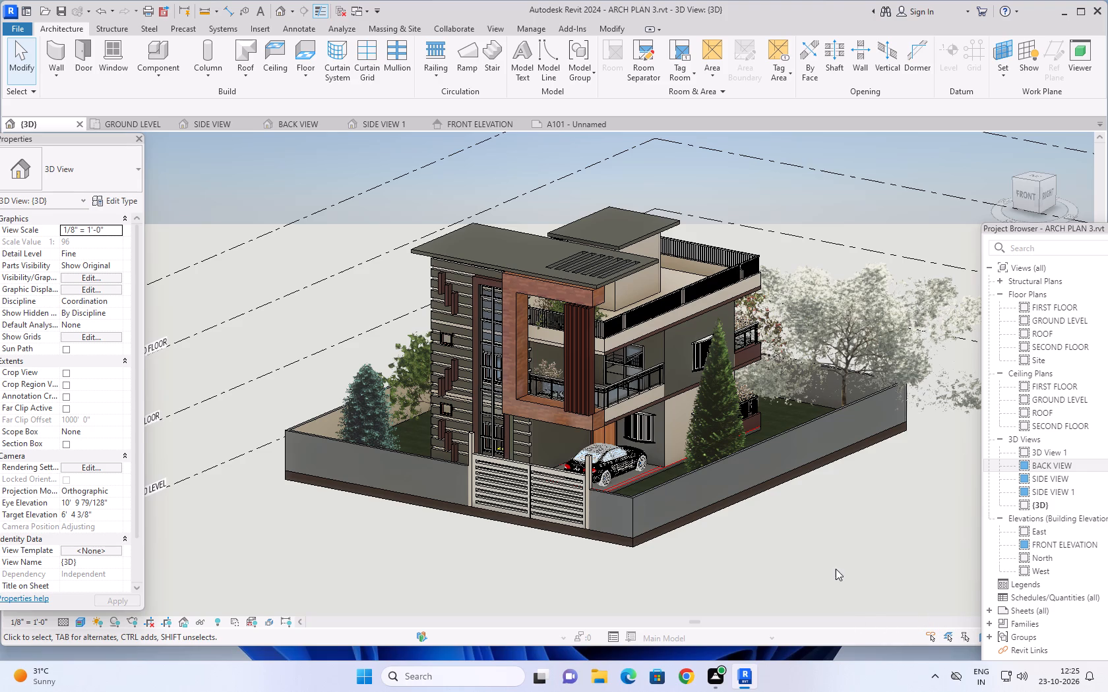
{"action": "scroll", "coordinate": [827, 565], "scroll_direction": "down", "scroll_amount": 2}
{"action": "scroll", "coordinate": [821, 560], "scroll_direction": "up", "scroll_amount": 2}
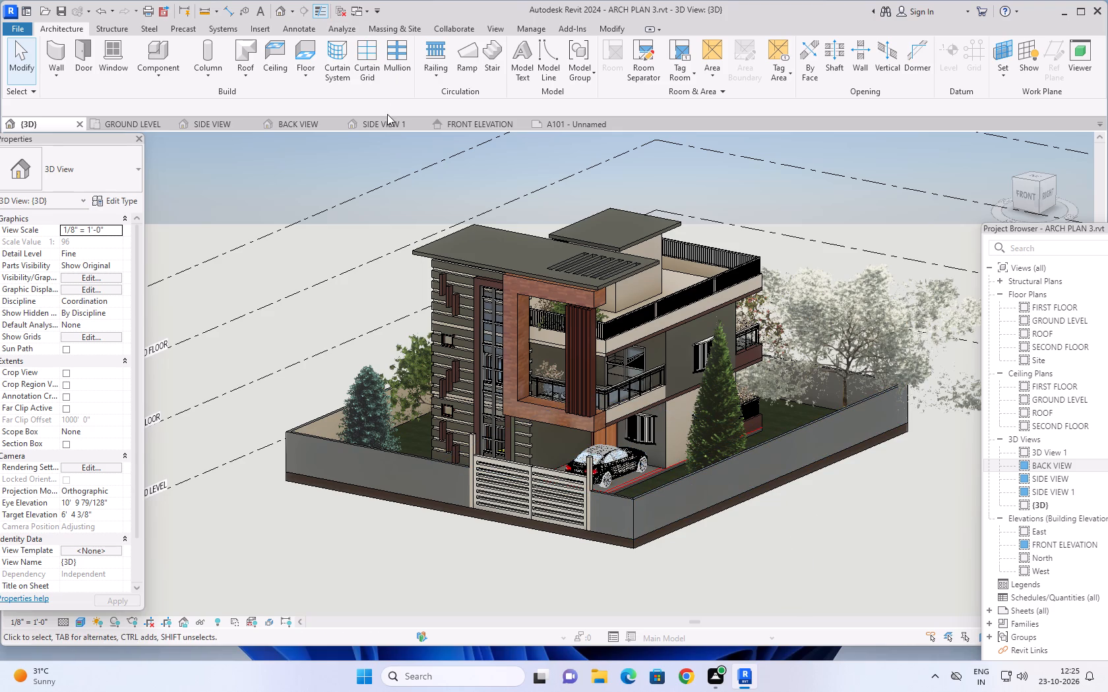
Detach the SIDE VIEW 1 view into a separate window and dock it as a pane above the other open views.
{"action": "left_click_drag", "start_coordinate": [382, 125], "coordinate": [379, 131]}
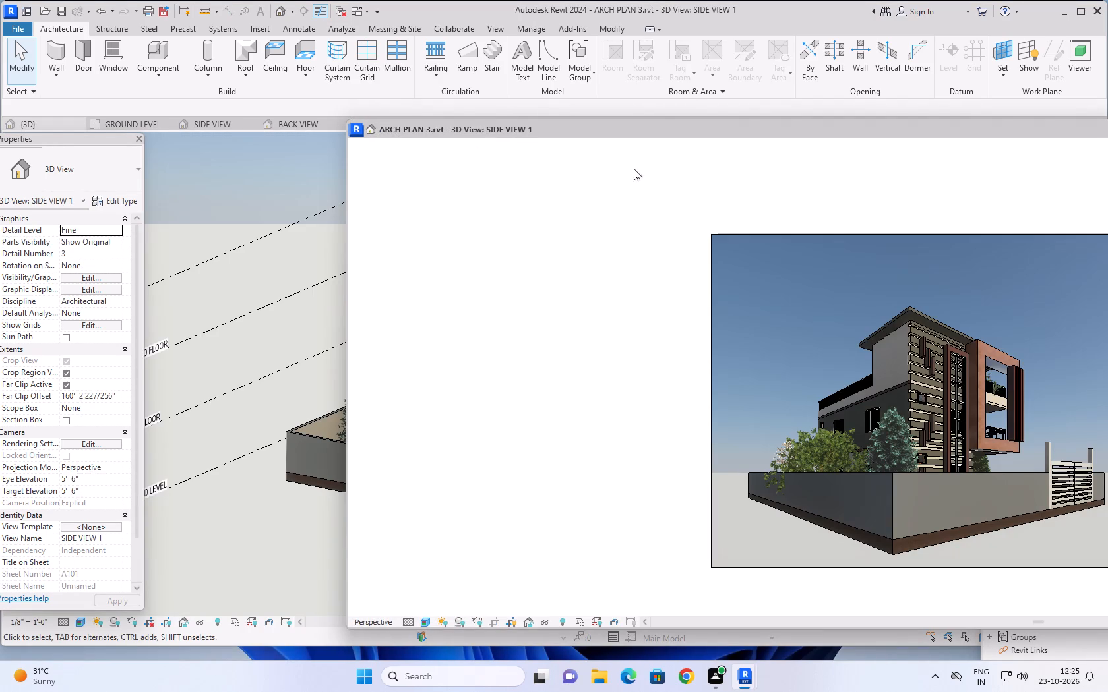
{"action": "left_click", "coordinate": [300, 214]}
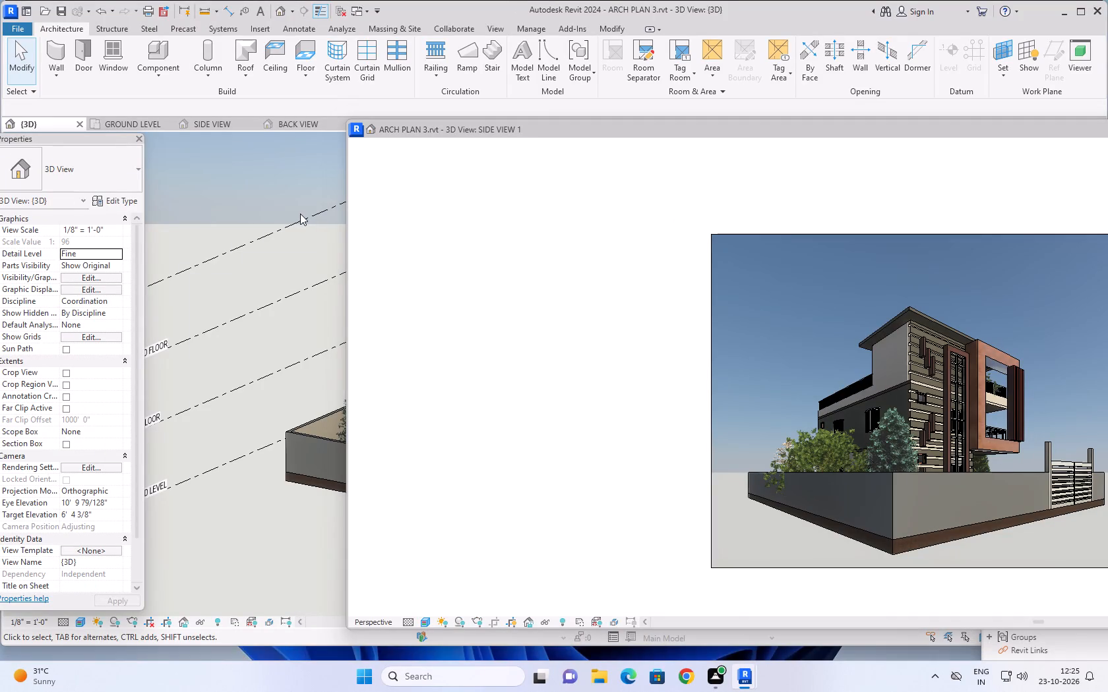
{"action": "key", "text": "Escape"}
{"action": "left_click", "coordinate": [299, 125]}
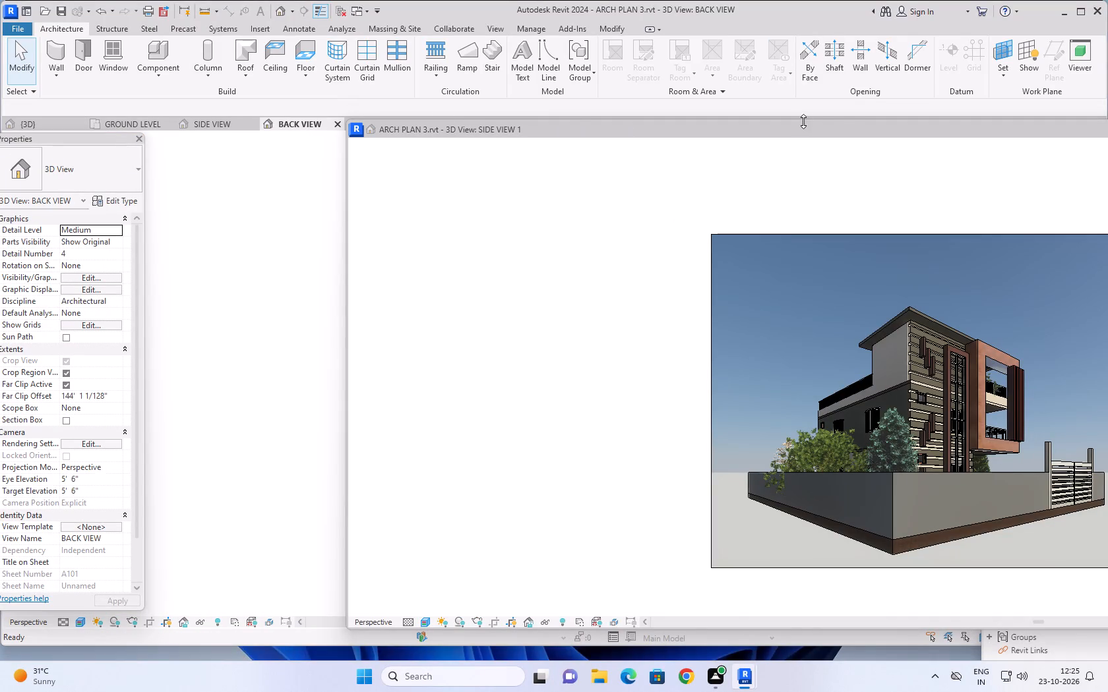
{"action": "left_click_drag", "start_coordinate": [857, 130], "coordinate": [588, 134]}
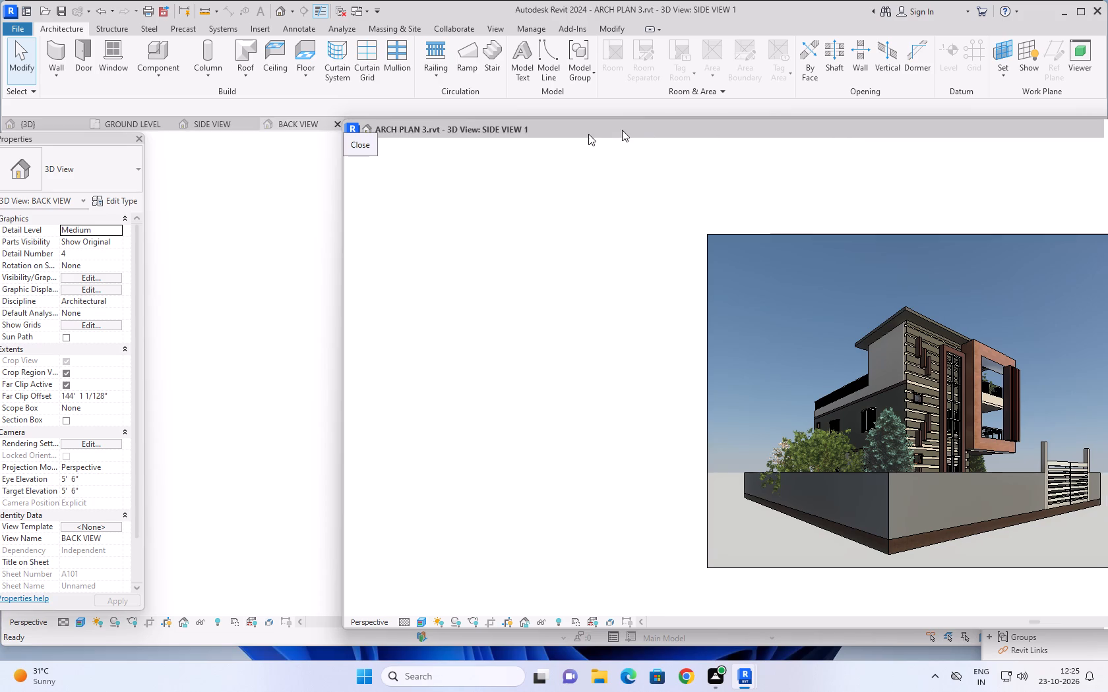
{"action": "left_click_drag", "start_coordinate": [588, 134], "coordinate": [587, 134]}
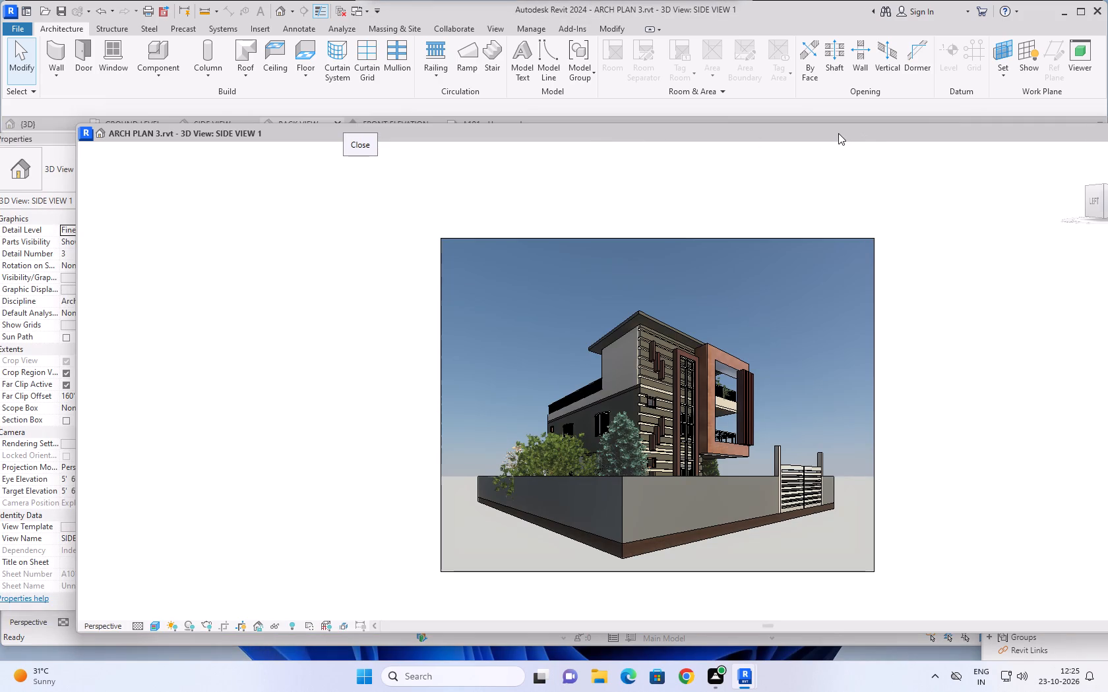
{"action": "left_click_drag", "start_coordinate": [838, 133], "coordinate": [659, 136]}
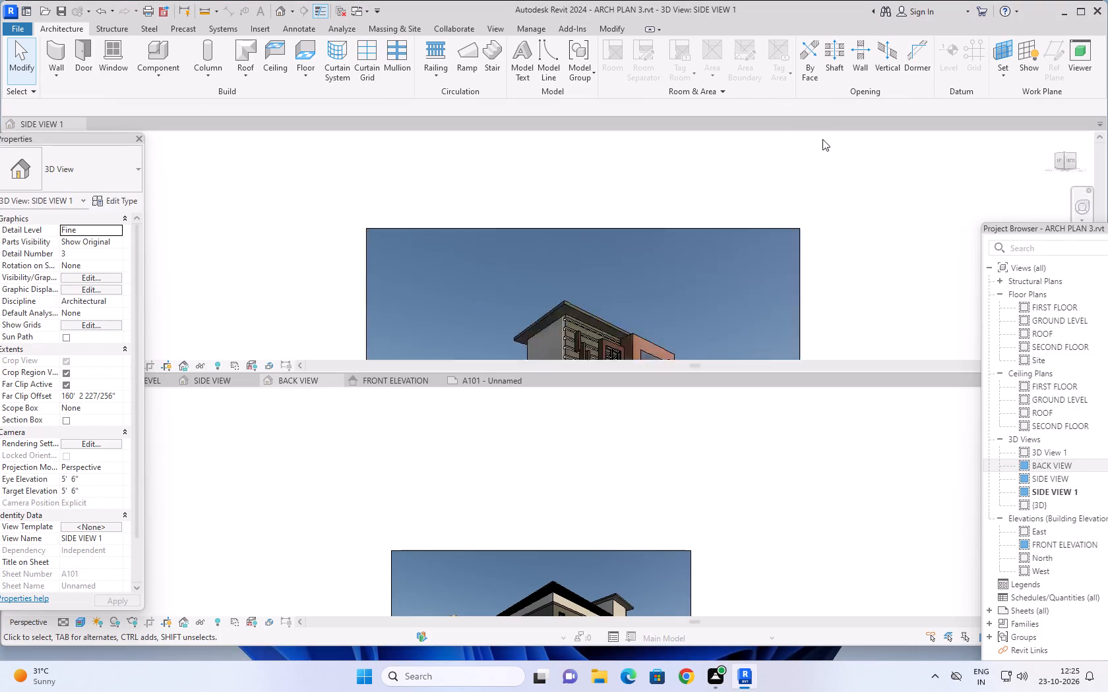
Undo the last two actions with SIDE VIEW 1 active.
{"action": "scroll", "coordinate": [804, 252], "scroll_direction": "down", "scroll_amount": 7}
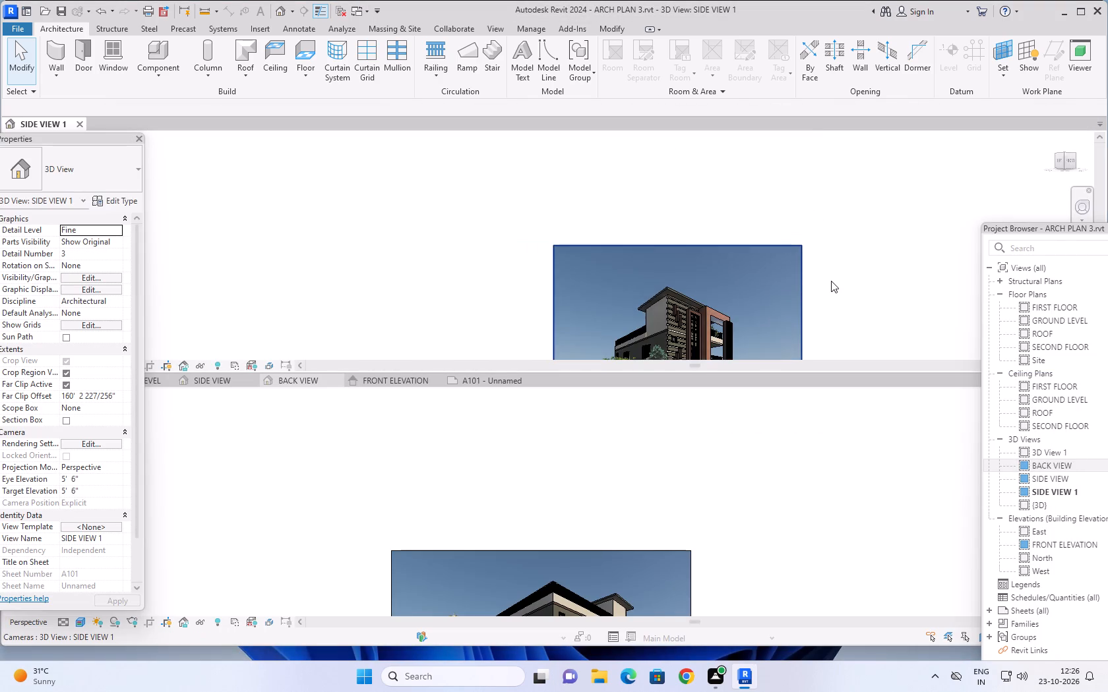
{"action": "scroll", "coordinate": [833, 275], "scroll_direction": "up", "scroll_amount": 5}
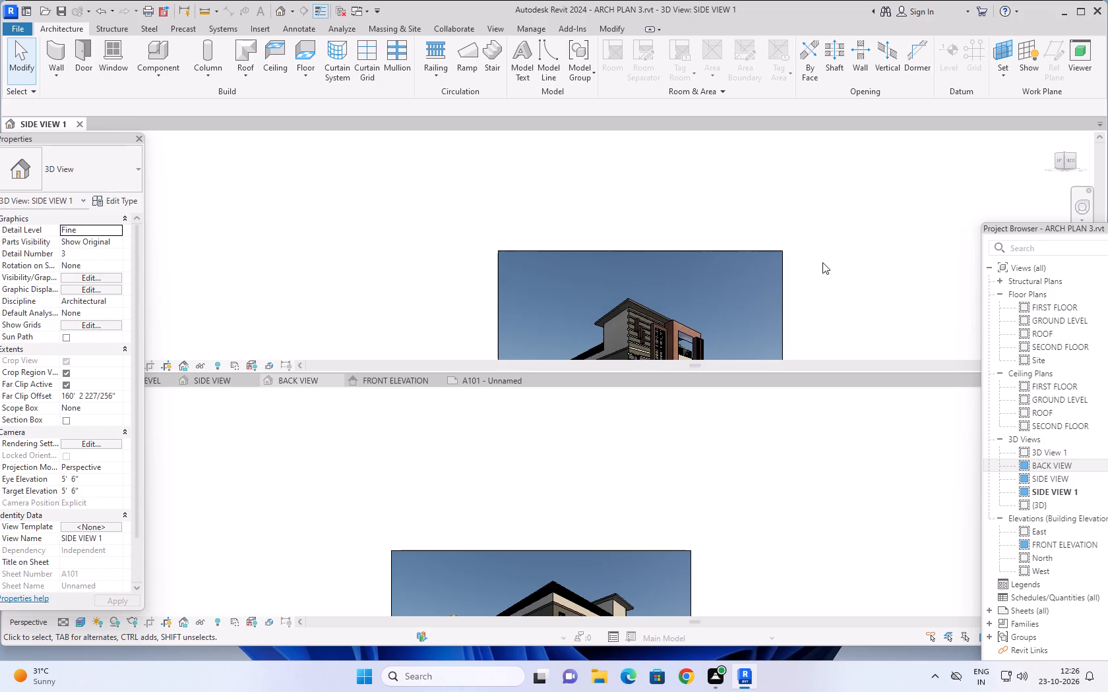
{"action": "key", "text": "ctrl+z"}
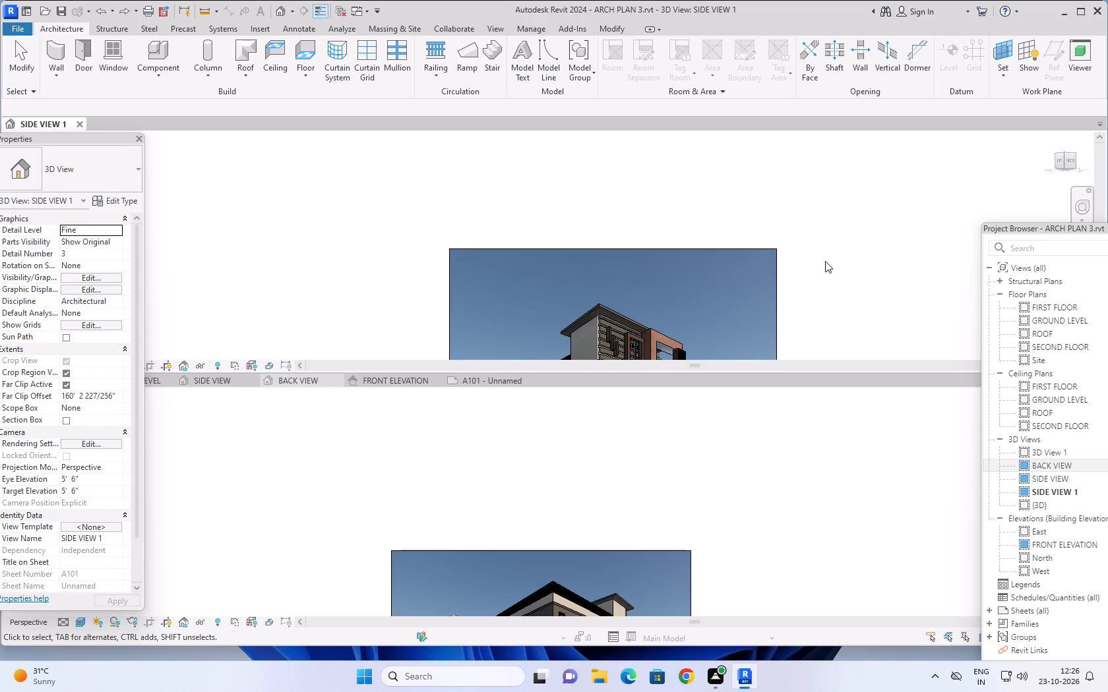
{"action": "key", "text": "ctrl+z"}
Rotate the SIDE VIEW 1 camera slightly with the ViewCube, to an eye elevation of about 9' 0".
{"action": "left_click_drag", "start_coordinate": [1059, 161], "coordinate": [1064, 163]}
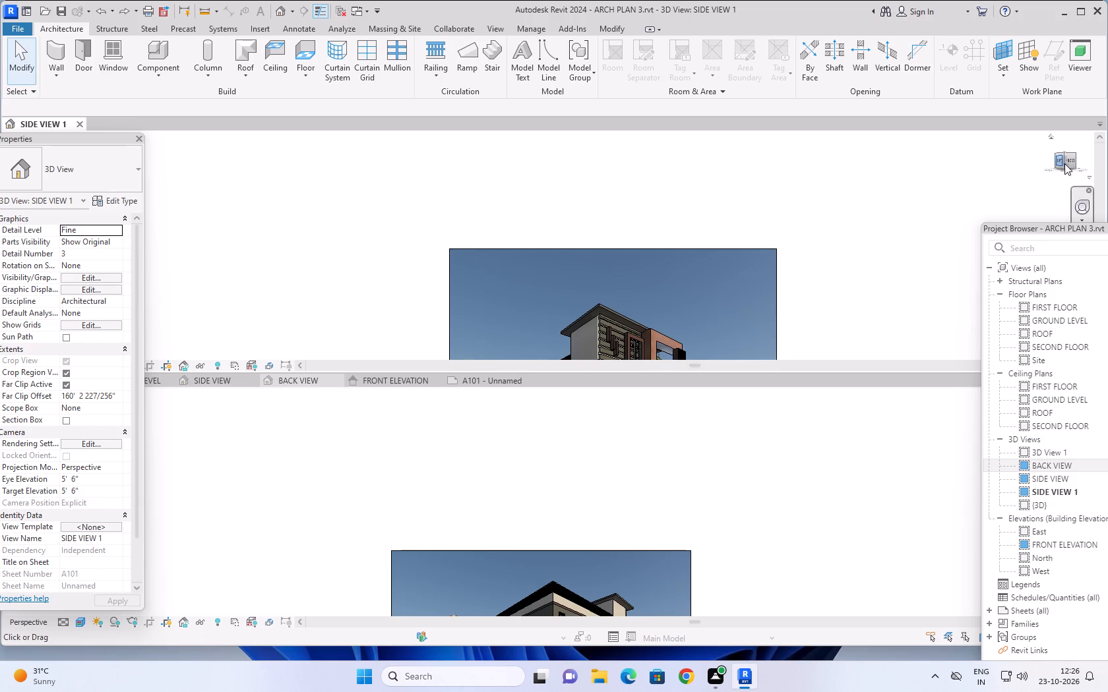
{"action": "left_click_drag", "start_coordinate": [1064, 163], "coordinate": [1084, 165]}
{"action": "scroll", "coordinate": [678, 324], "scroll_direction": "down", "scroll_amount": 4}
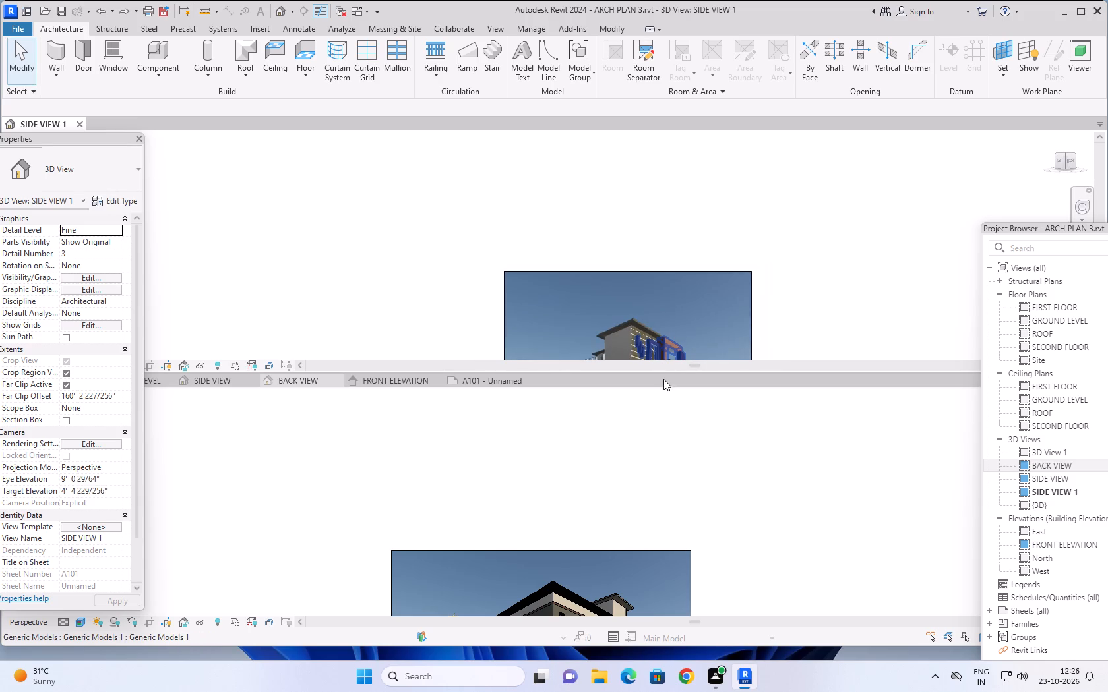
Look through the SIDE VIEW, BACK VIEW and FRONT ELEVATION views, and examine the full layout of sheet A101.
{"action": "left_click_drag", "start_coordinate": [648, 473], "coordinate": [679, 431]}
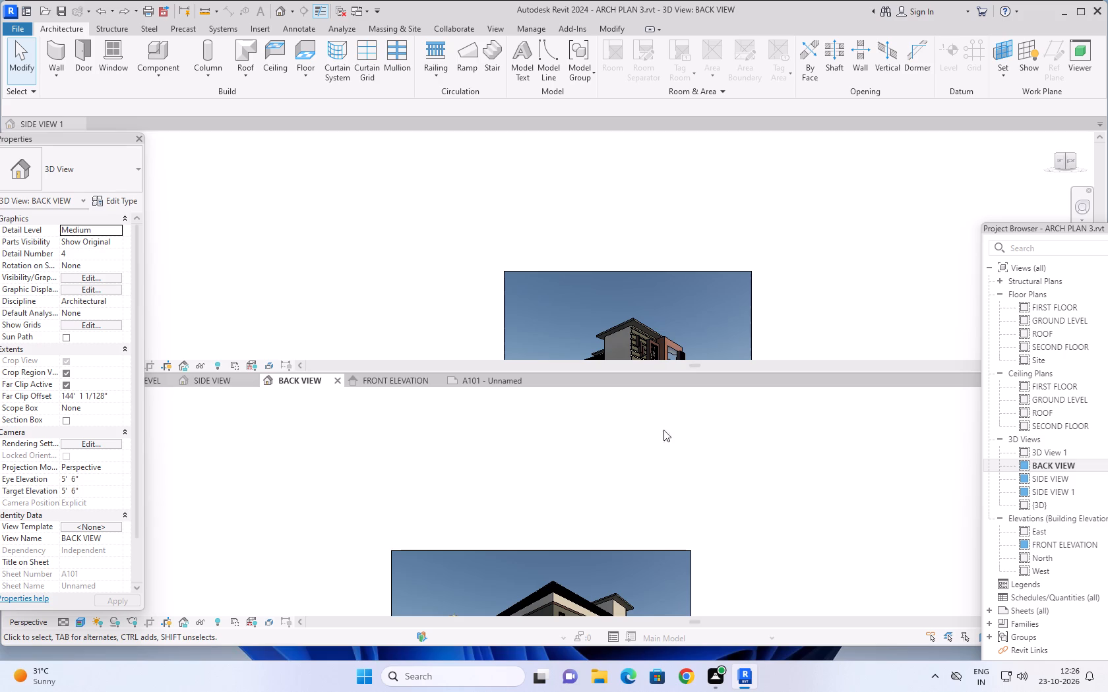
{"action": "left_click", "coordinate": [208, 382]}
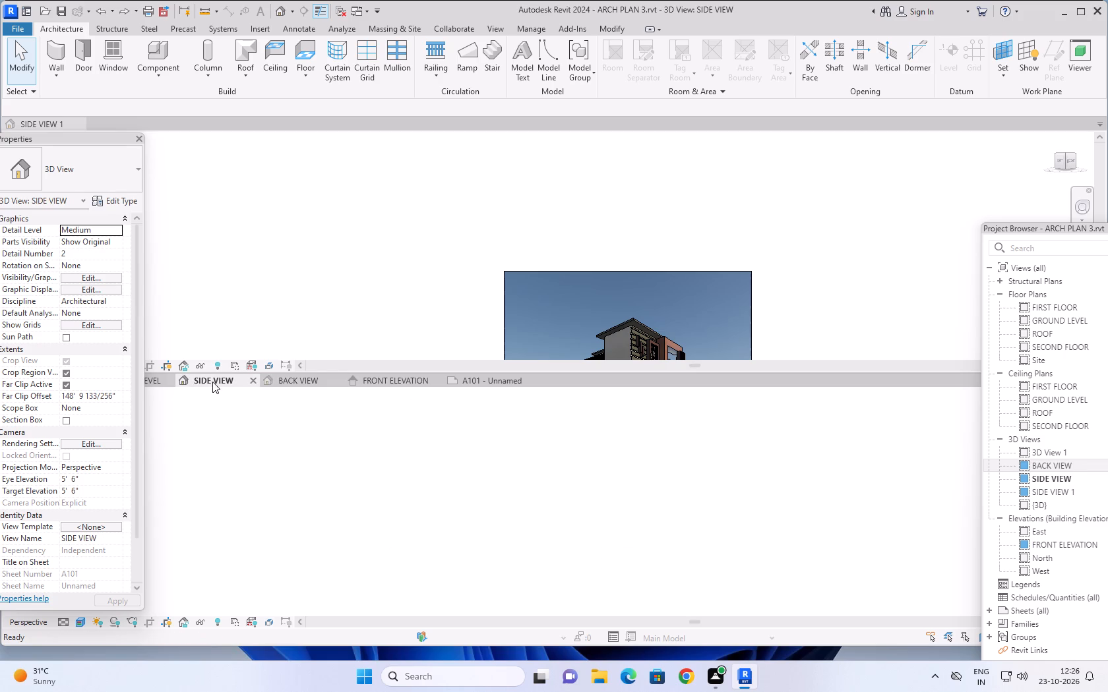
{"action": "left_click", "coordinate": [278, 382]}
{"action": "left_click", "coordinate": [386, 379]}
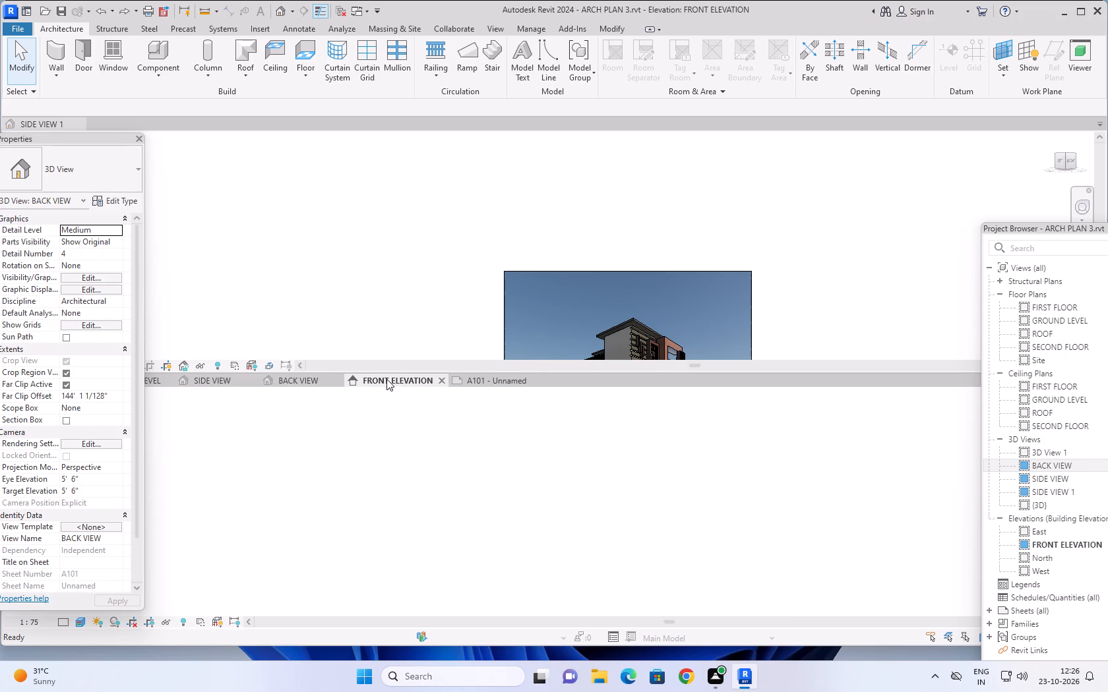
{"action": "left_click", "coordinate": [484, 379]}
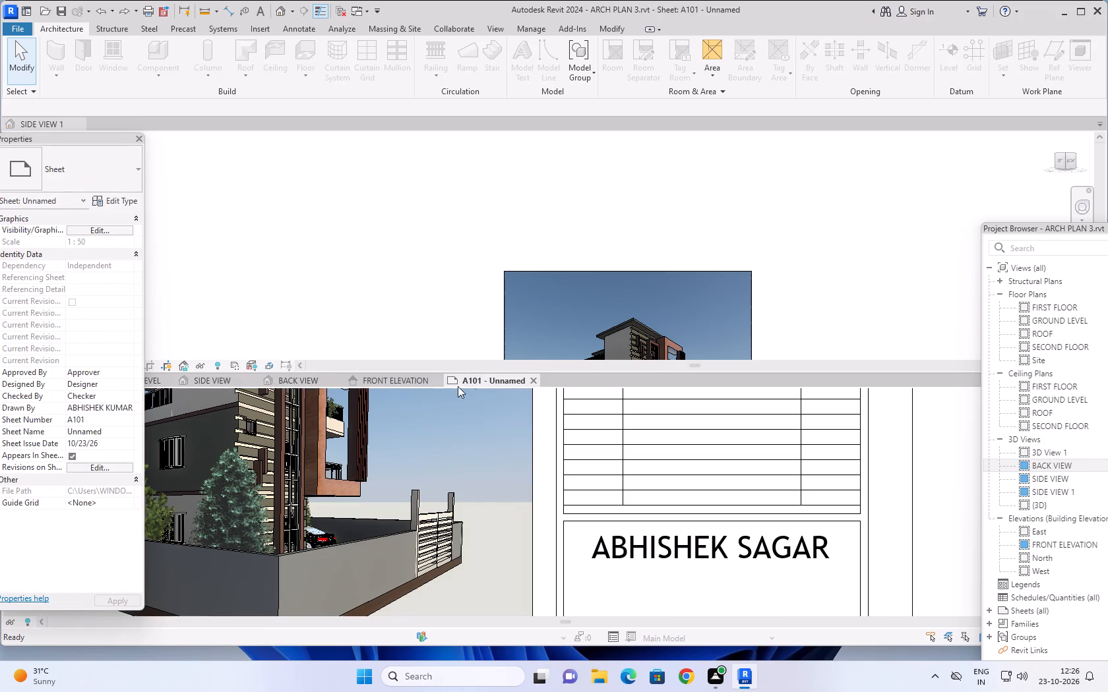
{"action": "scroll", "coordinate": [604, 473], "scroll_direction": "down", "scroll_amount": 3}
{"action": "scroll", "coordinate": [428, 498], "scroll_direction": "down", "scroll_amount": 4}
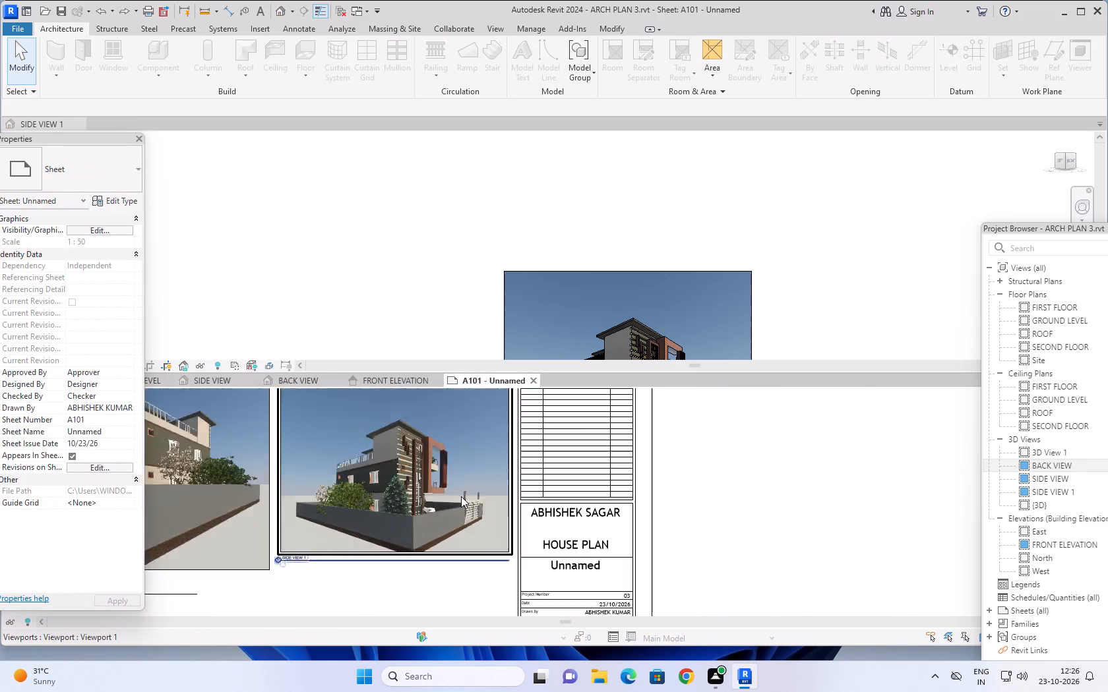
{"action": "scroll", "coordinate": [463, 491], "scroll_direction": "down", "scroll_amount": 7}
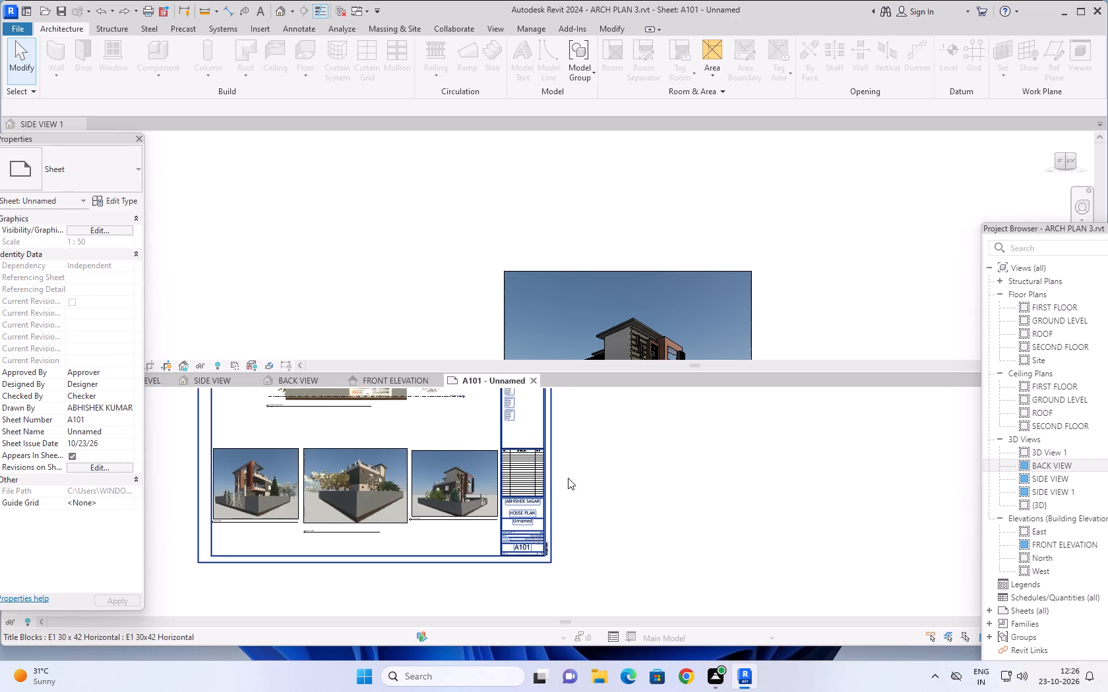
{"action": "scroll", "coordinate": [568, 478], "scroll_direction": "down", "scroll_amount": 3}
{"action": "middle_click_drag", "start_coordinate": [596, 463], "coordinate": [672, 519]}
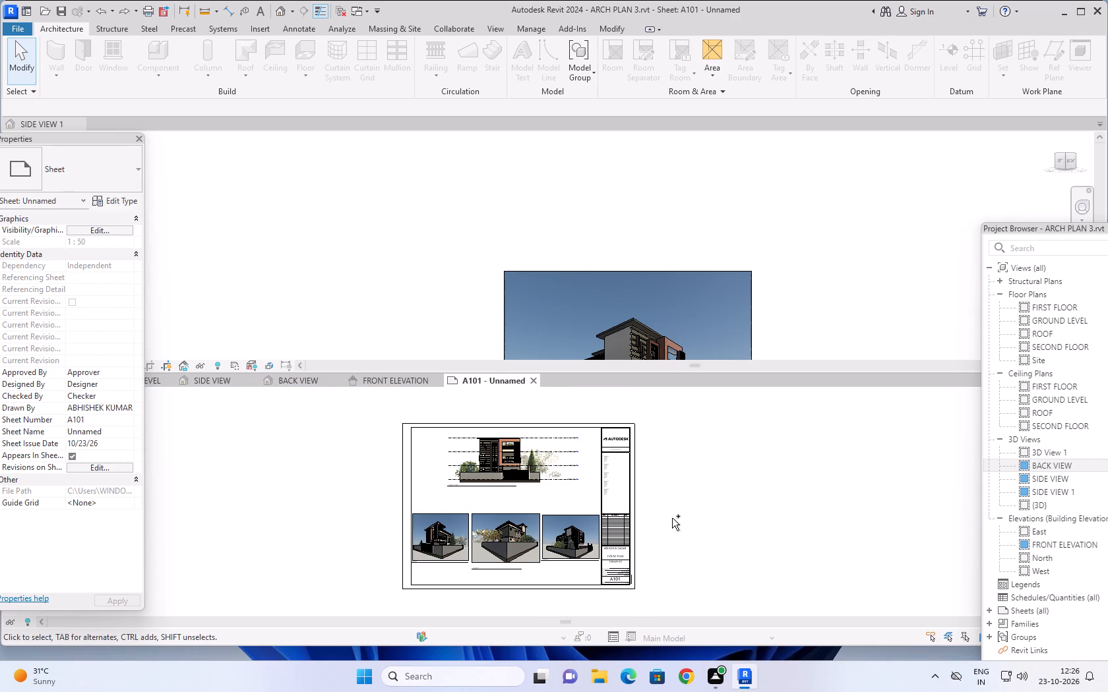
Switch back to the SIDE VIEW 1 view.
{"action": "key", "text": "ctrl+Tab"}
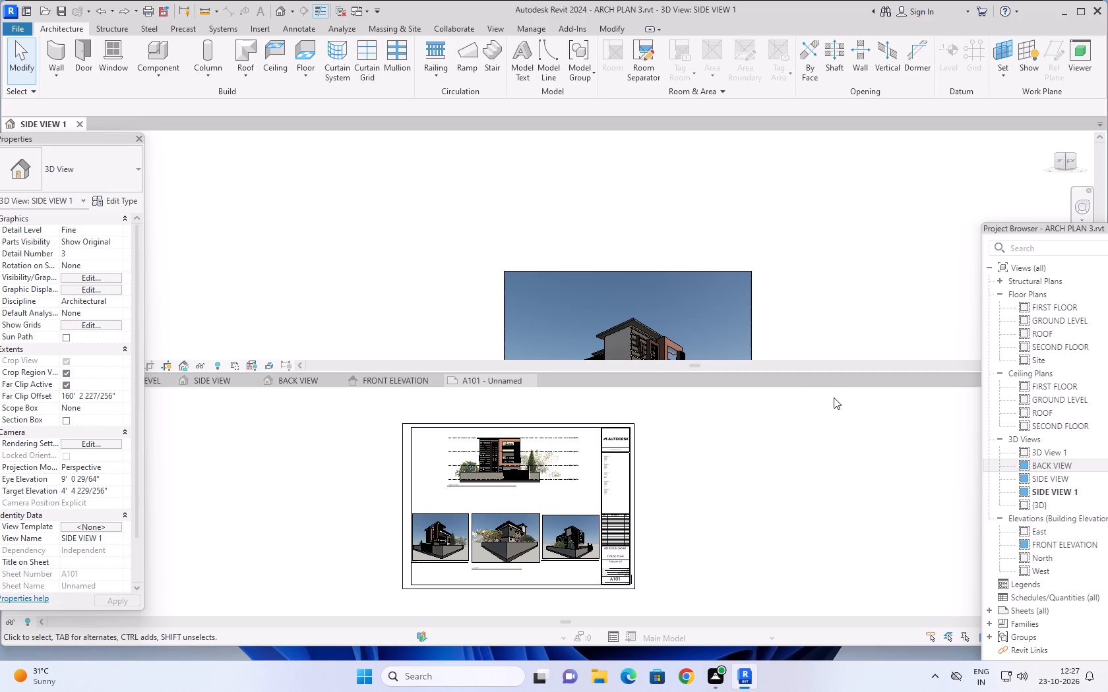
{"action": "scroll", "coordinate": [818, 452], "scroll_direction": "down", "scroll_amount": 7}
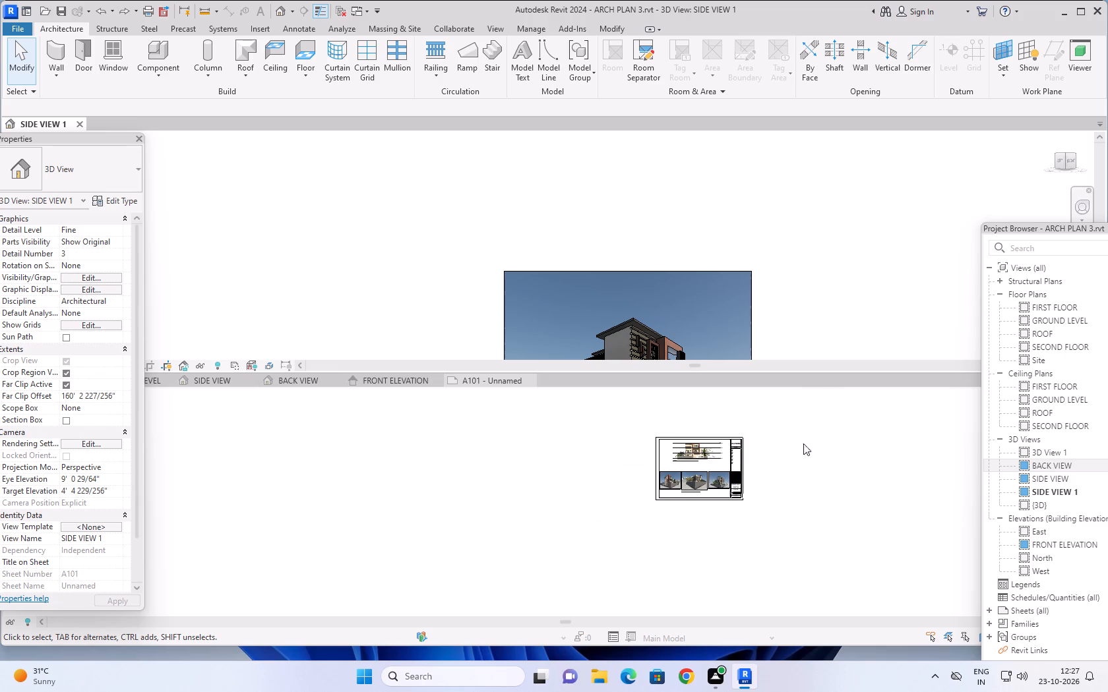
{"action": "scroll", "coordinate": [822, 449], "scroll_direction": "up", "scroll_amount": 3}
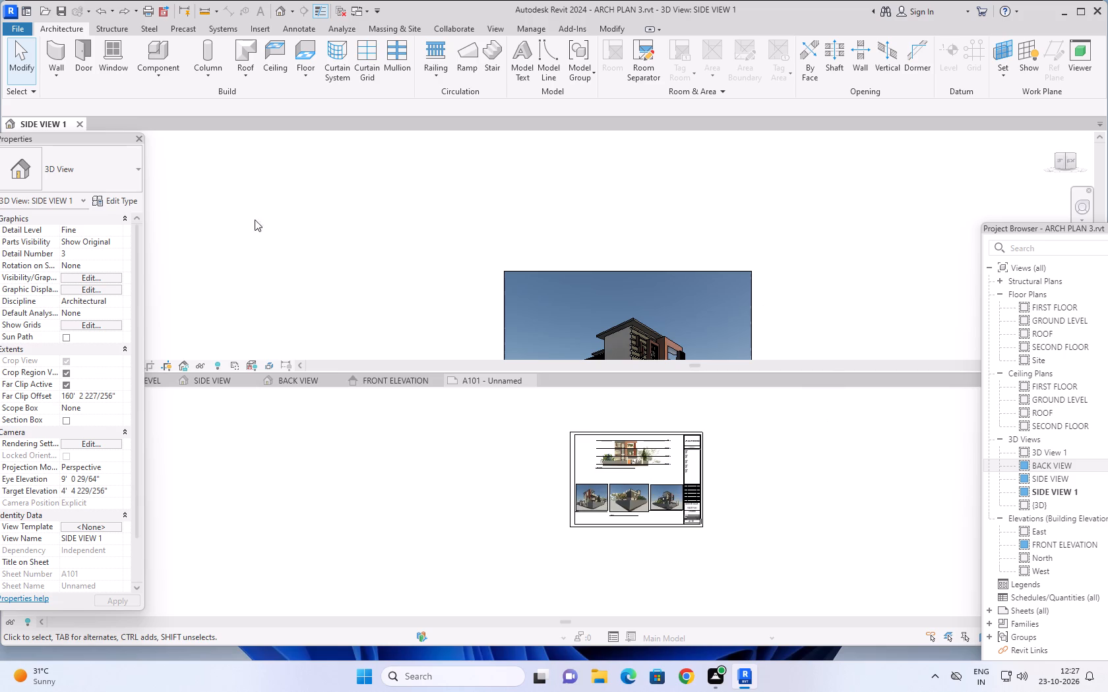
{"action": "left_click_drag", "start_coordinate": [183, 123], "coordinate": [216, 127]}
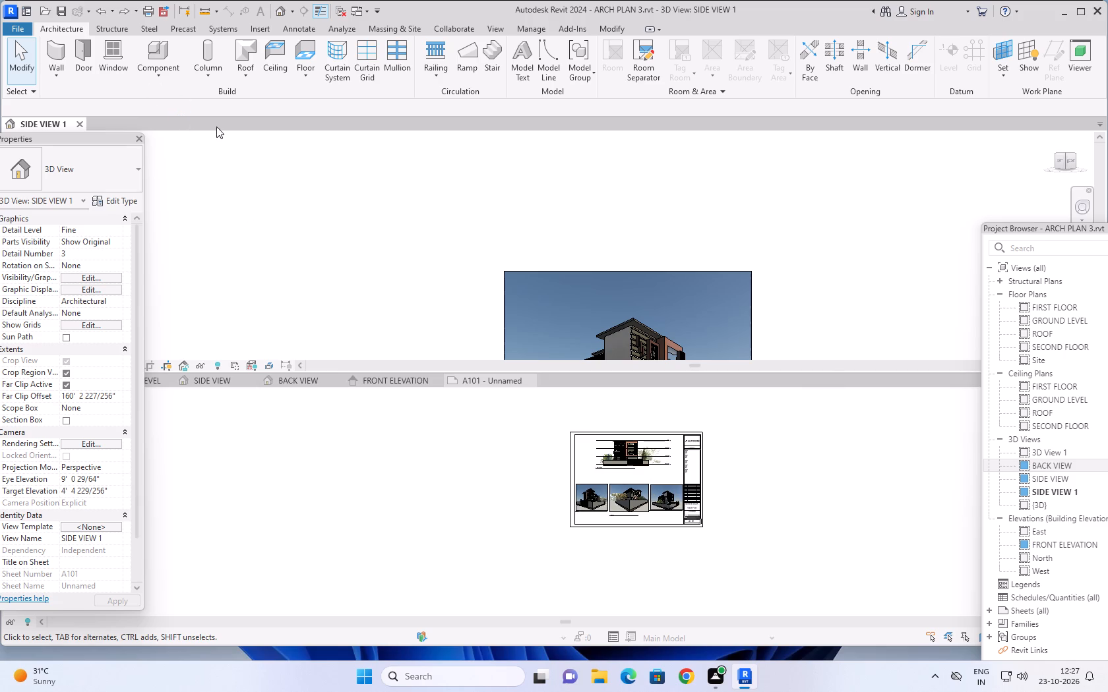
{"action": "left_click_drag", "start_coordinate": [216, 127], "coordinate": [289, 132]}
Turn the SIDE VIEW 1 camera with the ViewCube through the Left and Back orientations to the Right orientation.
{"action": "left_click", "coordinate": [1057, 161]}
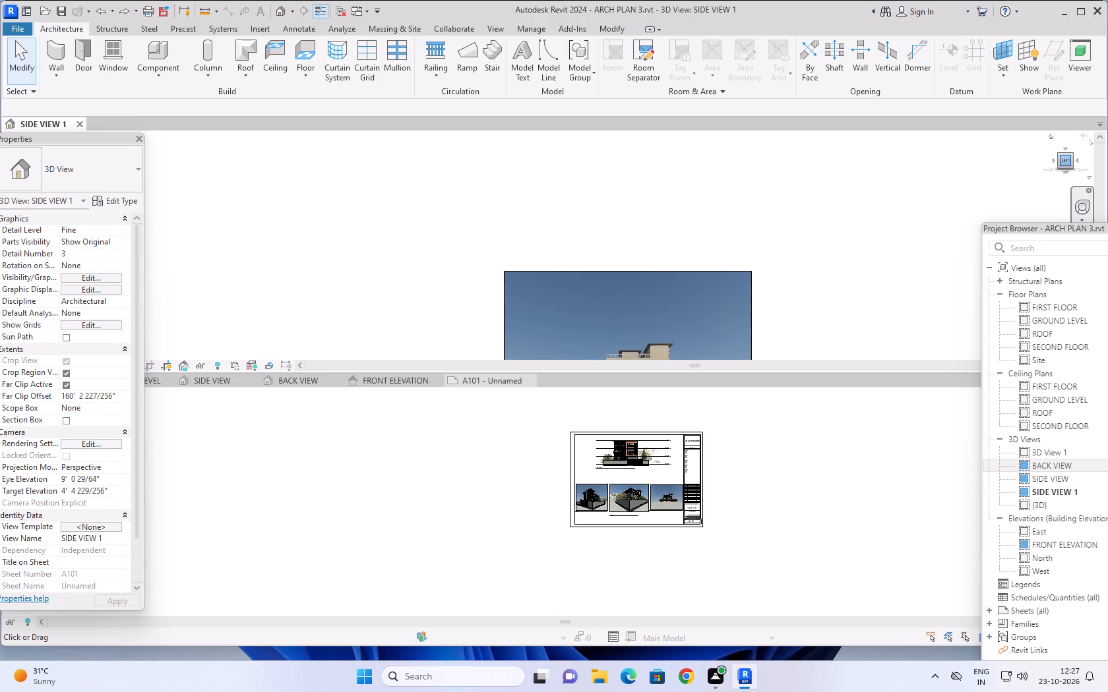
{"action": "left_click", "coordinate": [1055, 161]}
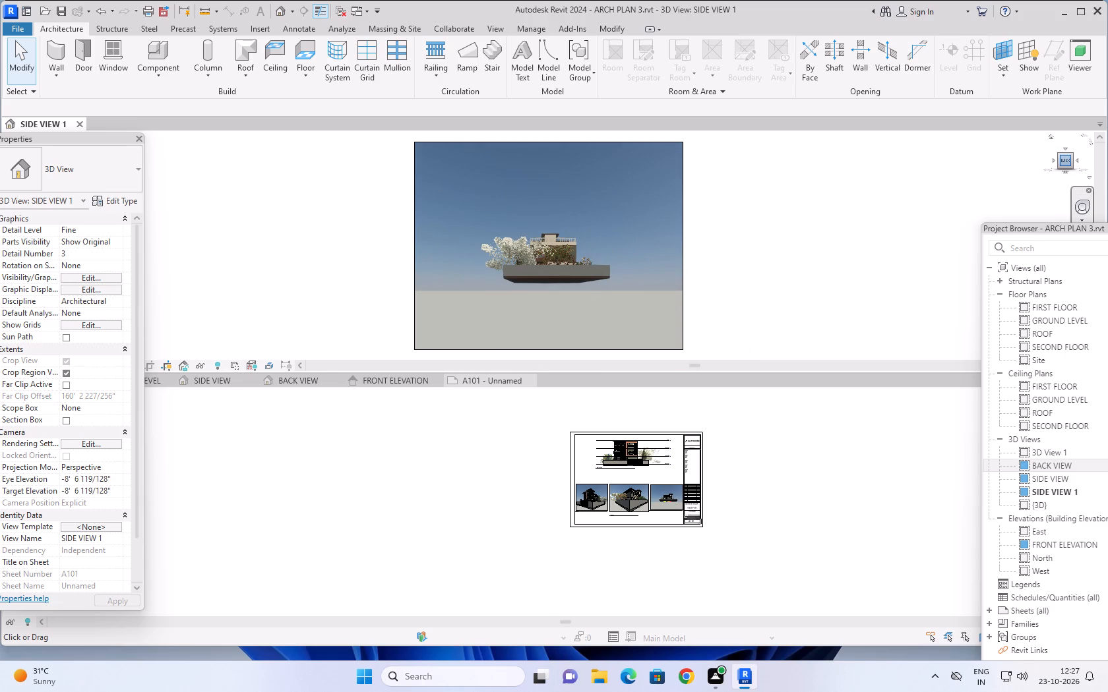
{"action": "left_click", "coordinate": [1054, 160]}
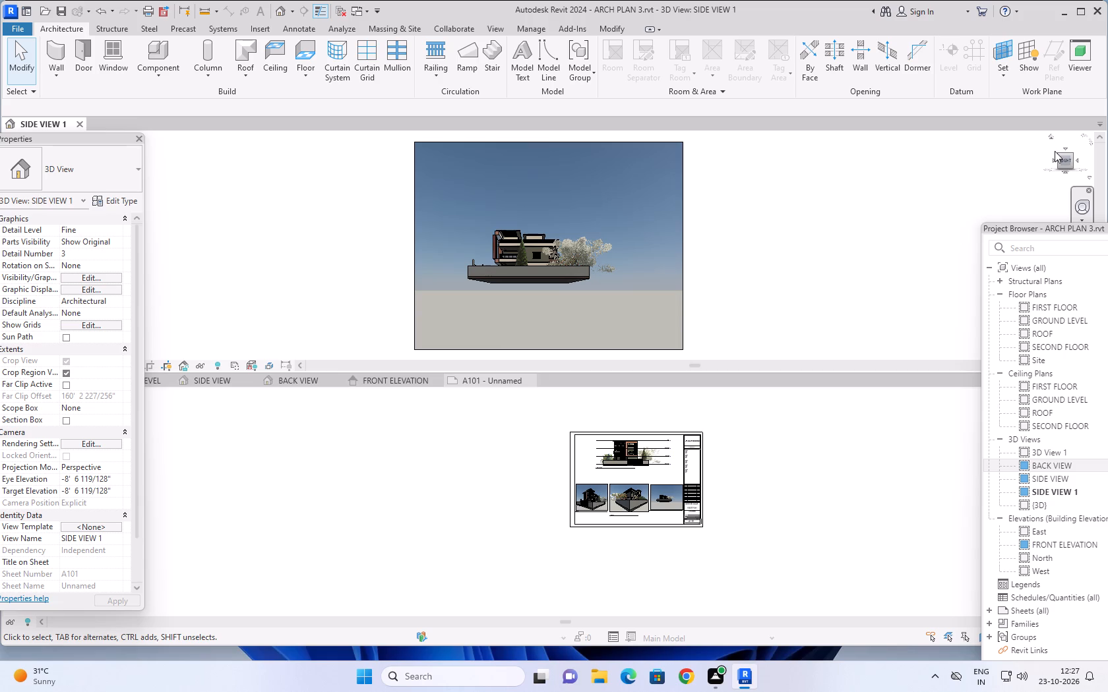
{"action": "scroll", "coordinate": [1024, 202], "scroll_direction": "down", "scroll_amount": 2}
{"action": "scroll", "coordinate": [879, 297], "scroll_direction": "up", "scroll_amount": 1}
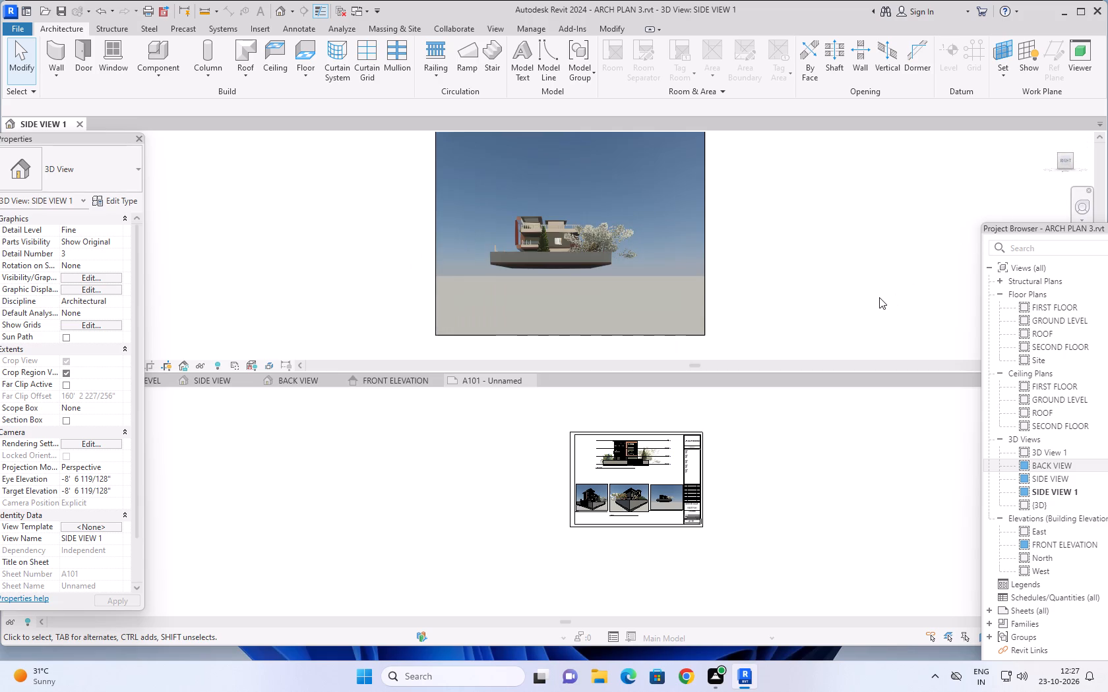
{"action": "scroll", "coordinate": [871, 357], "scroll_direction": "down", "scroll_amount": 1}
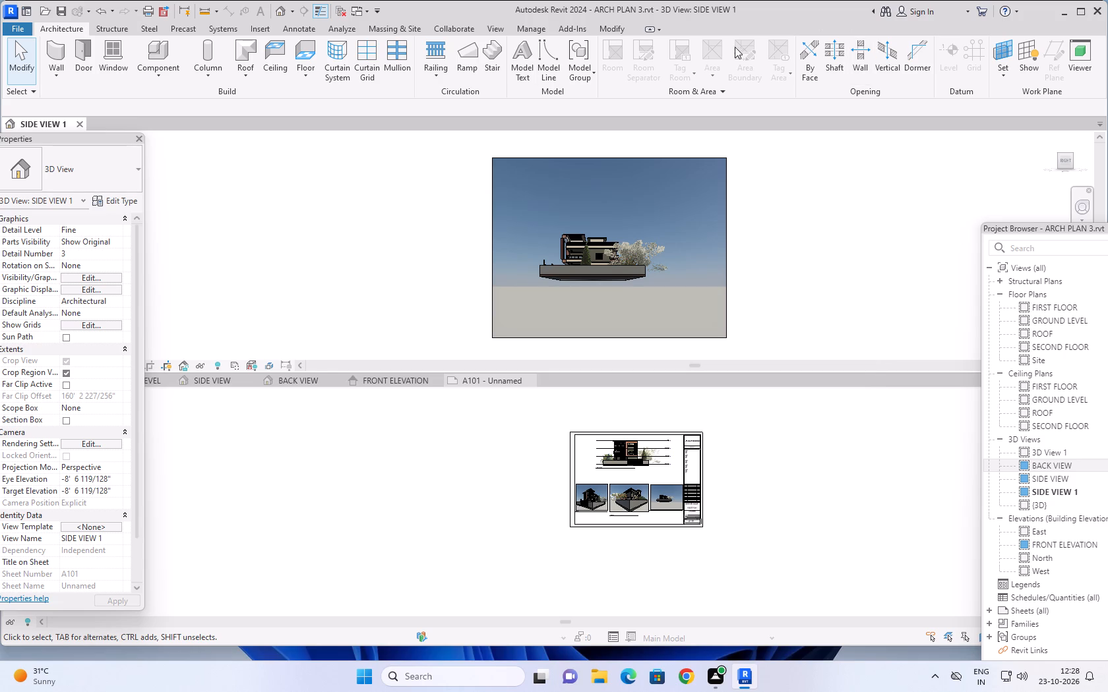
{"action": "key", "text": "Escape"}
{"action": "key", "text": "Escape"}
{"action": "key", "text": "Escape"}
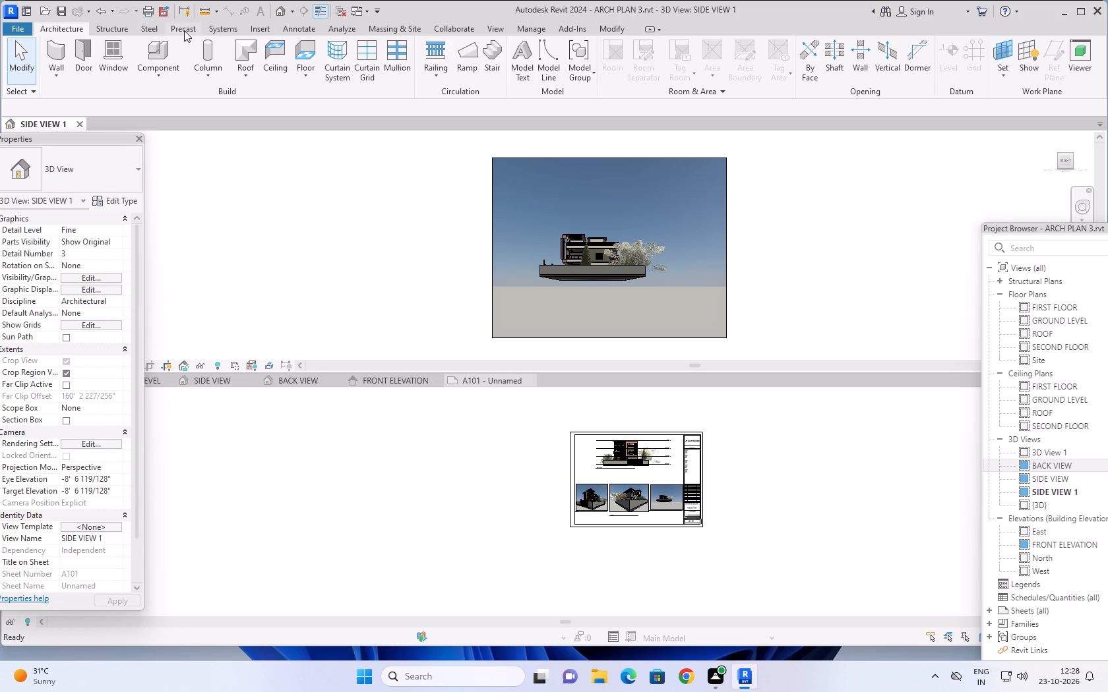
Combine the tiled view windows into a single window with tabbed views.
{"action": "left_click", "coordinate": [504, 27]}
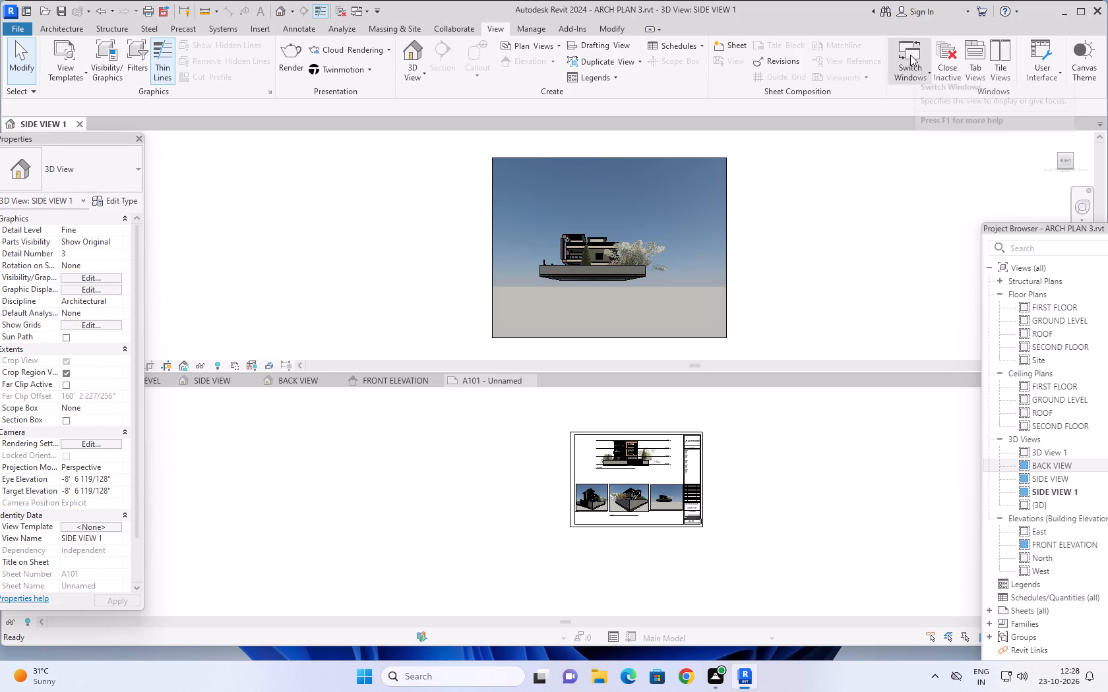
{"action": "left_click", "coordinate": [910, 55]}
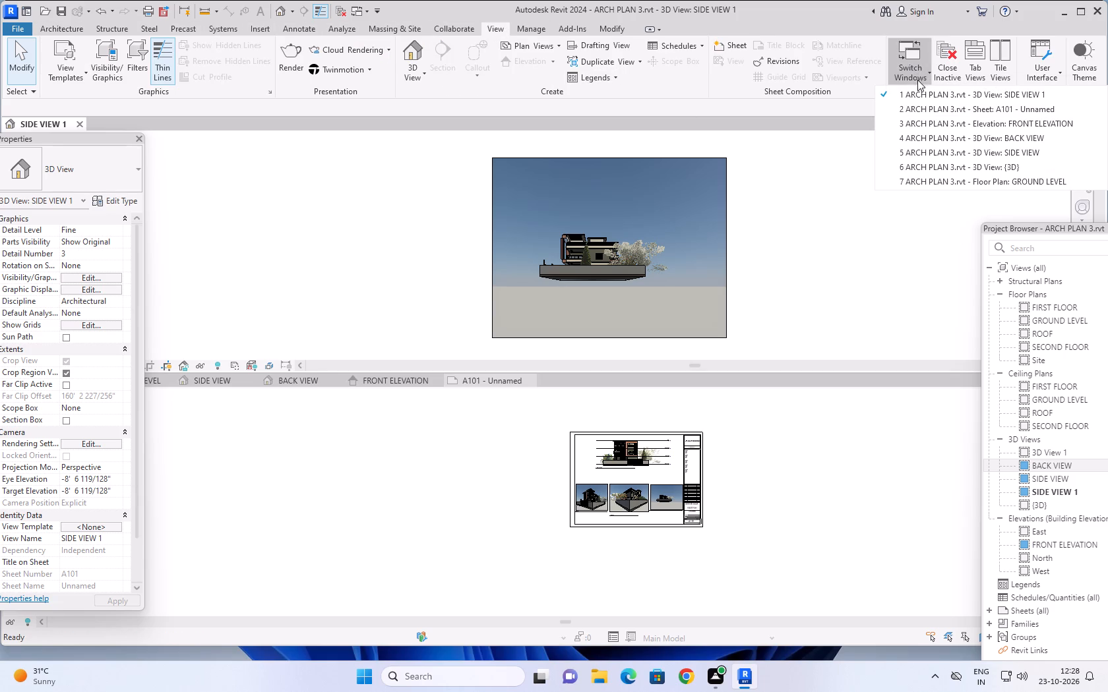
{"action": "scroll", "coordinate": [909, 117], "scroll_direction": "down", "scroll_amount": 6}
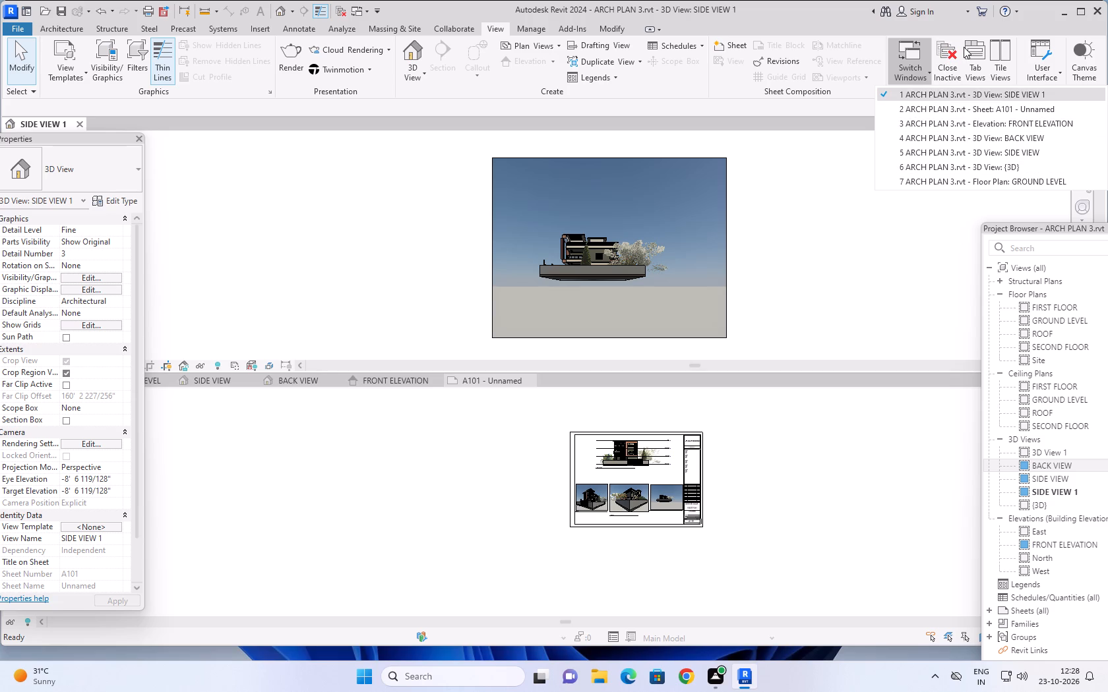
{"action": "left_click", "coordinate": [973, 44]}
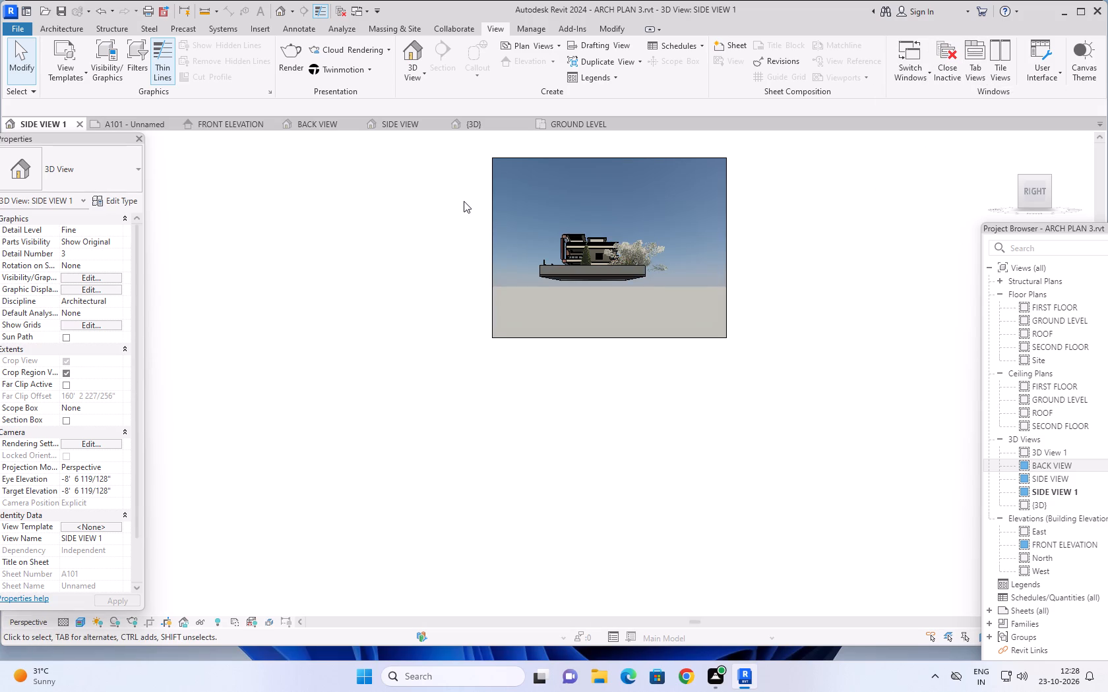
Switch to sheet A101 and examine its full layout, including the front elevation and the three perspective views.
{"action": "scroll", "coordinate": [466, 202], "scroll_direction": "down", "scroll_amount": 1}
{"action": "left_click", "coordinate": [142, 123]}
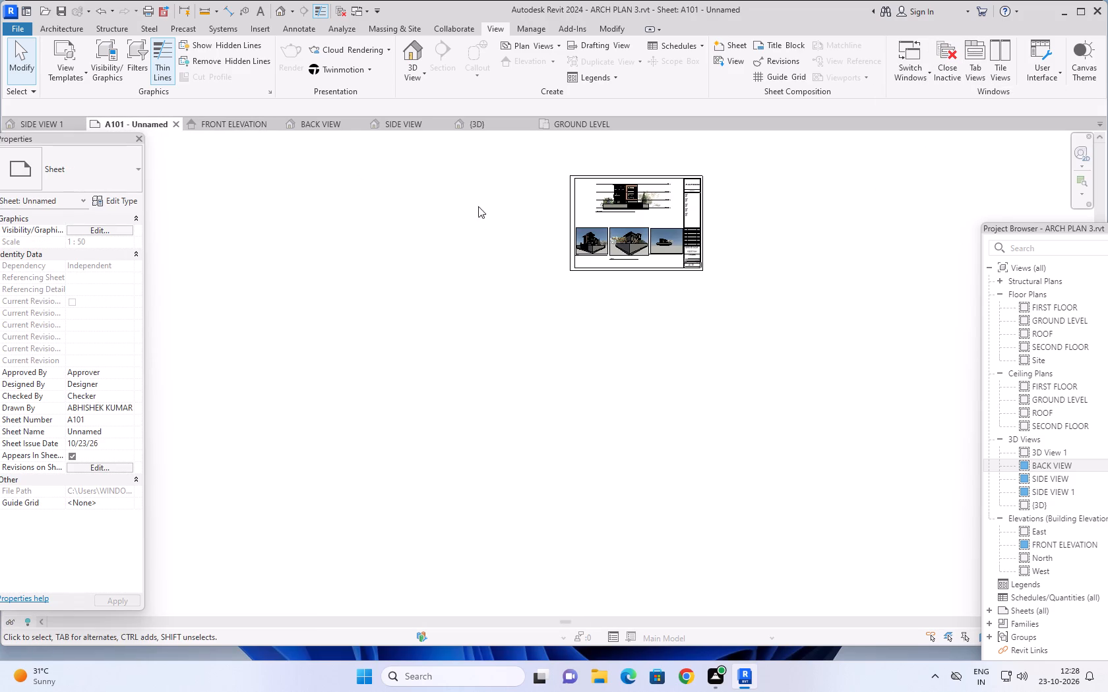
{"action": "scroll", "coordinate": [698, 198], "scroll_direction": "up", "scroll_amount": 3}
{"action": "middle_click_drag", "start_coordinate": [776, 183], "coordinate": [748, 272]}
{"action": "middle_click_drag", "start_coordinate": [762, 221], "coordinate": [732, 283]}
{"action": "right_click_drag", "start_coordinate": [756, 244], "coordinate": [740, 274]}
{"action": "middle_click_drag", "start_coordinate": [761, 228], "coordinate": [716, 300]}
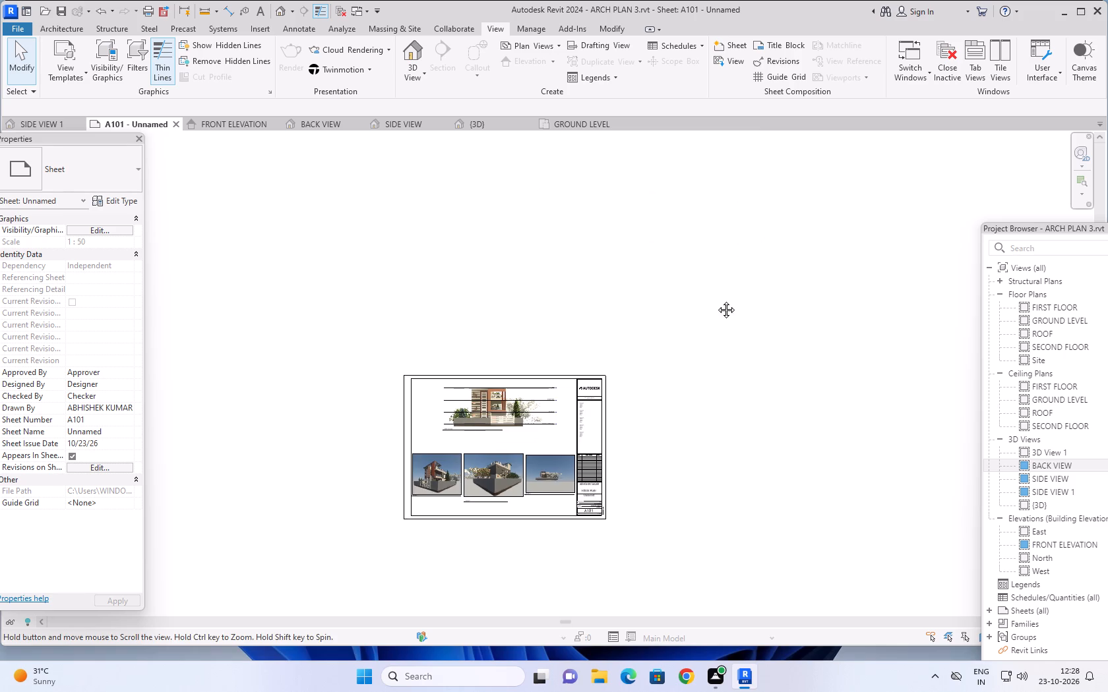
{"action": "middle_click_drag", "start_coordinate": [716, 300], "coordinate": [715, 300]}
{"action": "middle_click_drag", "start_coordinate": [669, 462], "coordinate": [739, 389]}
{"action": "scroll", "coordinate": [687, 395], "scroll_direction": "up", "scroll_amount": 5}
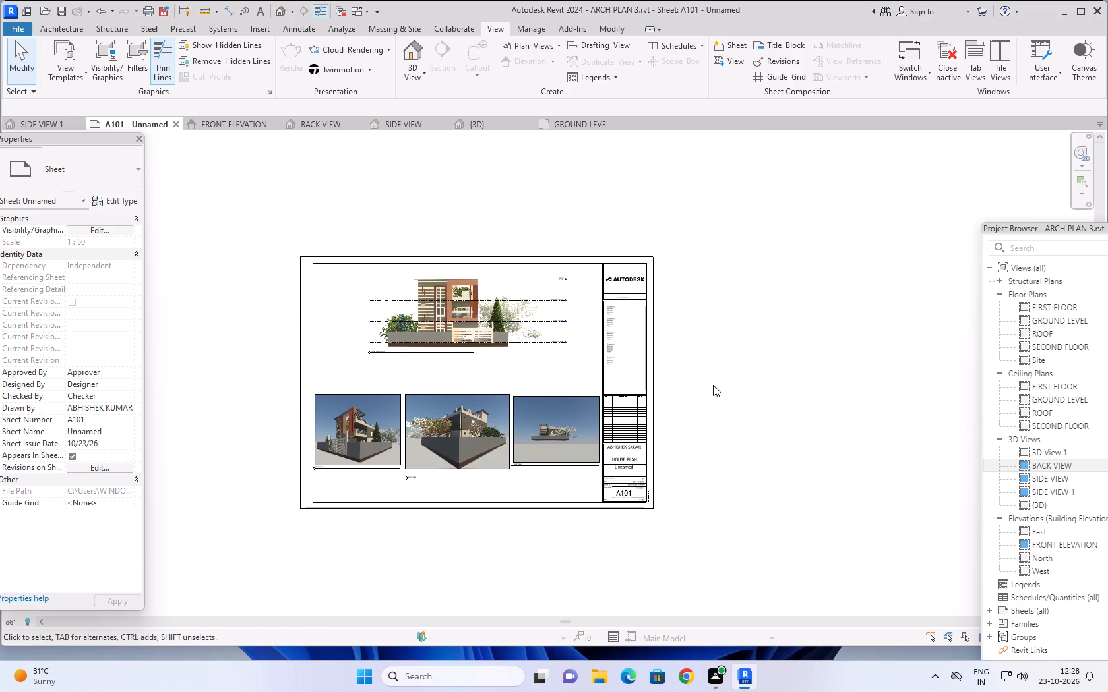
{"action": "middle_click_drag", "start_coordinate": [709, 366], "coordinate": [797, 353]}
{"action": "key", "text": "Escape"}
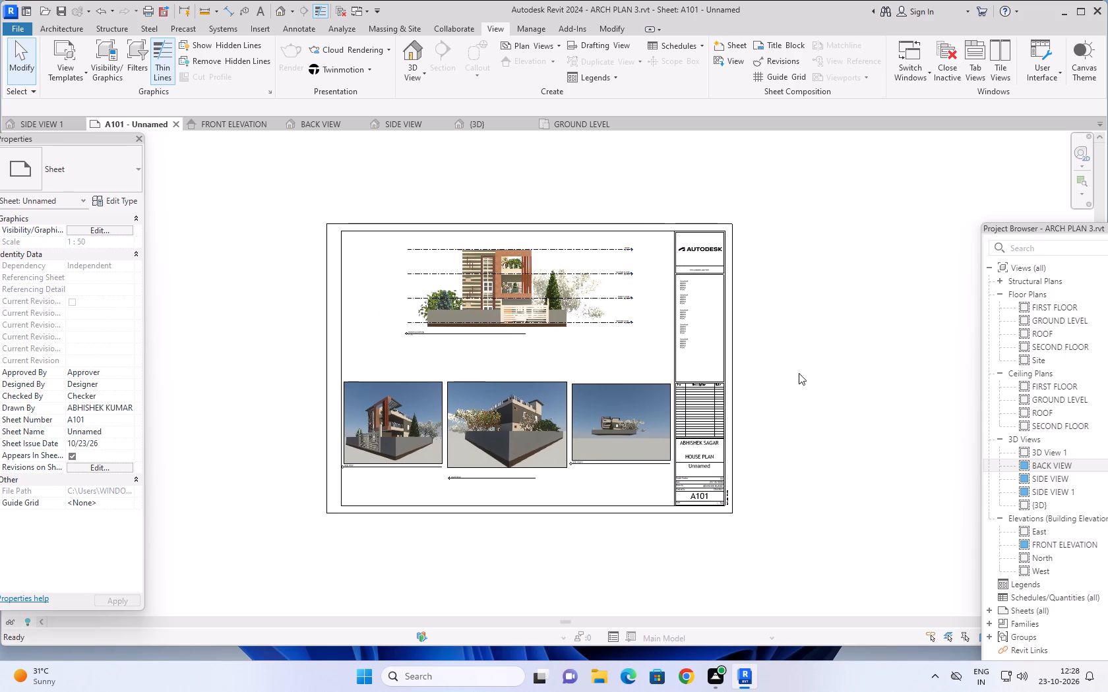
{"action": "key", "text": "Escape"}
{"action": "key", "text": "Escape"}
{"action": "key", "text": "Escape"}
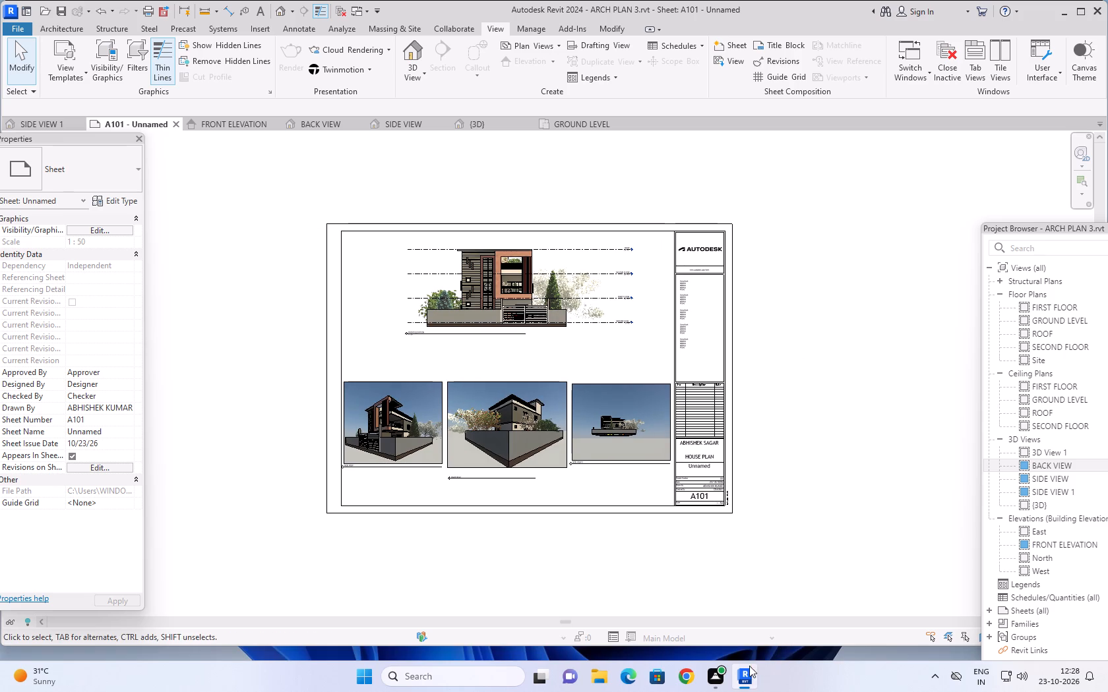
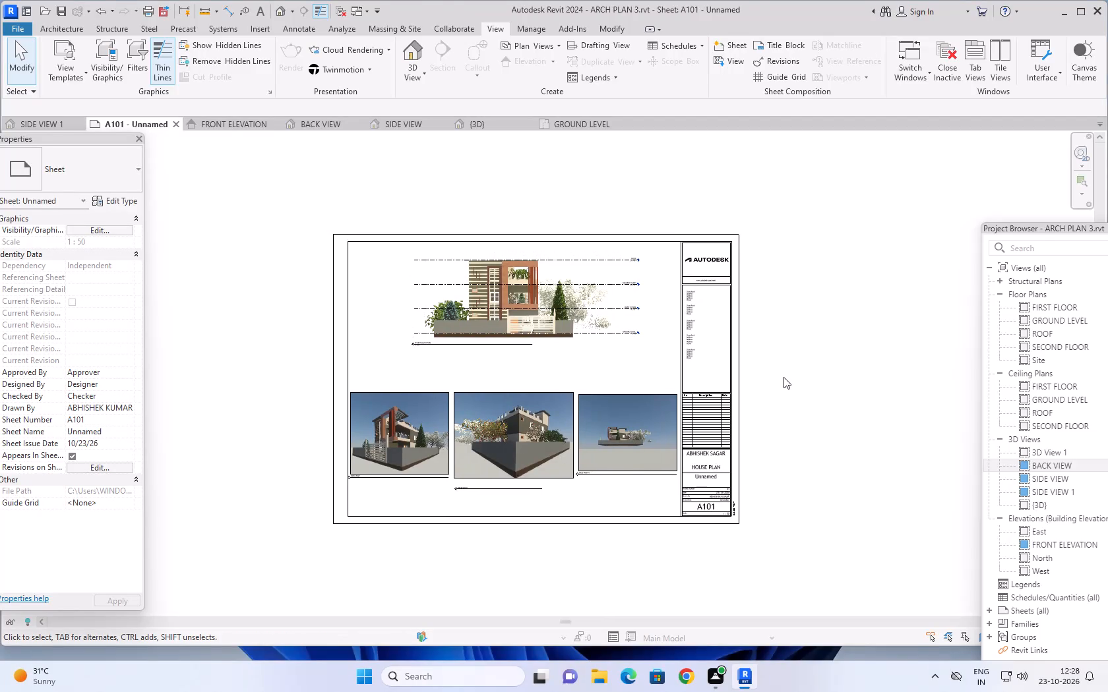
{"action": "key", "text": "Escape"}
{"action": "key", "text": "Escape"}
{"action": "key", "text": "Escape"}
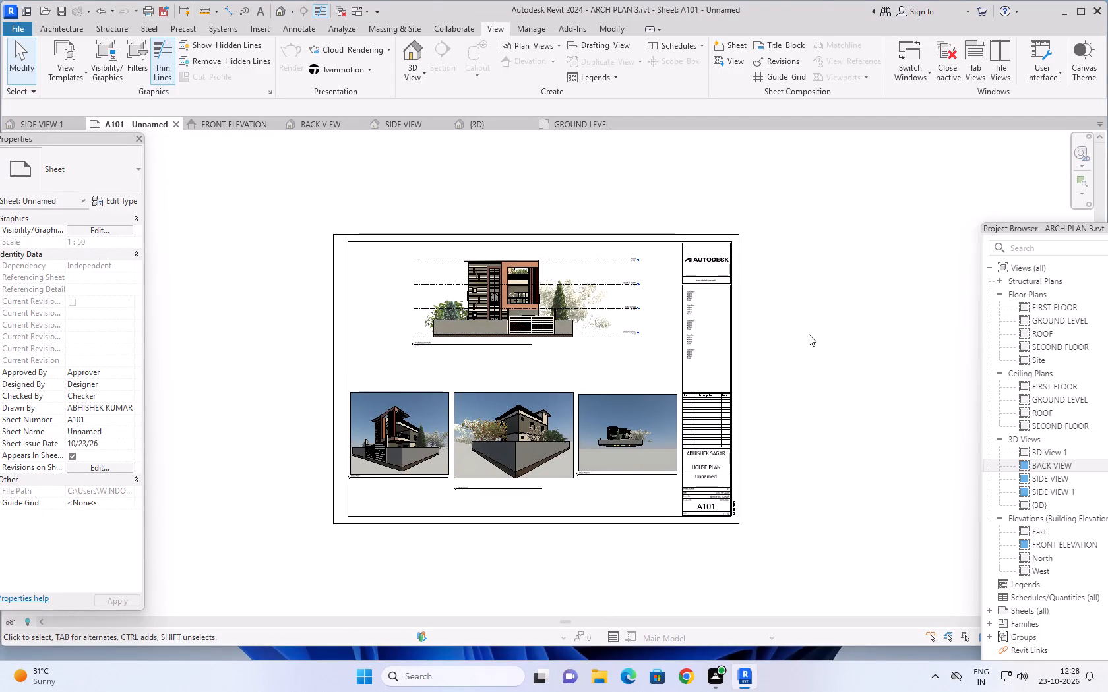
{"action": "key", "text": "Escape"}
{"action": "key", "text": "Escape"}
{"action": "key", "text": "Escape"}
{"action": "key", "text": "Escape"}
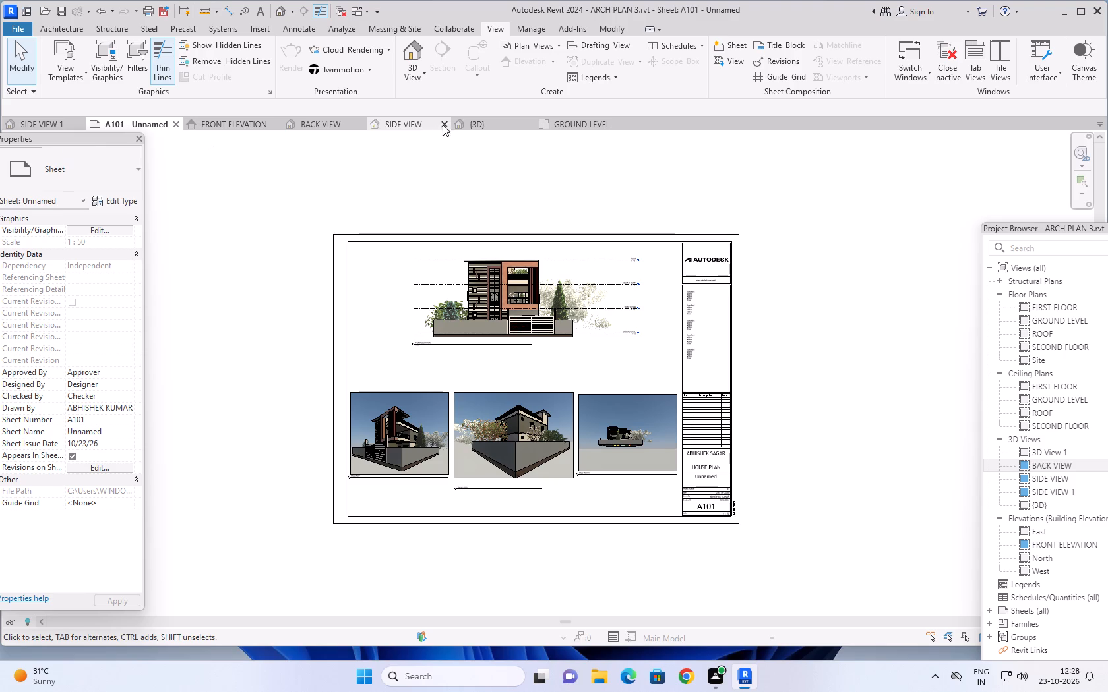
Switch to the {3D} view of the house and save the ARCH PLAN 3 project.
{"action": "left_click", "coordinate": [471, 124]}
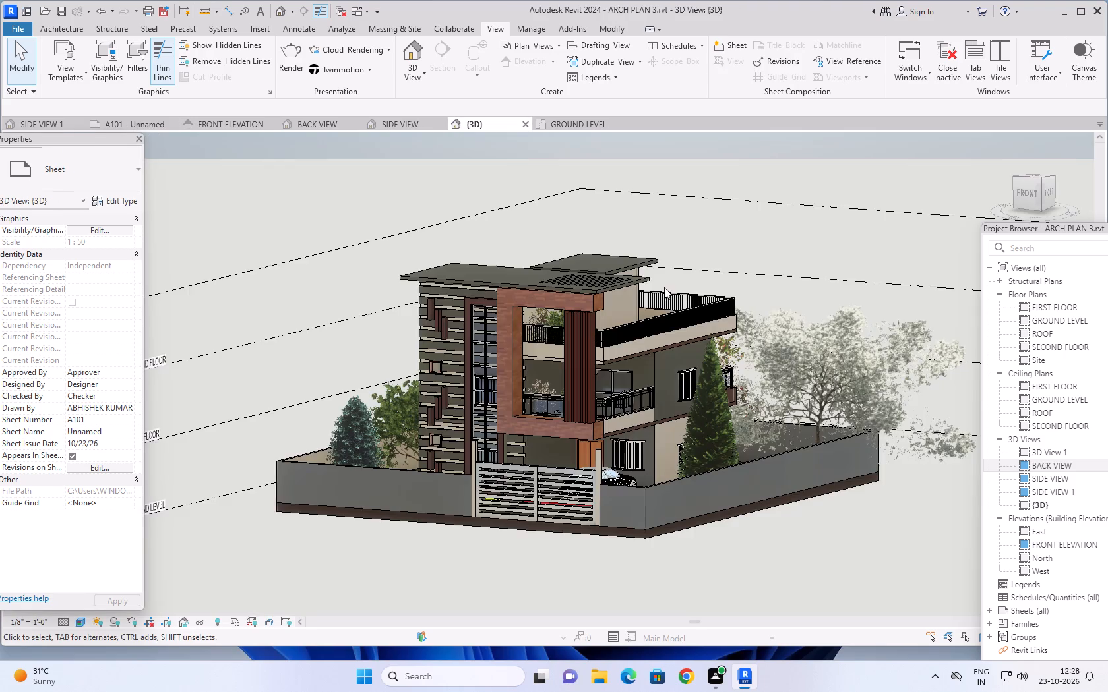
{"action": "scroll", "coordinate": [664, 287], "scroll_direction": "down", "scroll_amount": 1}
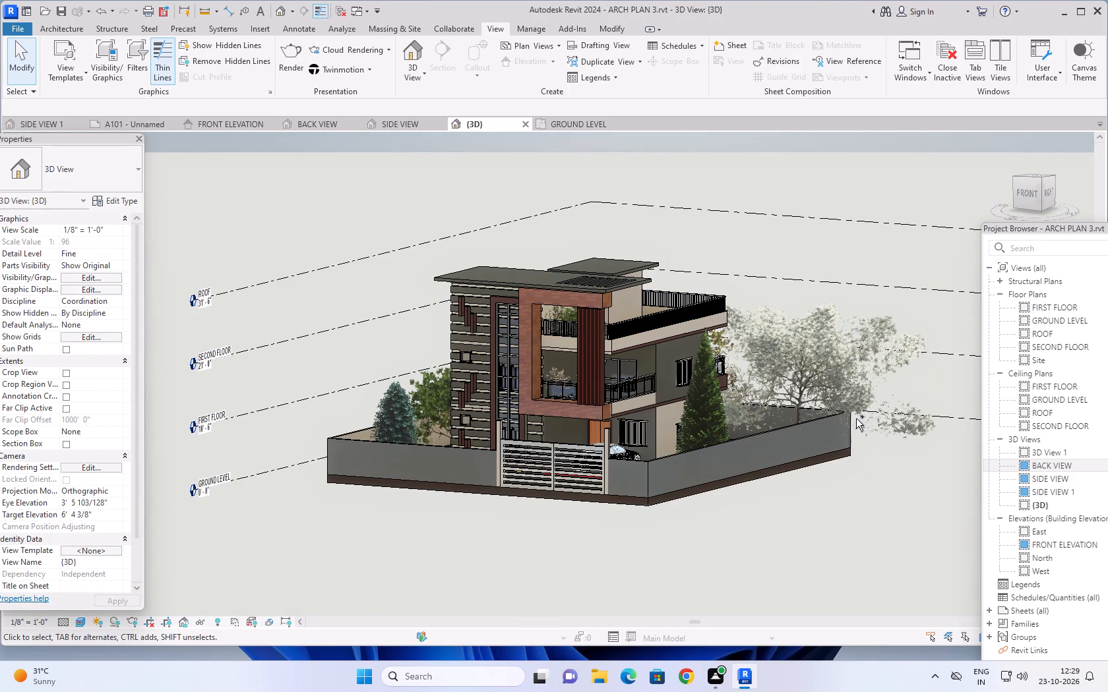
{"action": "key", "text": "ctrl+s"}
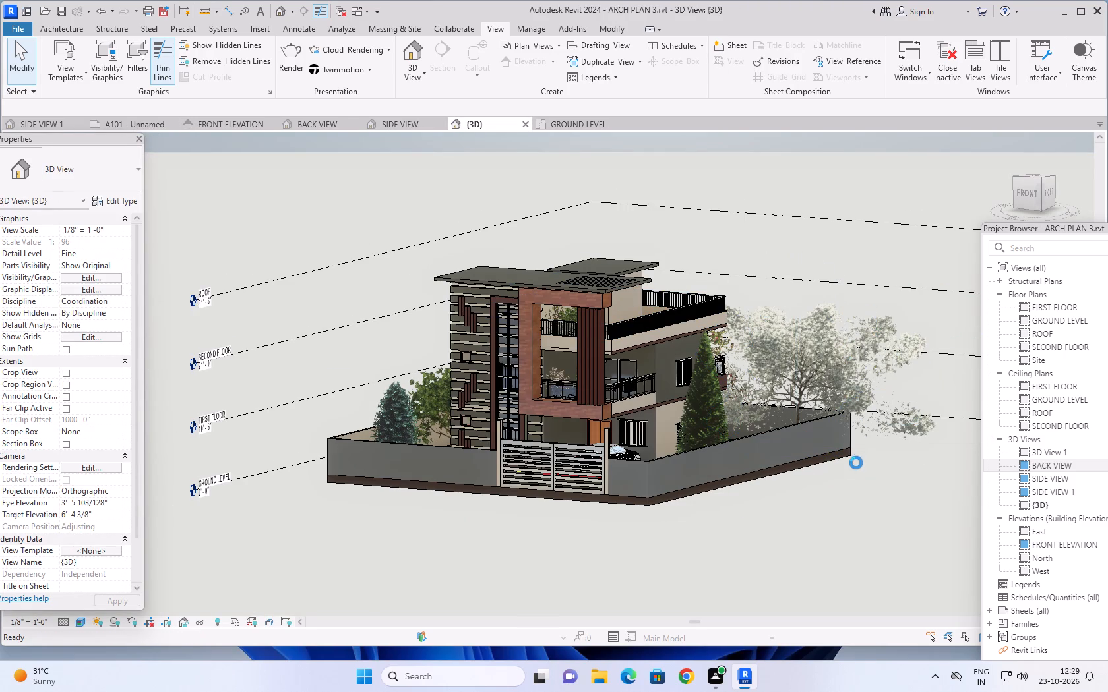